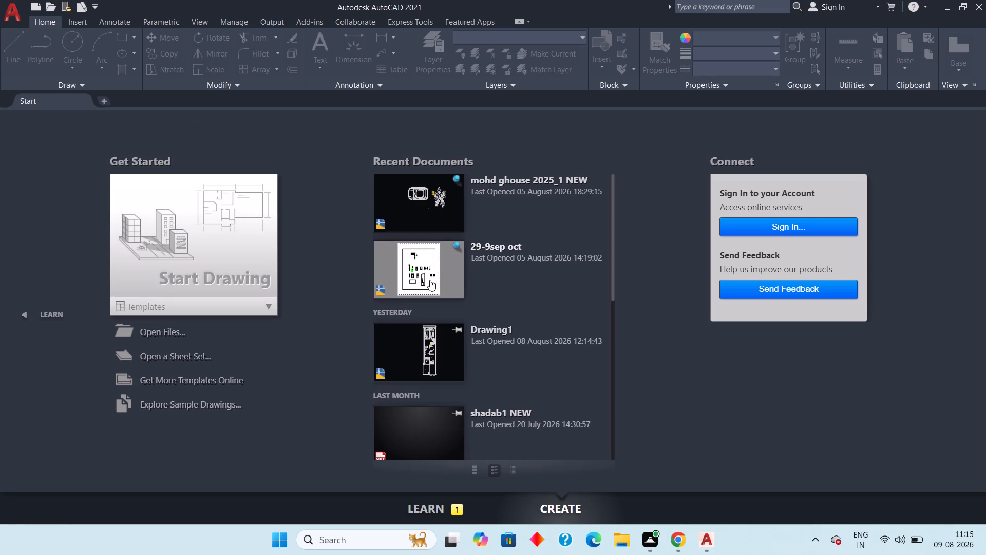
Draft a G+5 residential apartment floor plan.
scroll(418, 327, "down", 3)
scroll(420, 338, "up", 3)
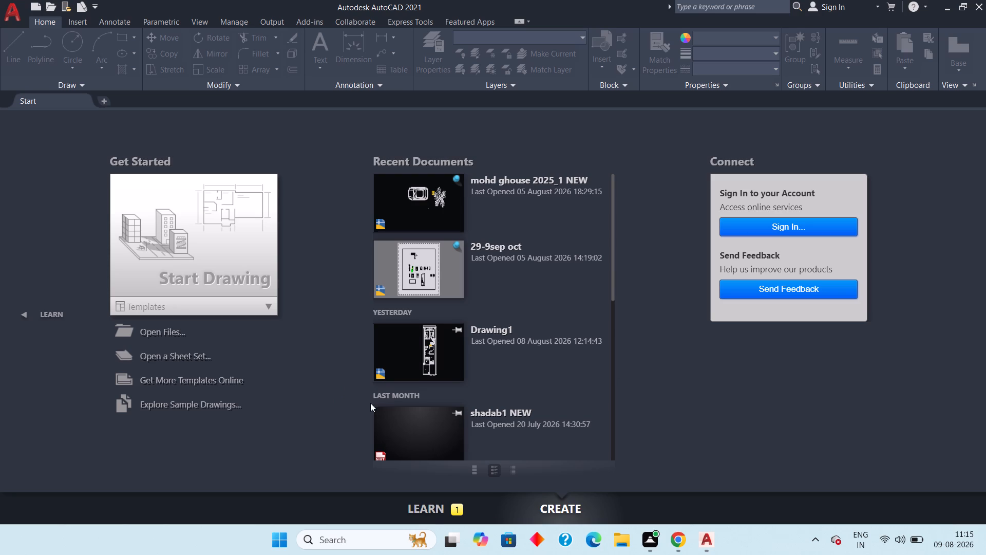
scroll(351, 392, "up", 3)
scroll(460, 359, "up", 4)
Start a new drawing from one of the listed templates.
left_click(265, 307)
left_click(176, 355)
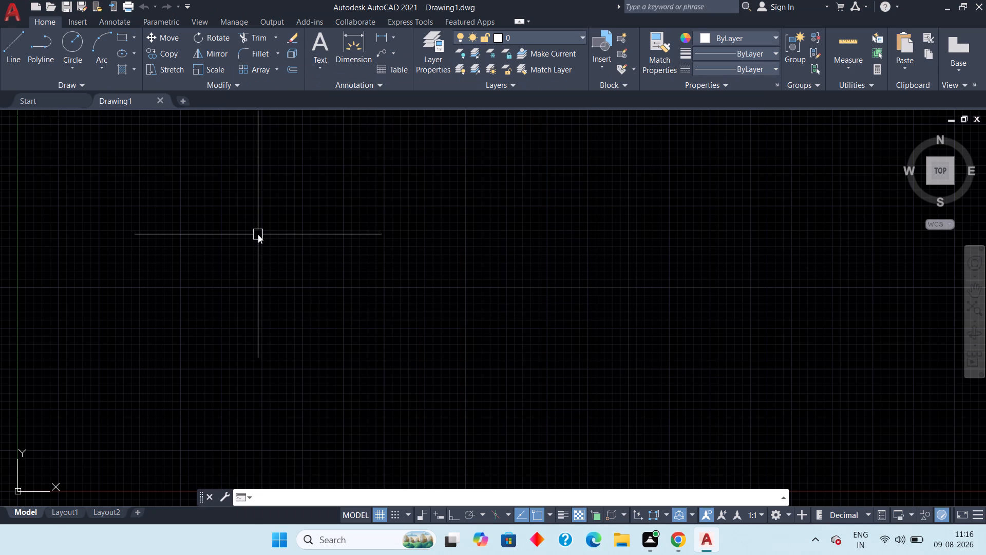
Configure the drawing units to Engineering length with 0'-0.0" precision, keeping the angle precision at 0.
scroll(258, 242, "down", 1)
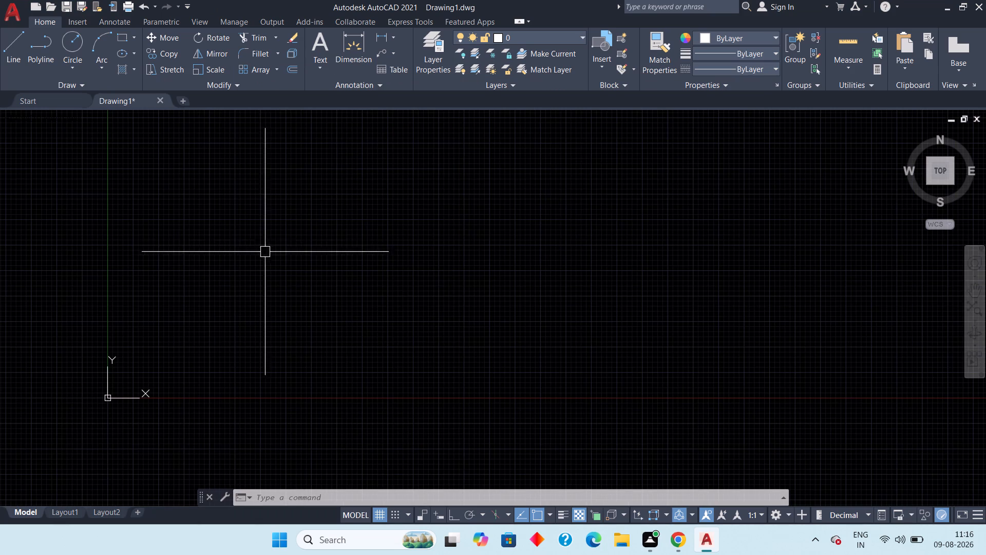
middle_click_drag(236, 243, 291, 306)
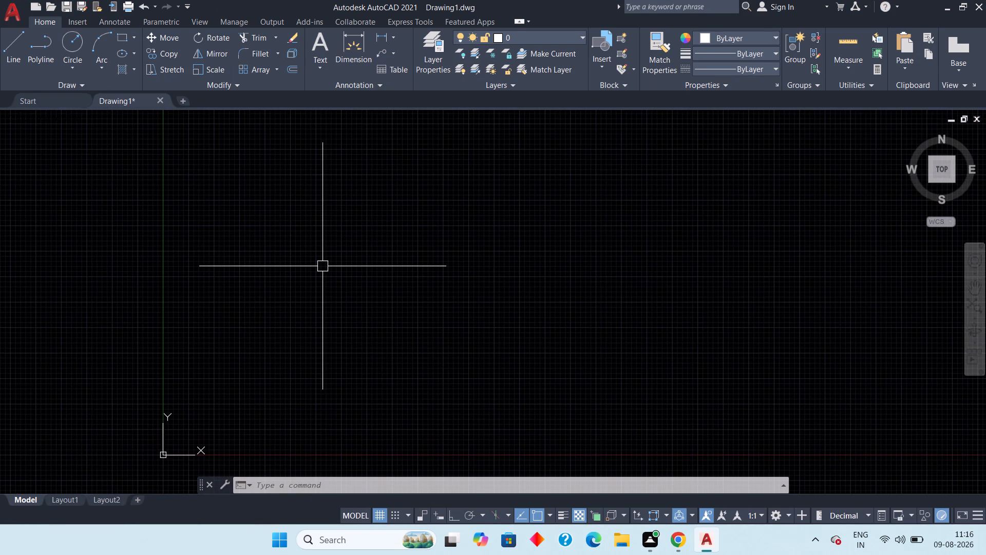
type("un")
key("space")
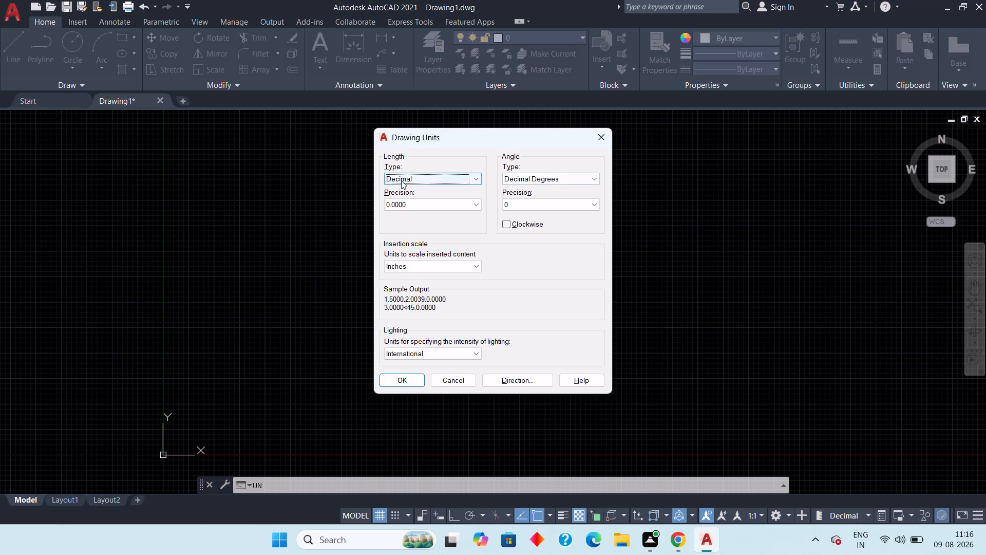
left_click(416, 182)
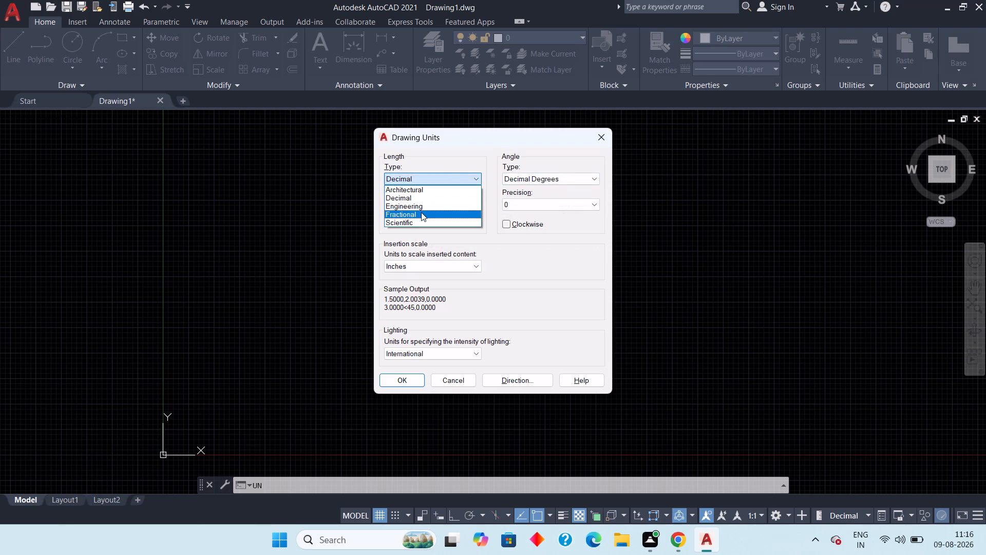
left_click(421, 207)
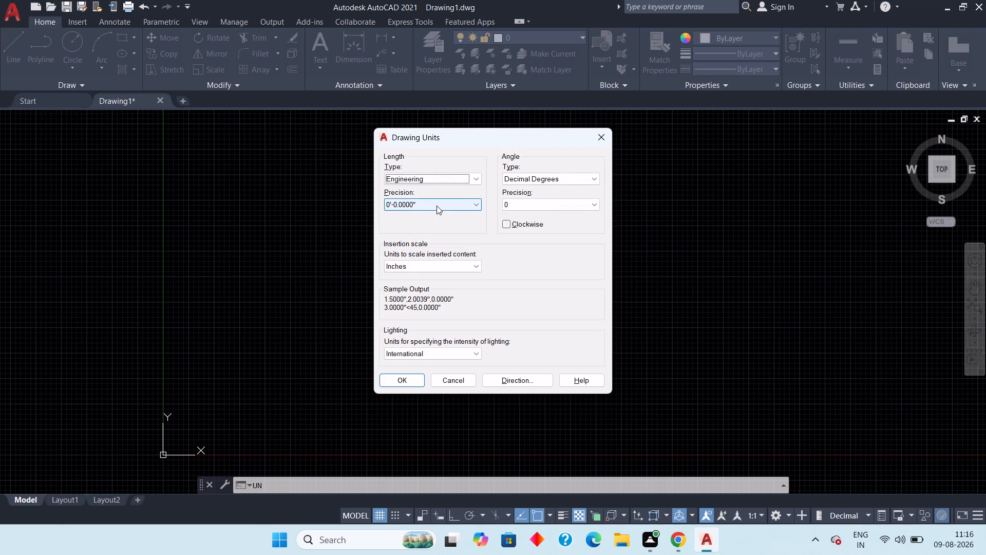
left_click(440, 207)
left_click(418, 224)
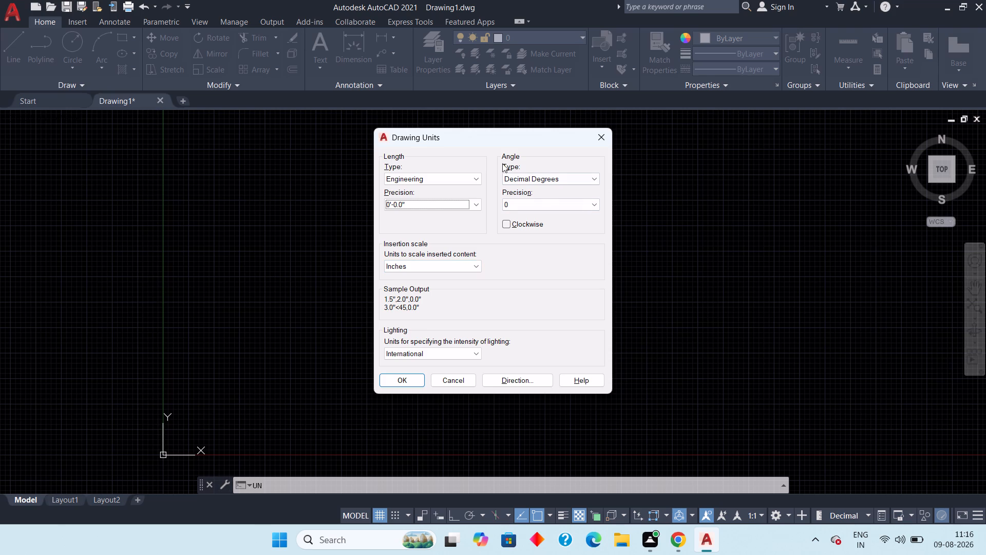
left_click(567, 206)
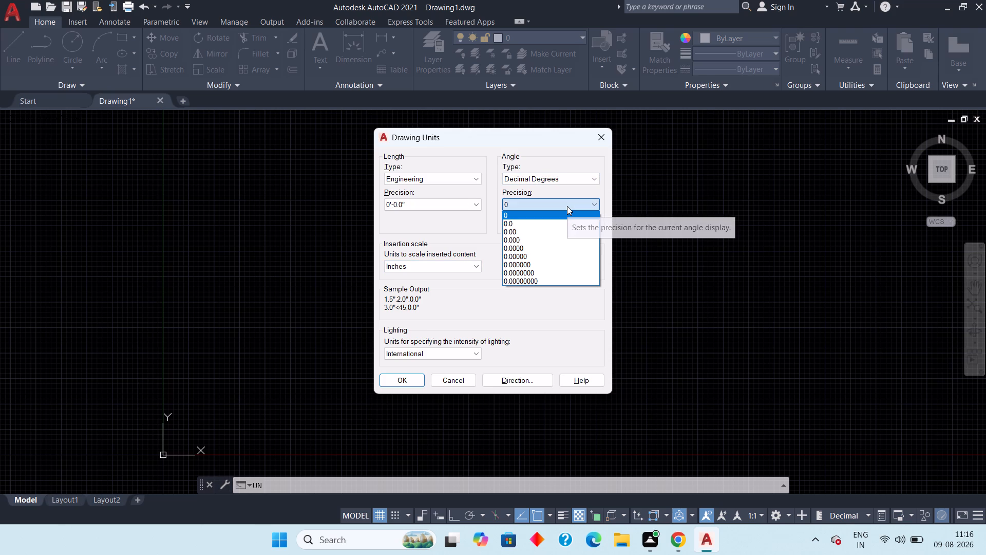
left_click(567, 206)
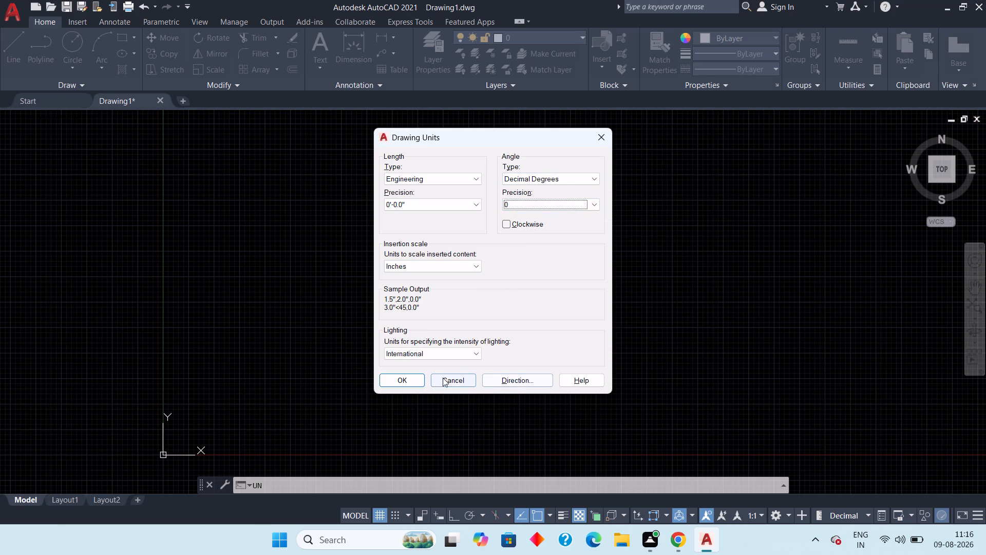
left_click(405, 379)
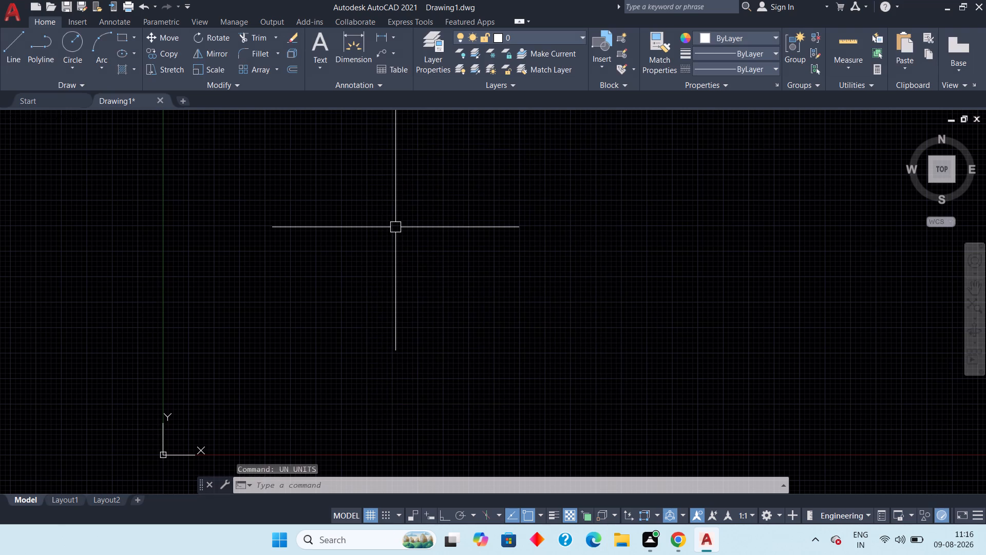
Modify the Standard dimension style's primary units to Engineering format with 0'-0.0" precision.
type("d")
key("space")
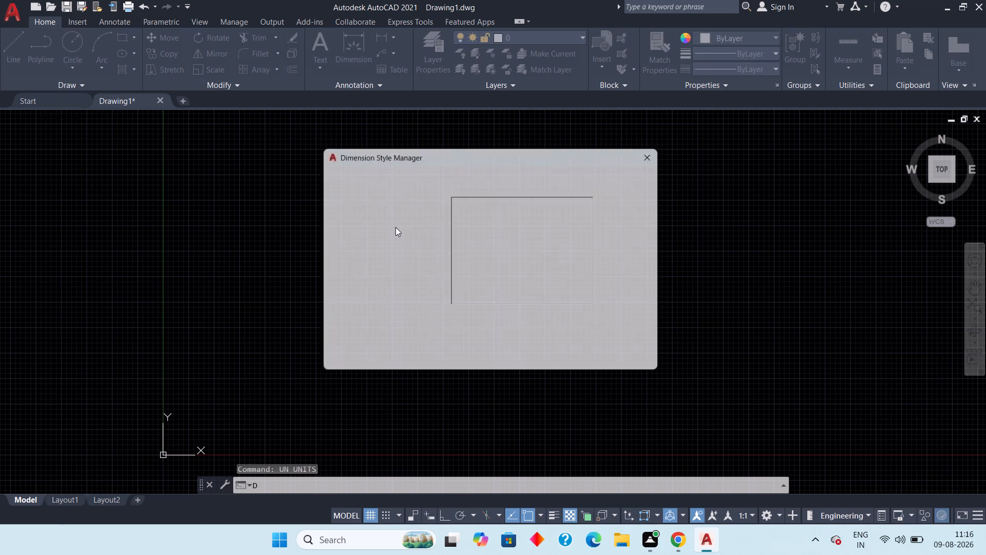
left_click(642, 237)
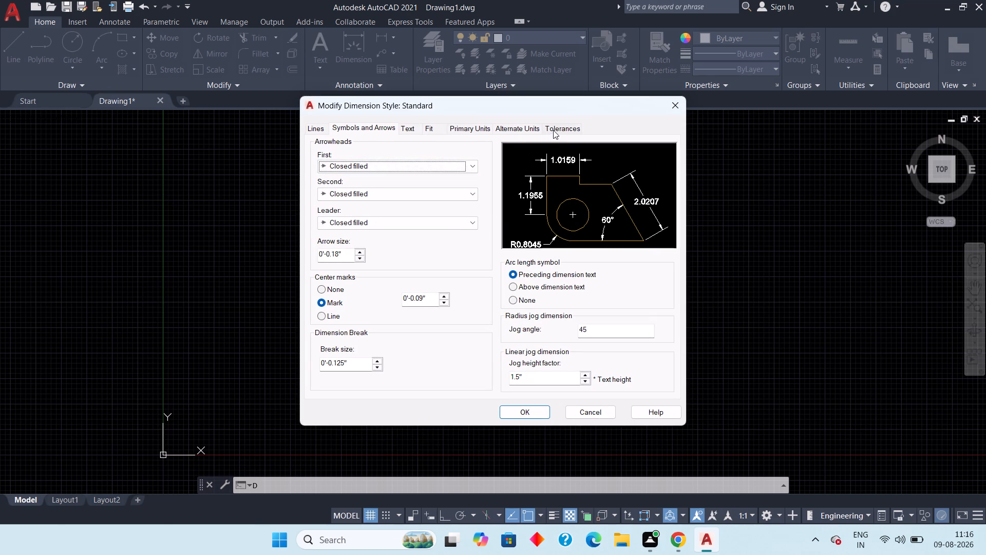
left_click(321, 126)
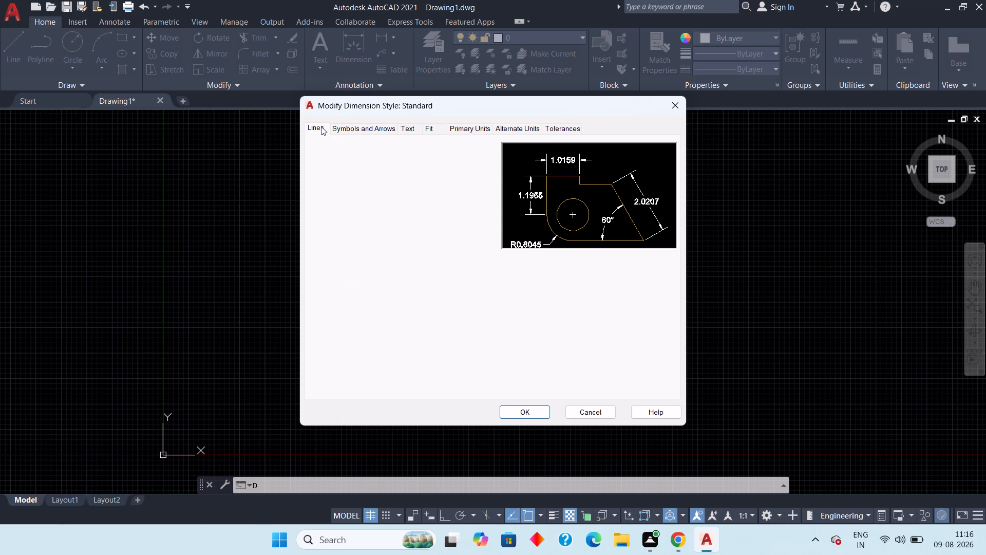
left_click(358, 128)
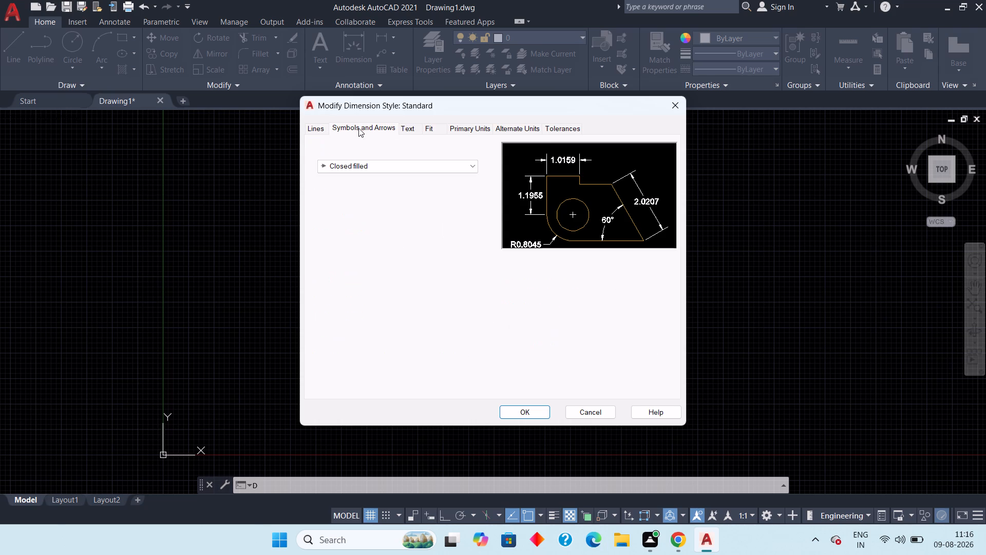
left_click(404, 129)
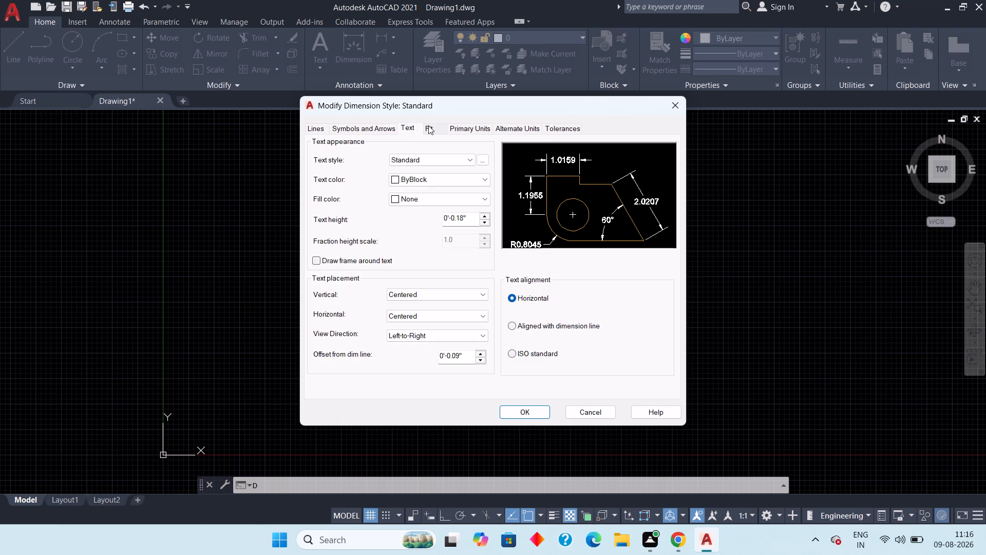
left_click(428, 125)
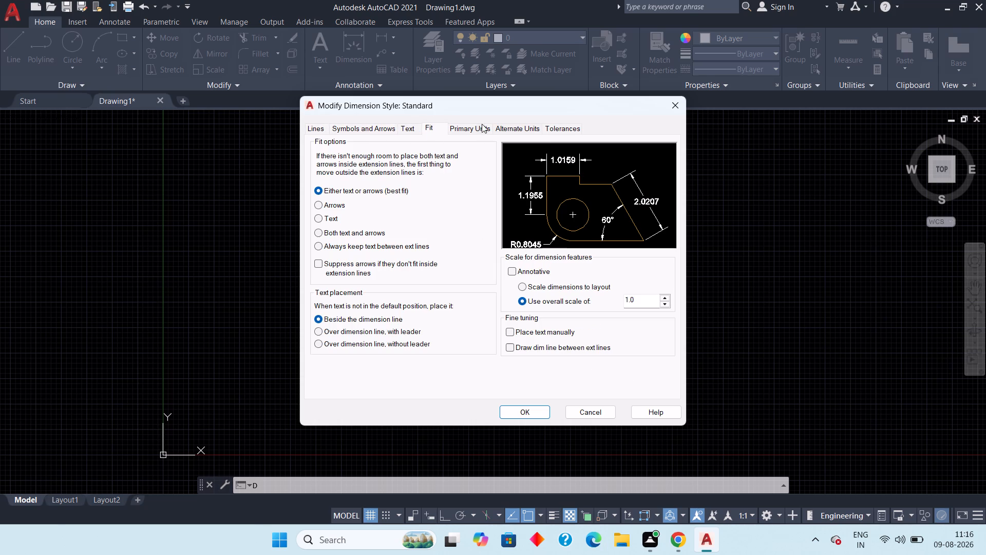
left_click(461, 122)
left_click(470, 125)
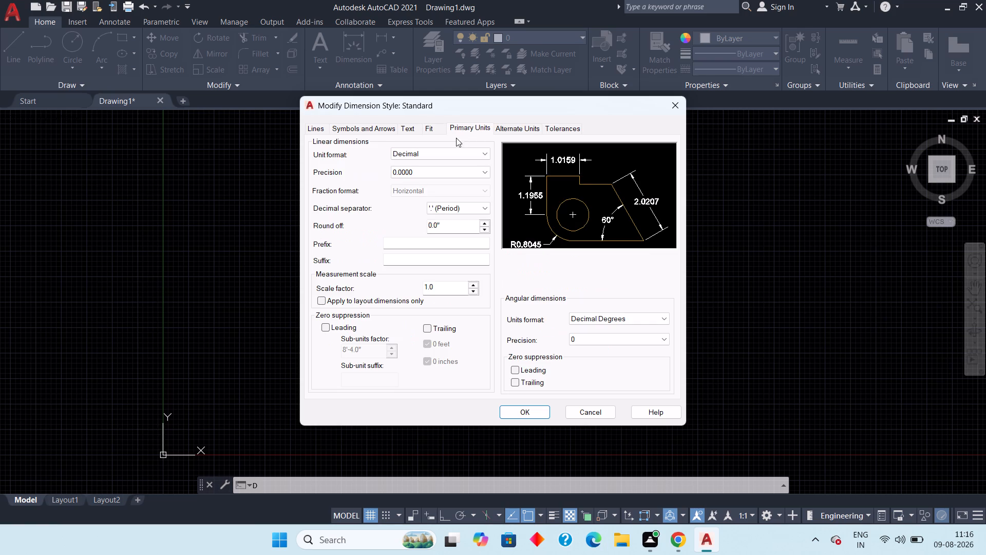
left_click(459, 151)
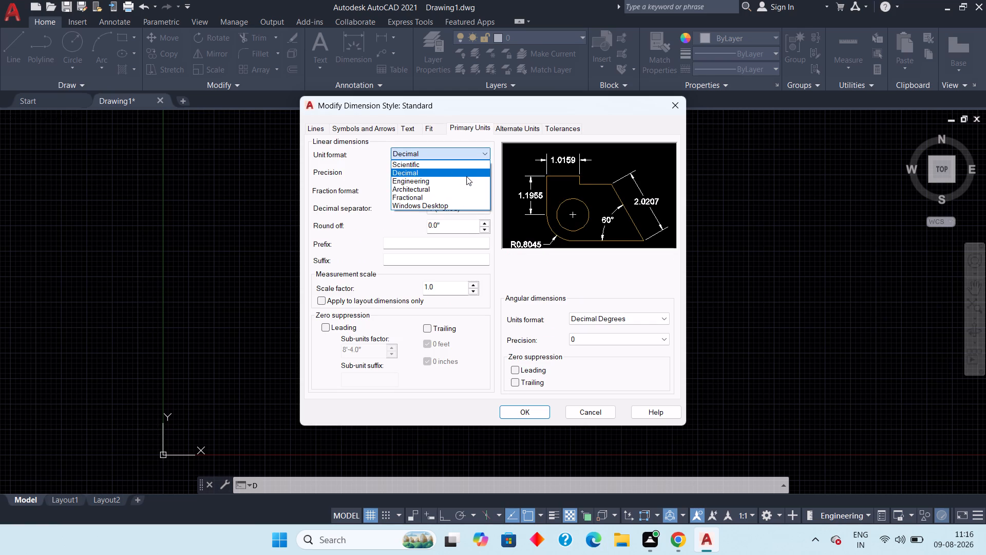
left_click(466, 184)
left_click(451, 172)
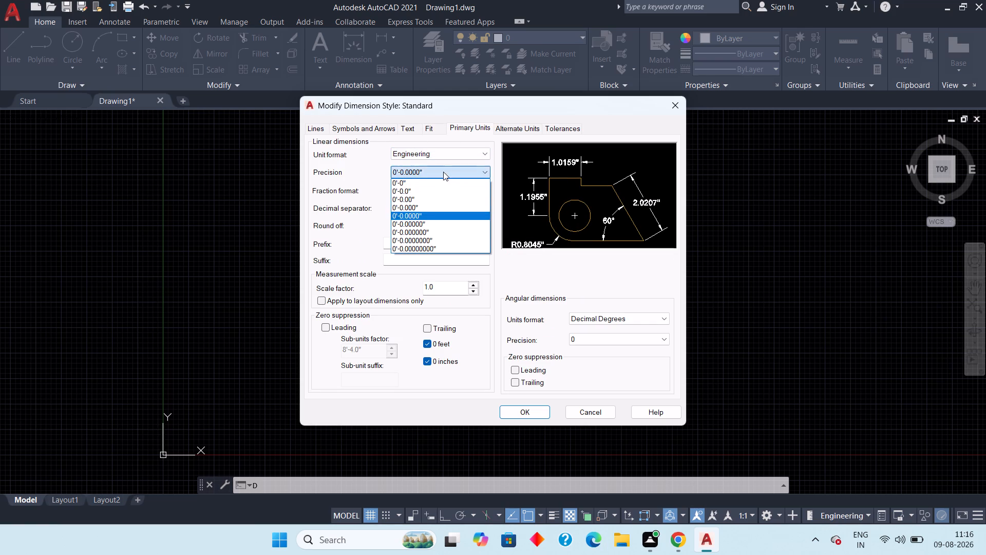
left_click(422, 193)
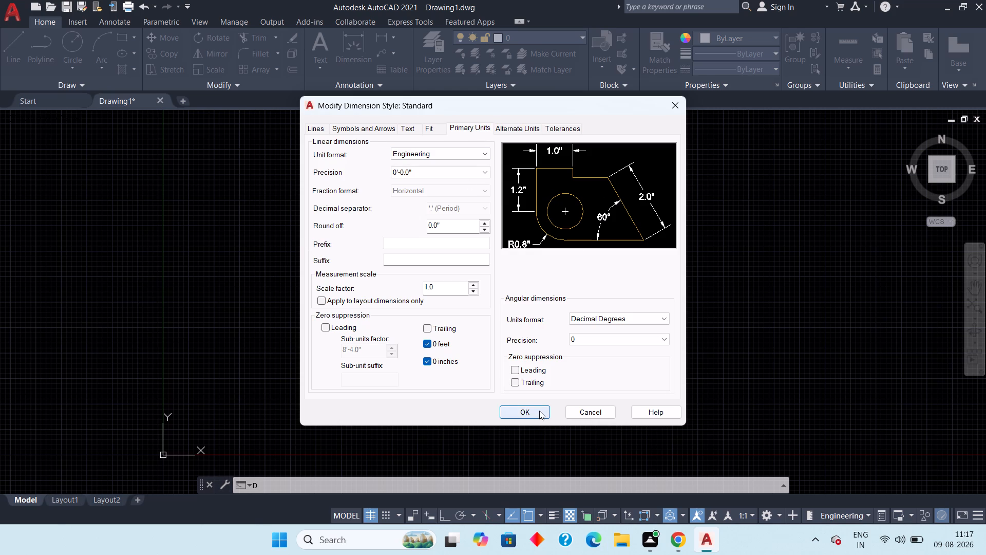
Set the Standard dimension style's arrow size to 3".
left_click(383, 125)
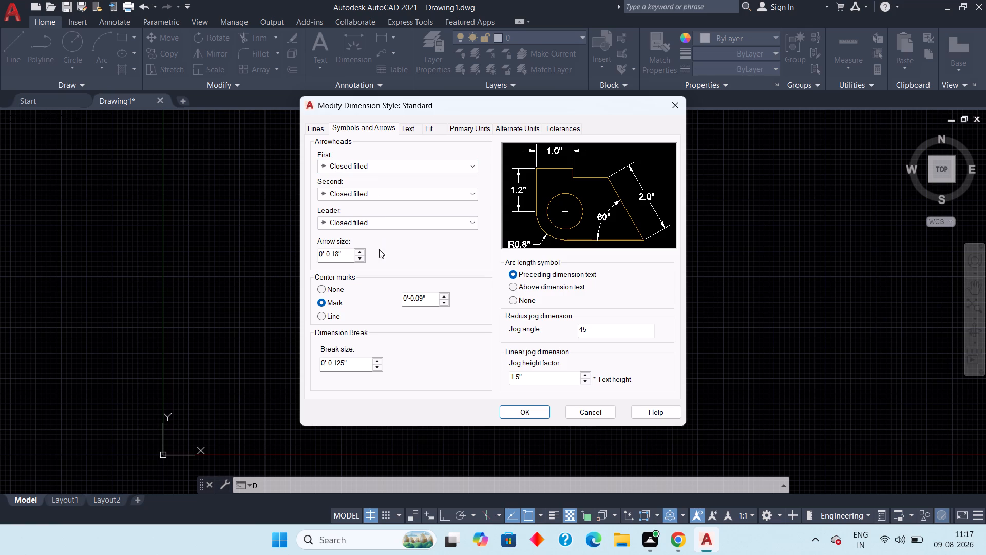
left_click(346, 253)
left_click_drag(346, 253, 291, 253)
key("3")
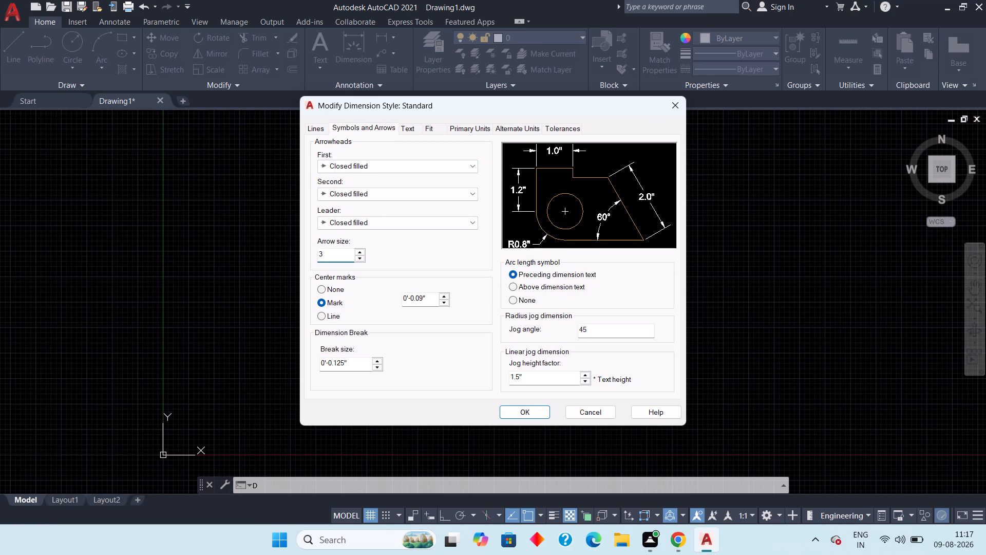
key("shift+quotedbl")
key("Return")
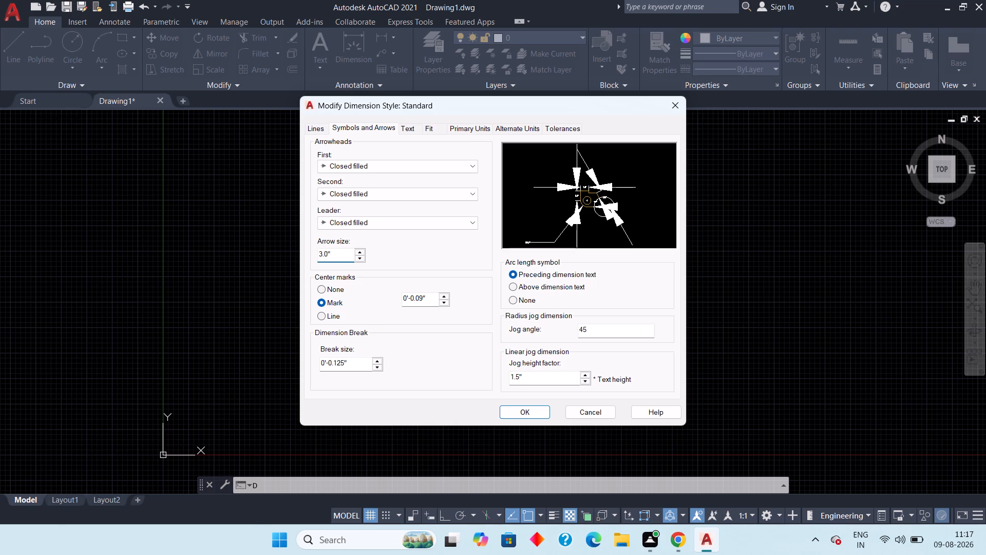
Set the dimension text height to 3", then save the Standard style changes and close the style manager.
left_click(366, 124)
left_click(410, 128)
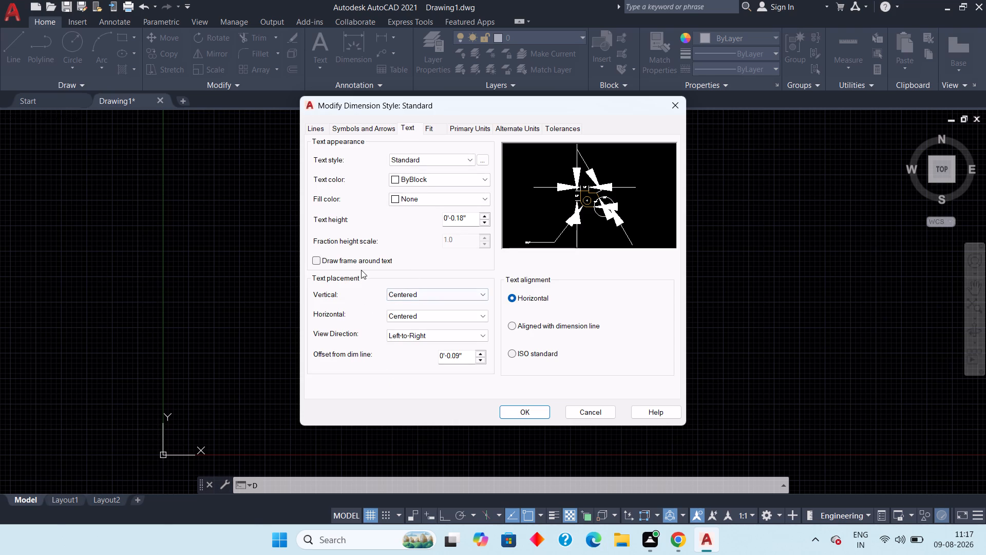
left_click_drag(470, 217, 430, 228)
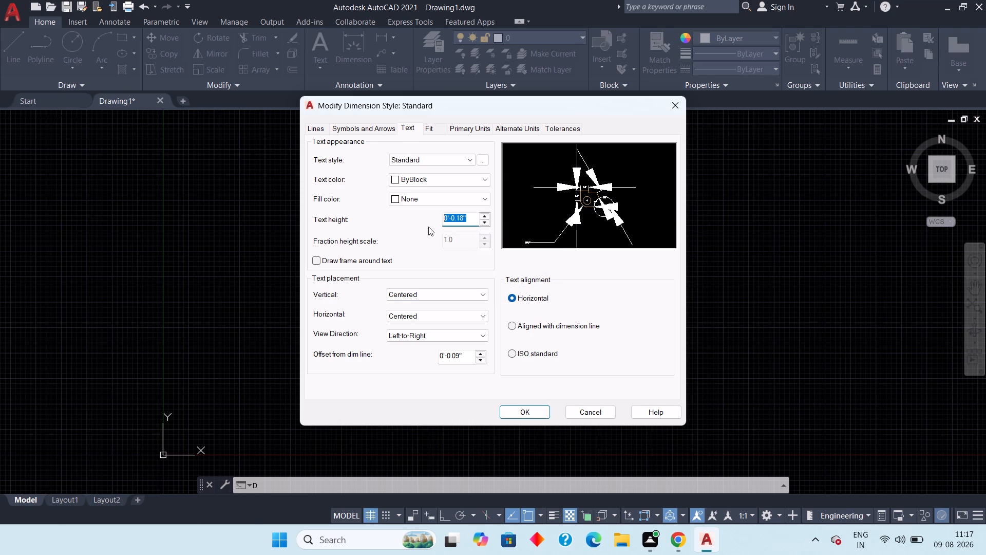
key("3")
key("shift+quotedbl")
key("Return")
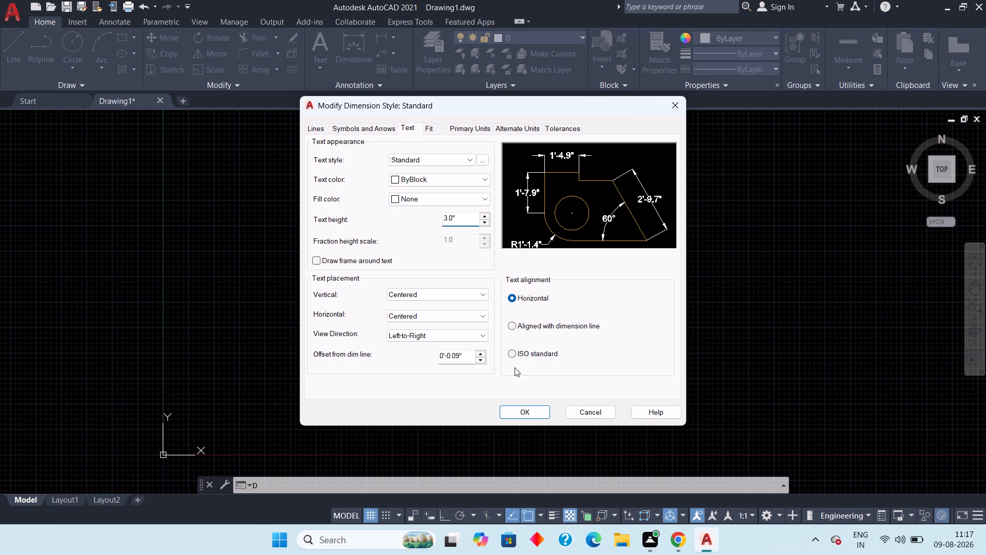
left_click(529, 414)
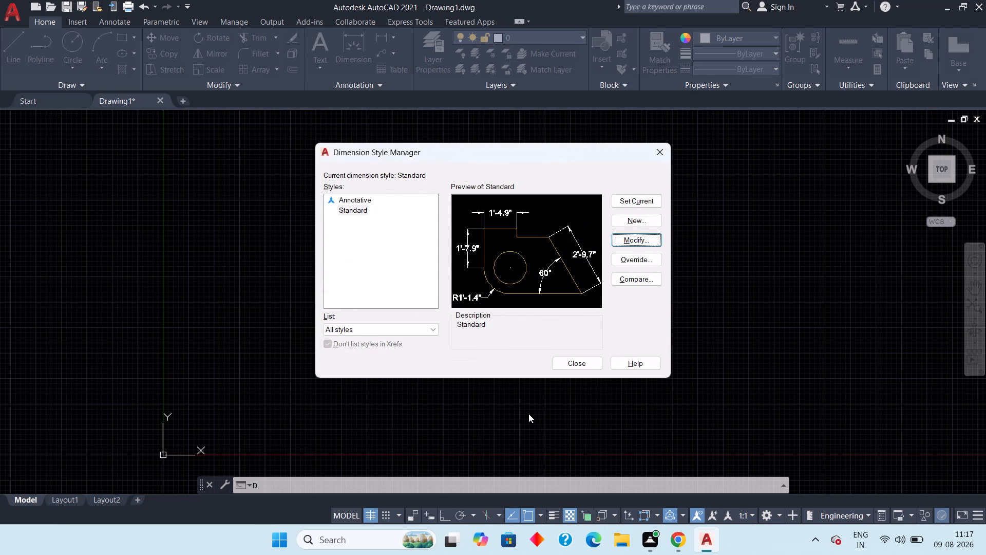
left_click(575, 364)
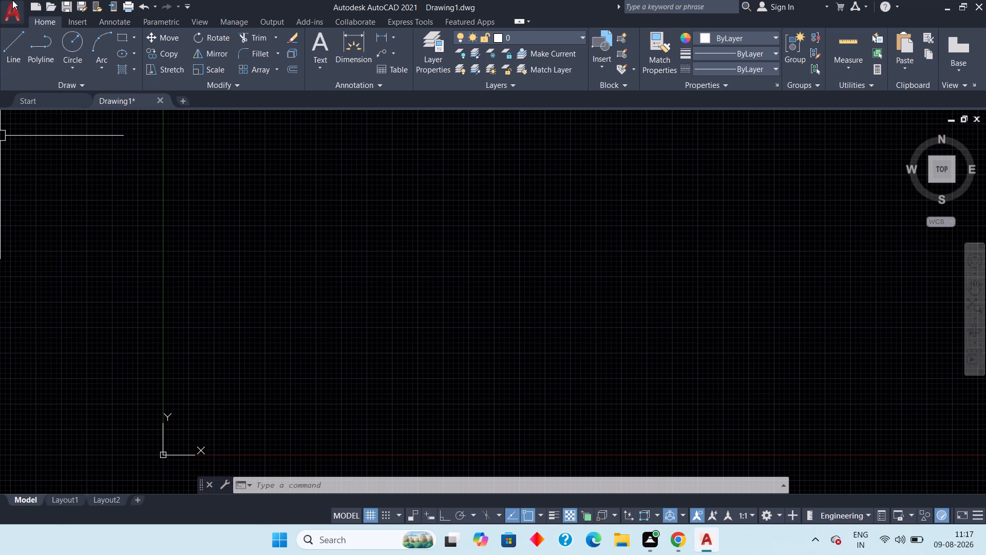
Draw a rectangle 27'8.5" long and 65'4.5" wide, extending right and down from a first corner near the origin.
left_click(121, 36)
middle_click_drag(360, 264, 324, 217)
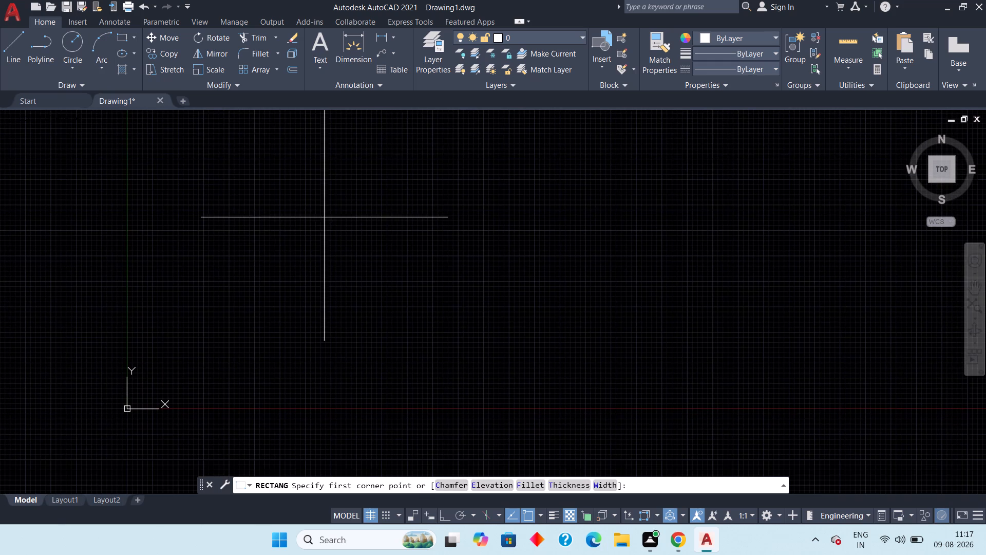
left_click(225, 226)
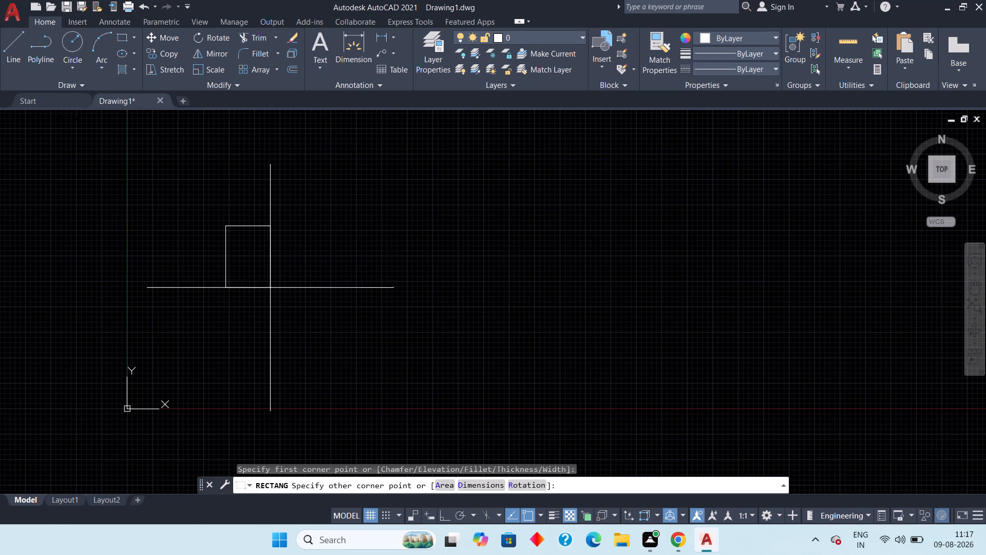
type("d")
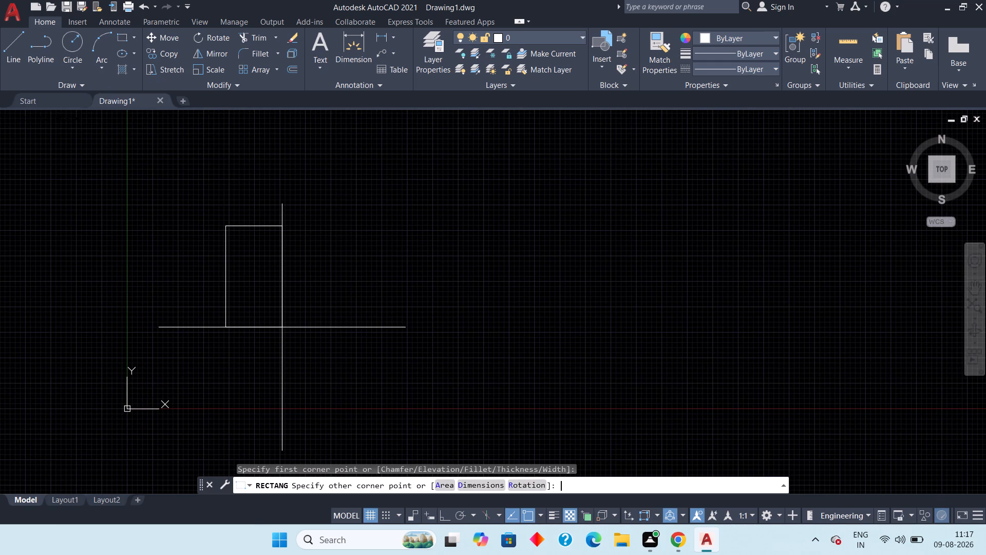
key("space")
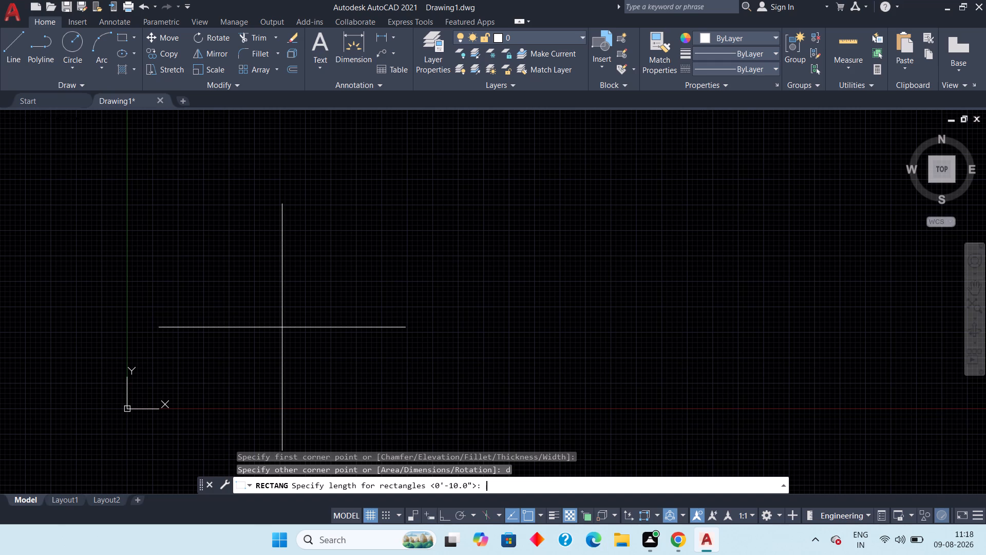
type("27'")
key("8")
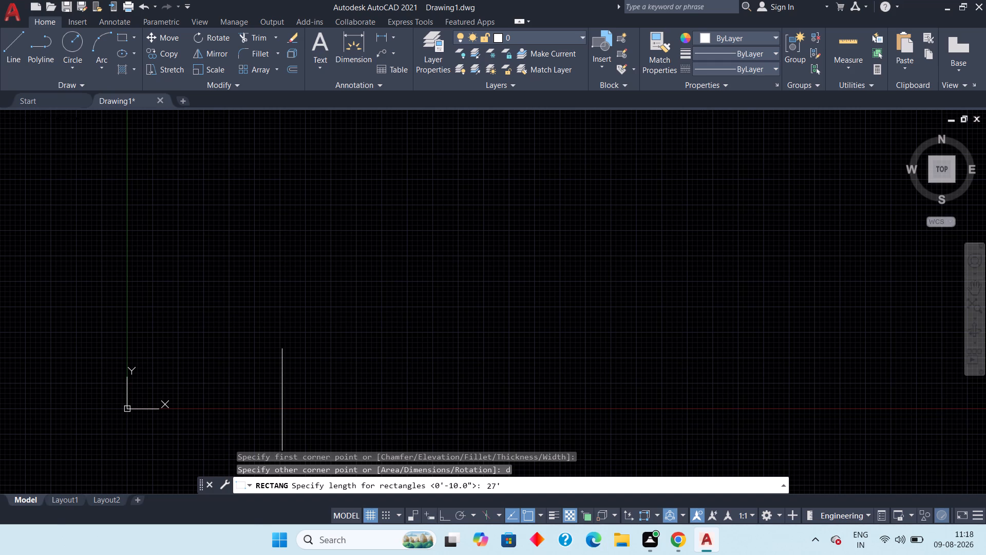
type(".5")
key("shift+quotedbl")
key("space")
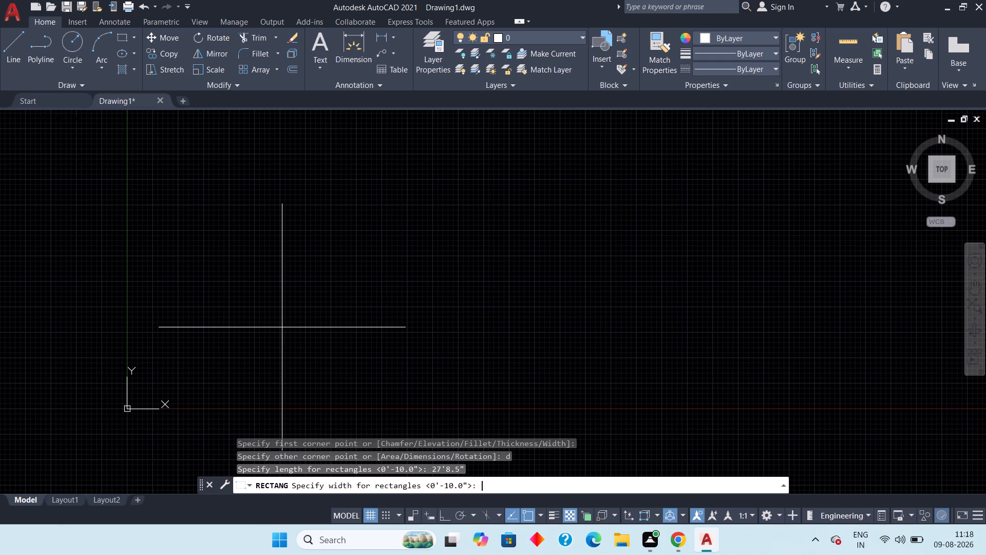
type("65'")
type("4.5")
key("shift+quotedbl")
key("Return")
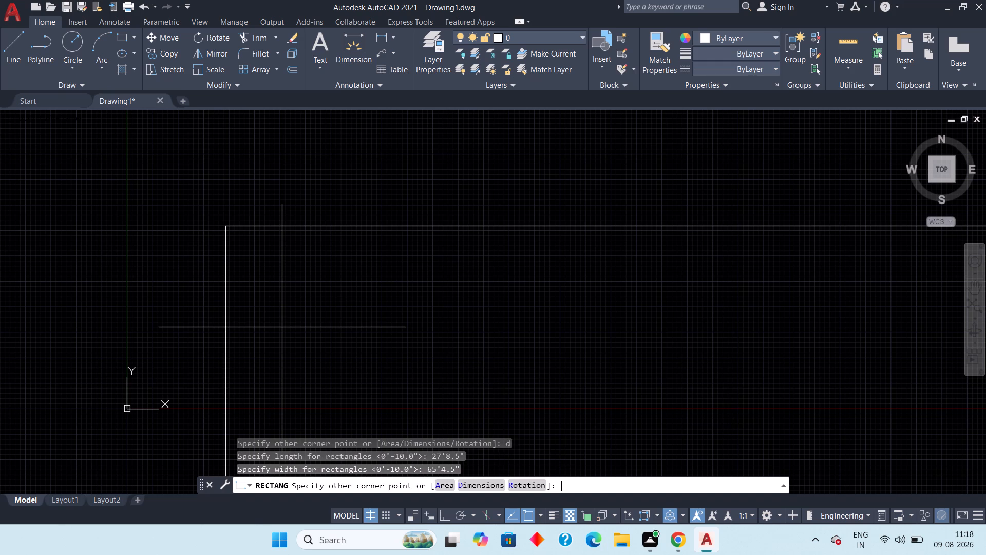
scroll(294, 388, "down", 4)
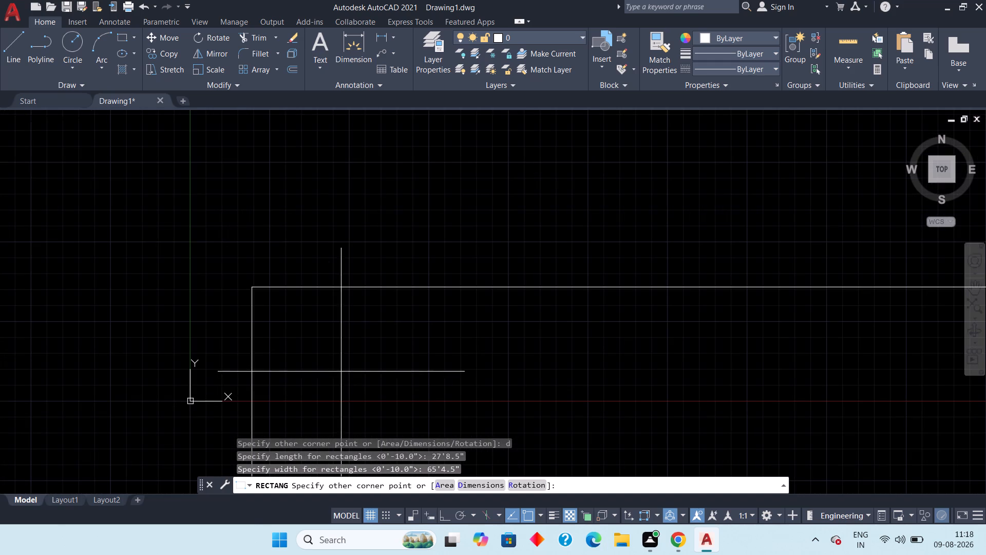
scroll(341, 371, "down", 8)
scroll(416, 362, "down", 1)
middle_click_drag(422, 346, 351, 279)
scroll(351, 279, "down", 2)
scroll(432, 324, "down", 4)
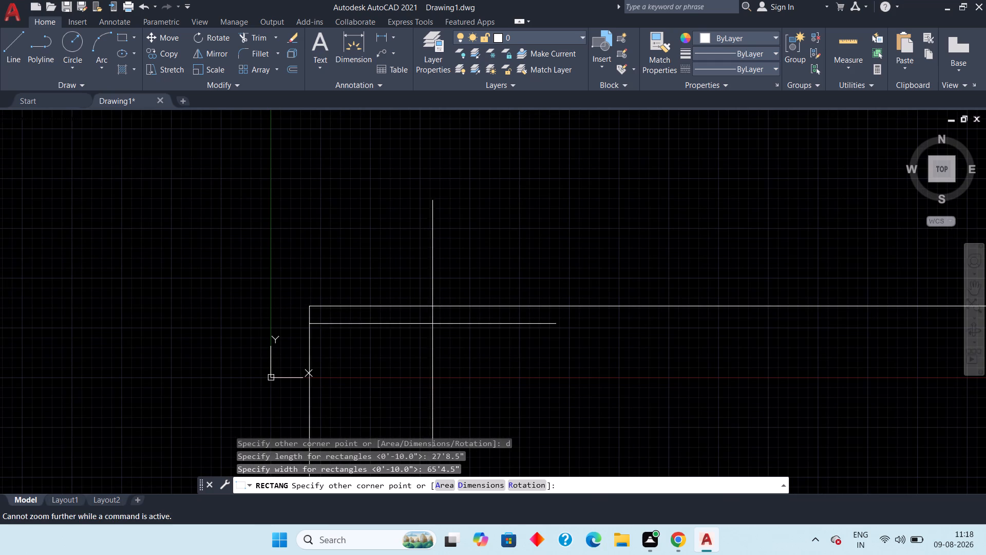
scroll(454, 334, "down", 5)
middle_click_drag(469, 342, 414, 318)
scroll(469, 342, "down", 1)
scroll(414, 318, "down", 1)
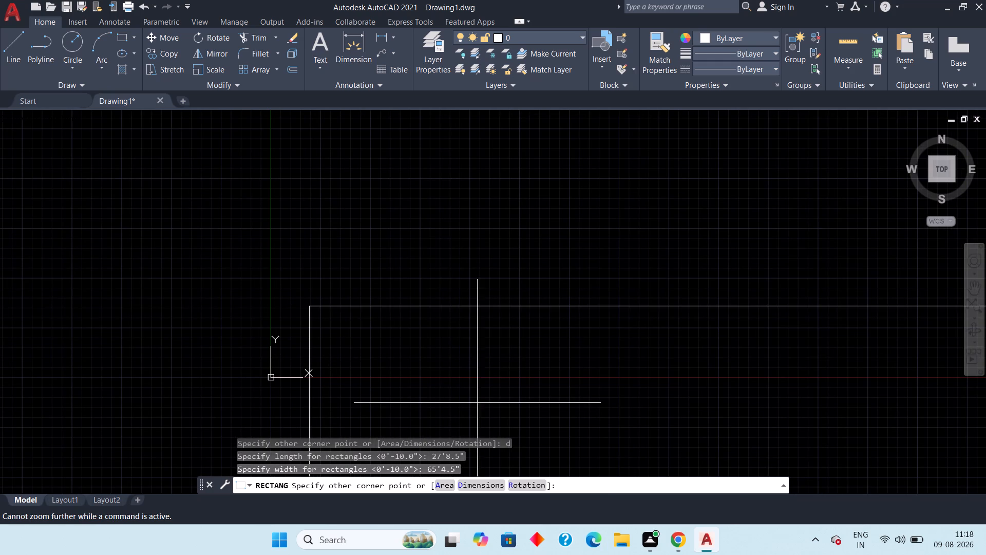
left_click(481, 396)
Move the rectangle by its upper-right corner to a clear spot above the X axis and right of the Y axis.
scroll(484, 388, "down", 9)
middle_click_drag(524, 393, 431, 282)
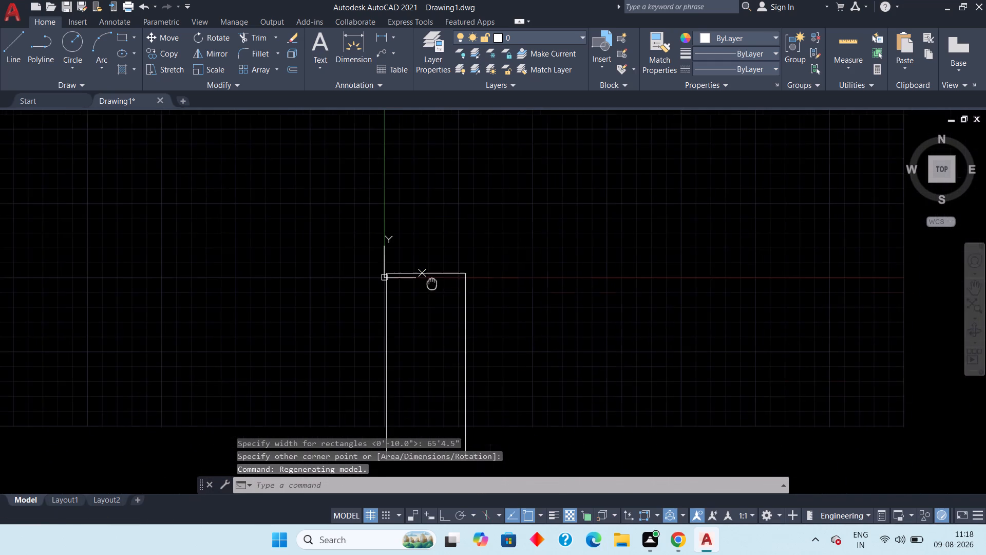
middle_click_drag(431, 282, 430, 277)
scroll(494, 334, "down", 1)
middle_click_drag(494, 334, 494, 321)
scroll(491, 303, "up", 1)
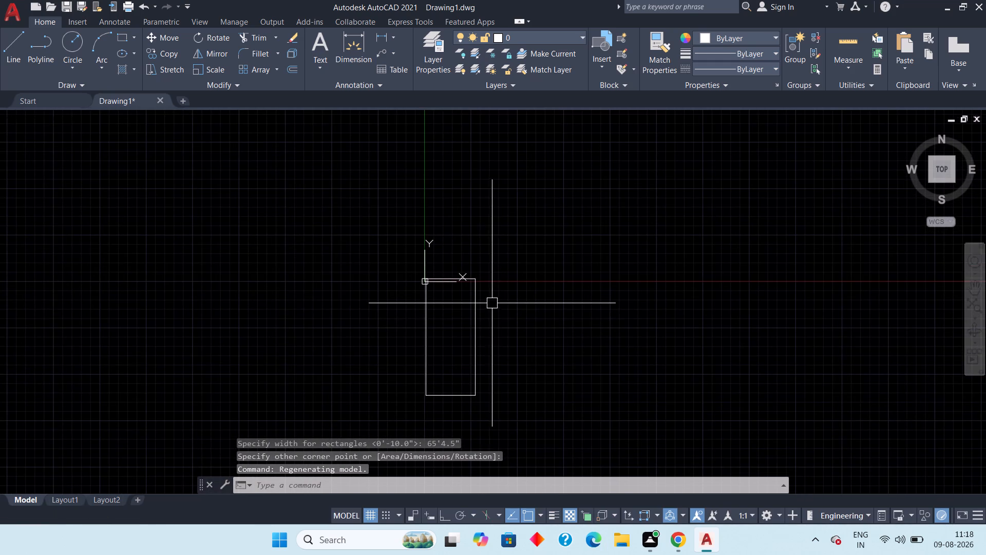
middle_click_drag(476, 312, 484, 244)
left_click(501, 158)
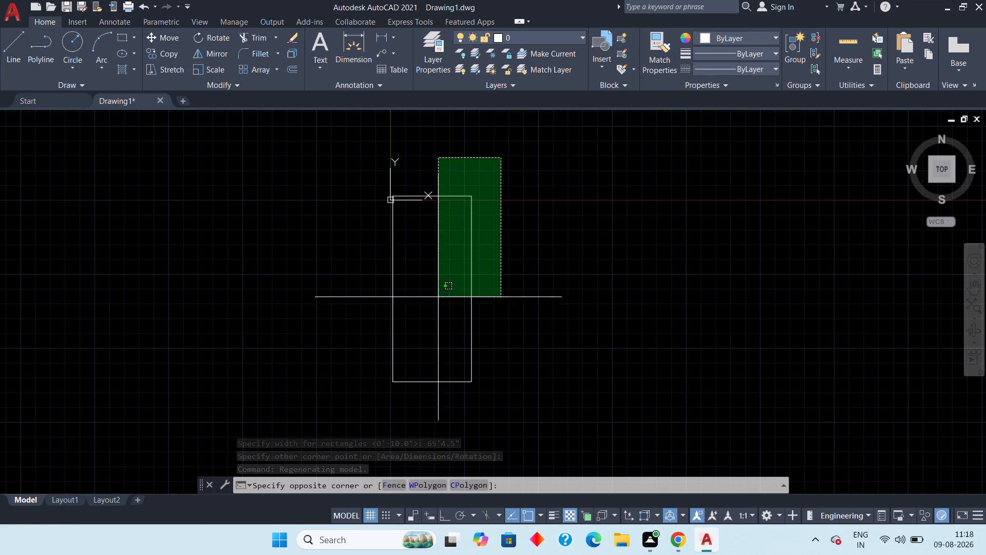
left_click(365, 416)
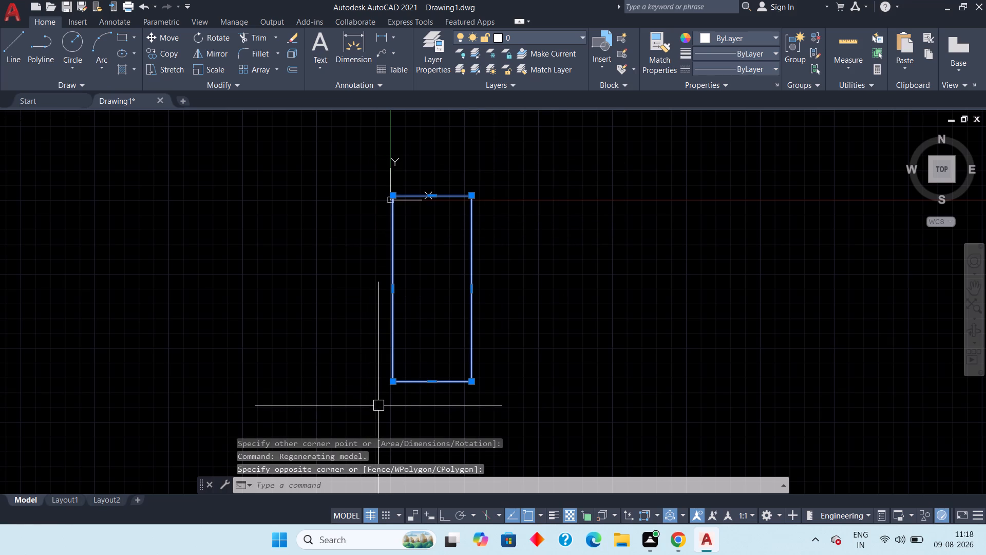
type("m")
key("space")
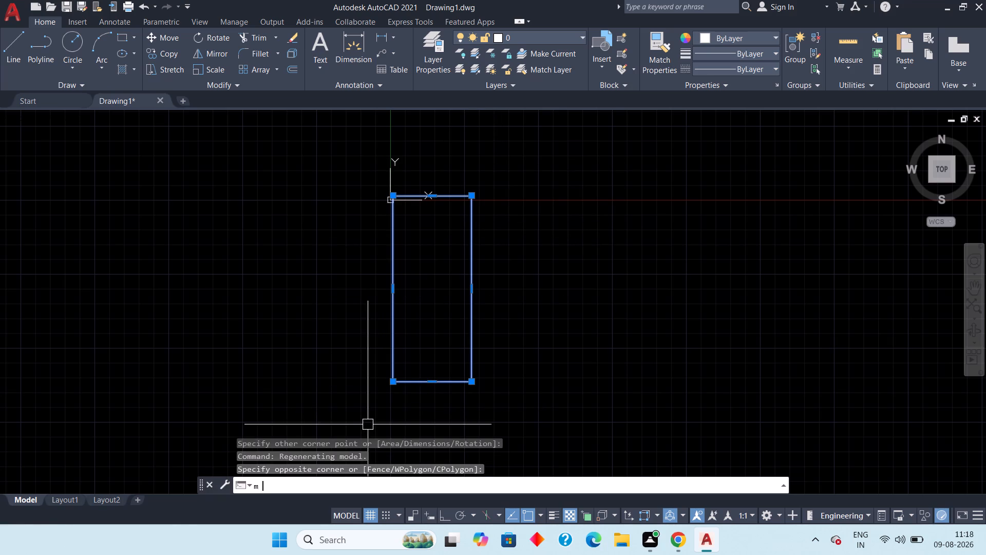
middle_click_drag(473, 284, 389, 332)
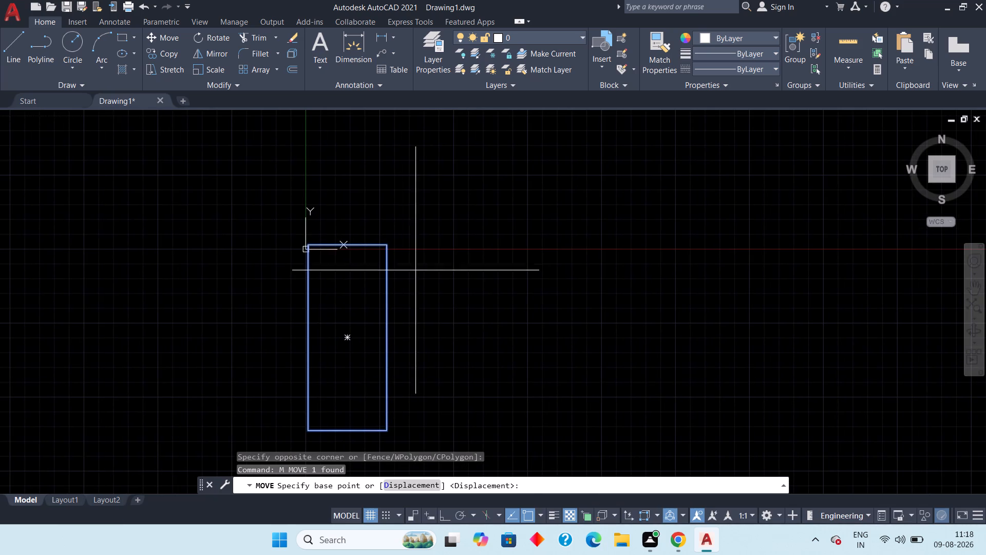
left_click(385, 244)
scroll(450, 213, "down", 3)
middle_click_drag(462, 196, 438, 221)
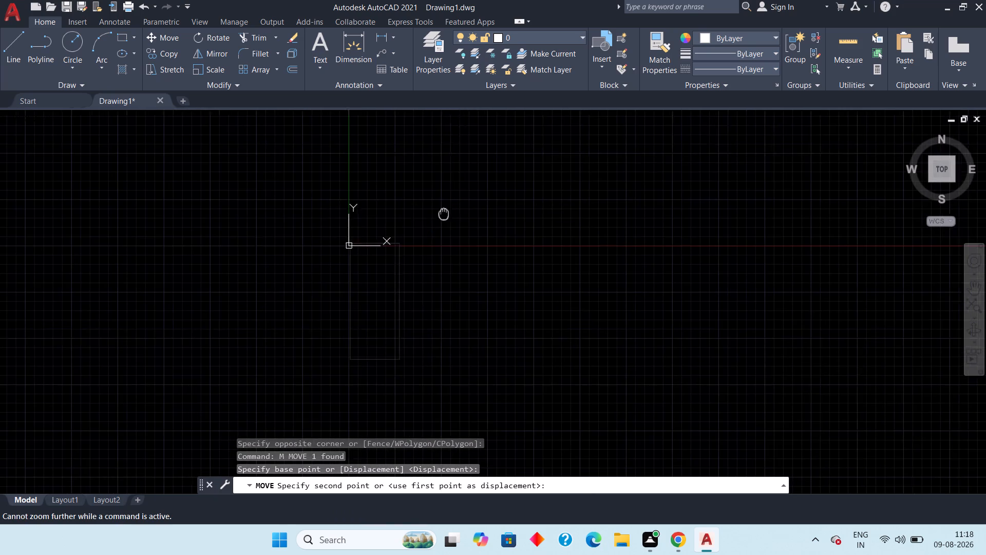
middle_click_drag(438, 221, 410, 260)
scroll(410, 260, "down", 1)
middle_click_drag(437, 166, 418, 189)
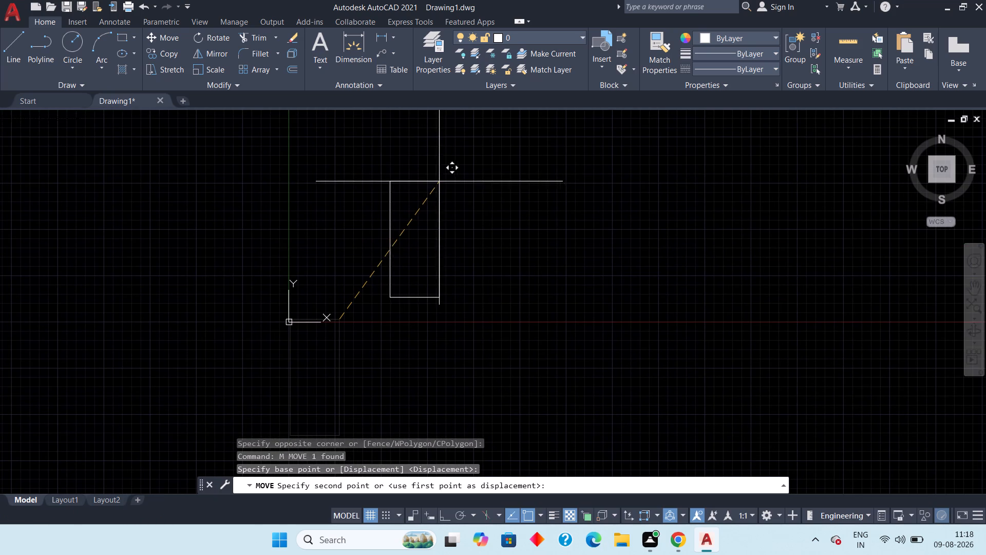
left_click(433, 186)
key("Escape")
key("Escape")
key("Escape")
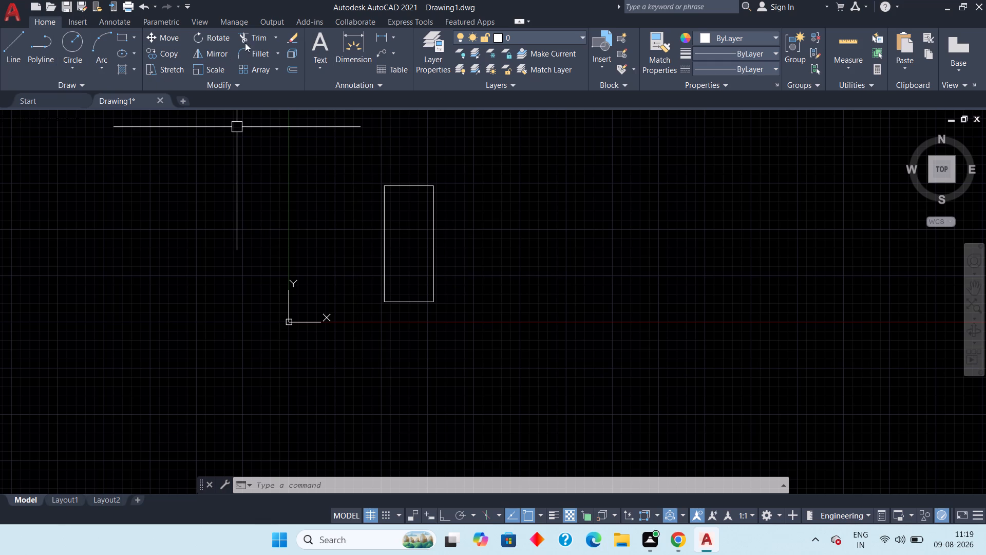
Add a linear dimension to the rectangle's top edge, placing the dimension line just above it.
left_click(379, 35)
scroll(385, 190, "up", 2)
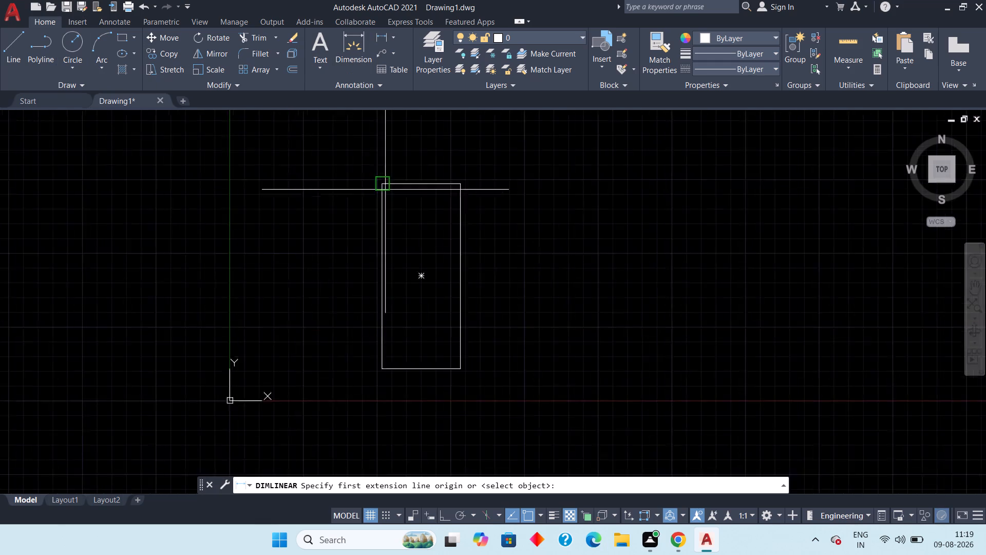
scroll(385, 190, "up", 7)
middle_click_drag(372, 183, 388, 294)
scroll(388, 291, "down", 1)
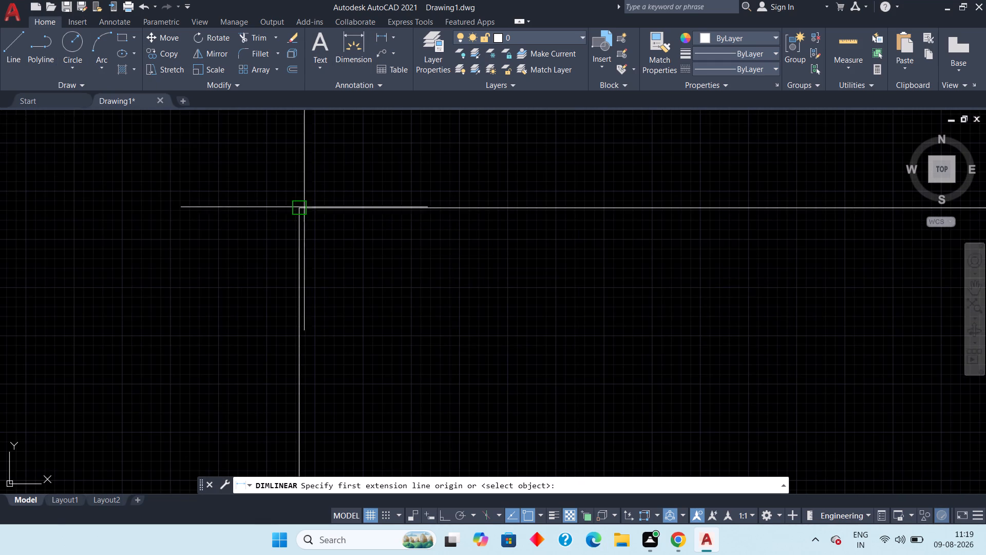
left_click(300, 208)
middle_click_drag(544, 208, 155, 212)
scroll(155, 212, "down", 3)
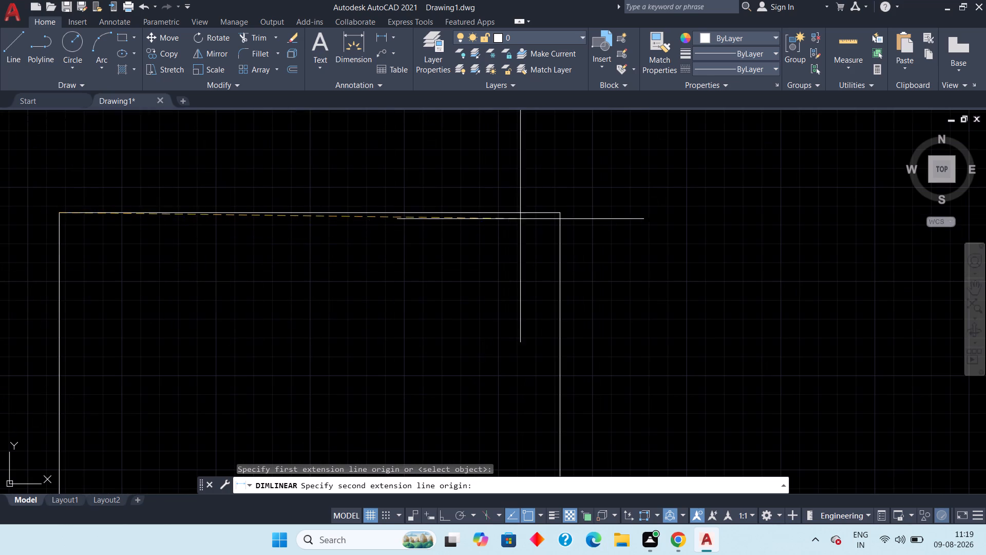
left_click(559, 210)
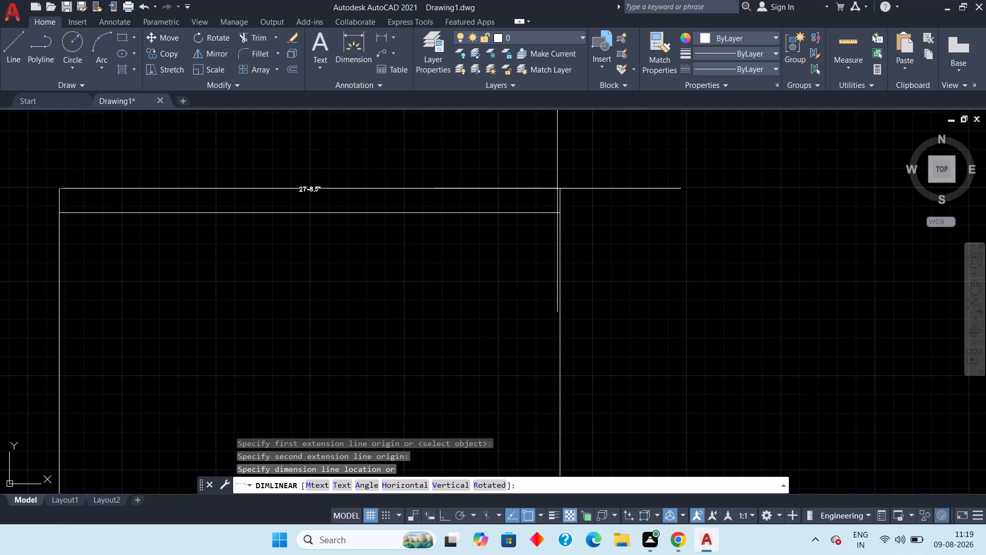
left_click(557, 189)
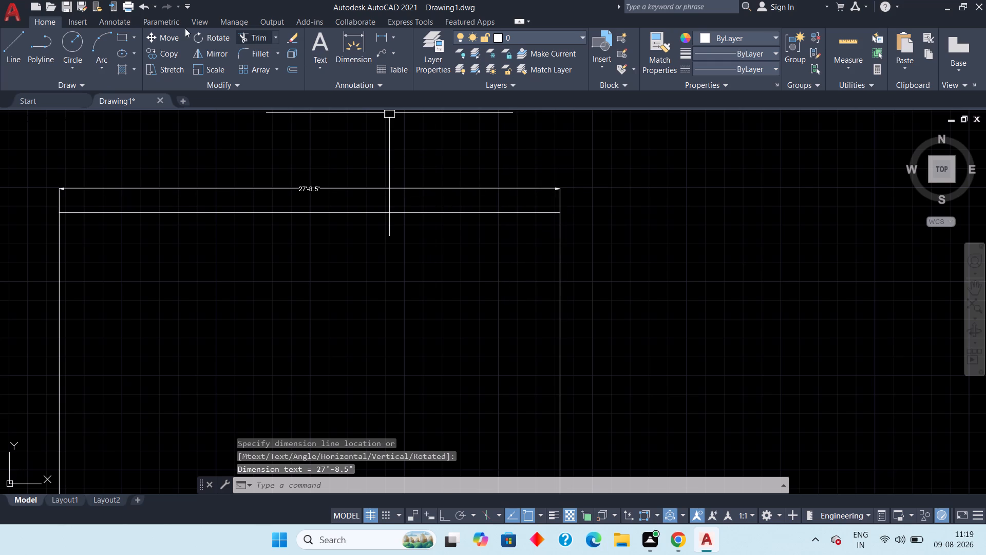
Add a linear dimension to the rectangle's right edge, placing the dimension line just outside it.
left_click(381, 33)
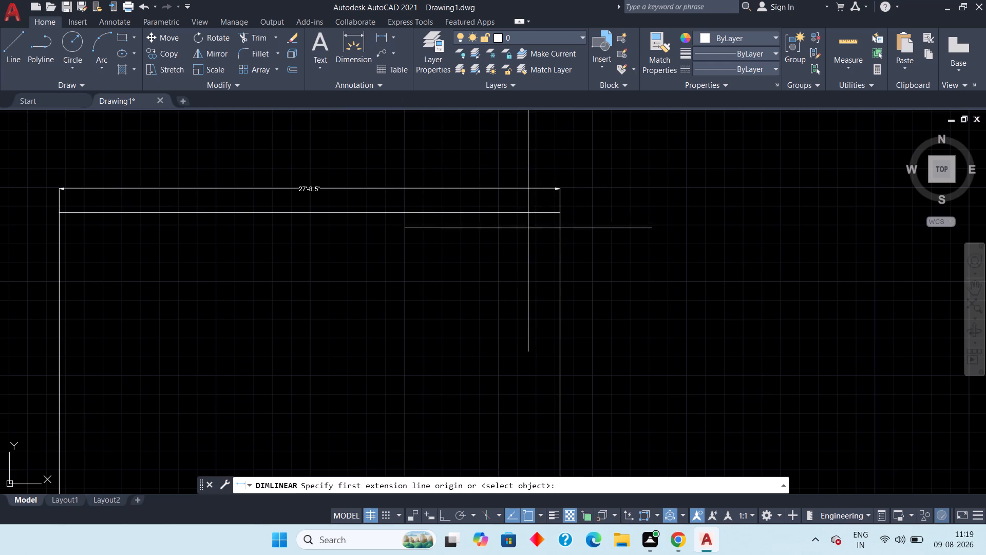
left_click(558, 212)
scroll(562, 306, "down", 2)
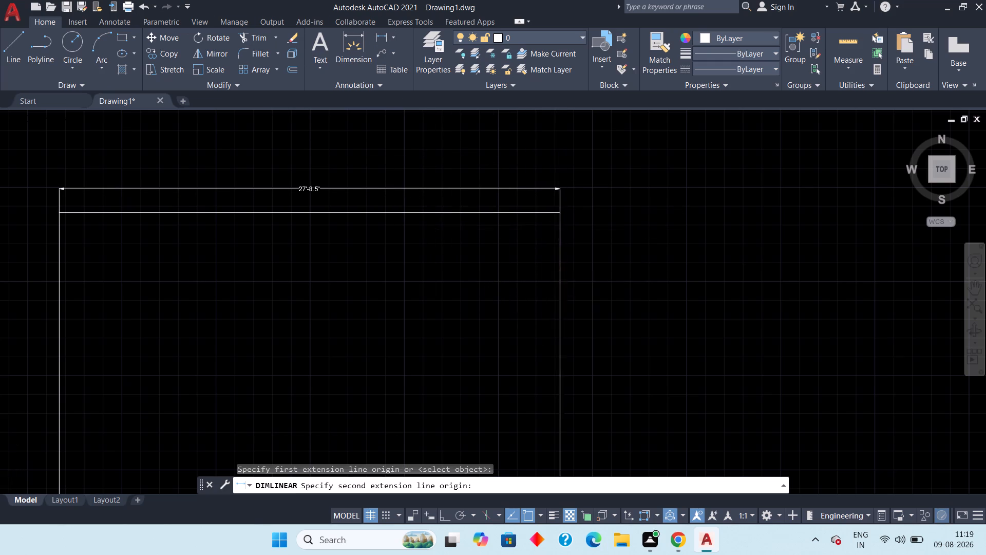
scroll(562, 308, "down", 2)
middle_click_drag(560, 338, 553, 175)
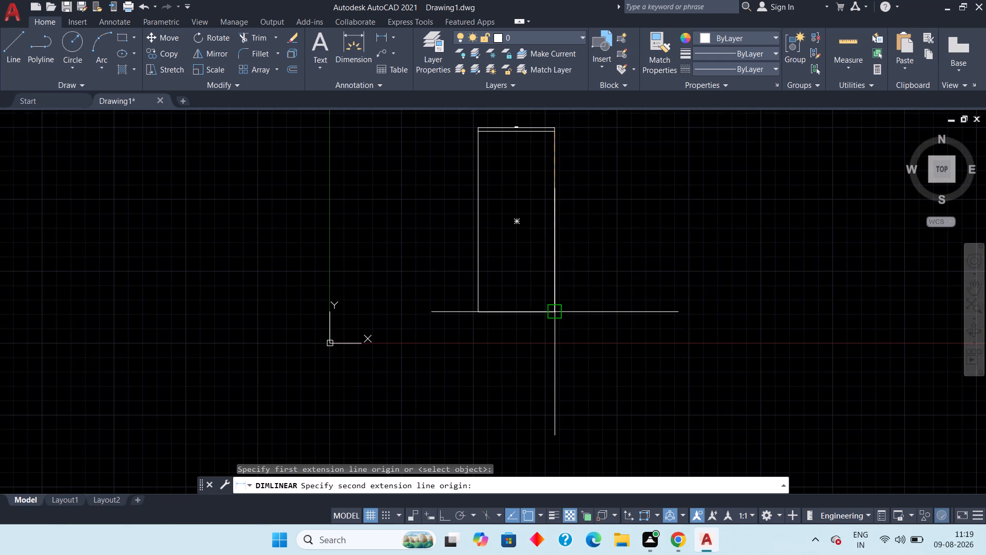
left_click(557, 312)
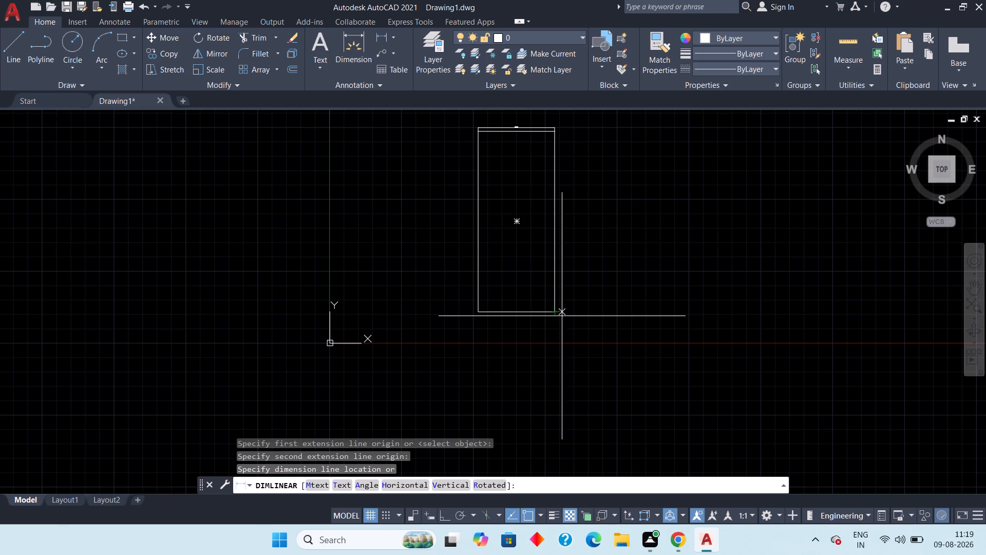
scroll(561, 310, "up", 5)
scroll(546, 308, "down", 4)
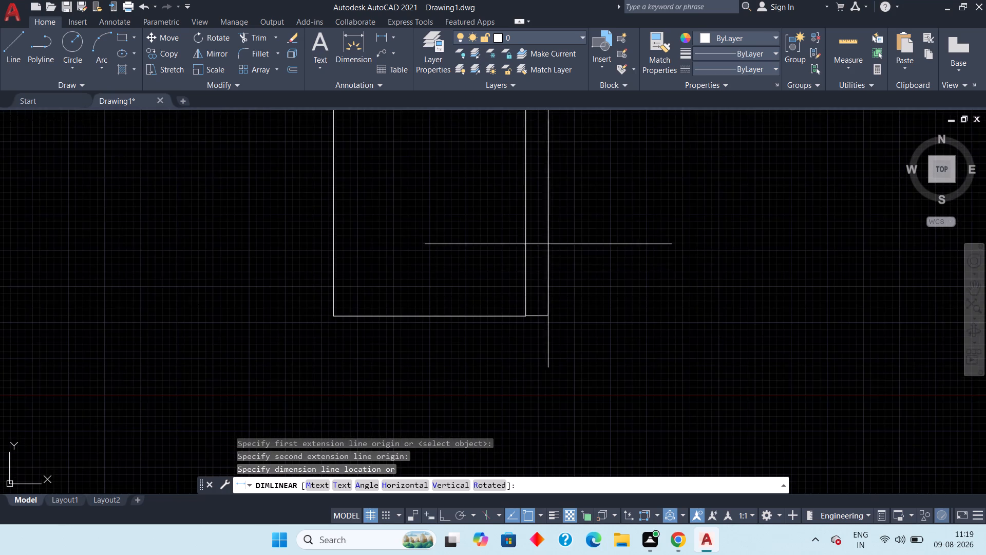
middle_click_drag(549, 233, 518, 385)
scroll(518, 385, "down", 2)
scroll(515, 300, "down", 3)
scroll(515, 230, "up", 2)
middle_click_drag(517, 222, 510, 303)
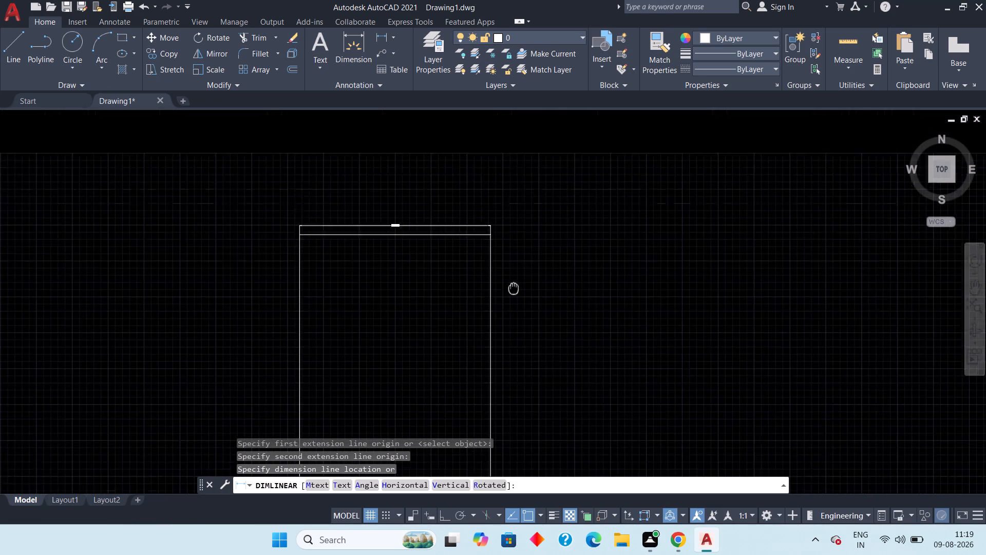
middle_click_drag(510, 303, 494, 394)
scroll(494, 394, "up", 2)
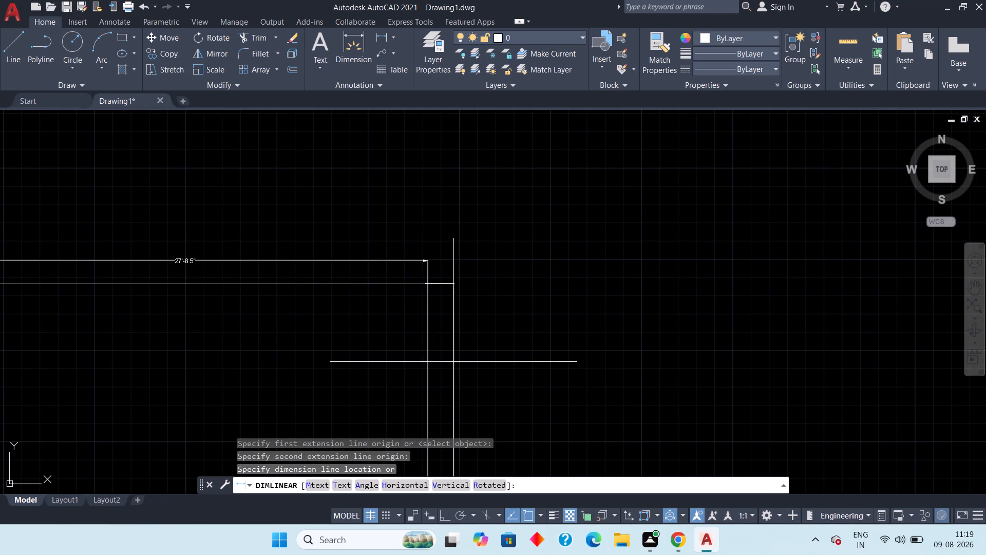
left_click(452, 364)
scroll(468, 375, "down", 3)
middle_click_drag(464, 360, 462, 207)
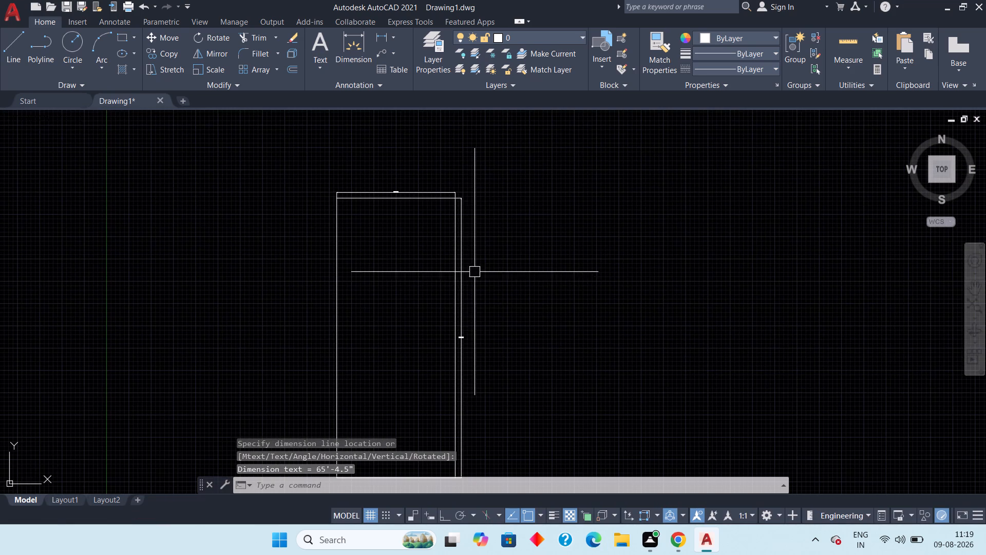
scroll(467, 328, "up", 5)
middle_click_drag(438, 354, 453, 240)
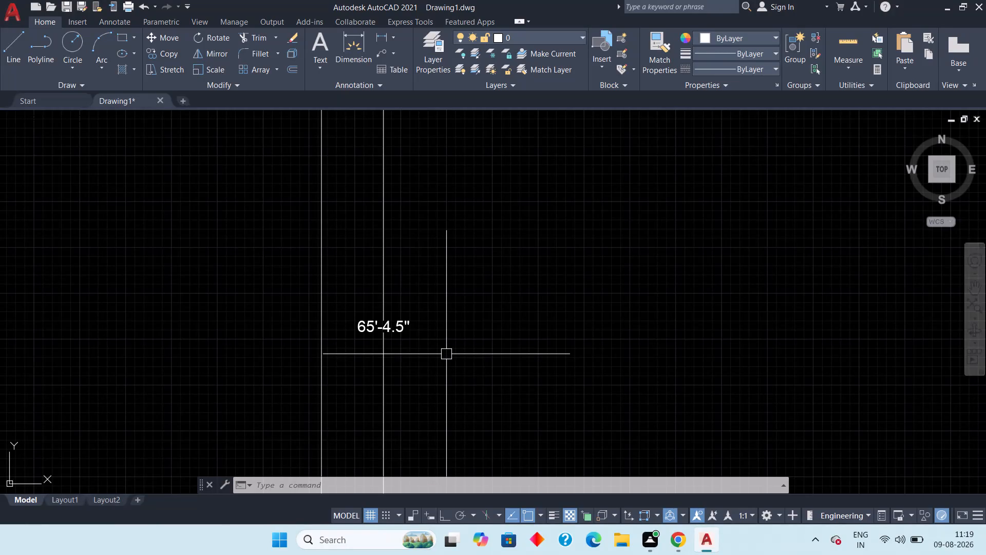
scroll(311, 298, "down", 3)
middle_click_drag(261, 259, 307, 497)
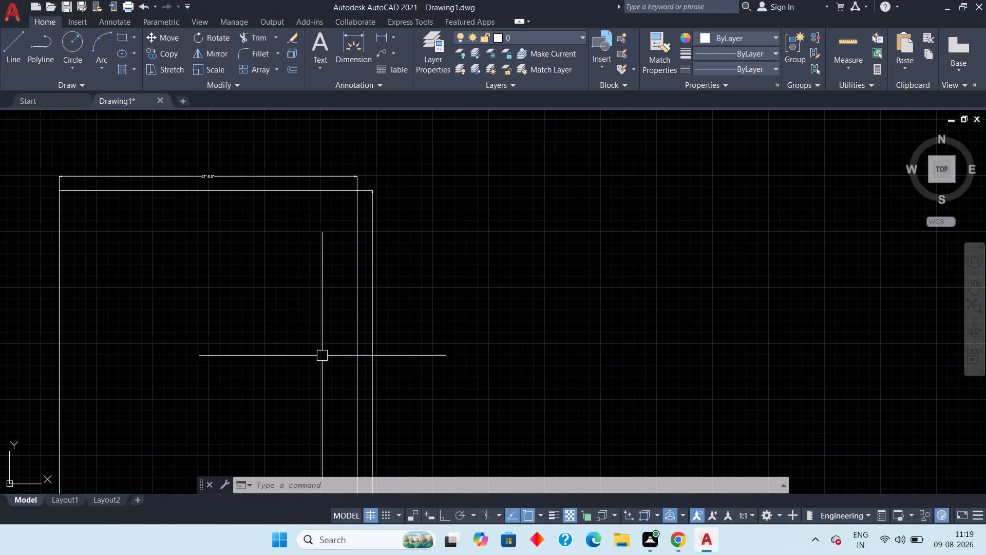
Examine the text of the dimension above the outline's top edge.
scroll(231, 183, "up", 5)
middle_click_drag(223, 208, 469, 345)
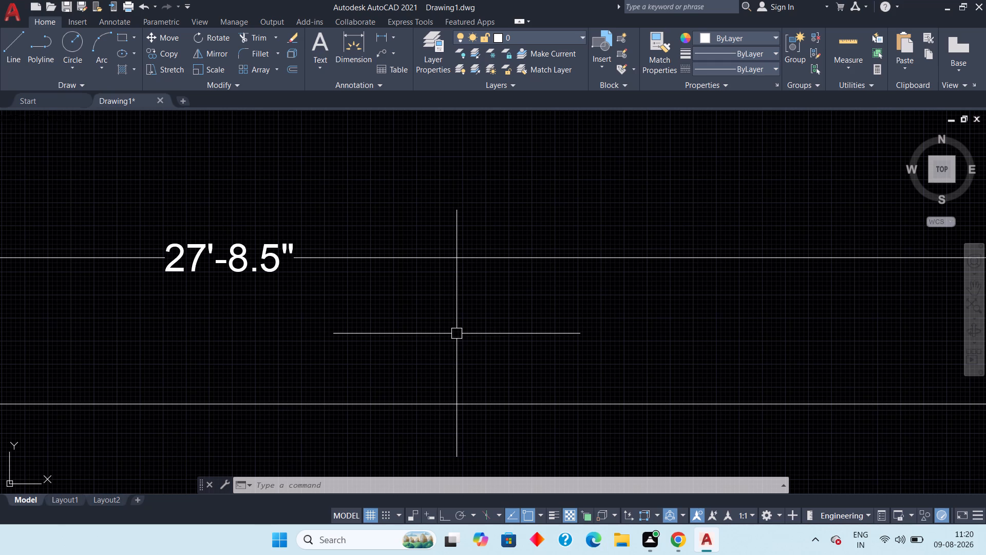
scroll(452, 350, "down", 3)
middle_click_drag(445, 353, 441, 251)
scroll(438, 250, "down", 1)
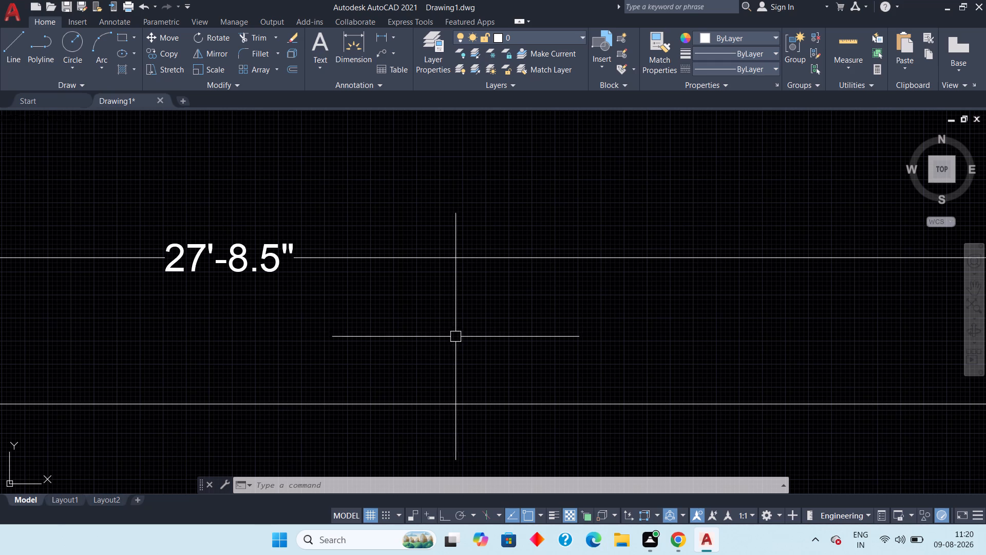
scroll(419, 282, "down", 2)
key("Escape")
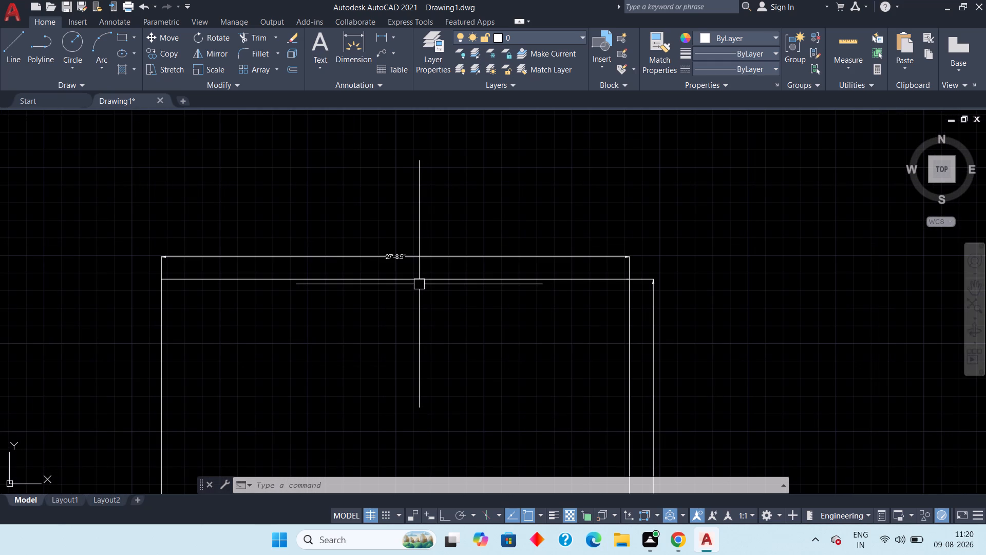
key("Escape")
Offset the outer rectangle 9" inward.
key("o")
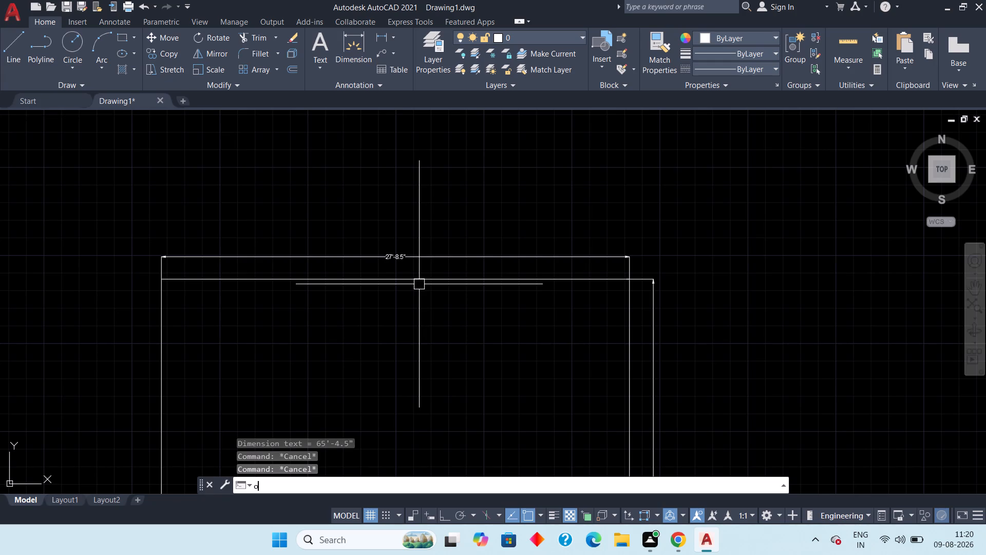
type("ff")
key("space")
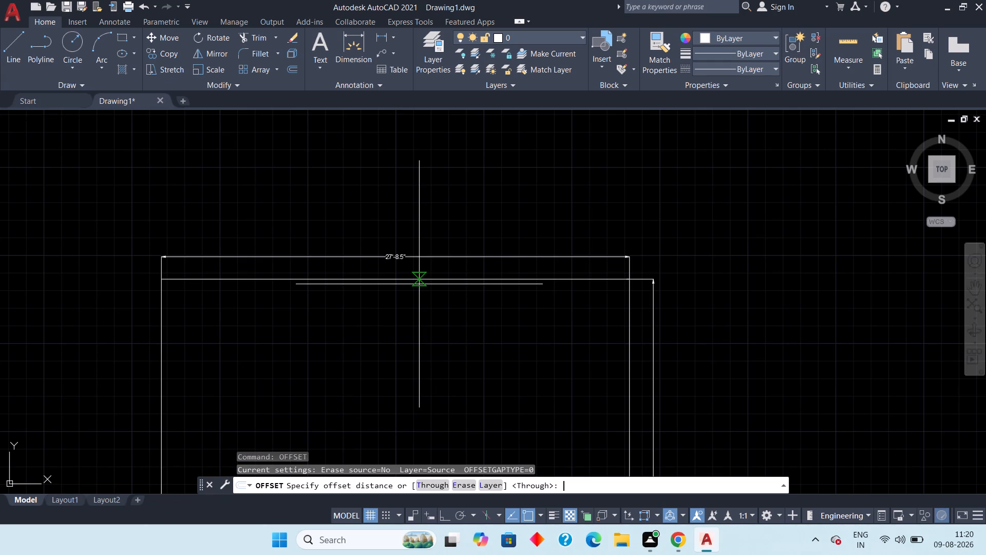
type("9\"")
key("space")
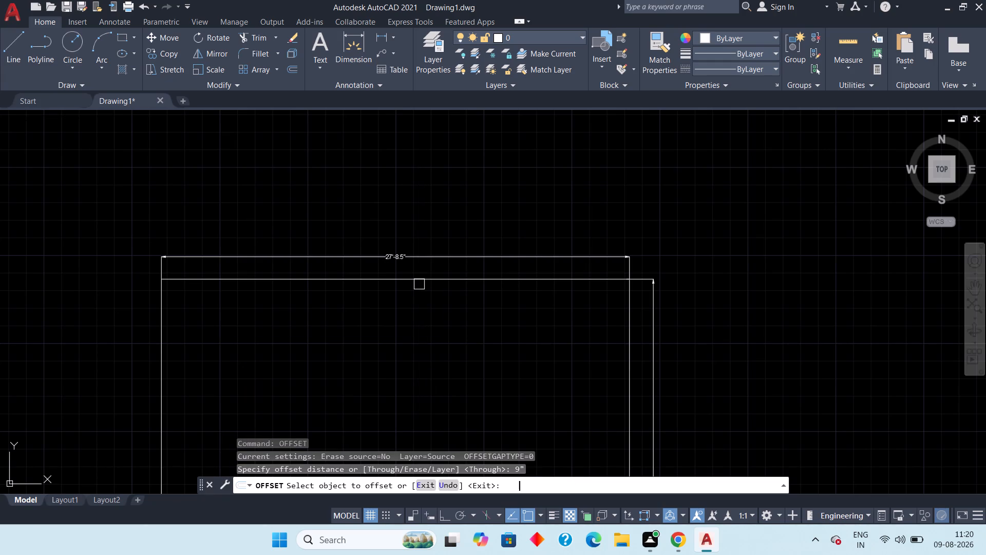
left_click(588, 281)
left_click(575, 307)
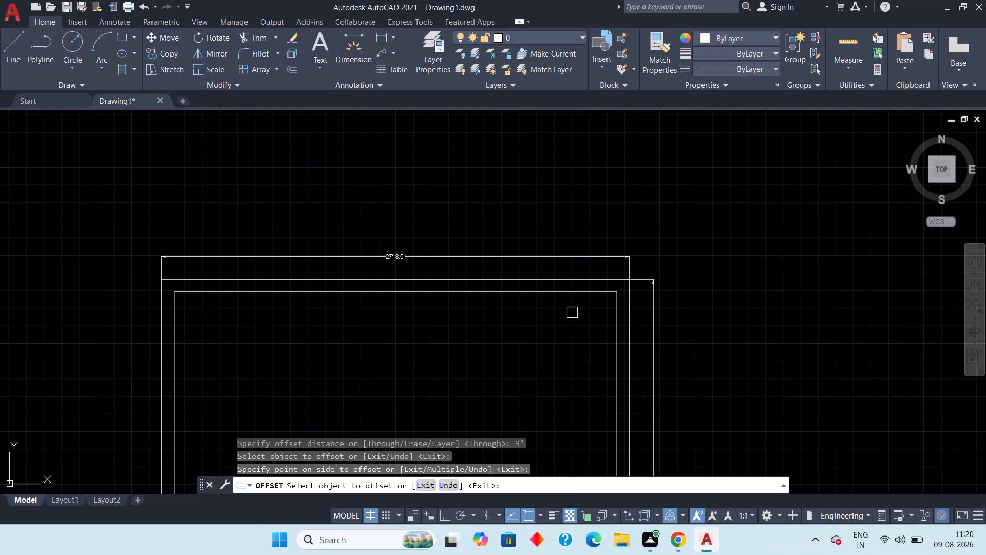
key("Escape")
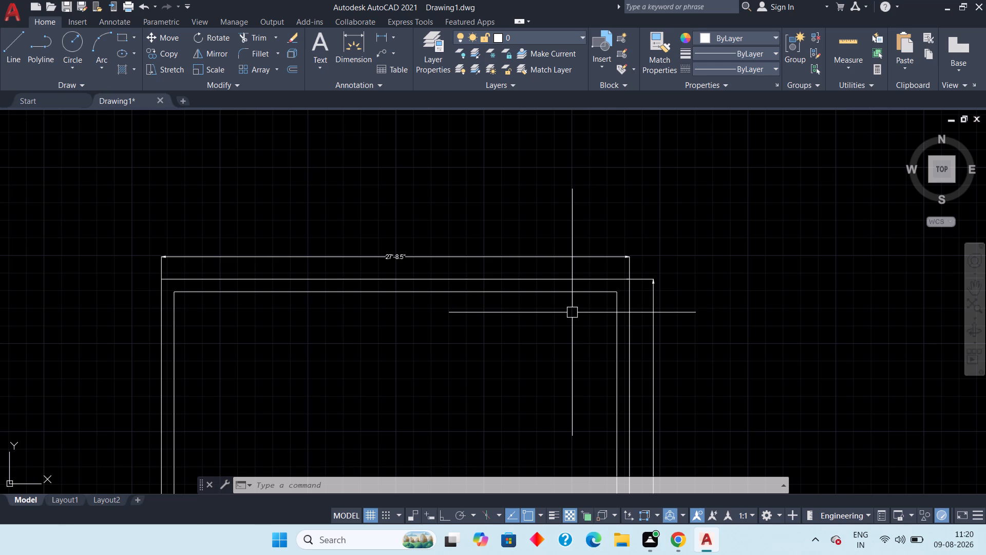
key("Escape")
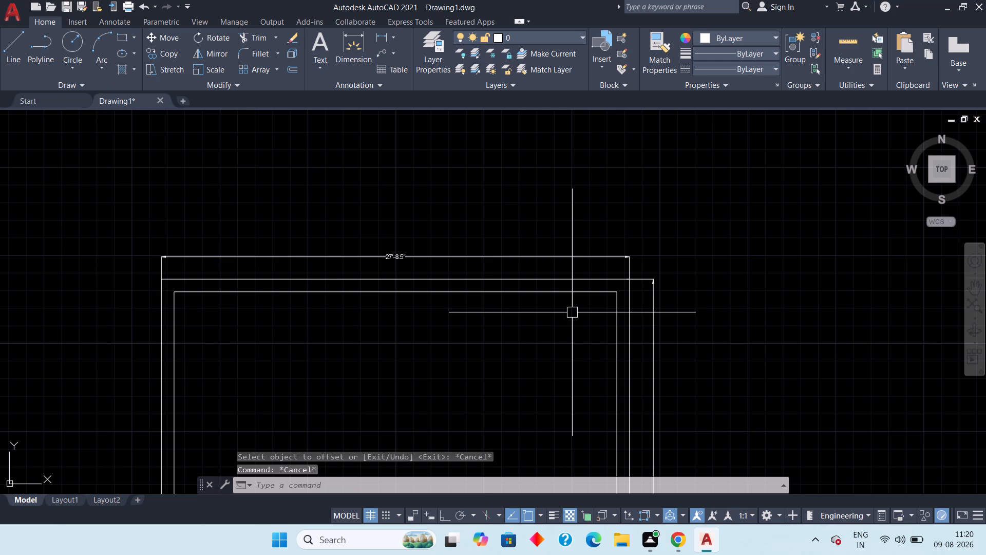
Offset the inner rectangle a further 2'3" inward to make a third rectangle.
key("o")
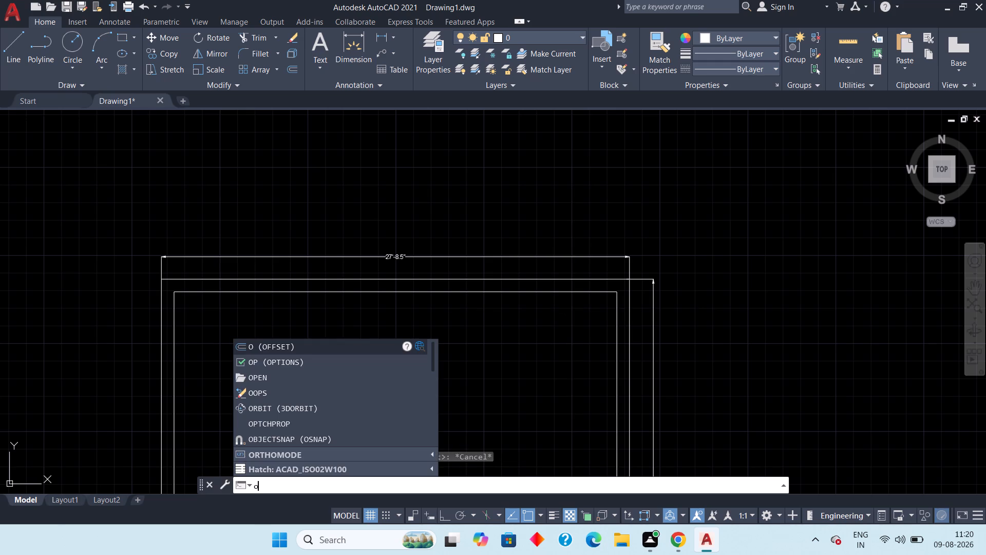
type("ff")
key("space")
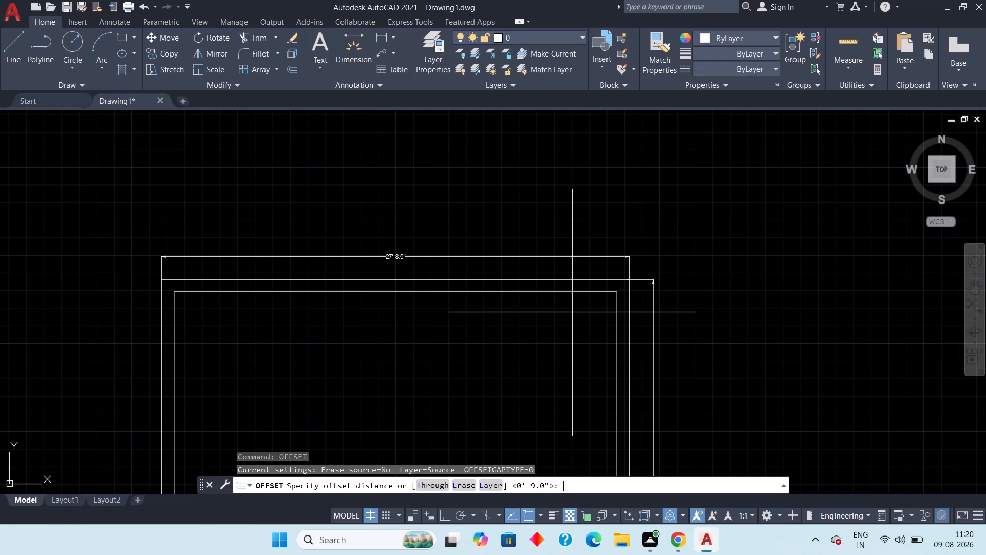
type("2'3")
key("shift+quotedbl")
key("Return")
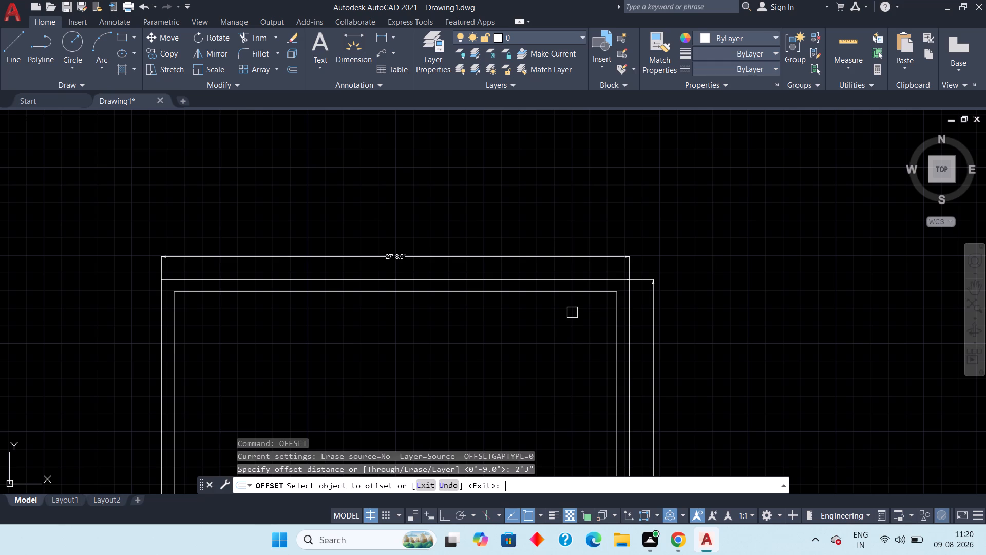
left_click(566, 292)
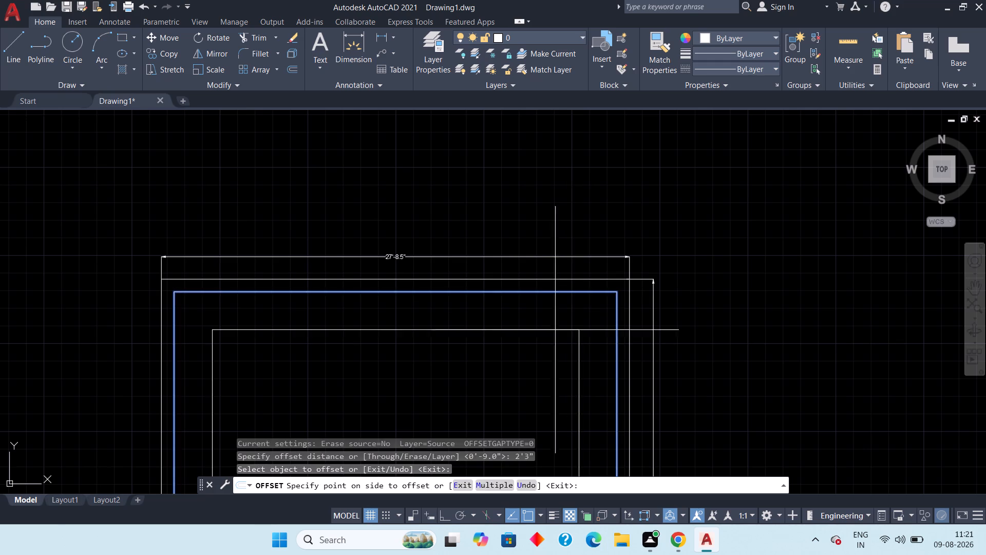
left_click(549, 347)
middle_click_drag(526, 356, 544, 273)
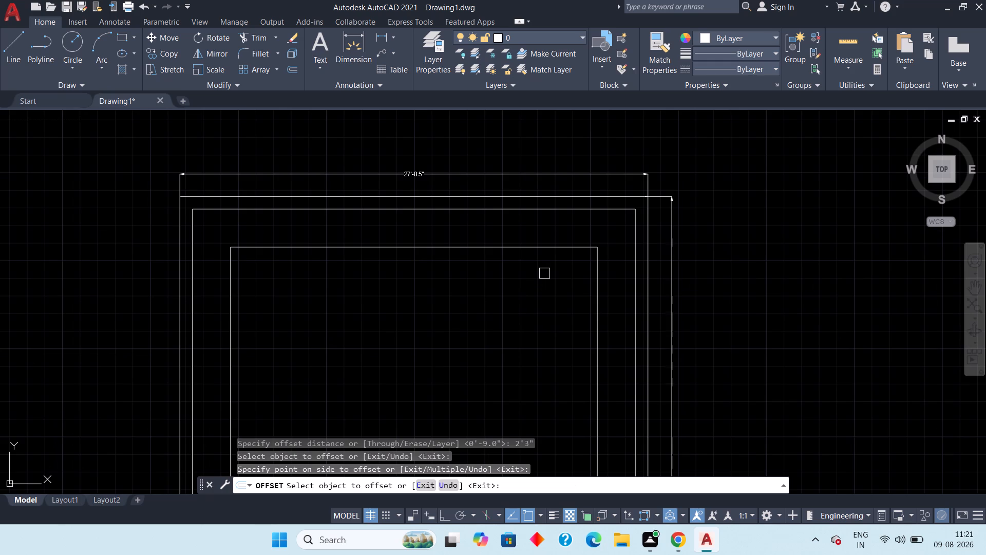
key("Escape")
Offset the third, innermost rectangle 9" inward to make a fourth rectangle.
key("space")
type("9")
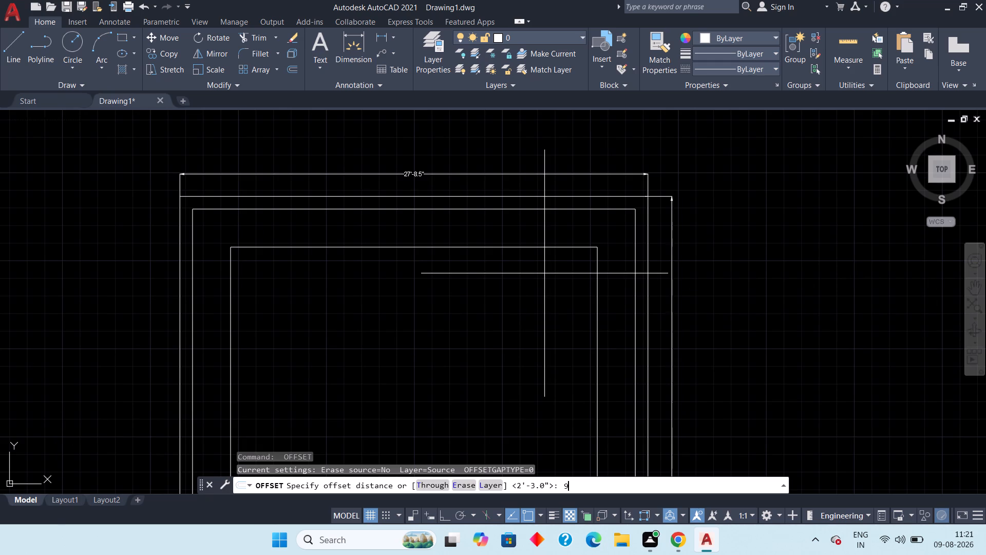
type("\"")
key("space")
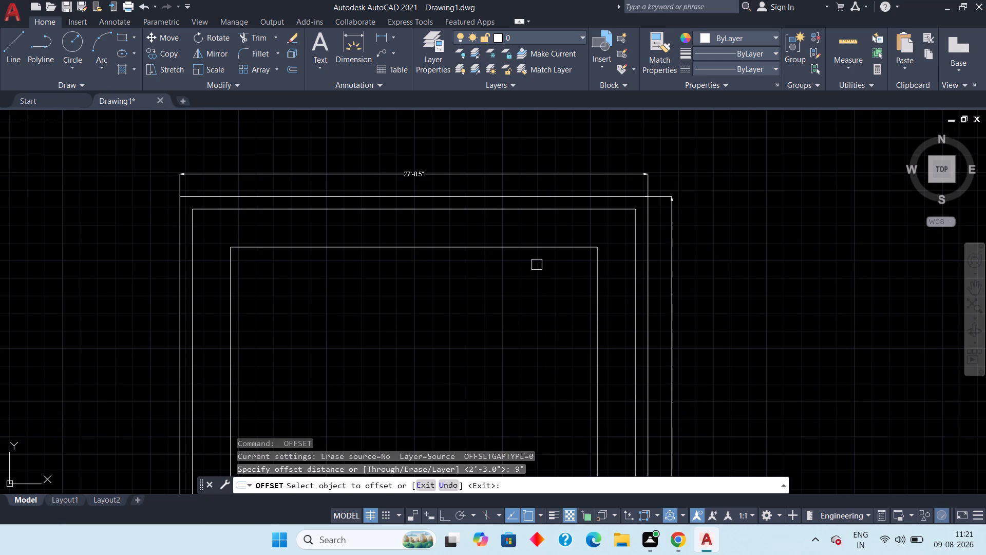
left_click(534, 251)
left_click(529, 286)
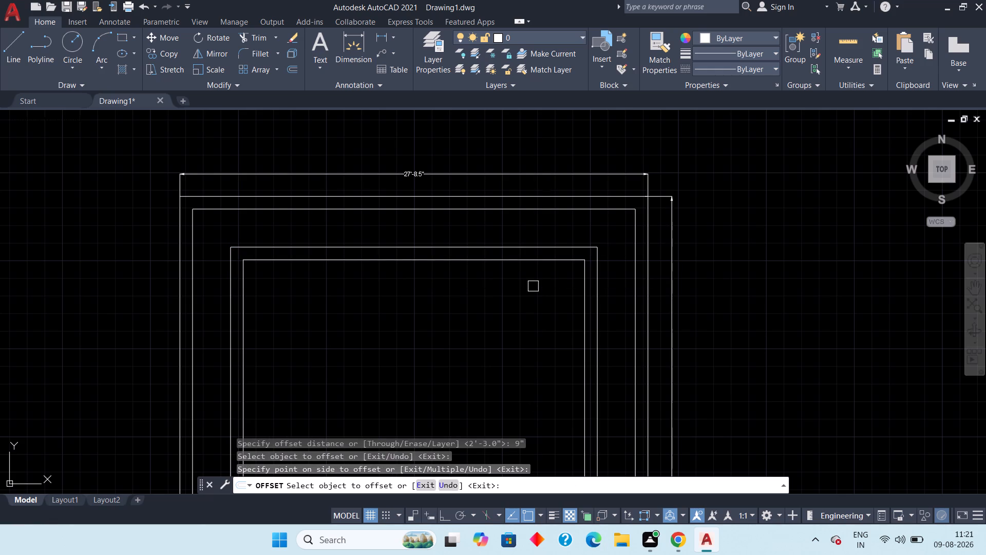
key("Escape")
key("Escape")
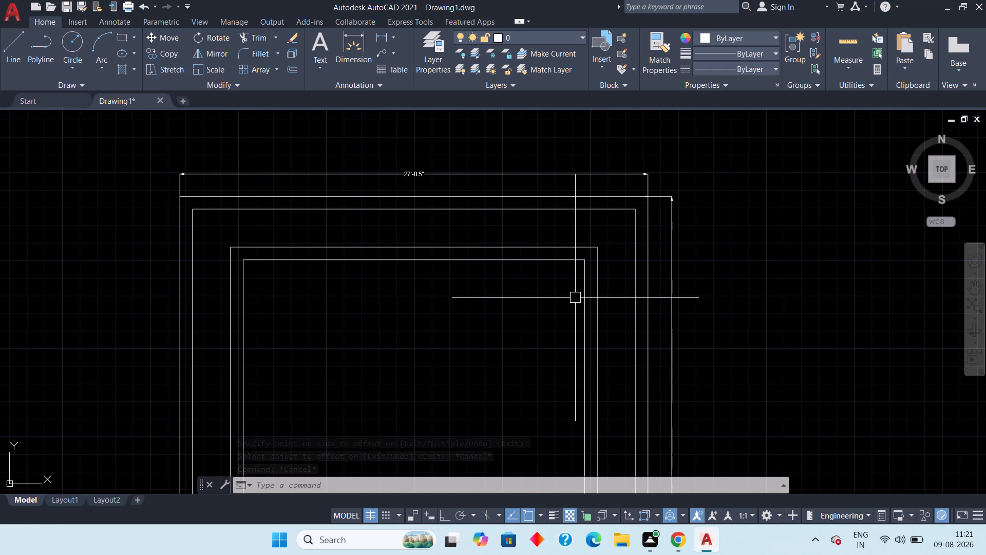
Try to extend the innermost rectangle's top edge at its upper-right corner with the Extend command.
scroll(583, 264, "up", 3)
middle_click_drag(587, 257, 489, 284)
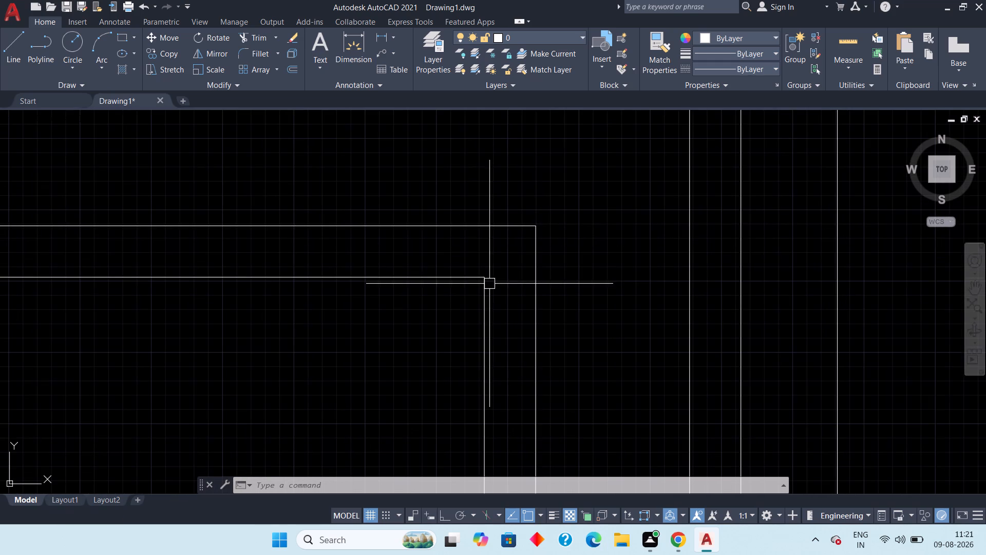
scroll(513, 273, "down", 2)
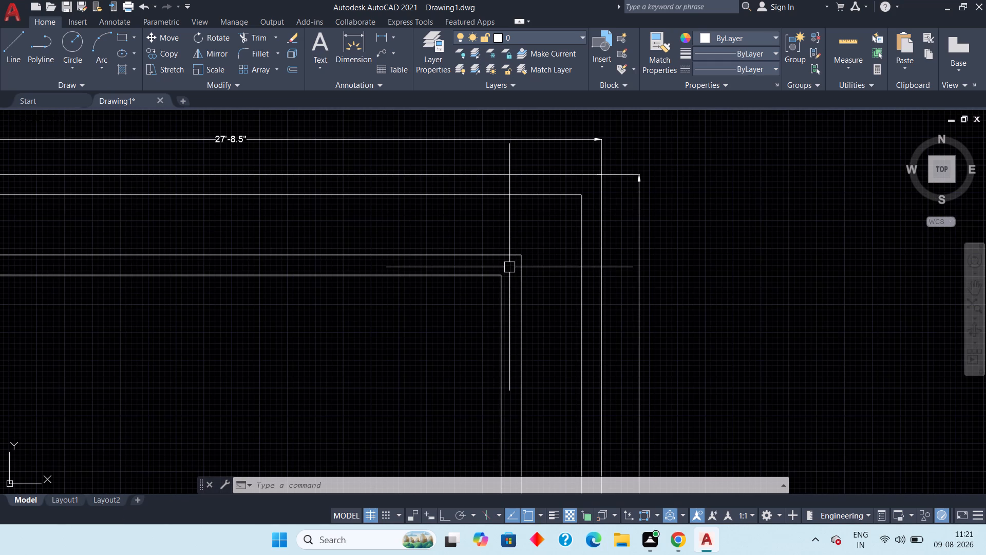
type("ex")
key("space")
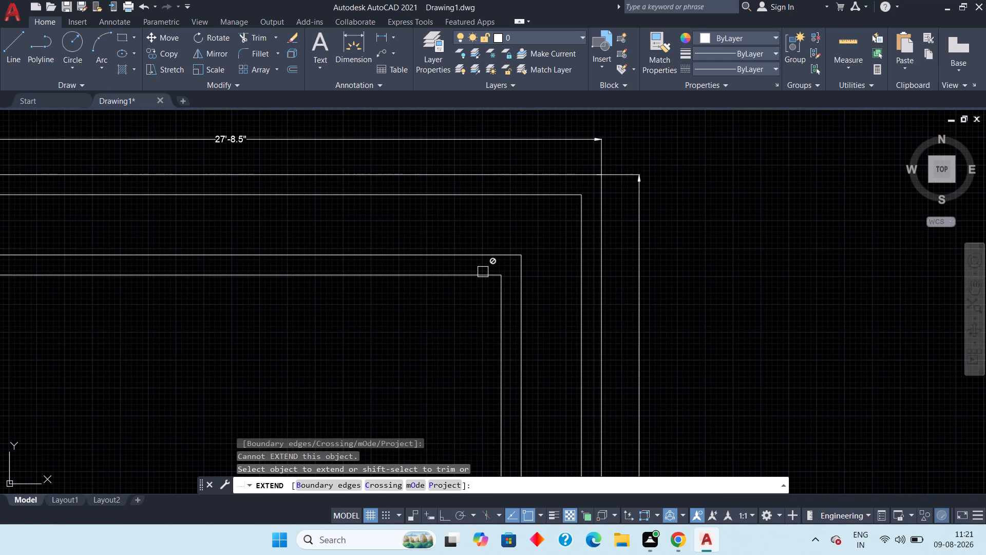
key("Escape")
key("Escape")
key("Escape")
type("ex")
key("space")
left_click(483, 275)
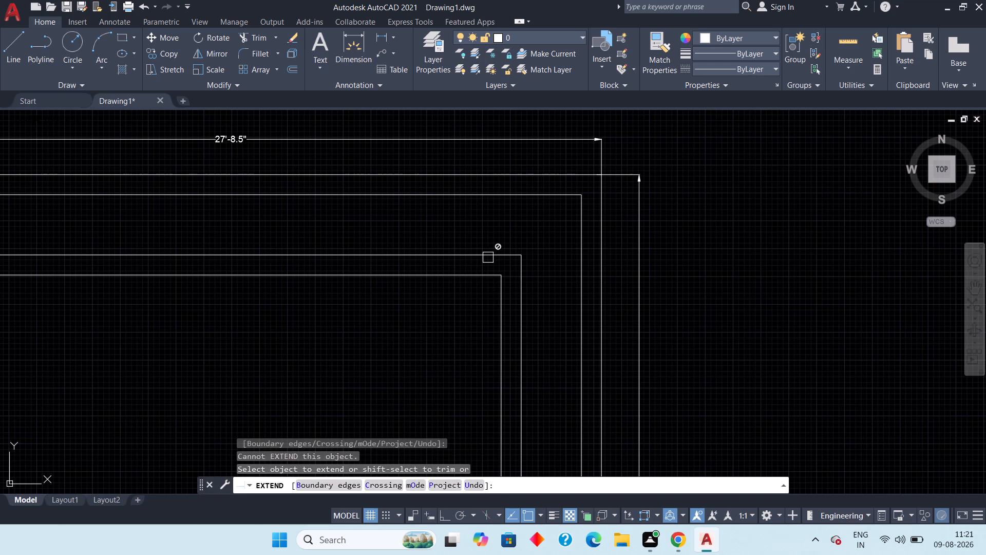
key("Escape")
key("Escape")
Explode the third rectangle from the outside into separate lines.
left_click(482, 257)
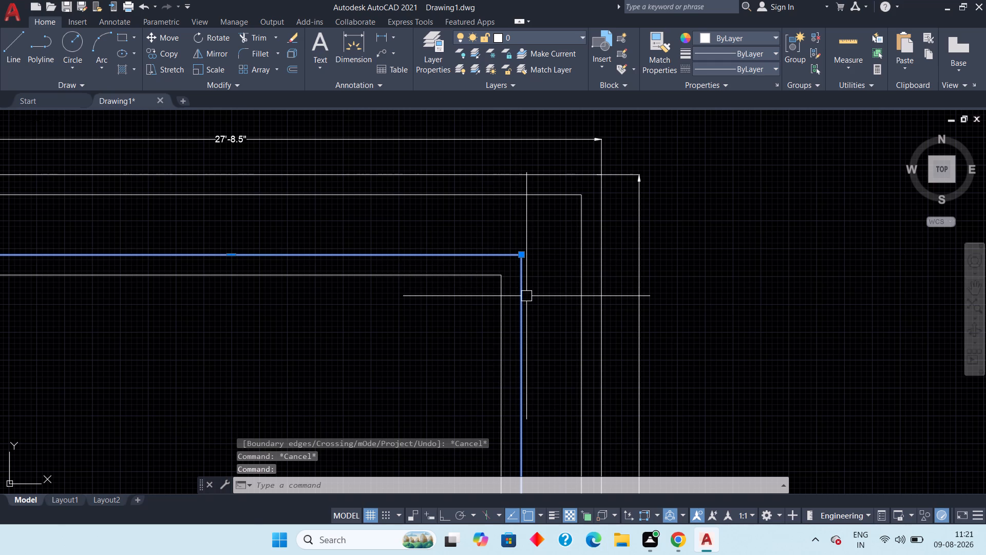
type("ex")
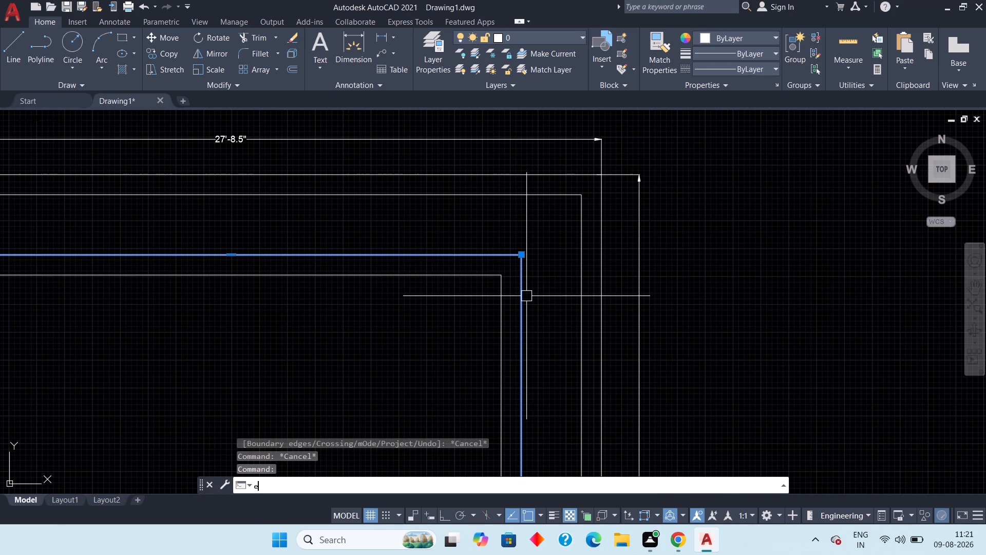
key("p")
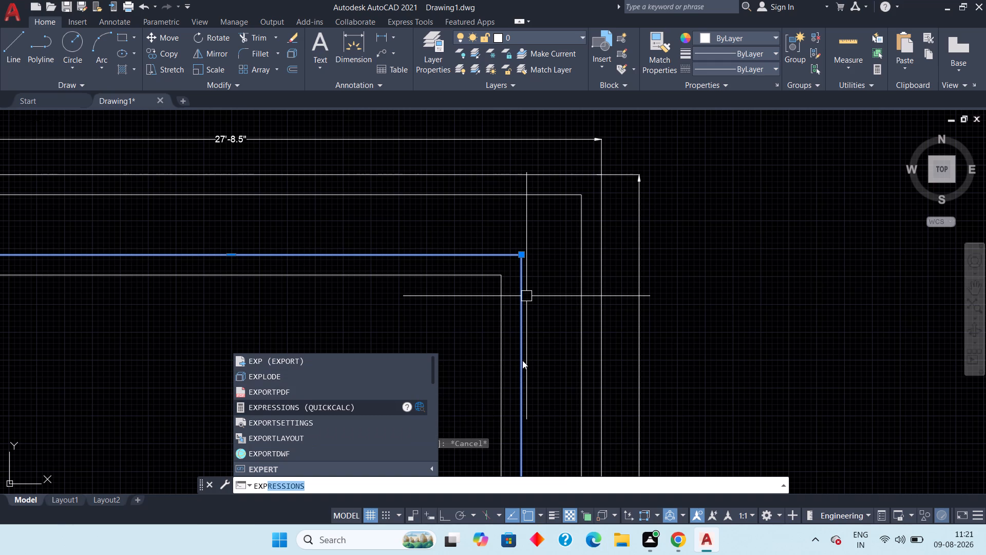
type("loi")
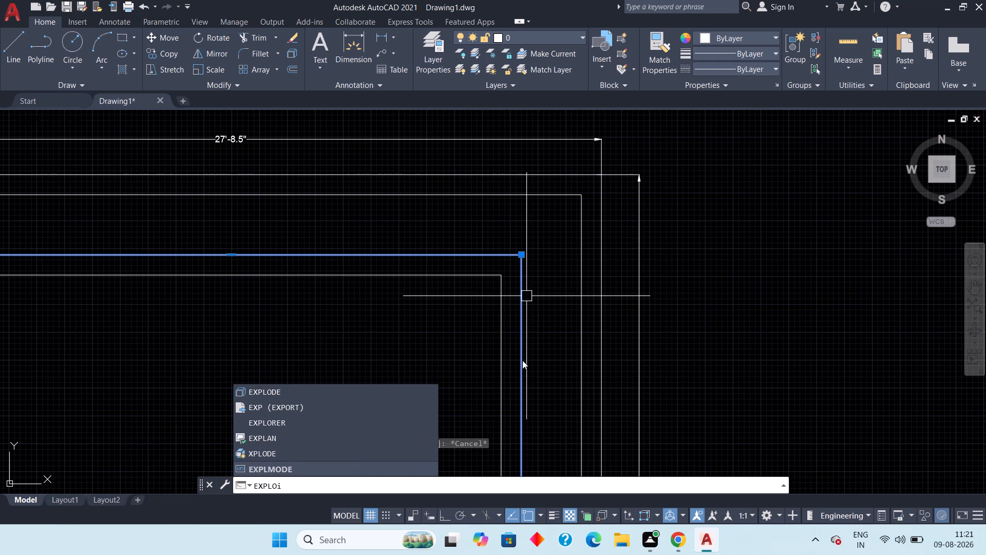
left_click(306, 390)
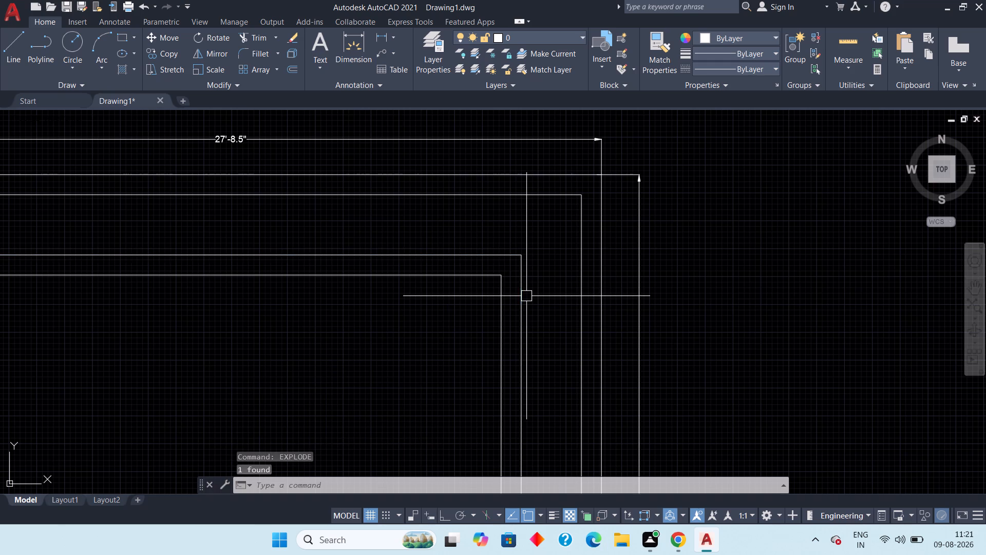
Stretch the right end of the exploded rectangle's top line horizontally to the outer rectangle's right edge.
left_click(403, 257)
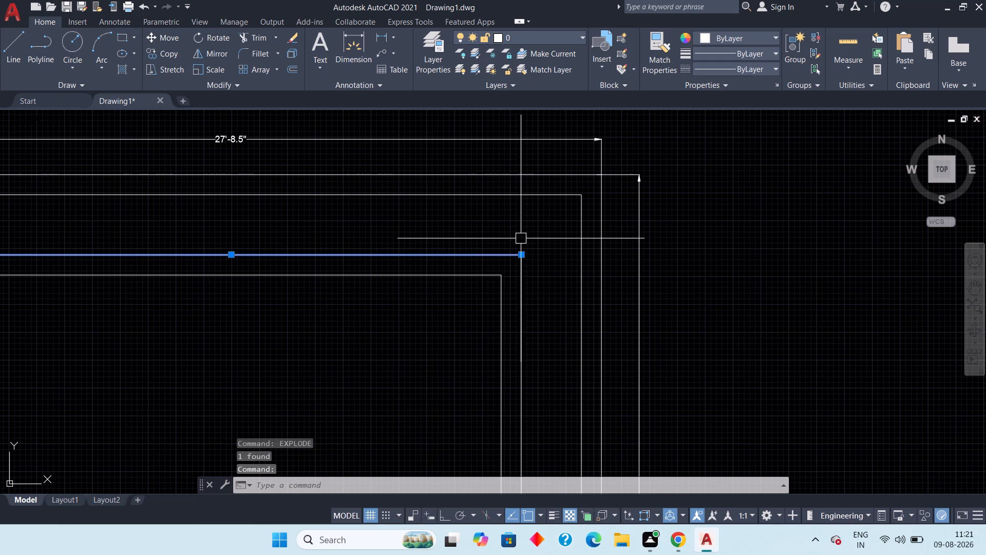
left_click(518, 253)
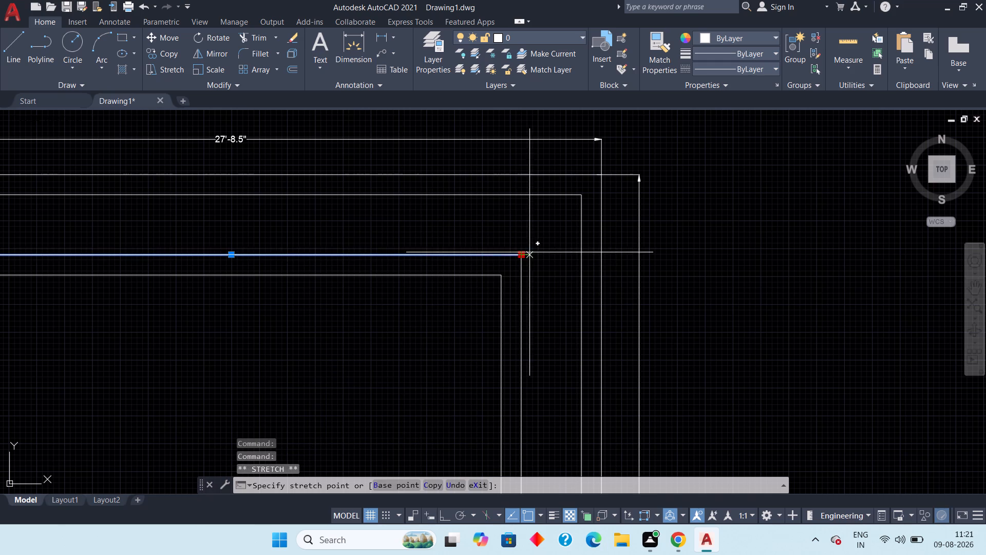
left_click(601, 255)
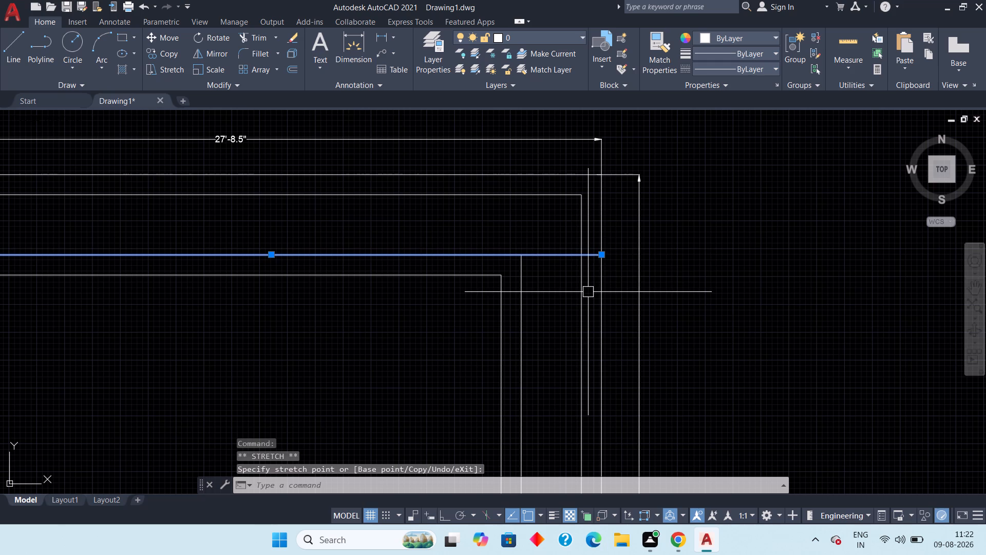
key("Escape")
key("Escape")
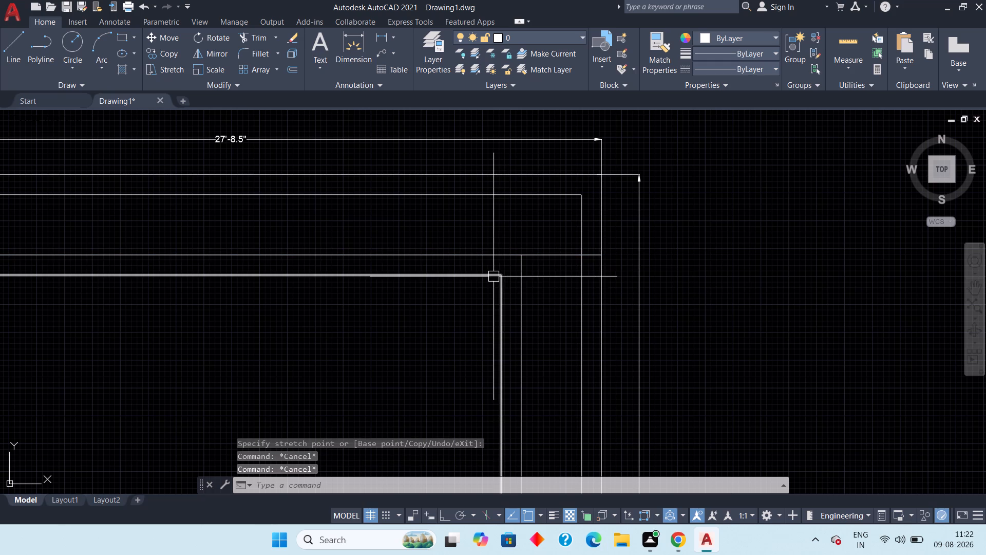
Stretch the innermost rectangle's upper-right vertex horizontally to the outer rectangle's right edge.
left_click(494, 276)
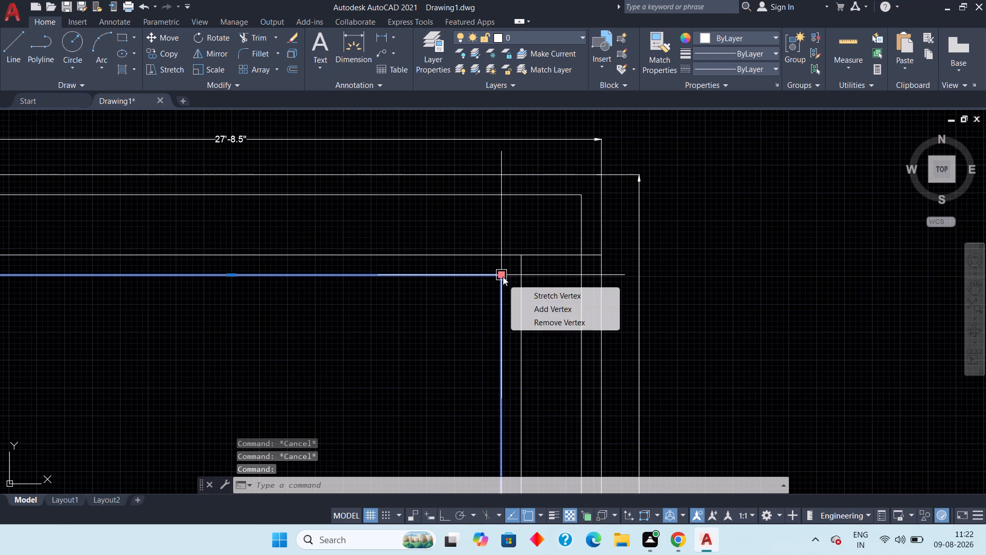
left_click(503, 276)
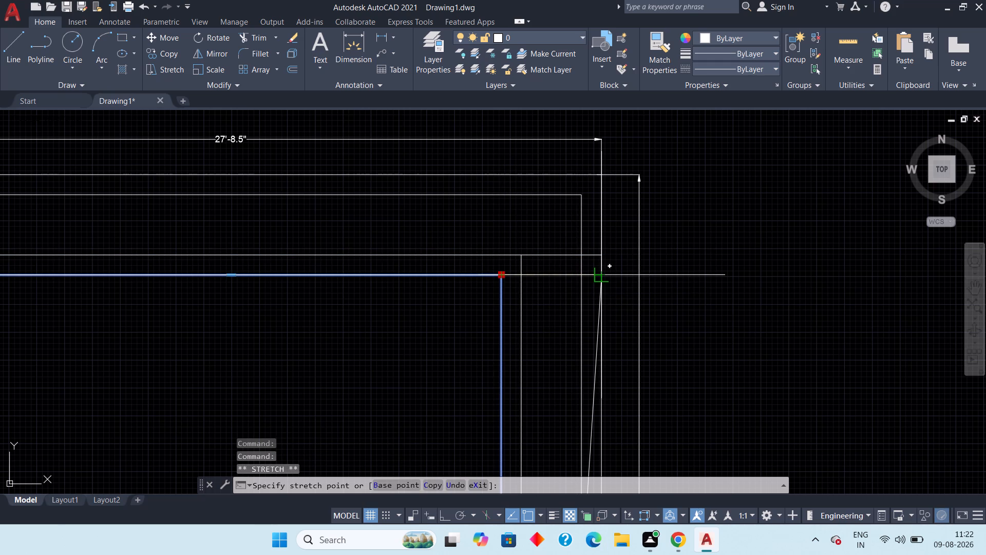
left_click(601, 275)
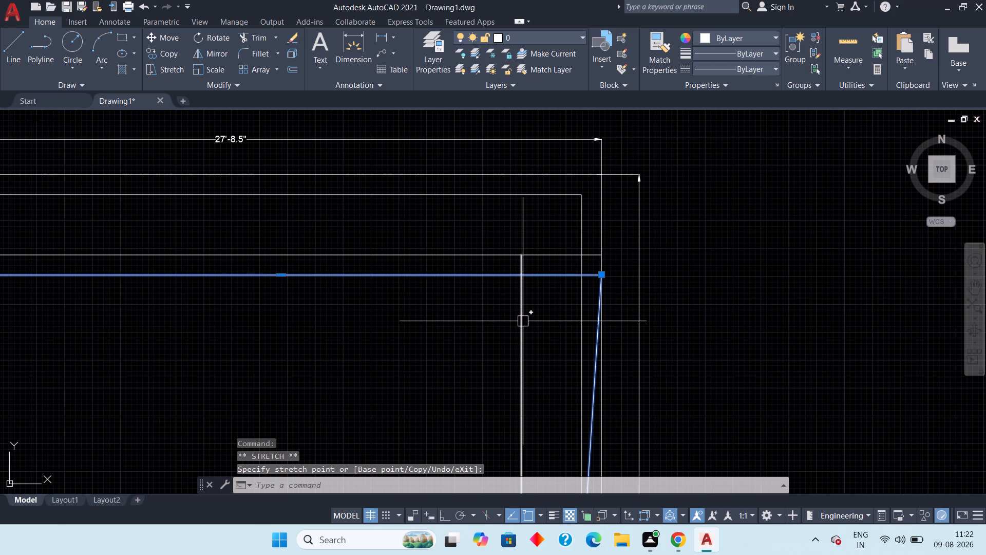
key("Escape")
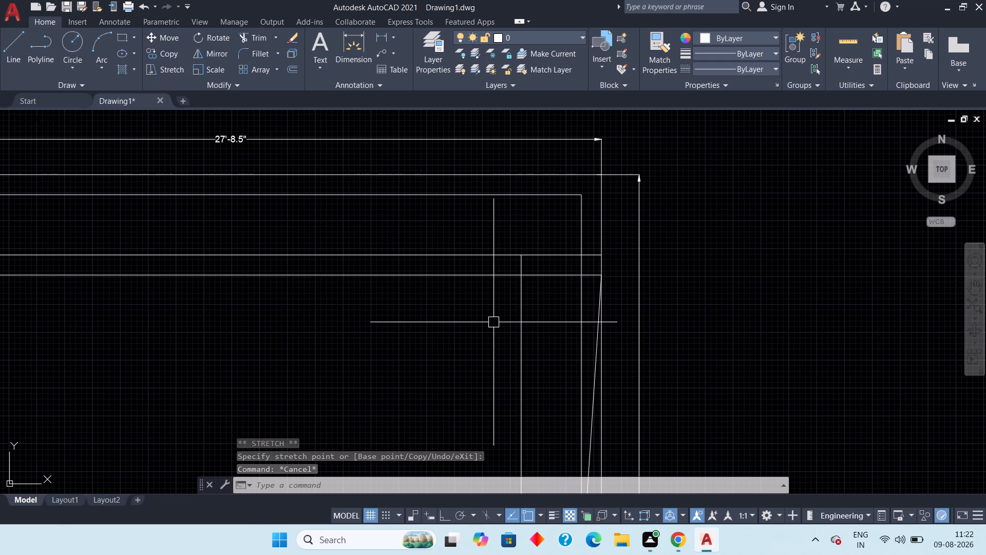
Trim the upper-right wall junction, removing the vertical pieces between the two inner top lines and both stubs beyond the second rectangle's right edge.
type("tr")
key("space")
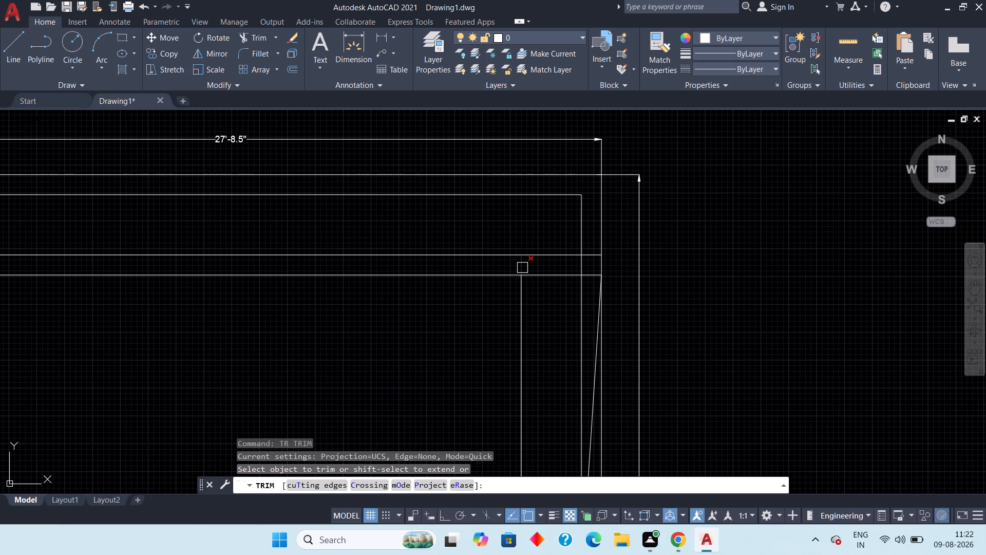
left_click(522, 268)
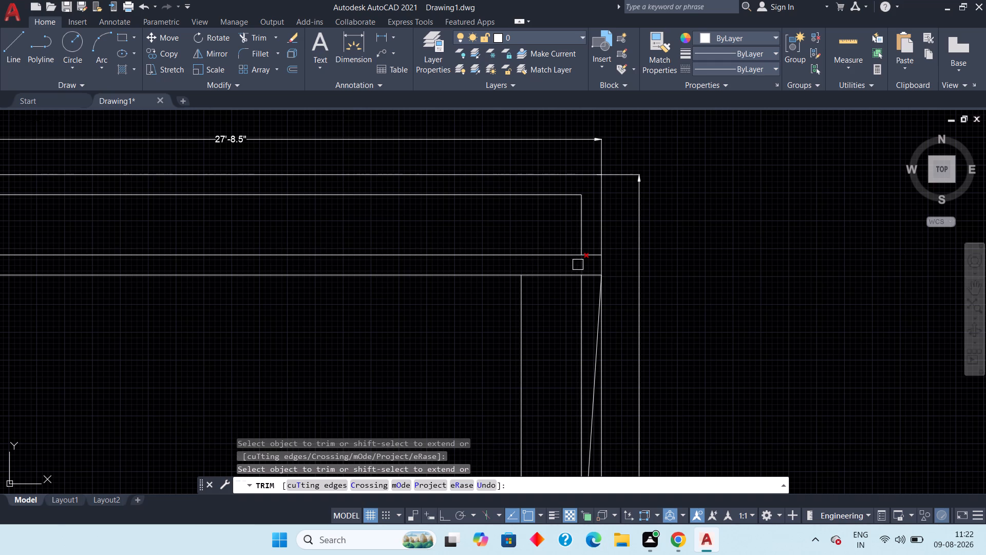
left_click(578, 265)
left_click(591, 255)
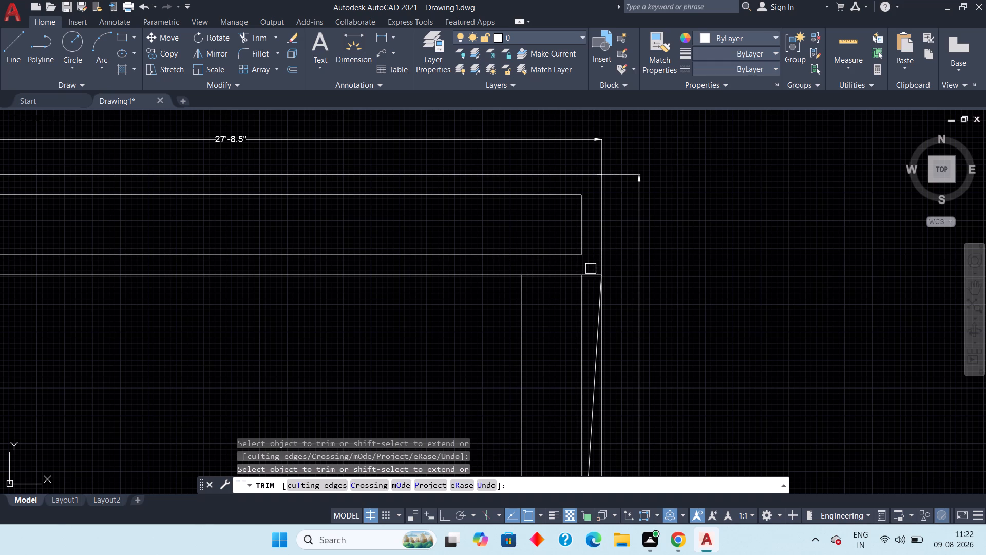
left_click(592, 276)
Trim away the right sides of the two inner rectangles, both the vertical line and the slanted edge, over their full height.
scroll(593, 274, "down", 2)
middle_click_drag(592, 337, 555, 143)
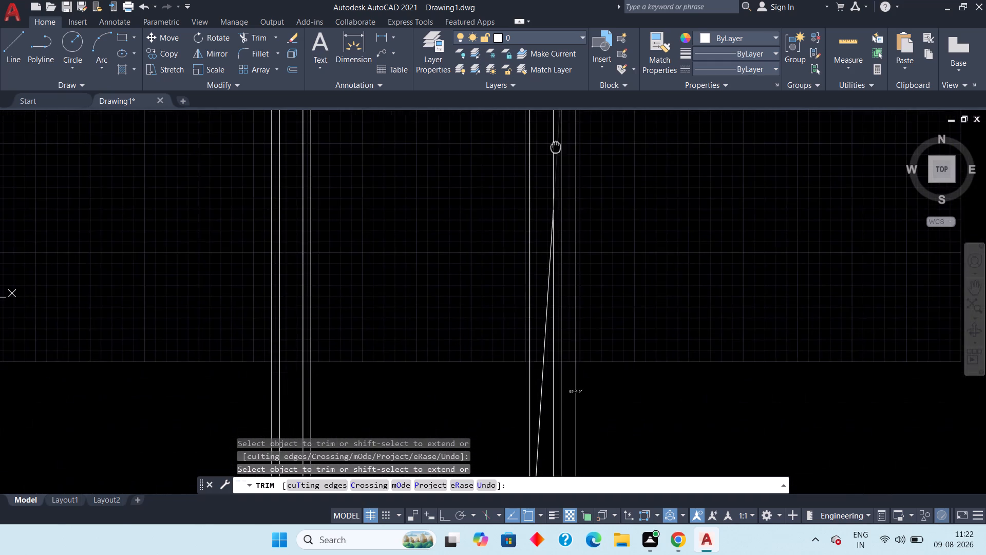
middle_click_drag(555, 143, 549, 117)
scroll(494, 366, "down", 4)
middle_click_drag(475, 363, 481, 294)
scroll(496, 366, "up", 2)
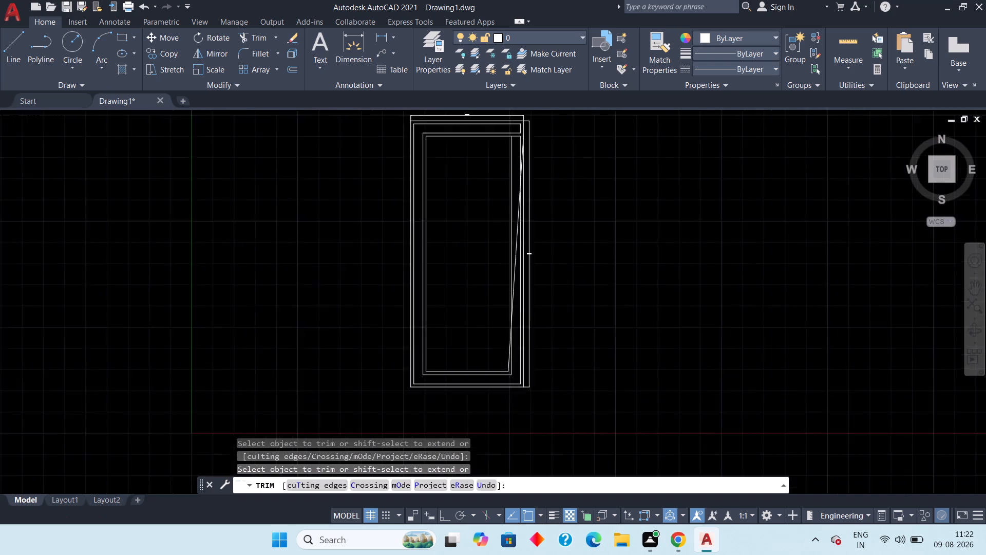
scroll(496, 366, "up", 3)
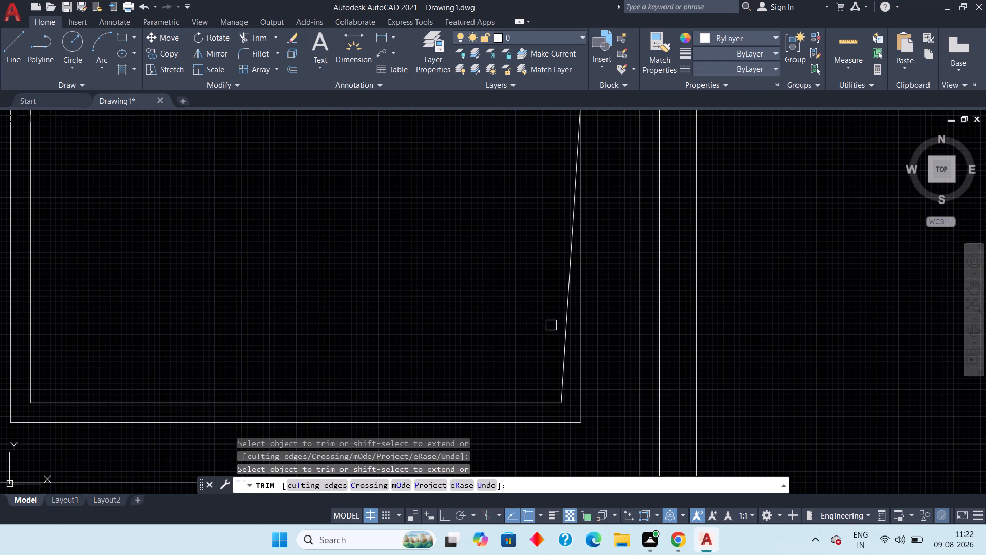
left_click(565, 325)
left_click(578, 327)
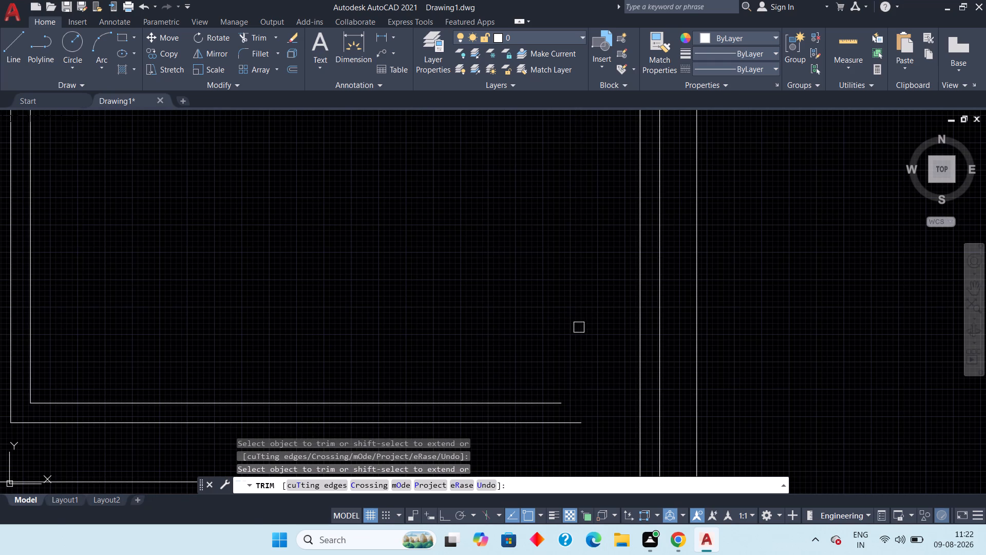
scroll(571, 313, "down", 3)
middle_click_drag(549, 266, 518, 390)
left_click(539, 369)
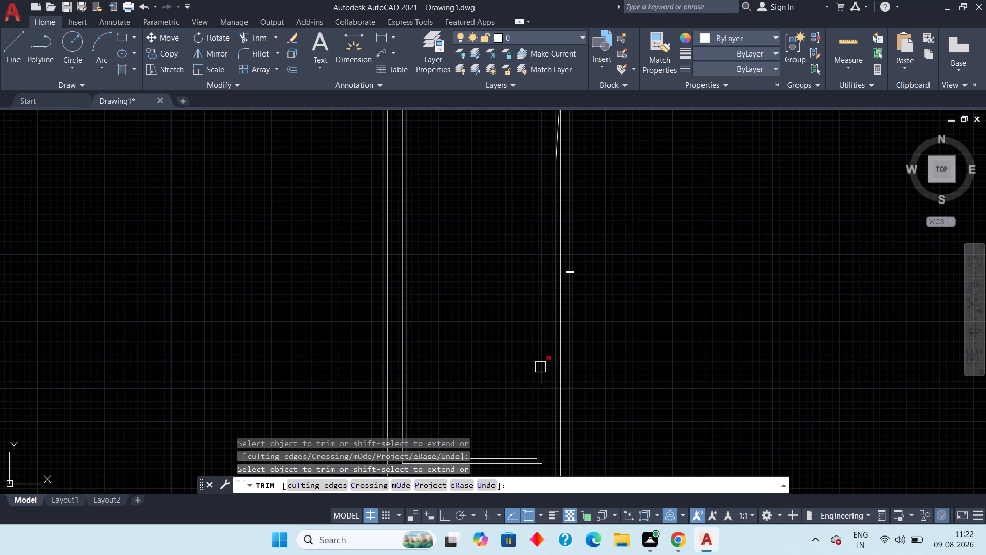
left_click(540, 367)
middle_click_drag(519, 314, 513, 443)
scroll(525, 253, "up", 3)
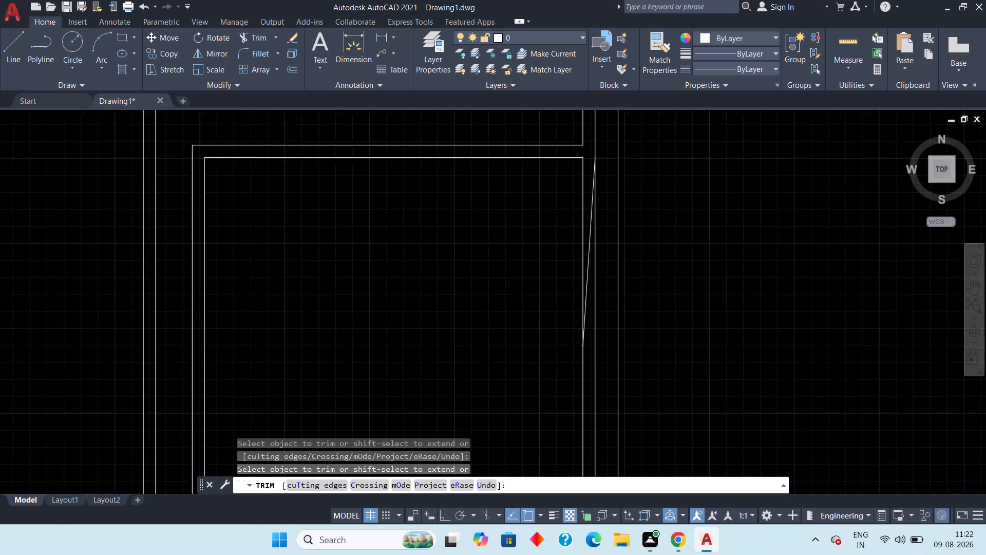
middle_click_drag(562, 256, 511, 280)
left_click(574, 257)
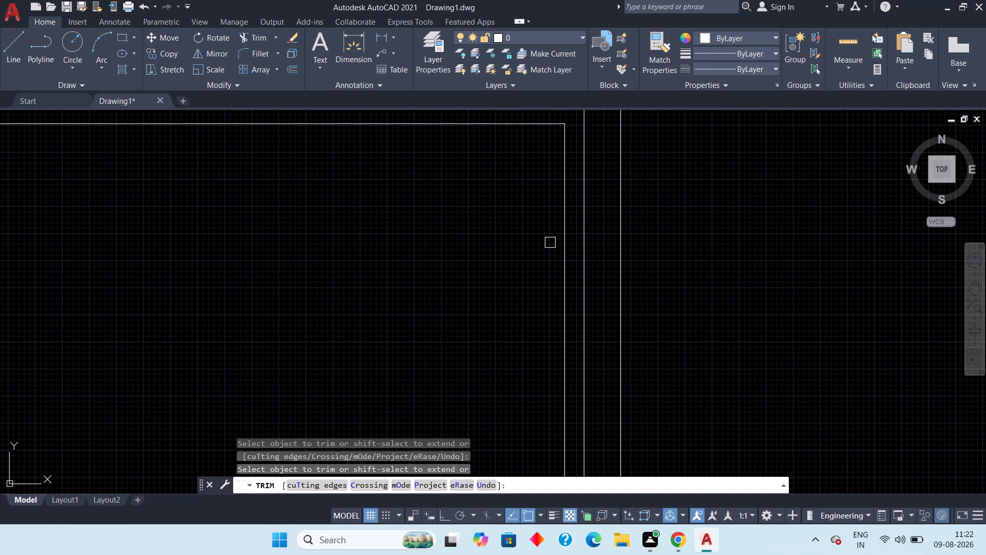
Stretch the right ends of the two inner rectangles' bottom lines horizontally to the outer rectangle's right edge.
middle_click_drag(526, 239, 510, 294)
scroll(510, 294, "down", 1)
middle_click_drag(506, 350, 501, 286)
scroll(501, 286, "down", 2)
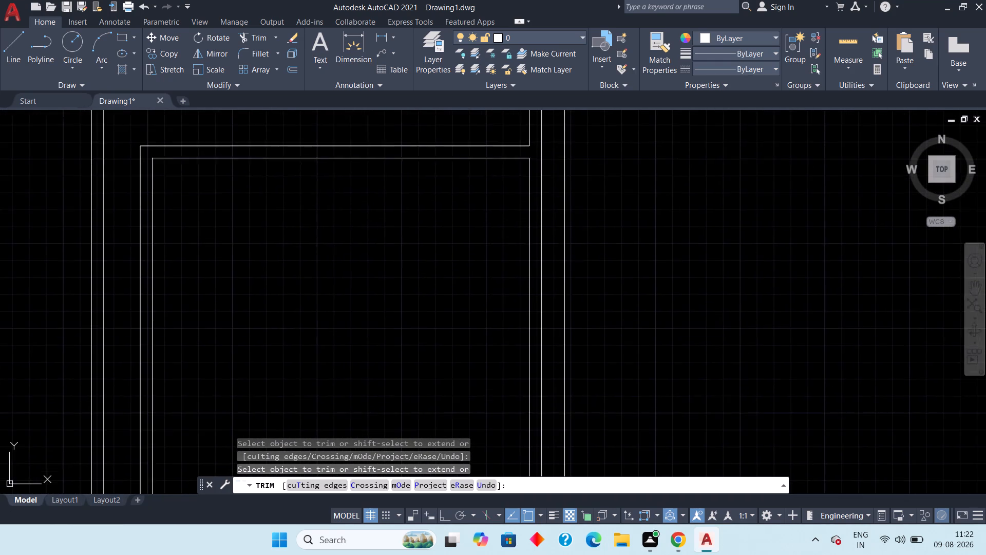
middle_click_drag(487, 366, 482, 213)
scroll(490, 357, "down", 1)
middle_click_drag(486, 387, 485, 233)
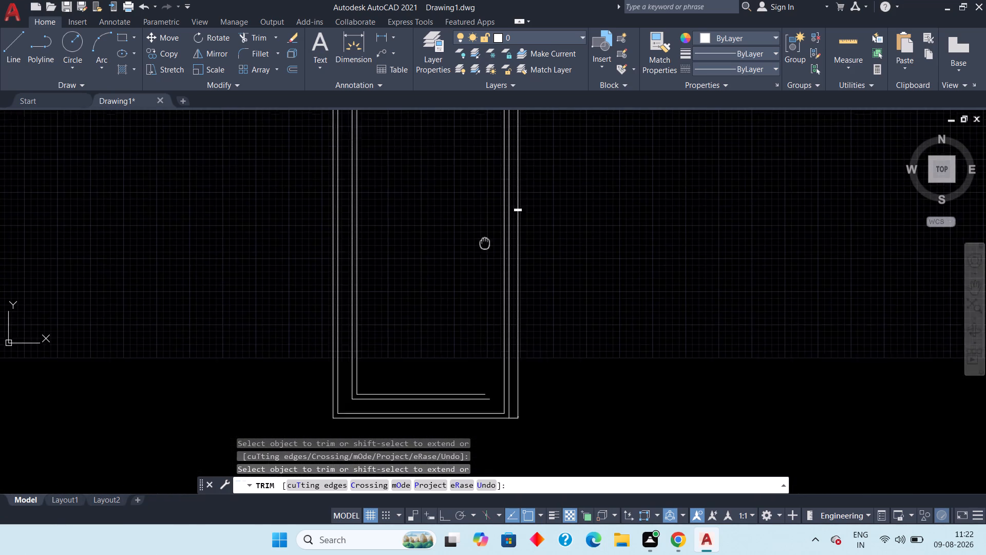
middle_click_drag(485, 233, 485, 194)
scroll(484, 354, "up", 3)
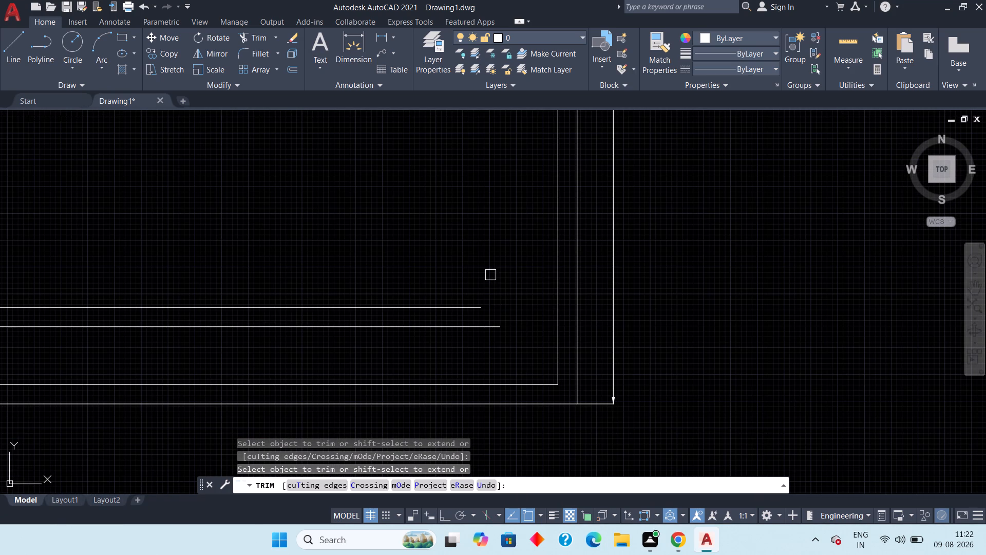
key("Escape")
key("Escape")
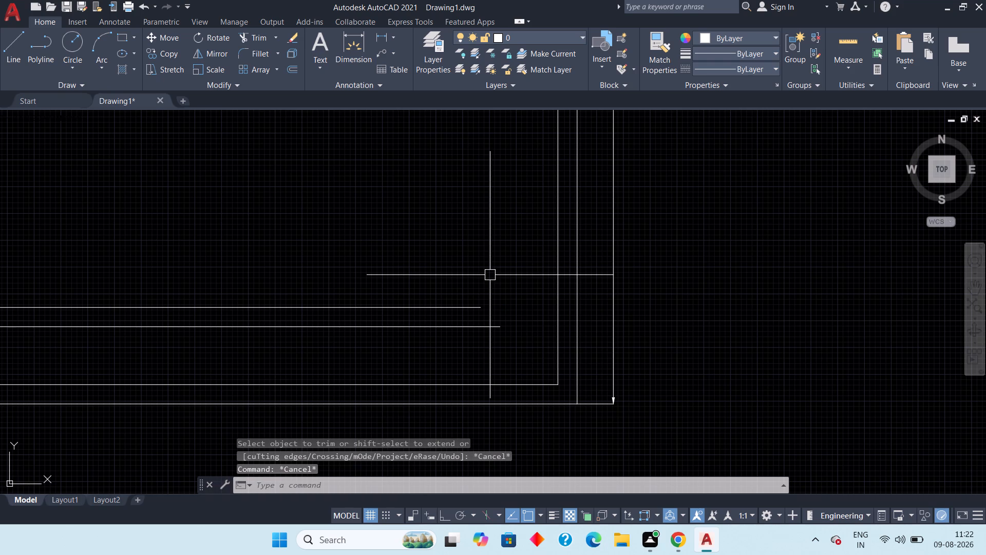
left_click(470, 309)
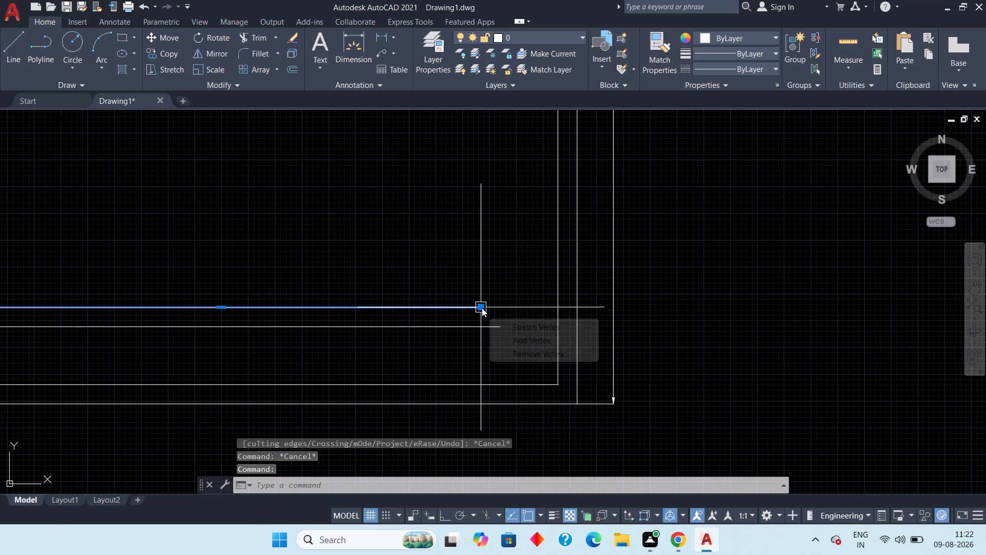
left_click(482, 308)
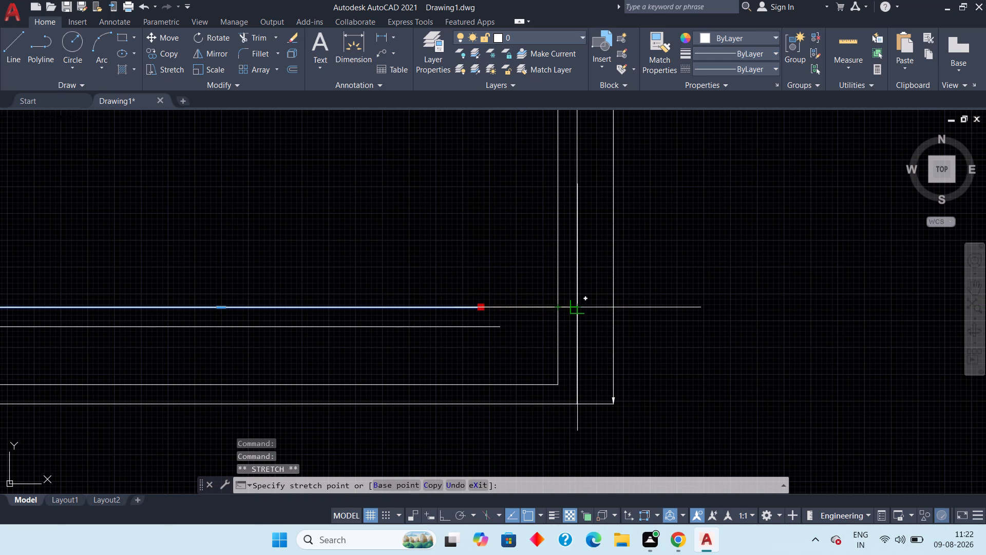
left_click(575, 306)
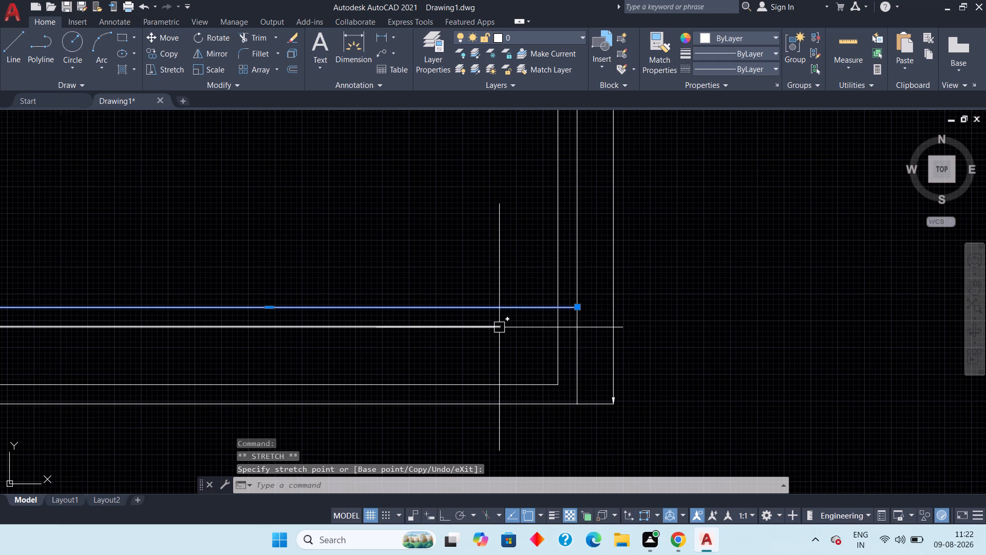
left_click(499, 327)
left_click(499, 327)
left_click(576, 323)
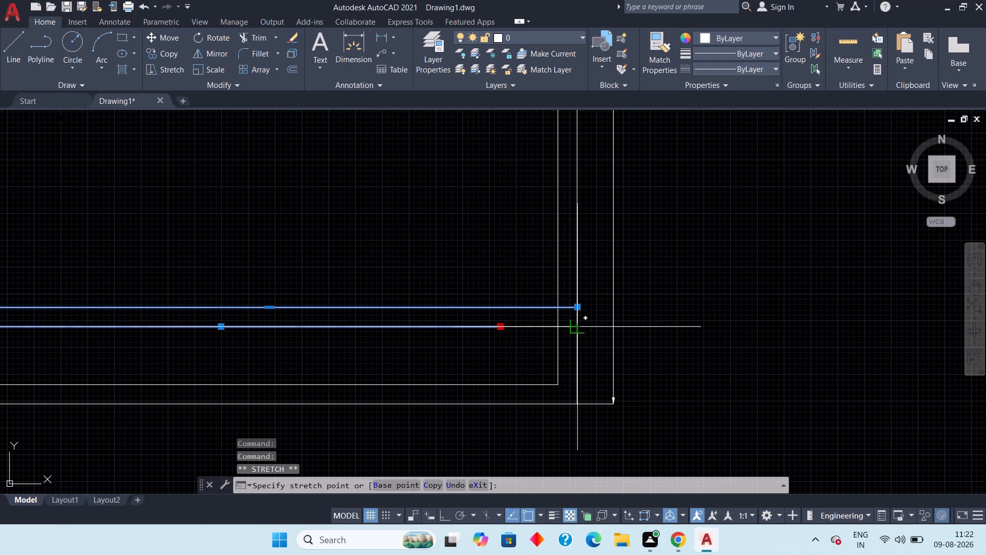
key("Escape")
key("Escape")
key("Escape")
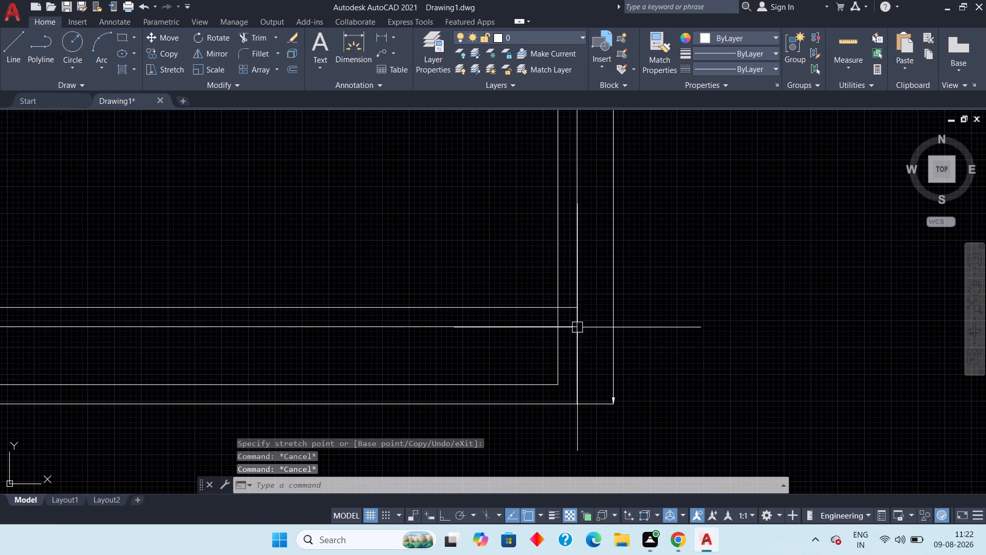
Trim the lower-right wall junction, removing both line stubs beyond the second rectangle's right edge and that edge's piece between the two lines.
key("space")
scroll(577, 325, "up", 2)
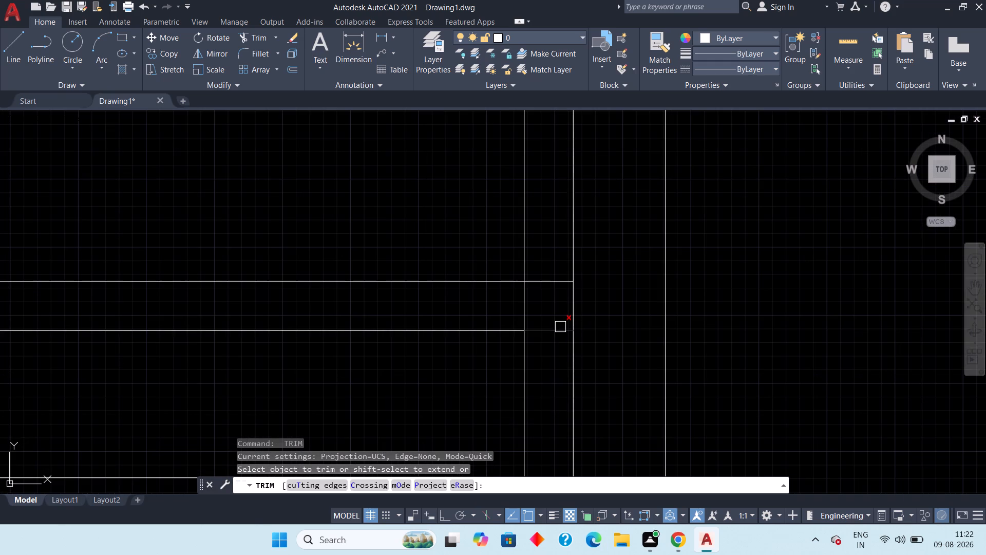
left_click(557, 338)
left_click(553, 265)
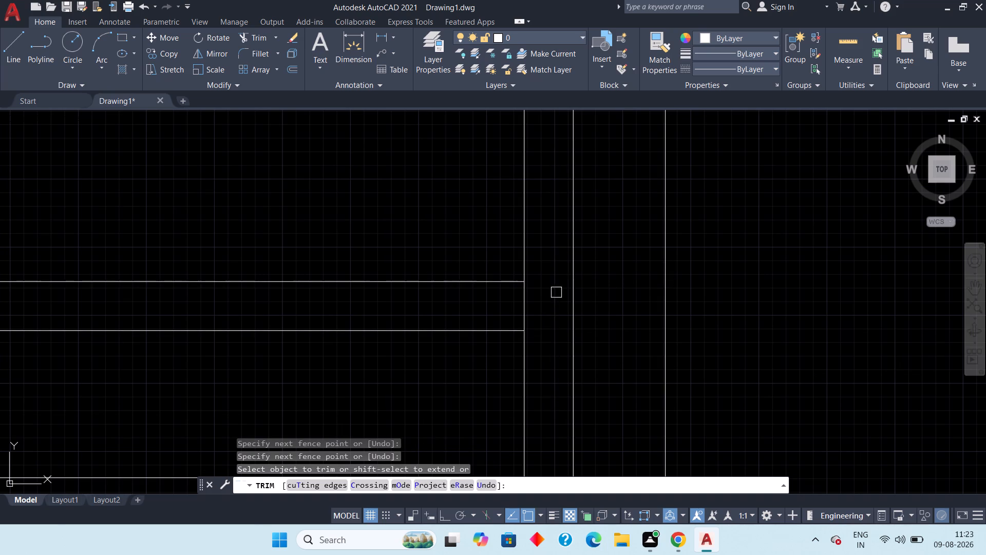
left_click(519, 307)
Remove the overall 27'8.5" width and 65'4.5" height dimensions from the plan.
scroll(484, 303, "down", 4)
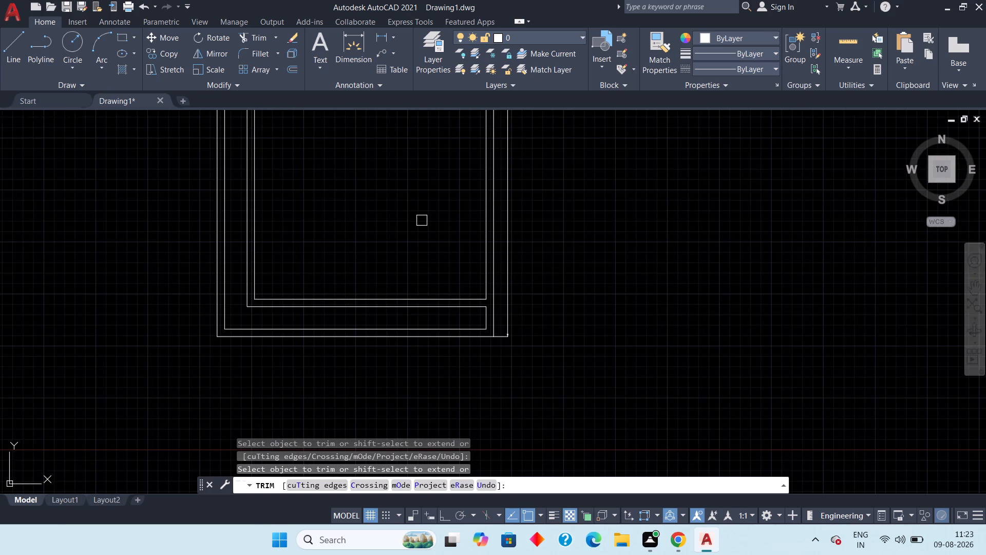
middle_click_drag(423, 225, 470, 317)
scroll(472, 319, "down", 4)
middle_click_drag(442, 267, 443, 313)
scroll(467, 236, "up", 1)
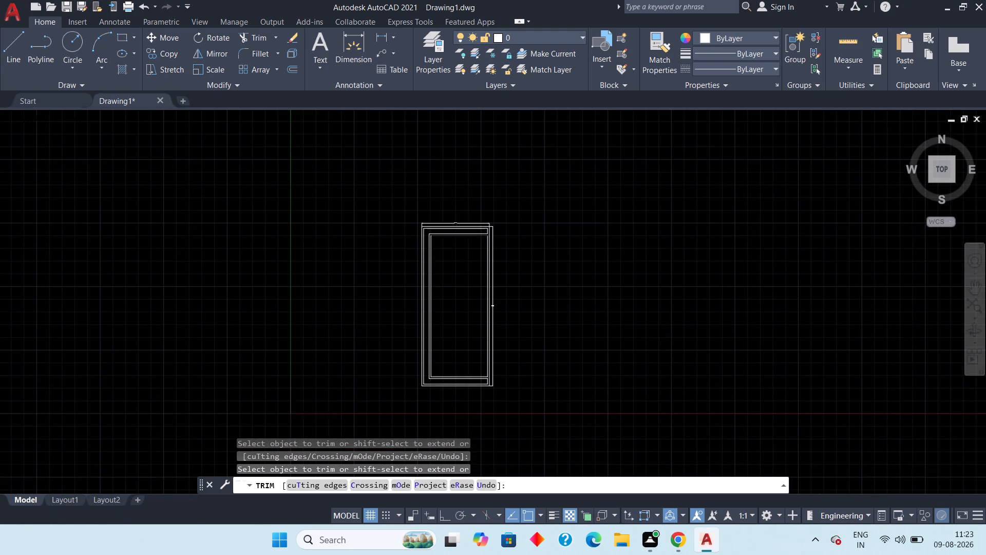
scroll(467, 236, "up", 2)
left_click(563, 269)
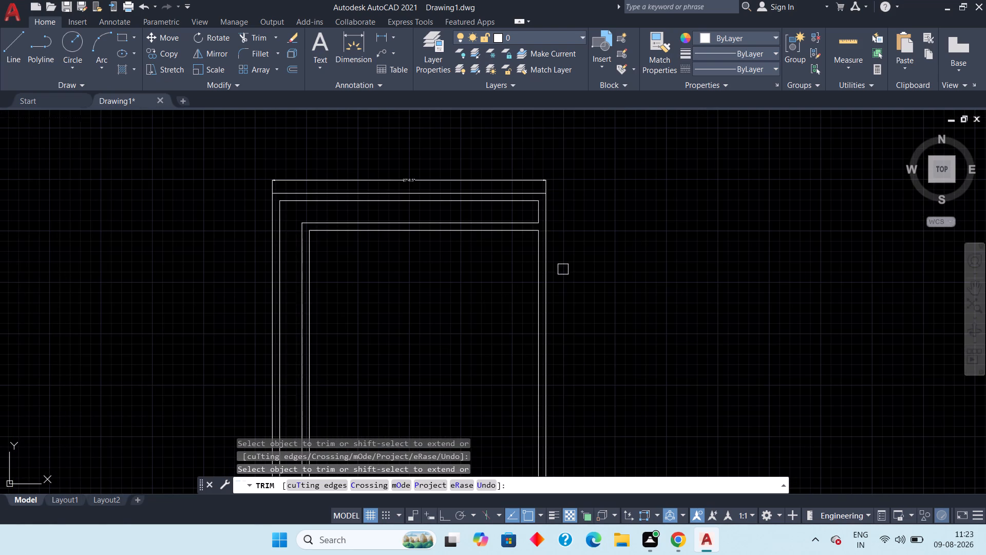
left_click(543, 179)
scroll(570, 179, "up", 2)
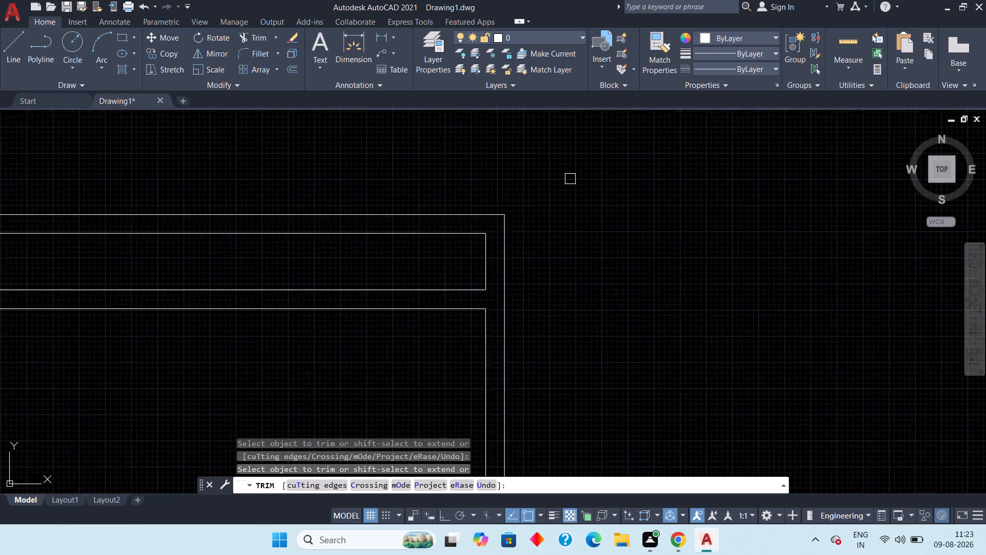
scroll(570, 179, "up", 1)
scroll(570, 179, "down", 3)
middle_click_drag(598, 268, 580, 176)
scroll(580, 176, "down", 3)
scroll(635, 284, "up", 1)
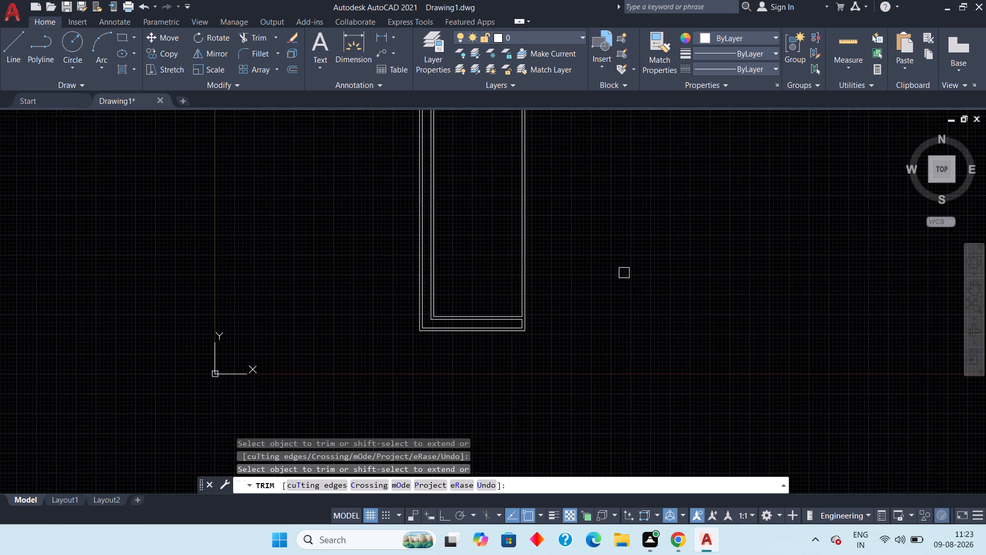
middle_click_drag(623, 273, 710, 340)
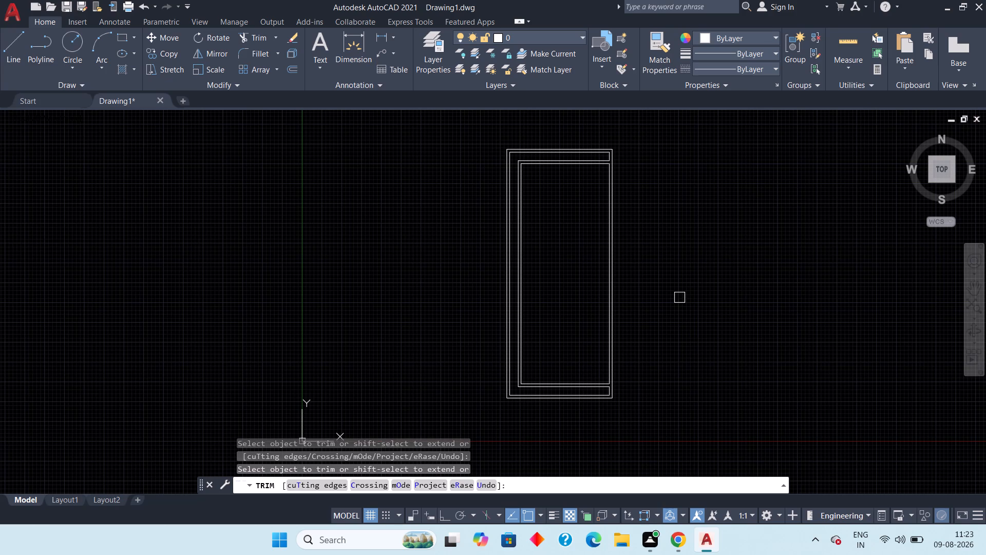
key("Escape")
key("Escape")
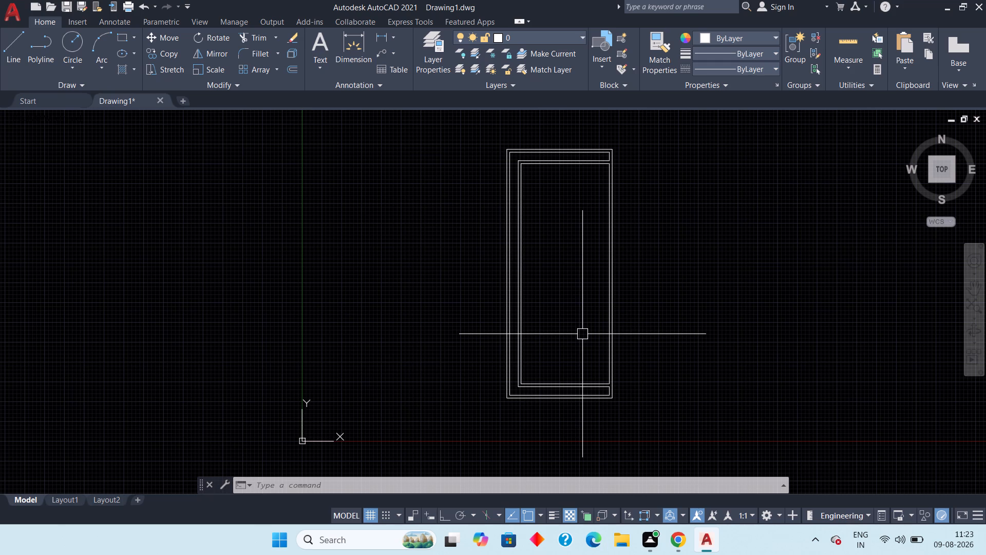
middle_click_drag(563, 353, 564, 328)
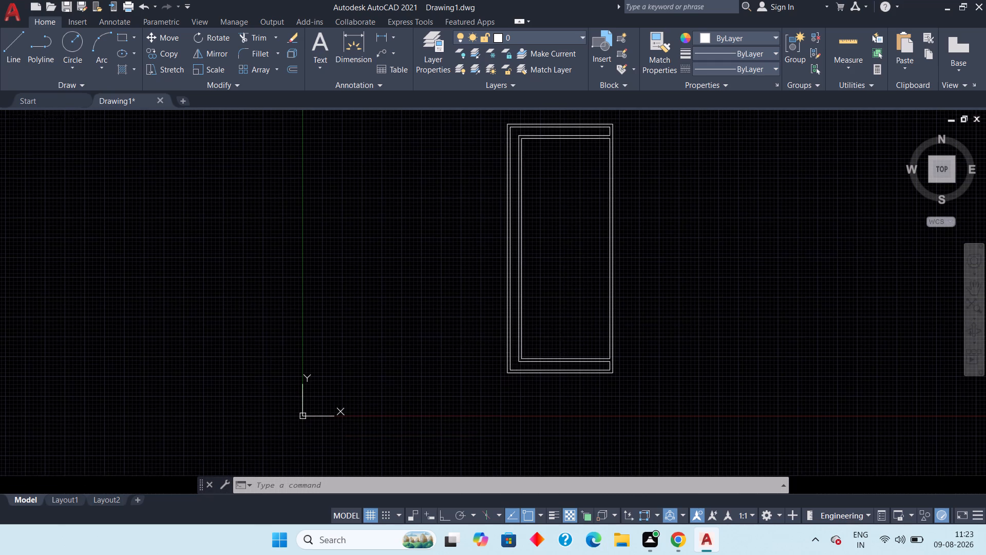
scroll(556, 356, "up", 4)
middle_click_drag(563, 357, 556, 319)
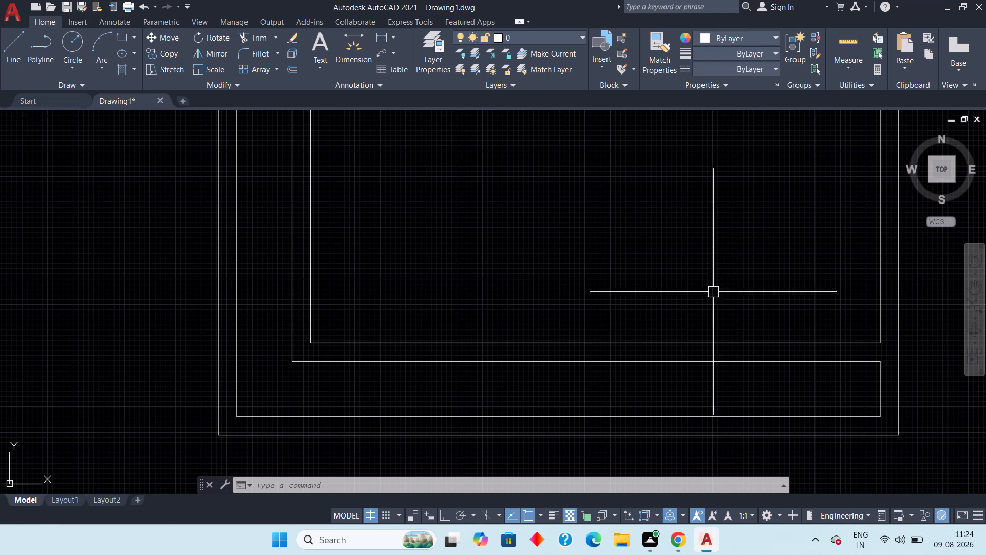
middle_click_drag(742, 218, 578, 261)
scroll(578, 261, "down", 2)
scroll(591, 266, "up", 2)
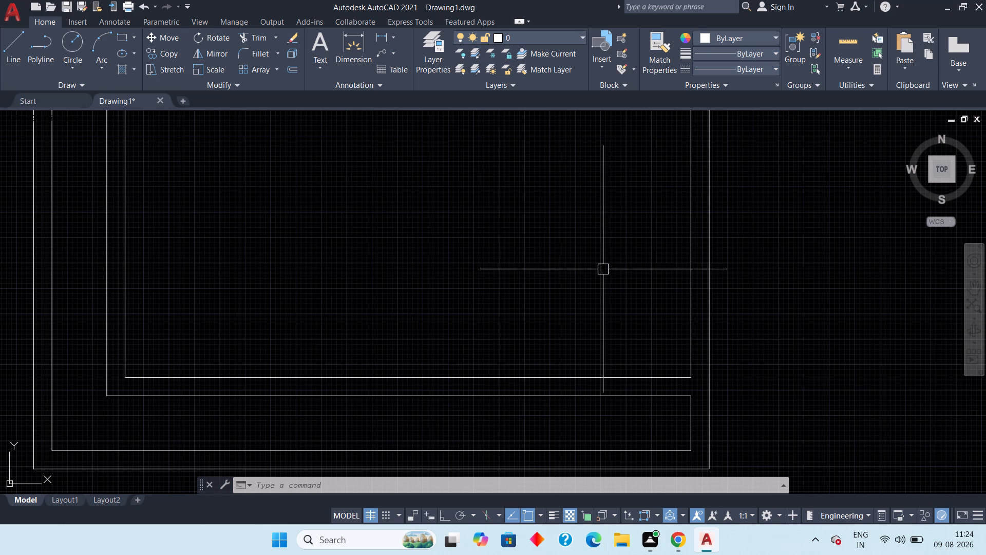
Offset the right wall's inner line 11'5" toward the plan's interior.
key("Escape")
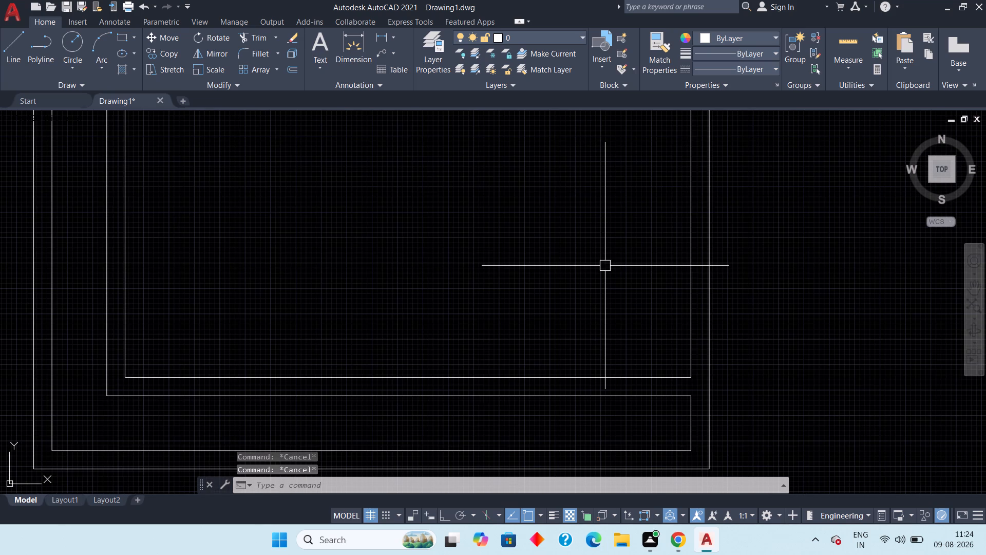
key("o")
type("ff")
key("space")
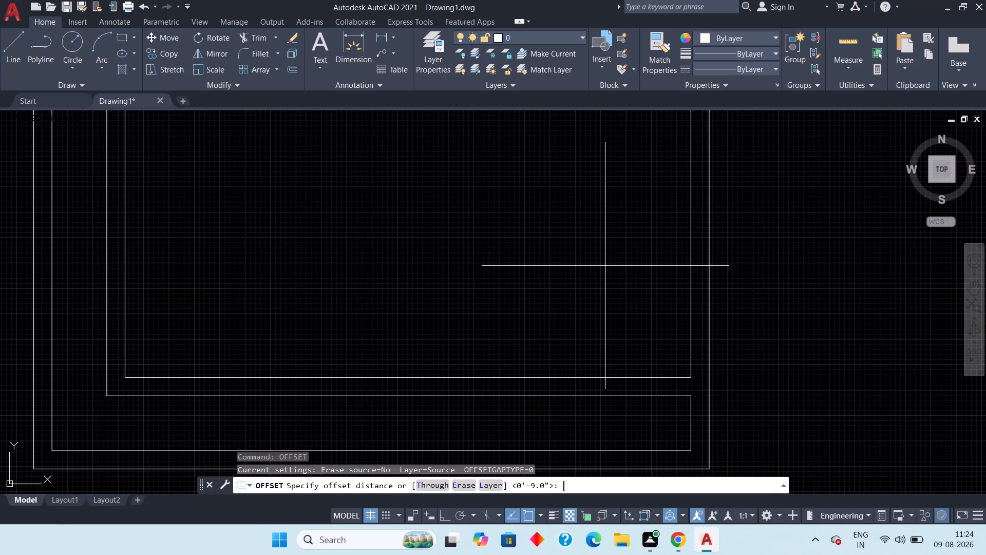
type("11'5\"")
key("Return")
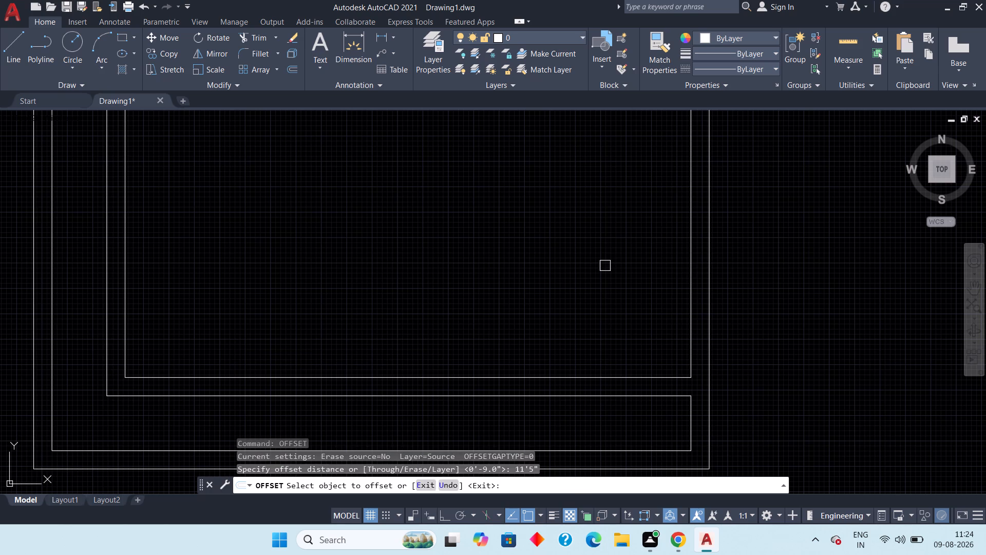
scroll(612, 279, "down", 4)
middle_click_drag(603, 275, 571, 331)
scroll(576, 307, "up", 2)
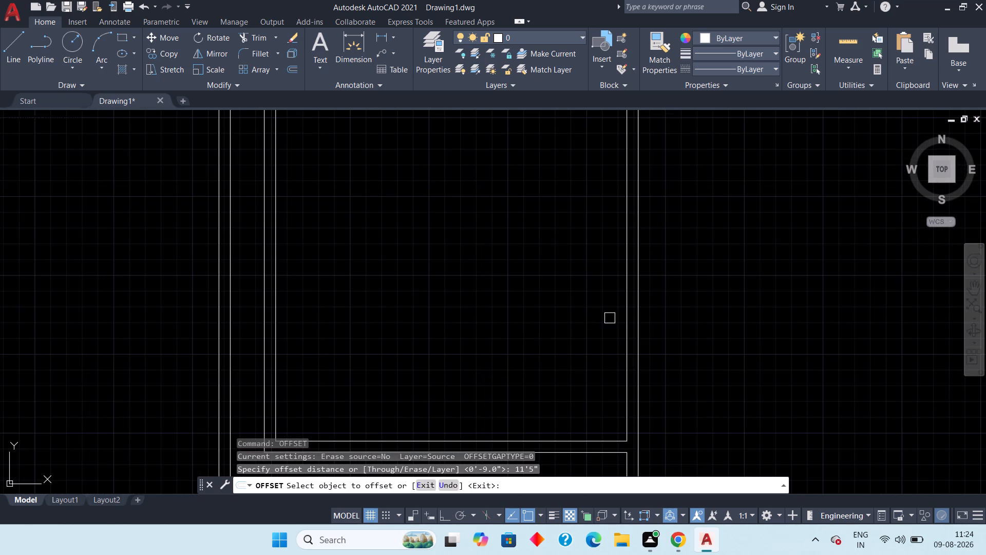
left_click(625, 322)
left_click(497, 340)
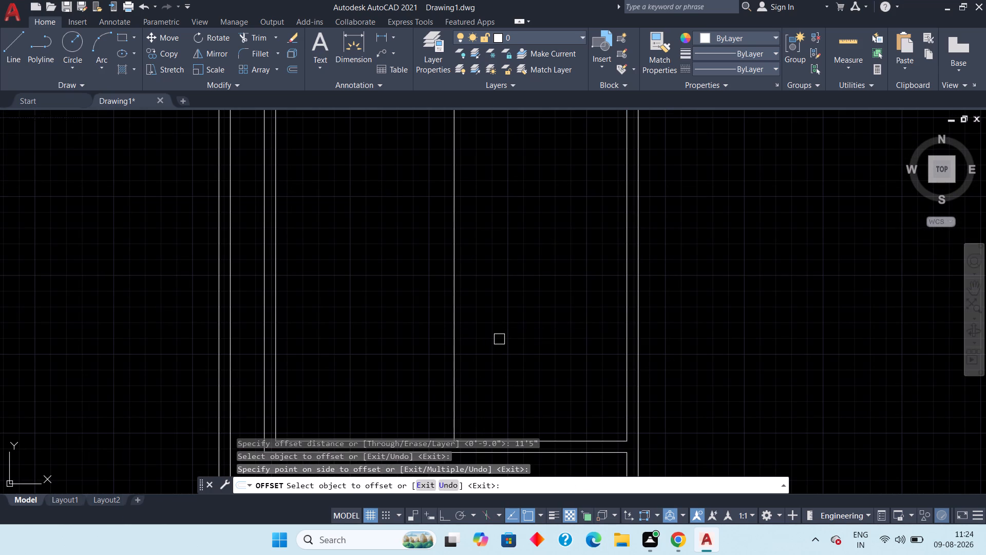
key("Escape")
Offset the new vertical partition line 4.5" to its left to give the partition wall its thickness.
key("space")
type("4.5\"")
key("Return")
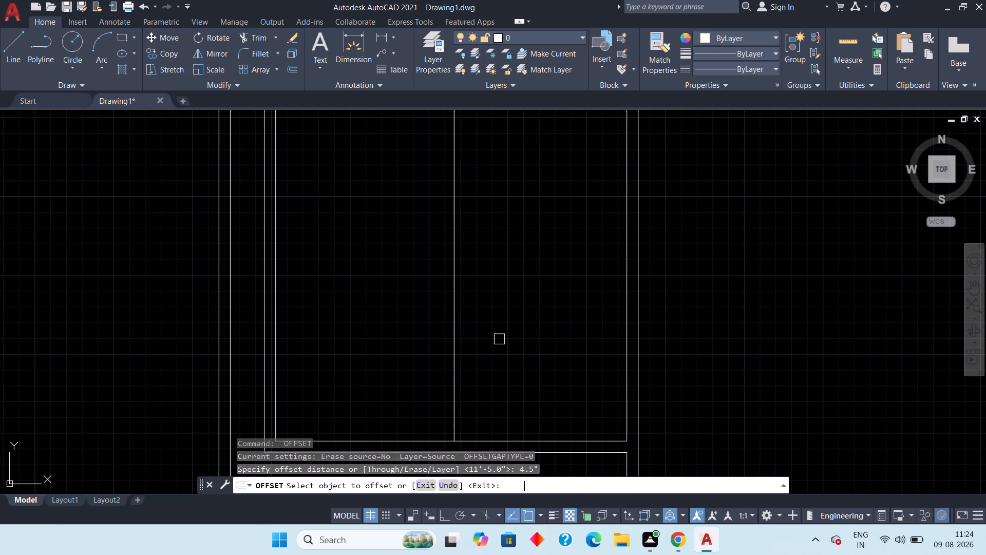
left_click(456, 391)
left_click(426, 394)
scroll(440, 405, "up", 2)
middle_click_drag(441, 404, 487, 349)
scroll(503, 335, "down", 1)
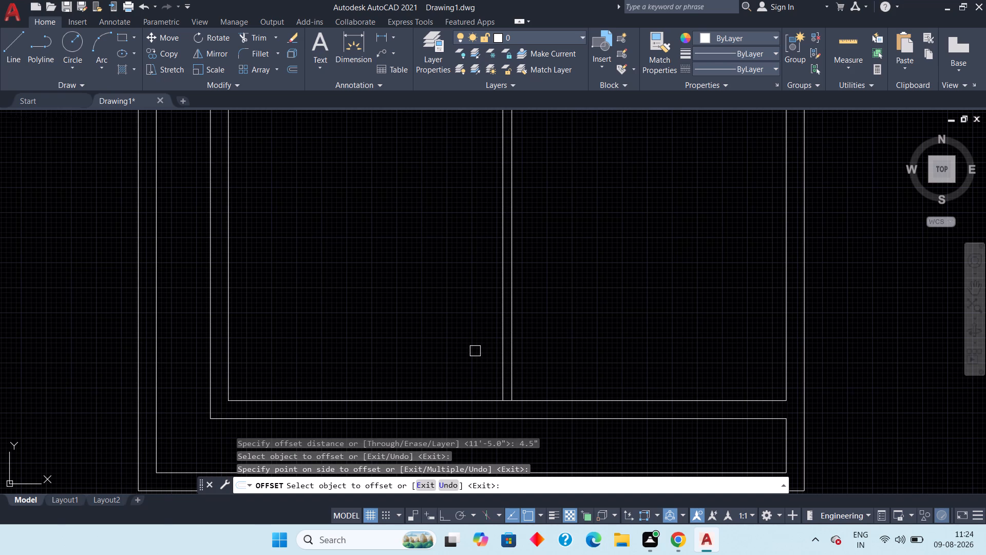
scroll(475, 351, "down", 1)
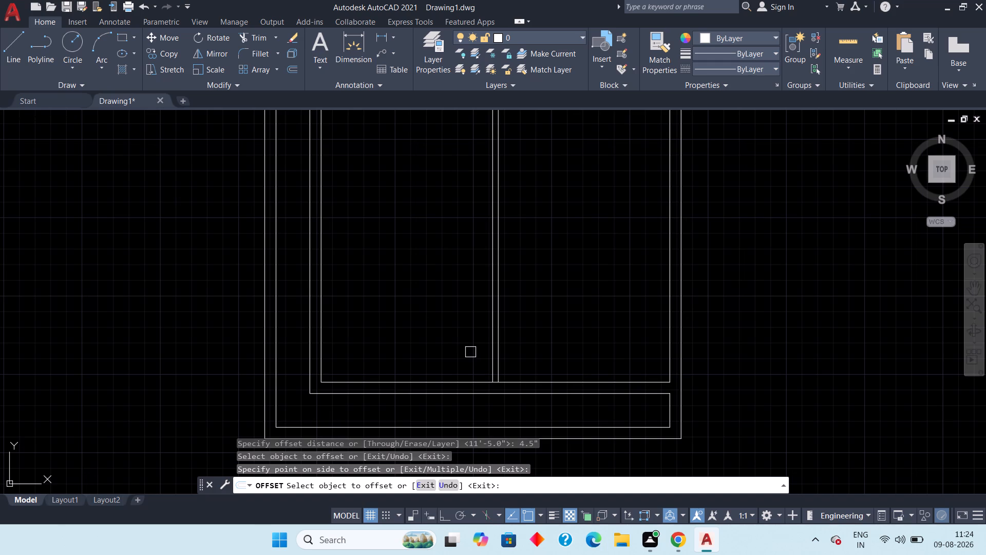
key("Escape")
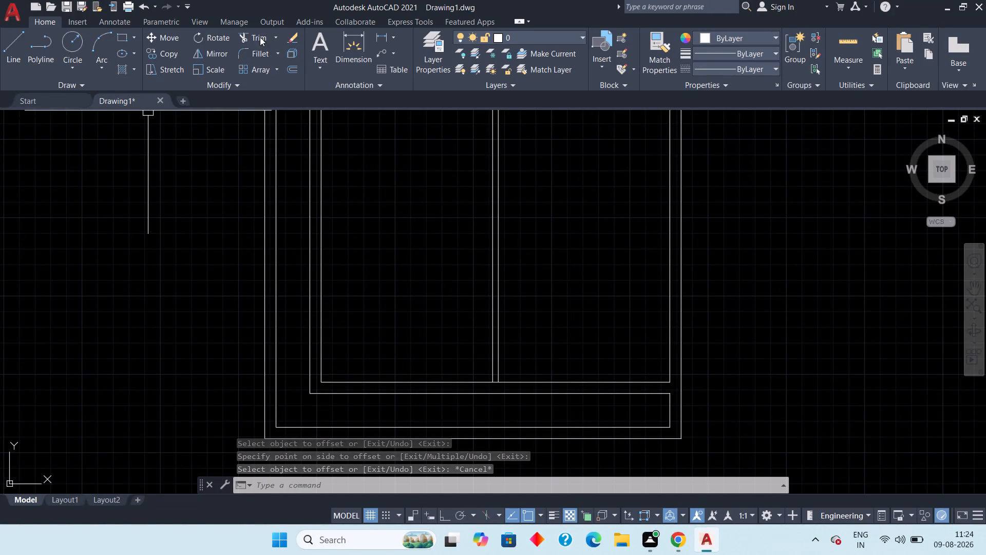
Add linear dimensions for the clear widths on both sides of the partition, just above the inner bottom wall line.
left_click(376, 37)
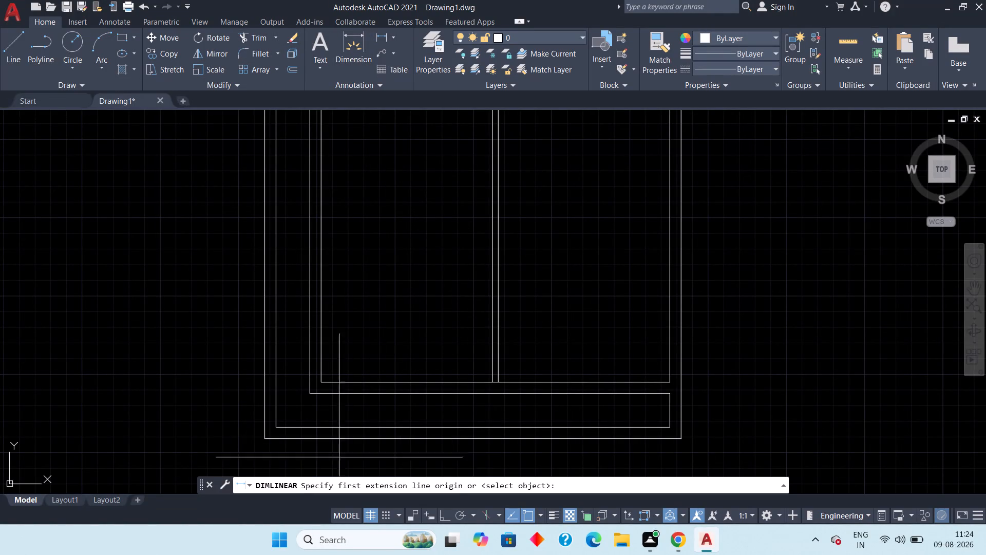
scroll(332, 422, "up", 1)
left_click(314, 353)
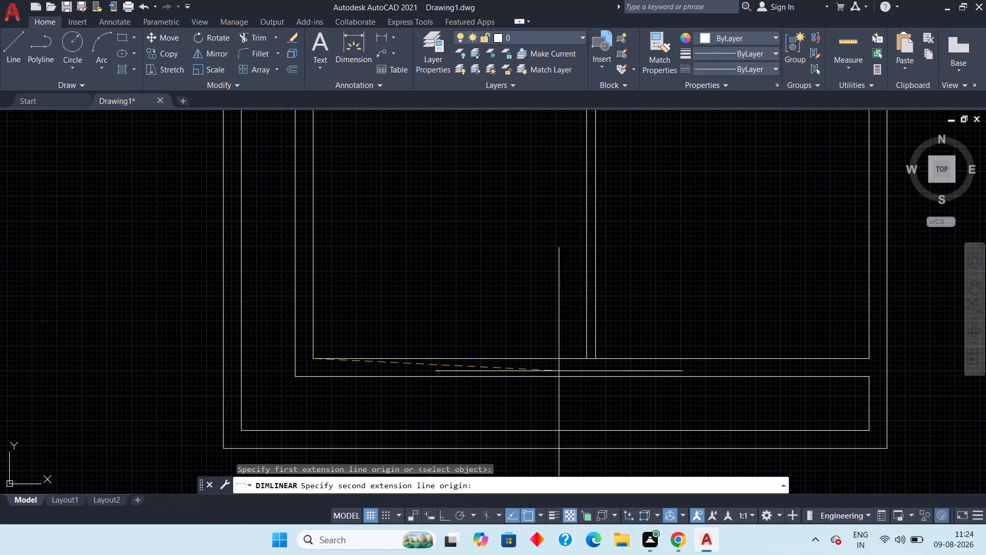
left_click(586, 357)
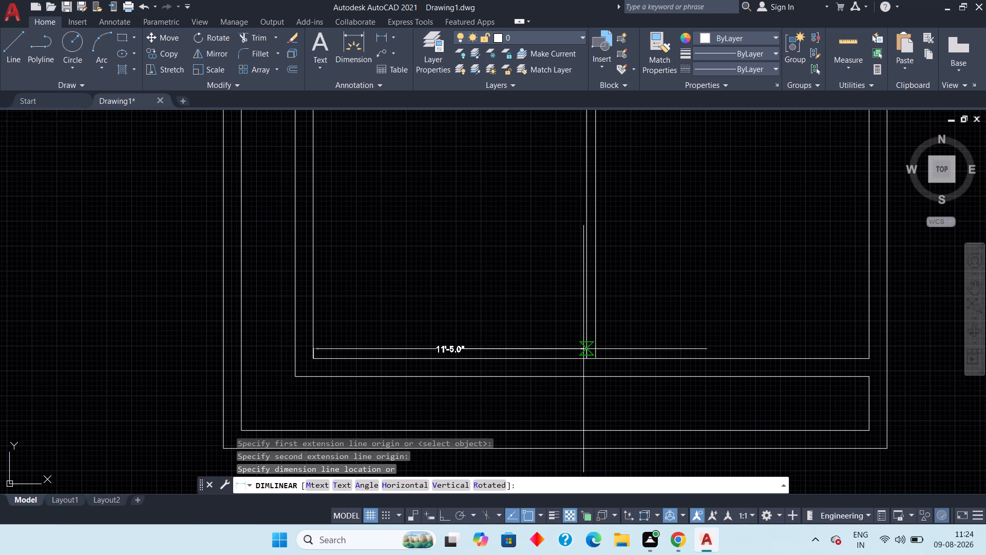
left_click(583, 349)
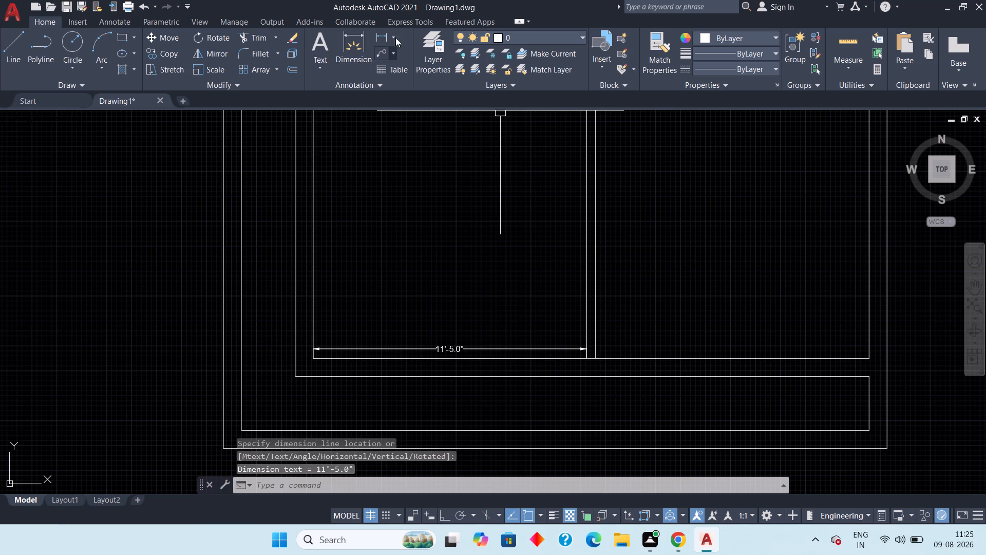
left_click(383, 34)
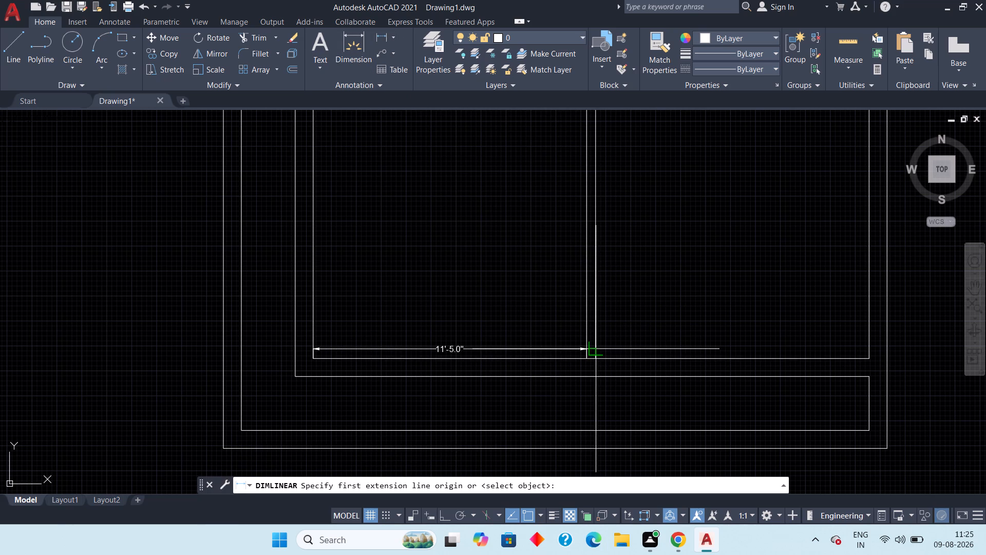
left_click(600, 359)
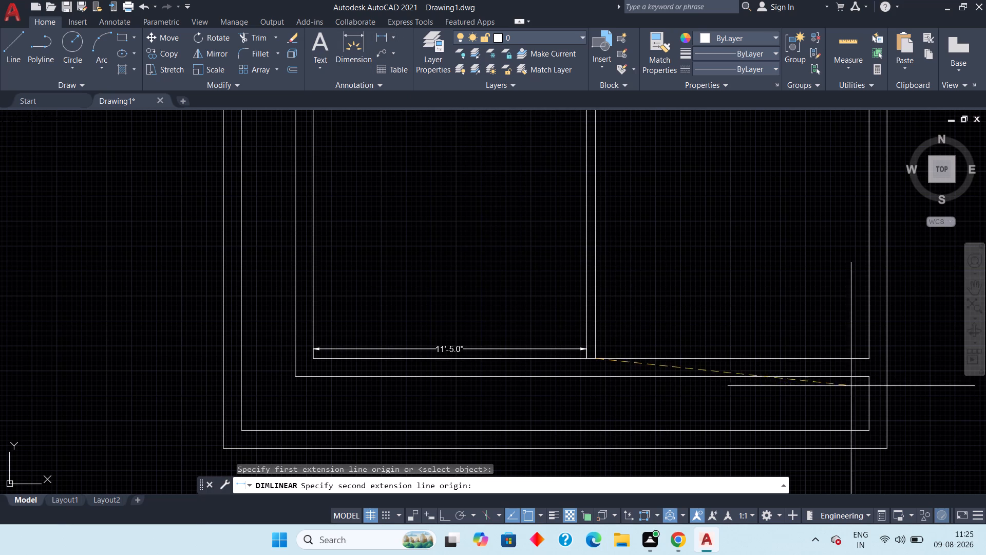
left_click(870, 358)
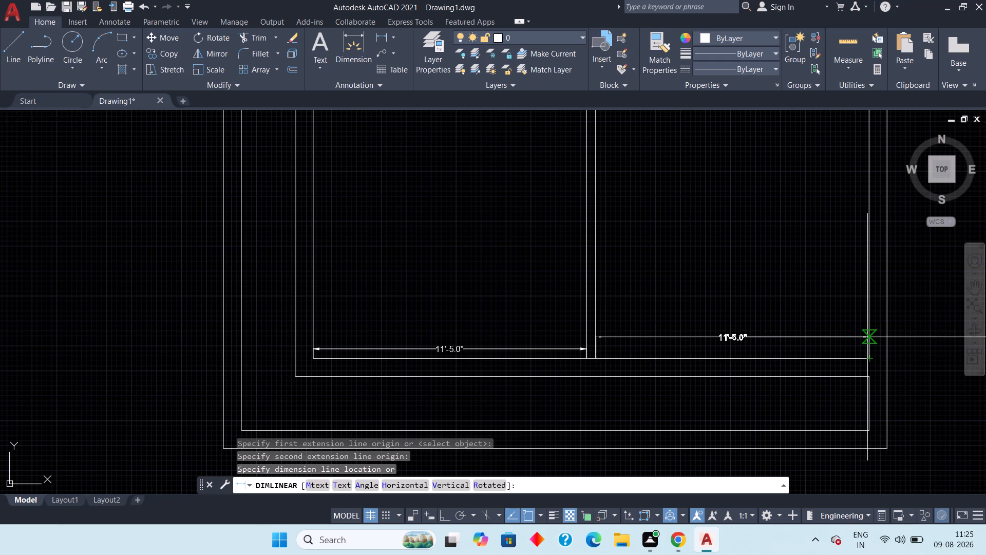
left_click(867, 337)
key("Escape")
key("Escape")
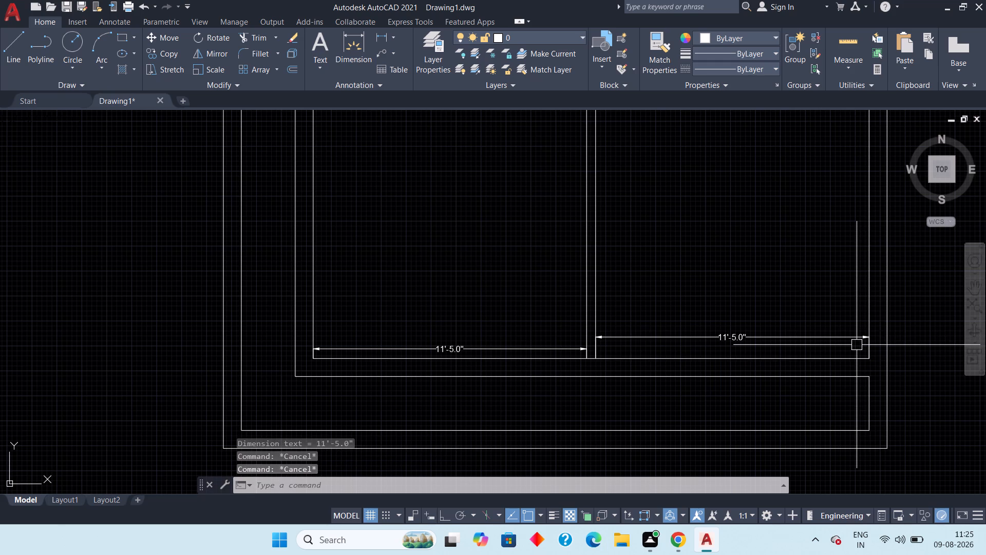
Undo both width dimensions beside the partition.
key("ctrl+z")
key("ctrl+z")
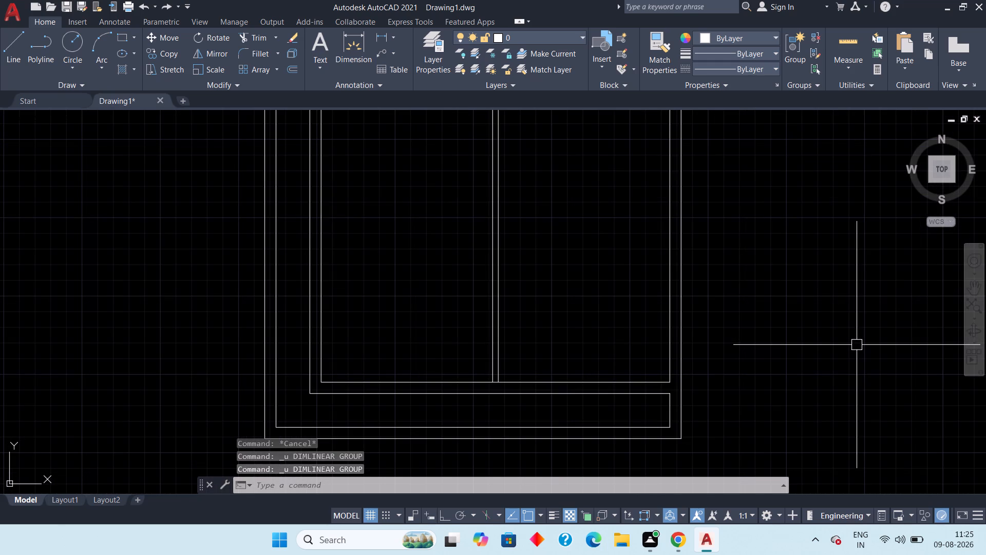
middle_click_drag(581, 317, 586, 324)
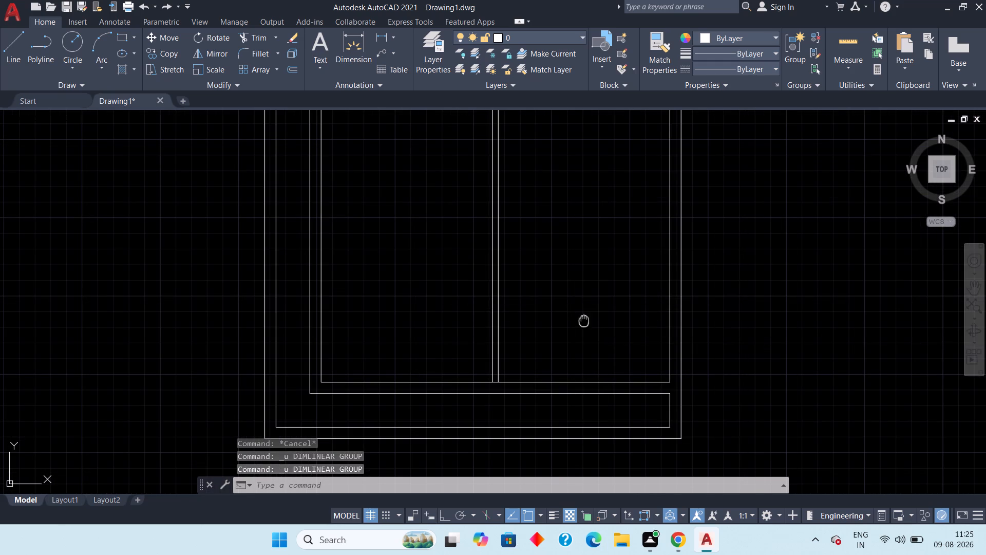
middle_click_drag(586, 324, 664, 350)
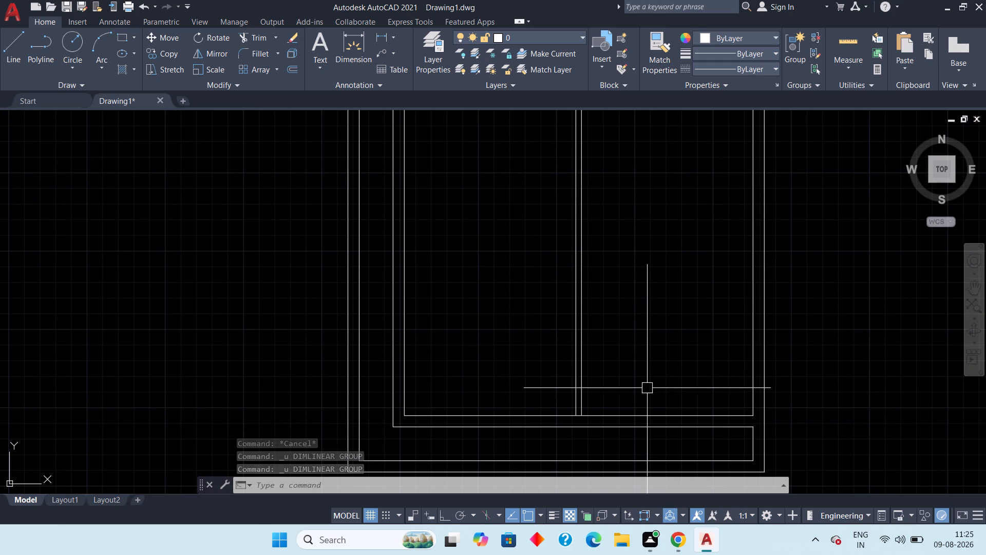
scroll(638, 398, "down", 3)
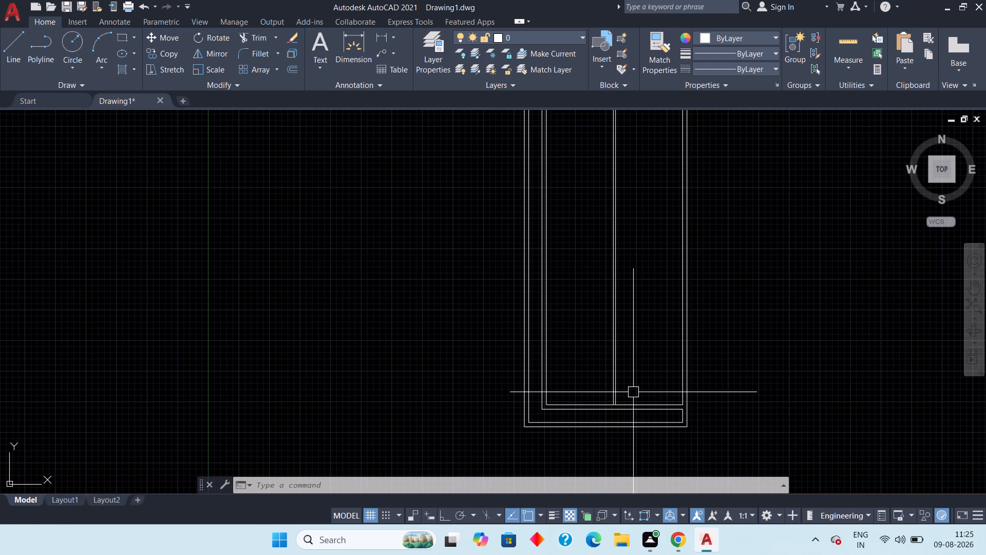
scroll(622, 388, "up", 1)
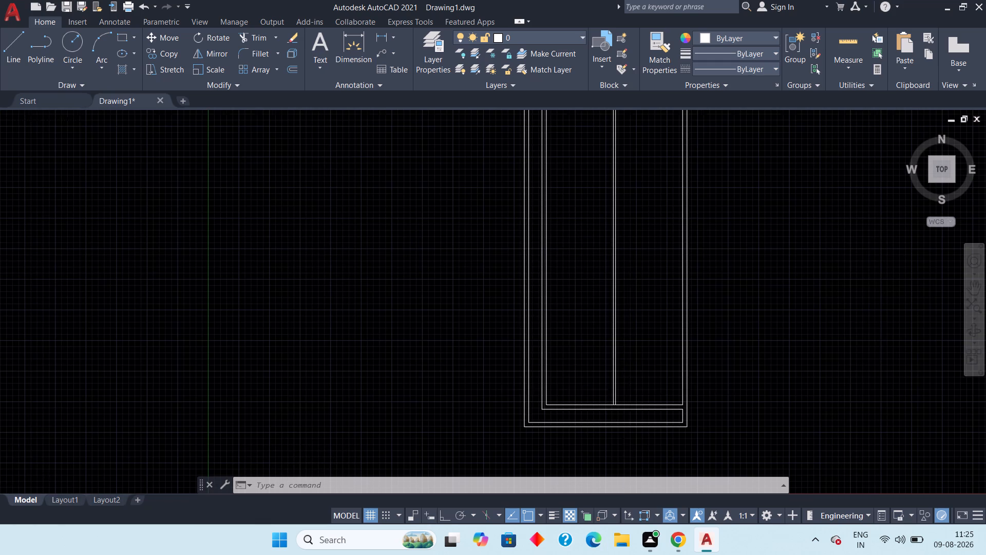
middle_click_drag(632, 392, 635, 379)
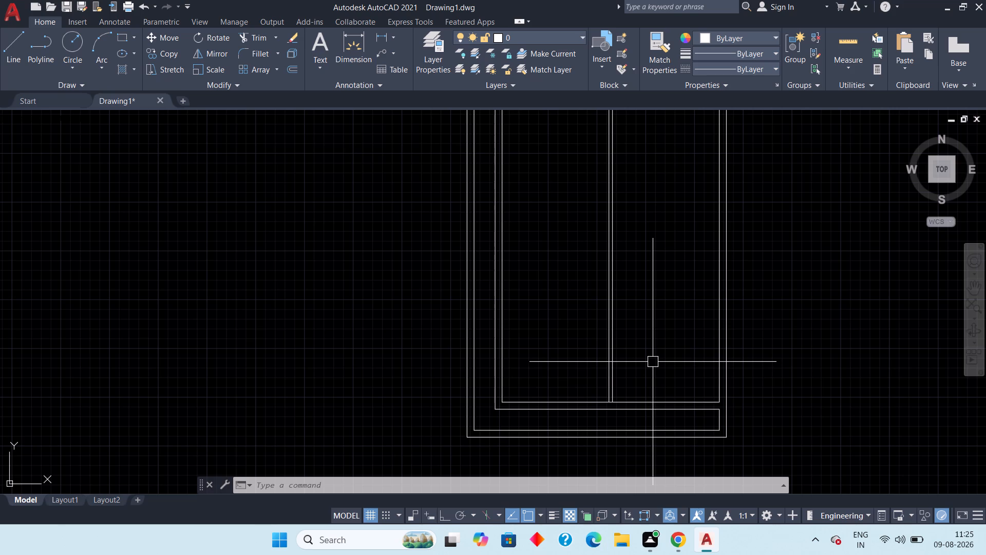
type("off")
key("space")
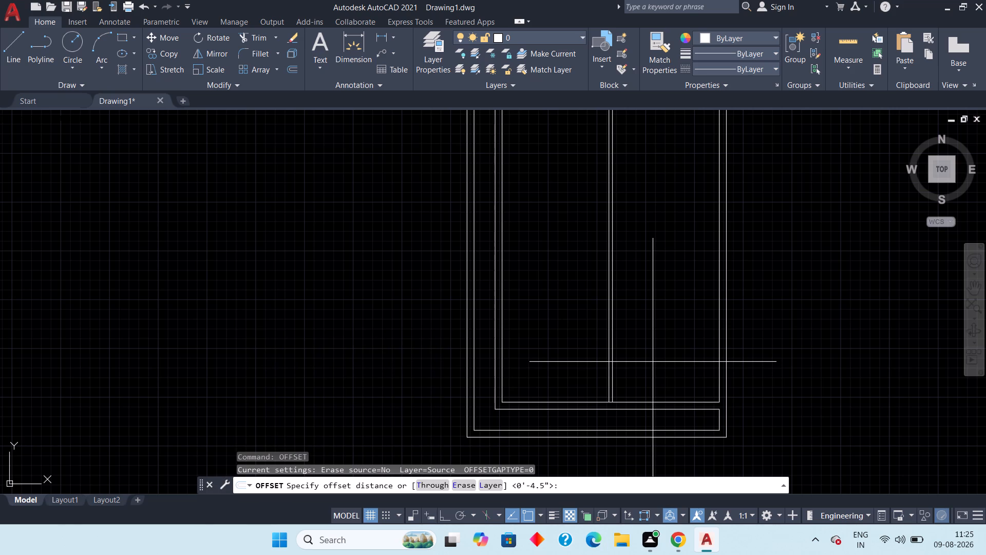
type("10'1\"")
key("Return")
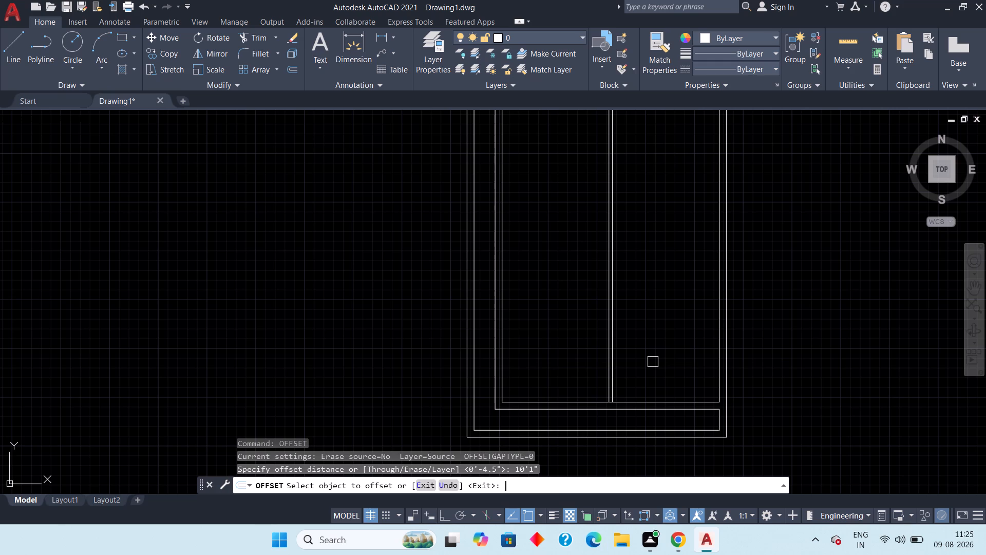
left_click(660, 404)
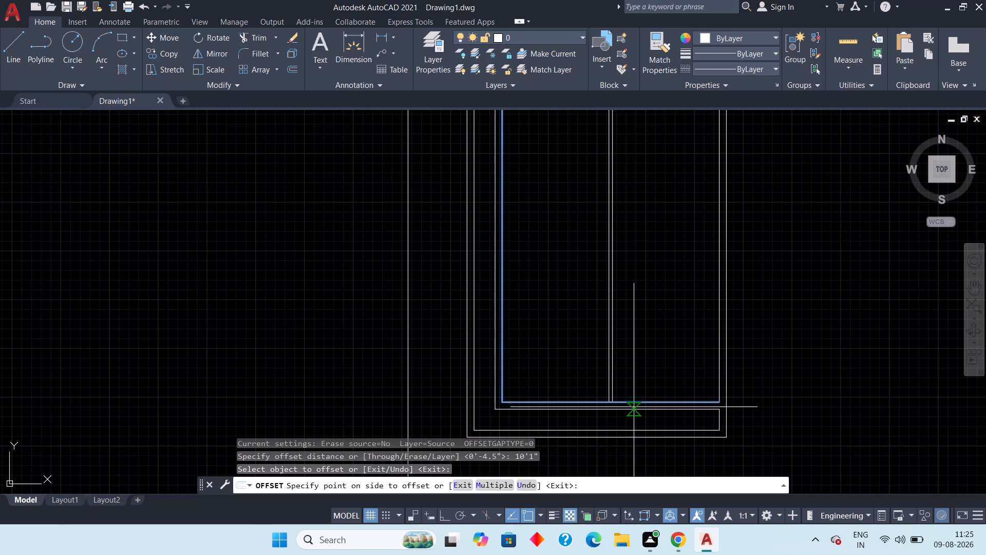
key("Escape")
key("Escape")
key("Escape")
Explode the innermost wall outline, made of the left and bottom inner lines, into separate lines.
scroll(602, 373, "up", 1)
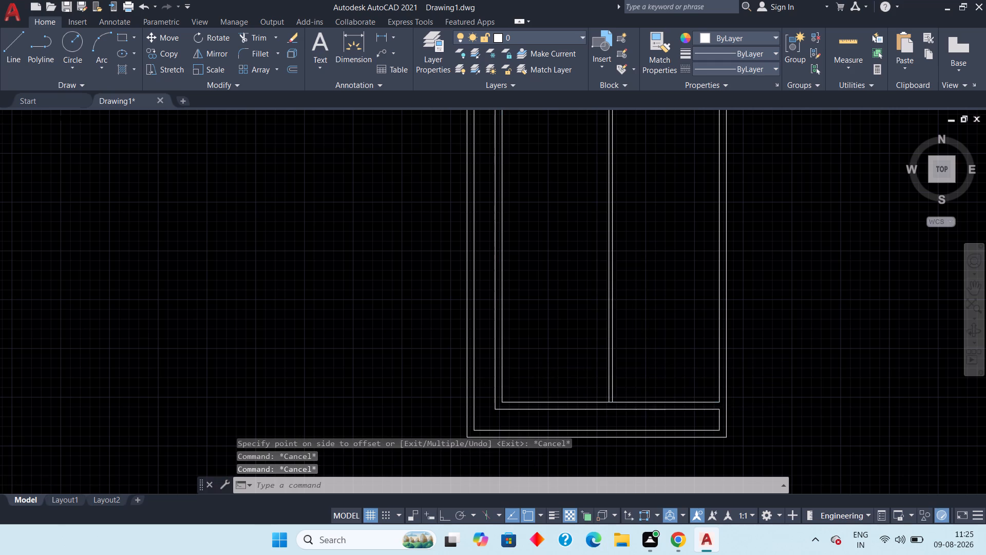
left_click(662, 417)
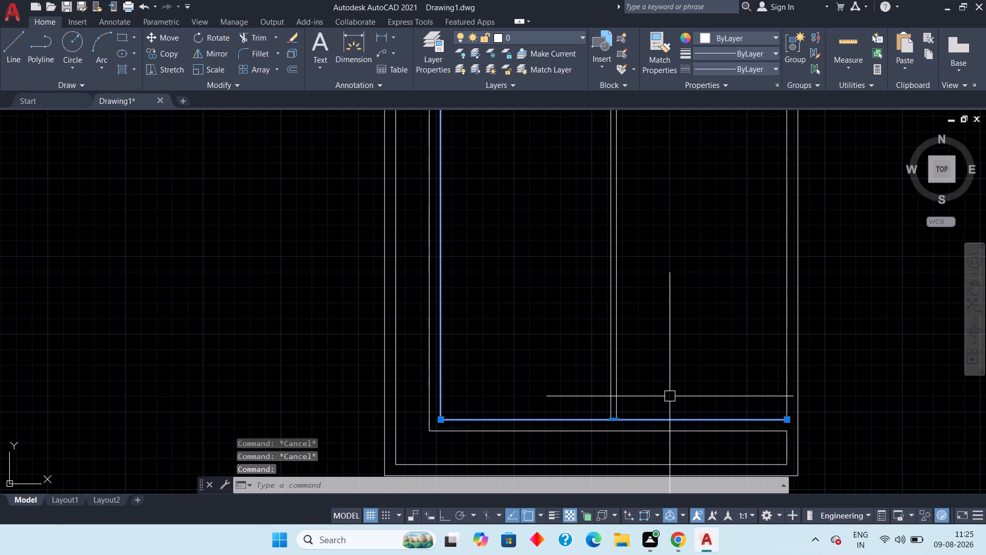
type("ex")
type("plo")
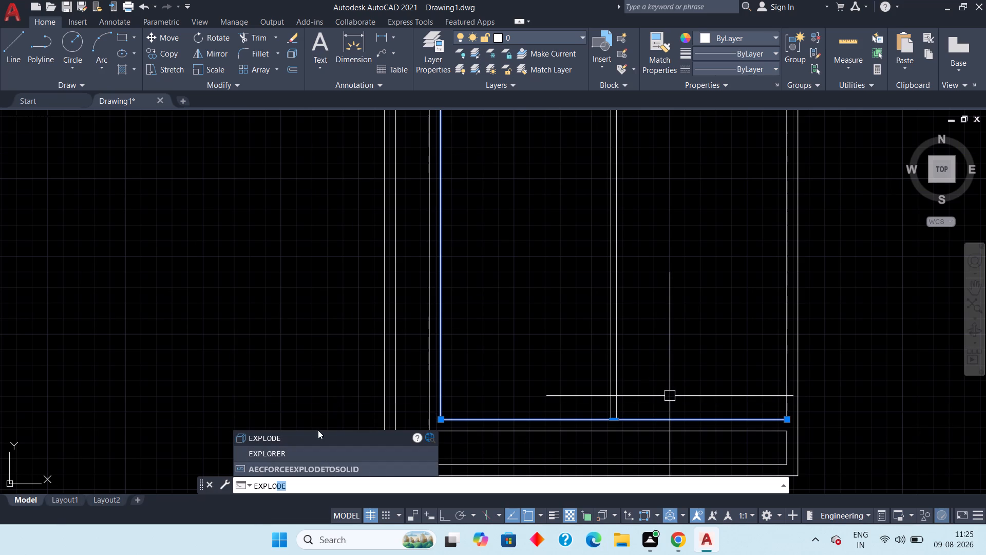
left_click(319, 435)
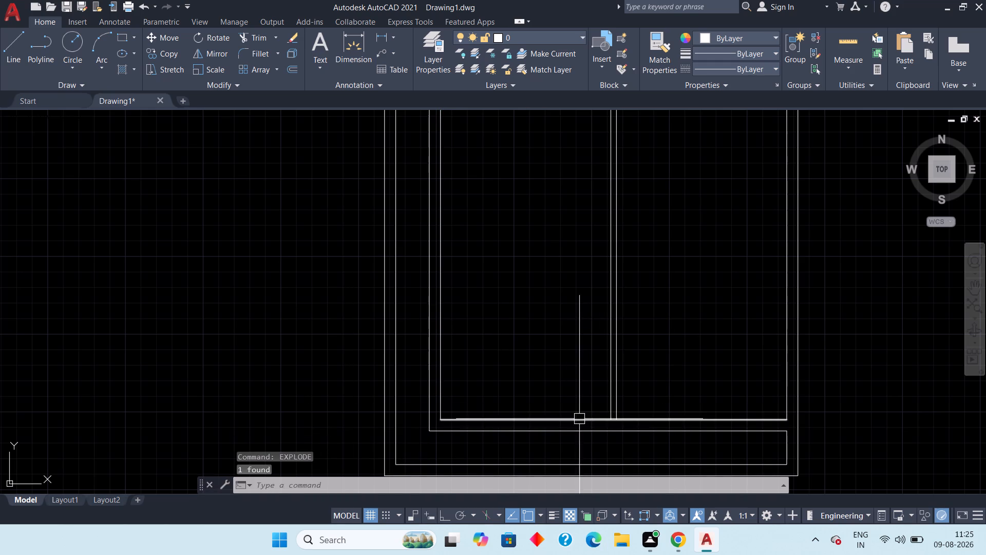
left_click(572, 421)
key("Escape")
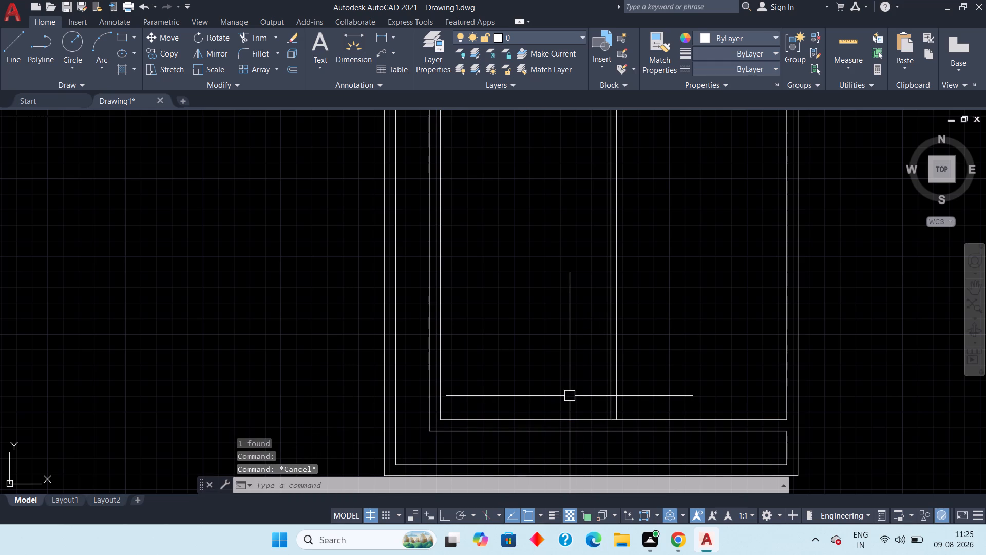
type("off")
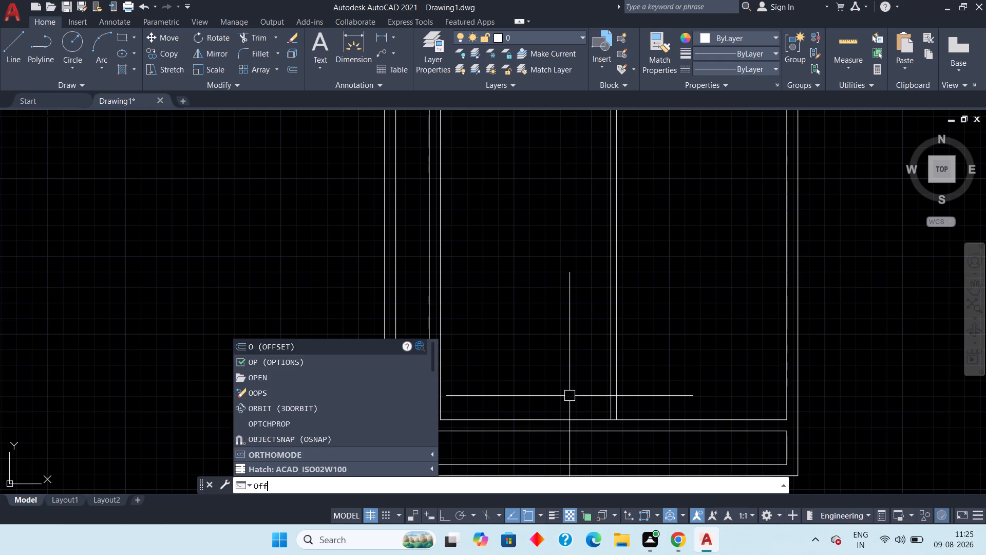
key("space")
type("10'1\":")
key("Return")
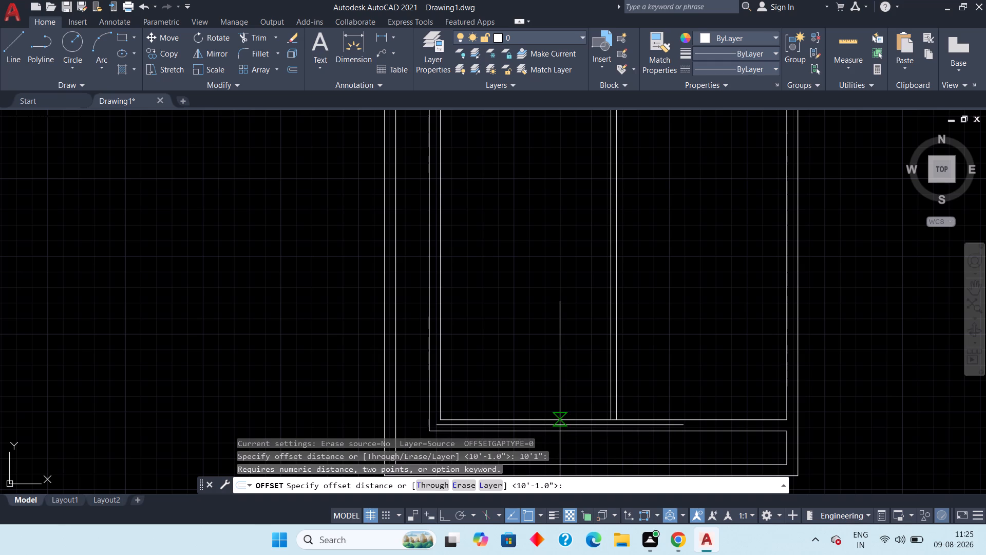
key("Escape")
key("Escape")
Offset the inner bottom wall line 10'1" upward into the interior to start a horizontal partition.
type("off 10")
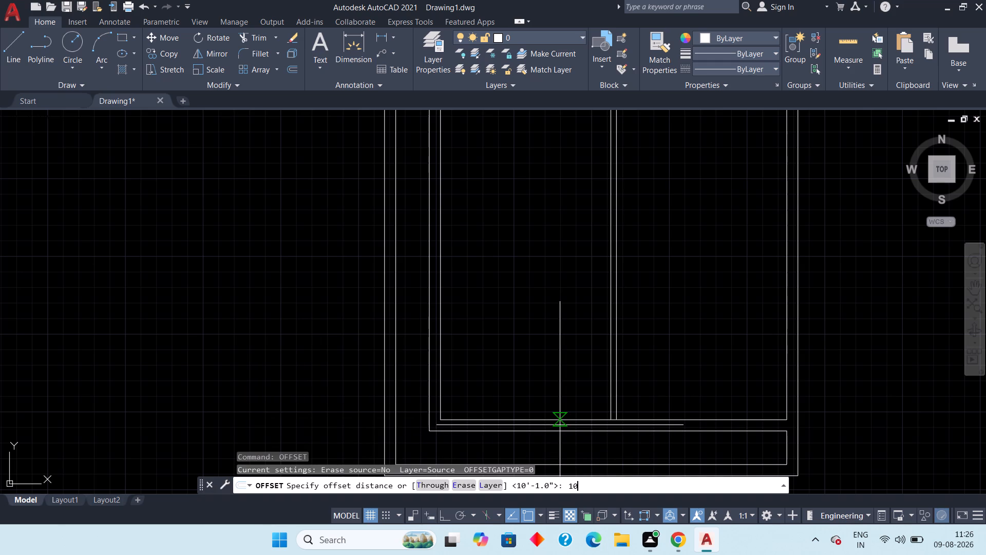
key("apostrophe")
type("1\"")
key("space")
scroll(394, 345, "up", 2)
middle_click_drag(552, 363, 558, 337)
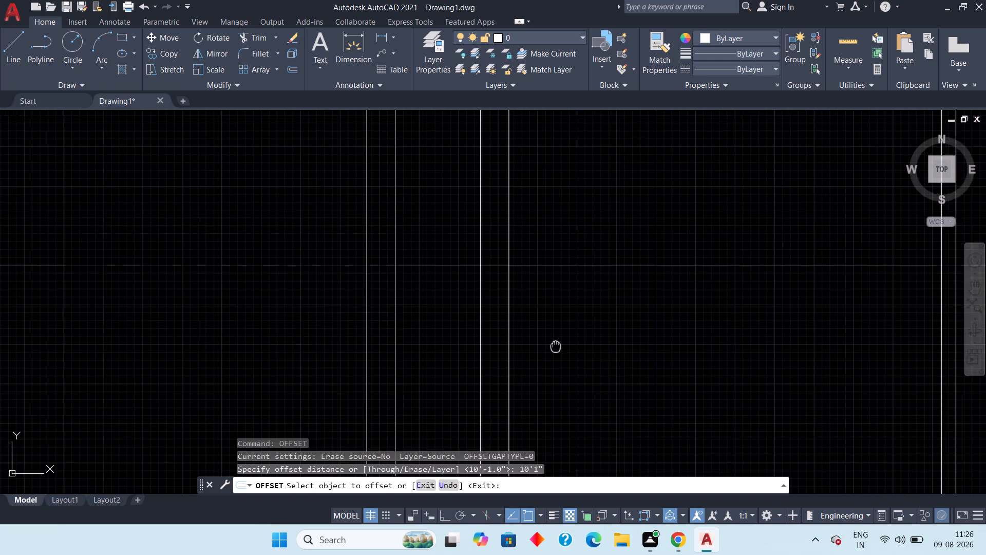
middle_click_drag(558, 337, 562, 183)
left_click(615, 350)
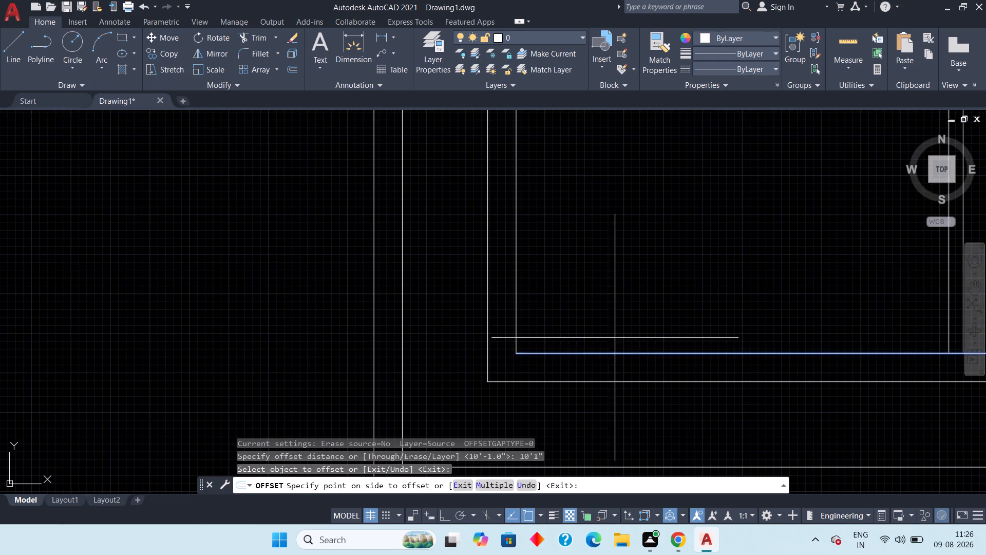
left_click(611, 253)
scroll(629, 248, "down", 4)
middle_click_drag(648, 244, 613, 275)
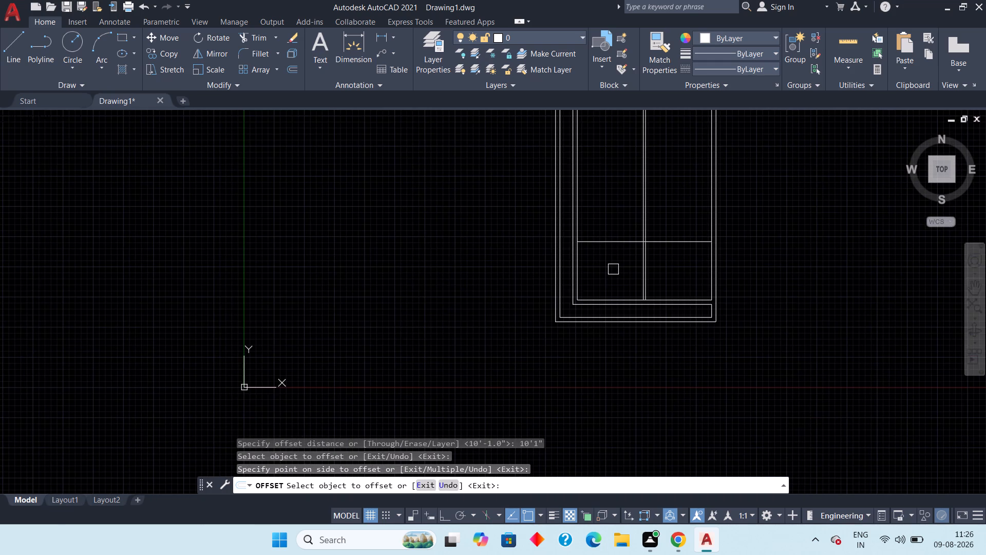
middle_click_drag(618, 255, 598, 303)
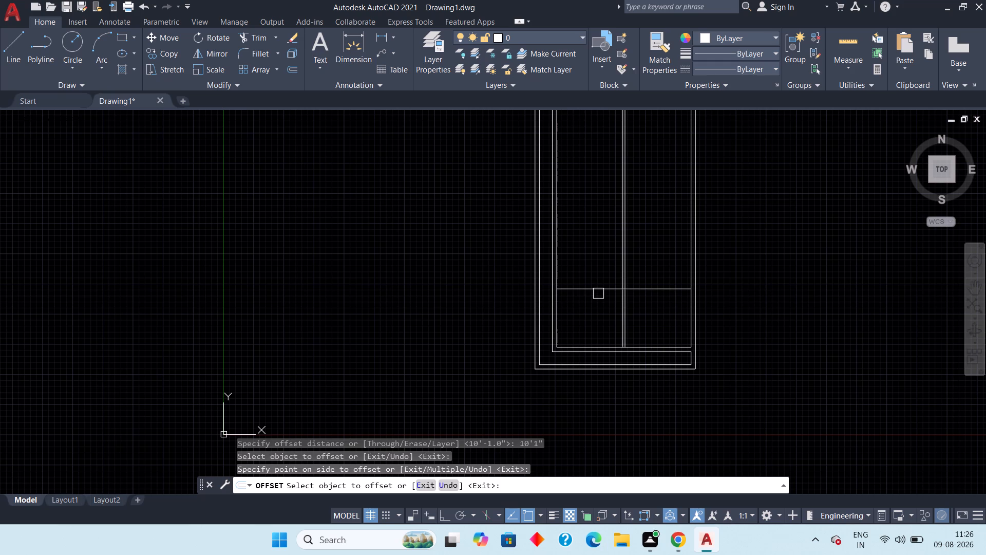
key("Escape")
Offset the new horizontal partition line 4.5" upward to give the partition wall its thickness.
key("space")
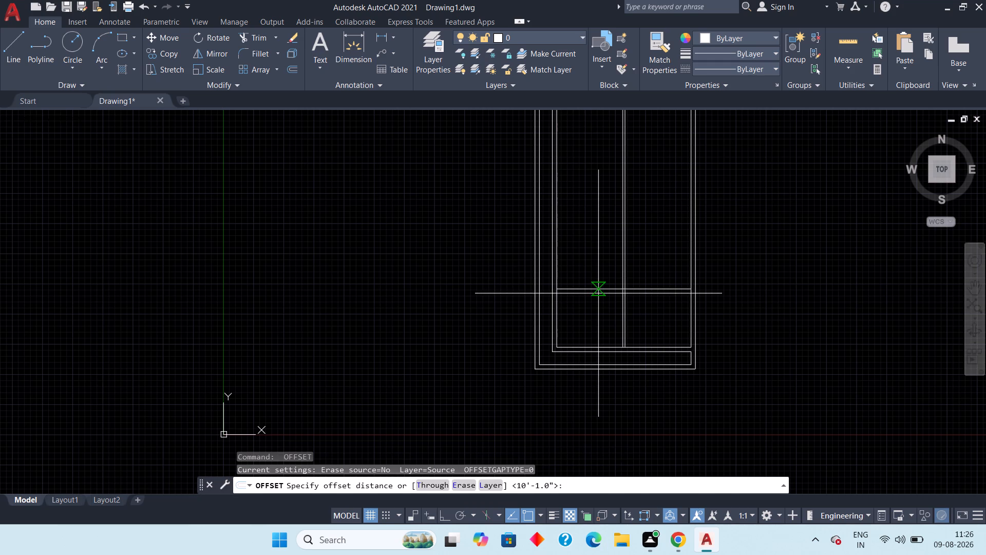
type("4.5\"")
key("space")
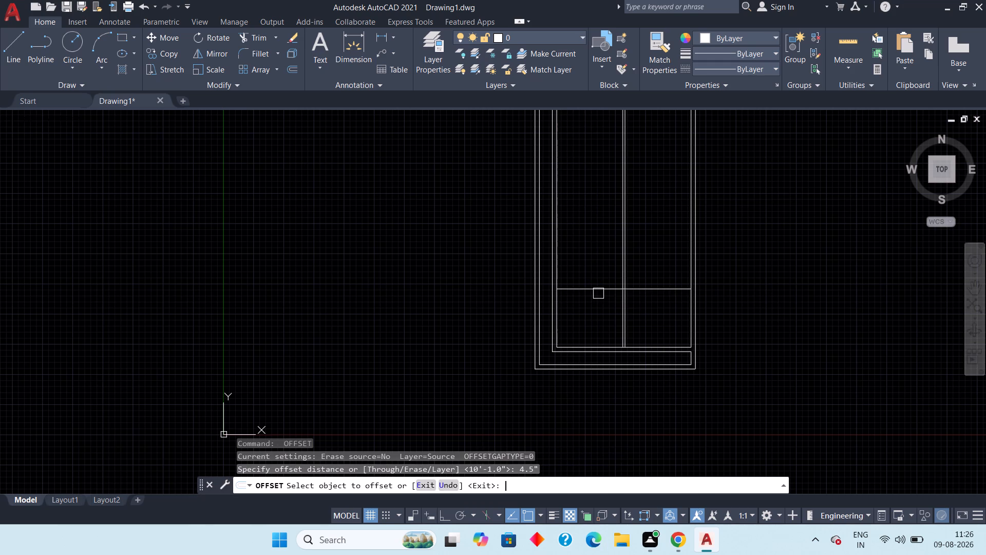
scroll(613, 293, "up", 2)
left_click(618, 282)
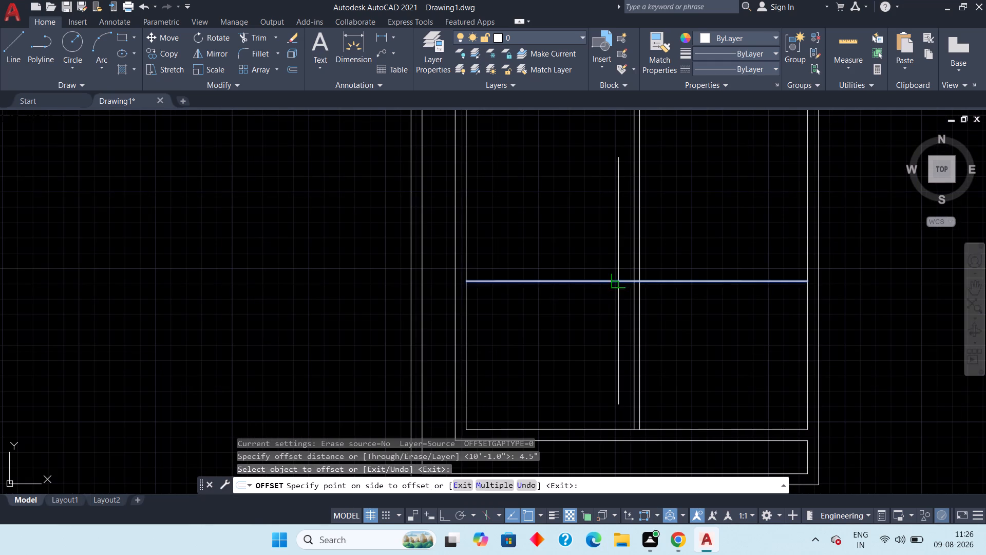
left_click(610, 230)
key("Escape")
key("Escape")
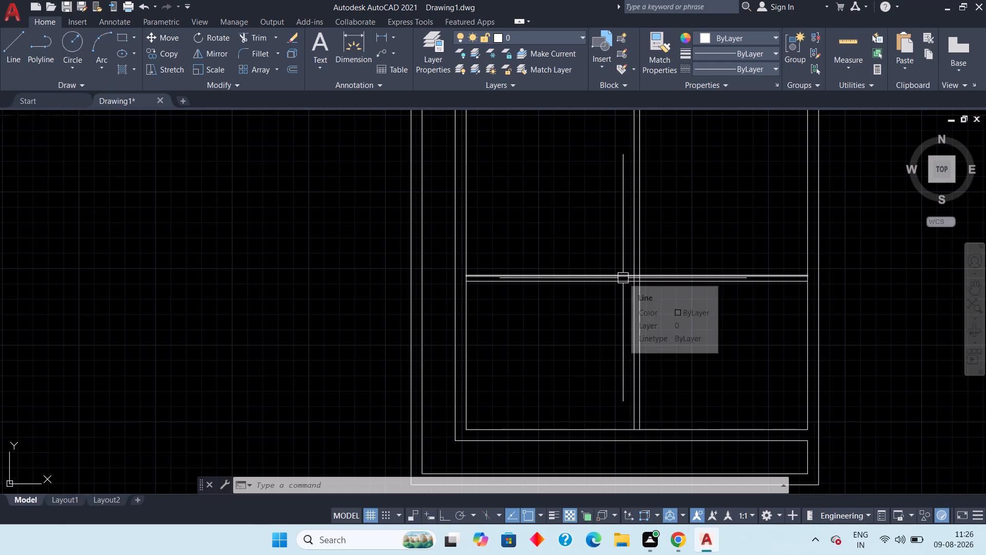
Trim away both vertical partition lines above the new horizontal partition wall.
type("tr")
key("space")
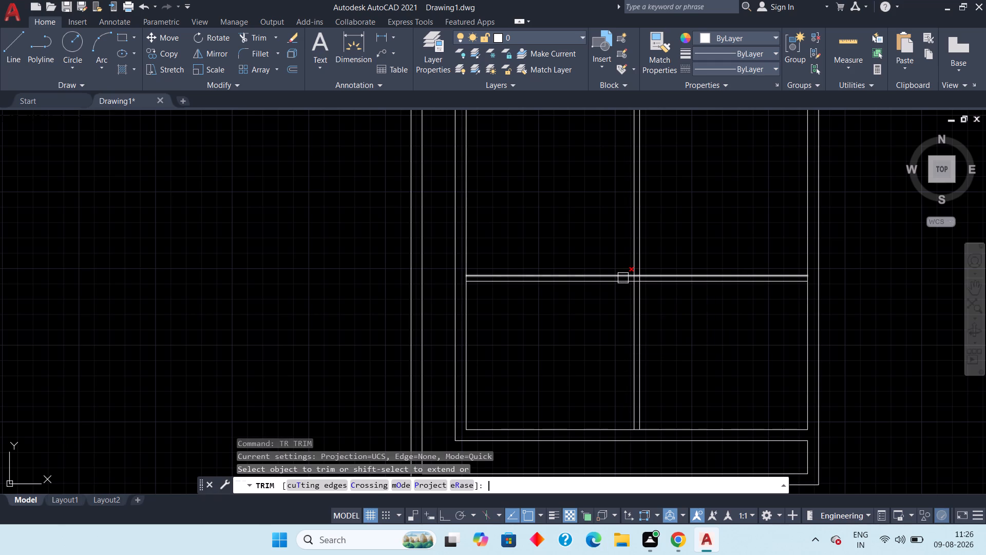
scroll(636, 303, "down", 3)
left_click(623, 241)
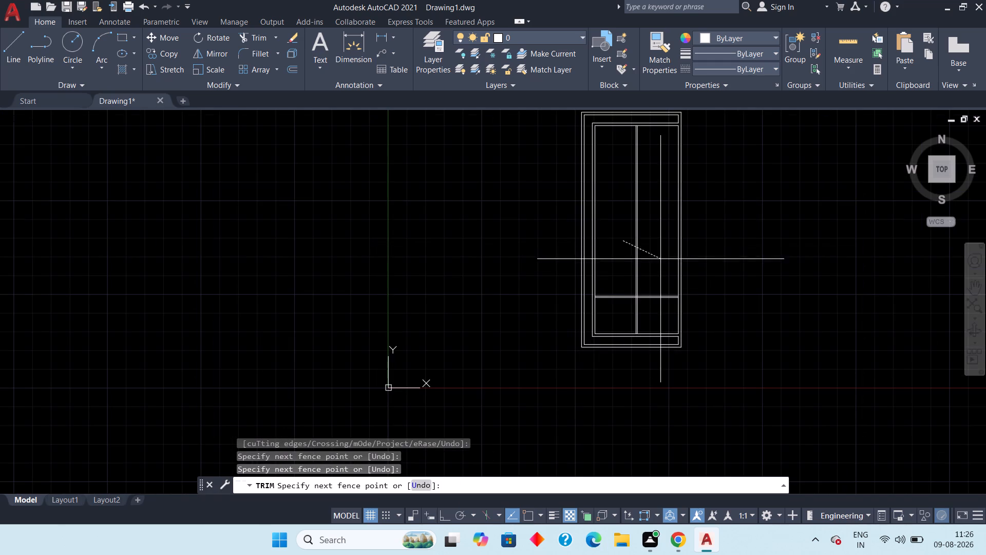
left_click(660, 259)
Trim the vertical line stubs inside the horizontal partition and its lower line between the vertical lines to open the T-junction.
scroll(653, 322, "up", 5)
middle_click_drag(598, 245, 621, 326)
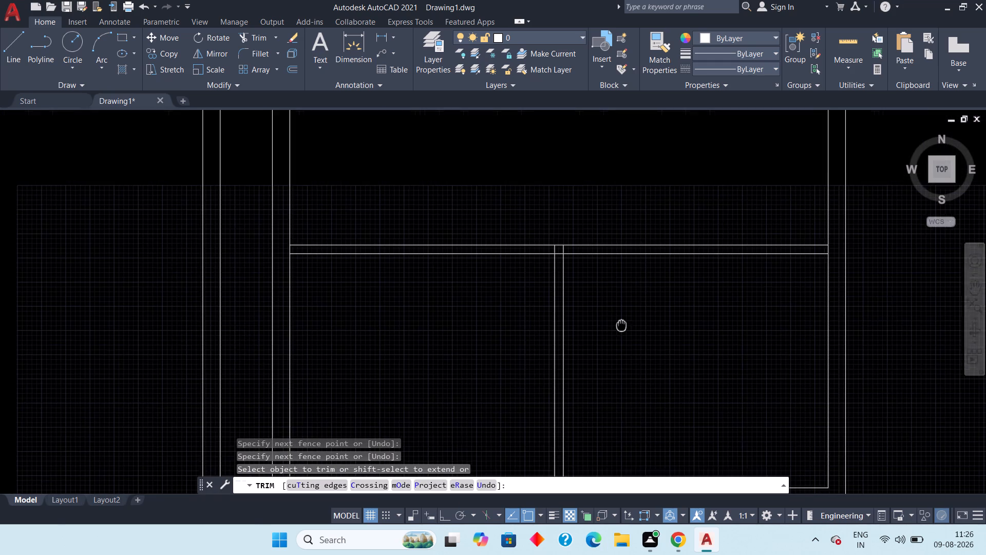
middle_click_drag(621, 326, 623, 327)
scroll(565, 235, "up", 5)
middle_click_drag(546, 277, 556, 182)
scroll(556, 182, "down", 1)
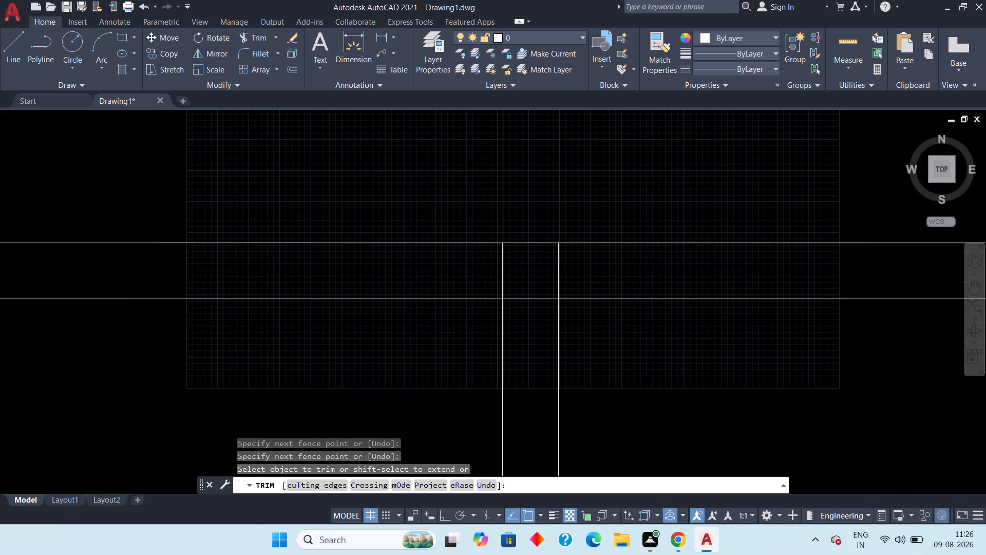
left_click(506, 266)
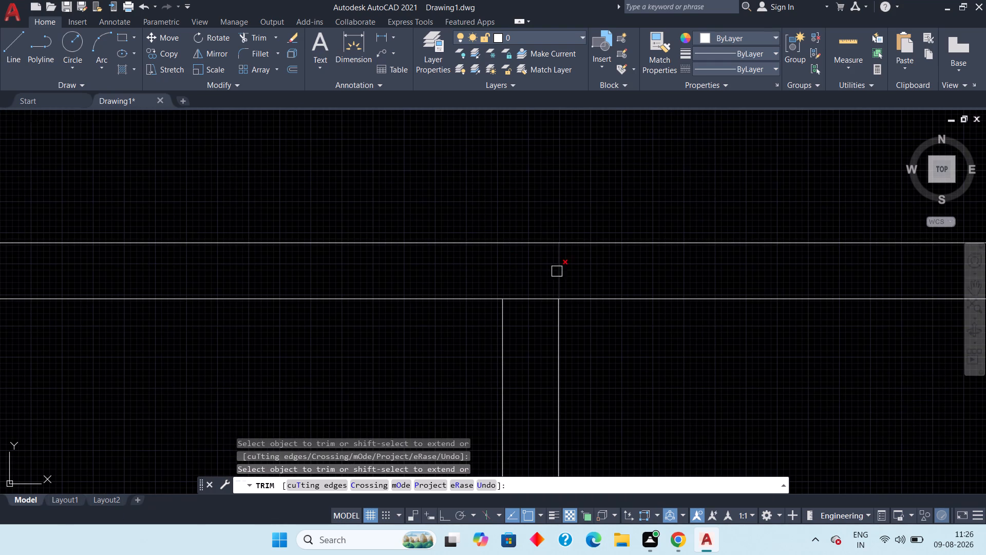
left_click(561, 270)
left_click(534, 300)
scroll(523, 281, "down", 4)
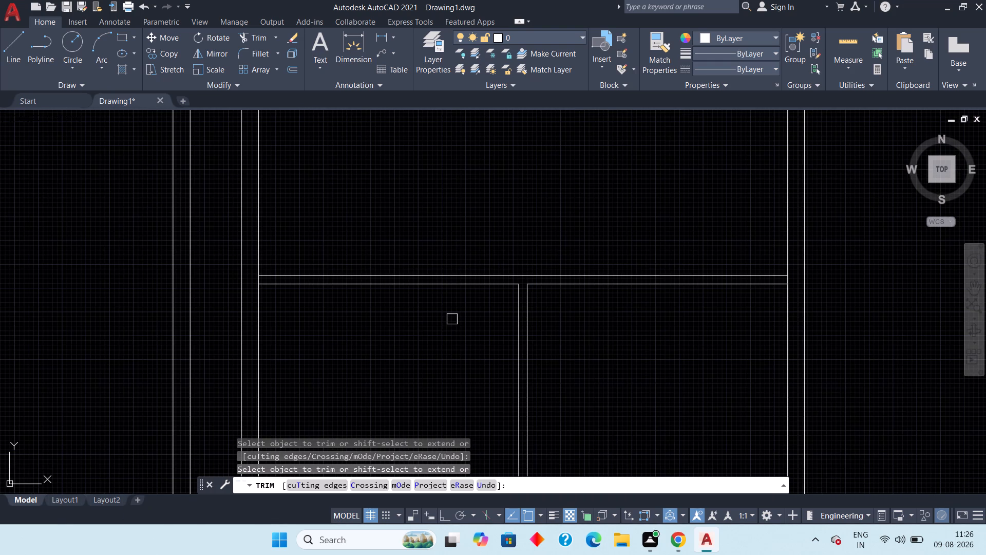
middle_click_drag(450, 319, 489, 332)
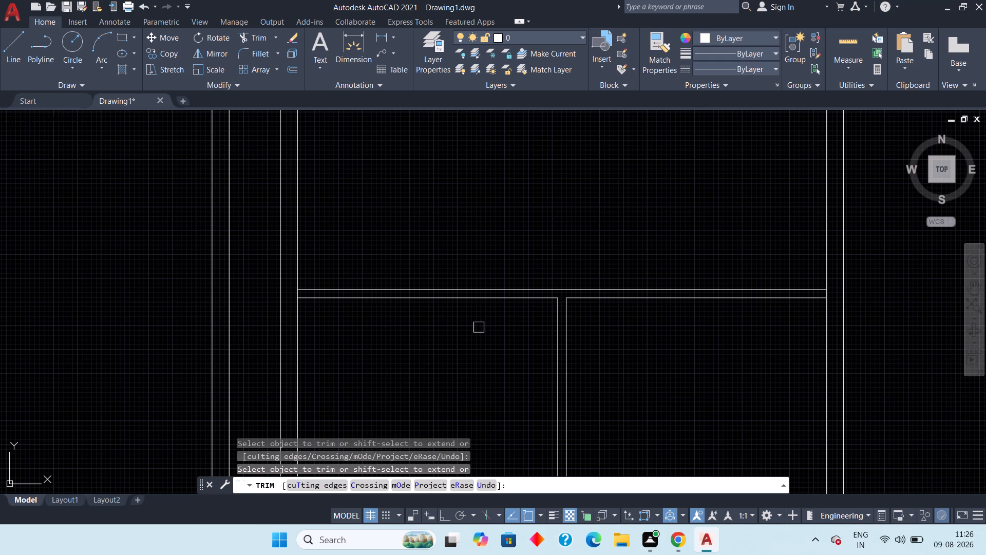
key("Escape")
key("Escape")
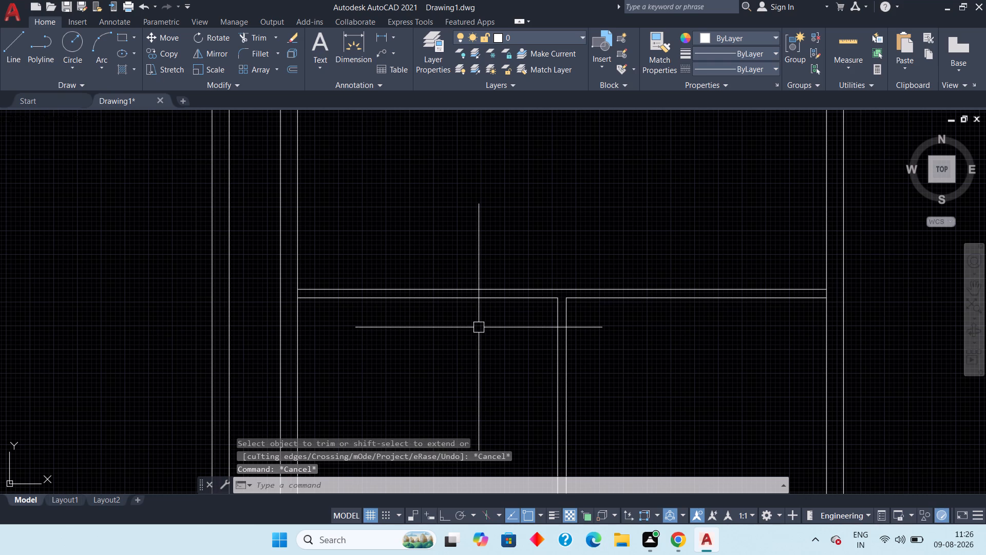
Offset the upper line of the horizontal partition wall 3'6" upward.
type("off")
key("space")
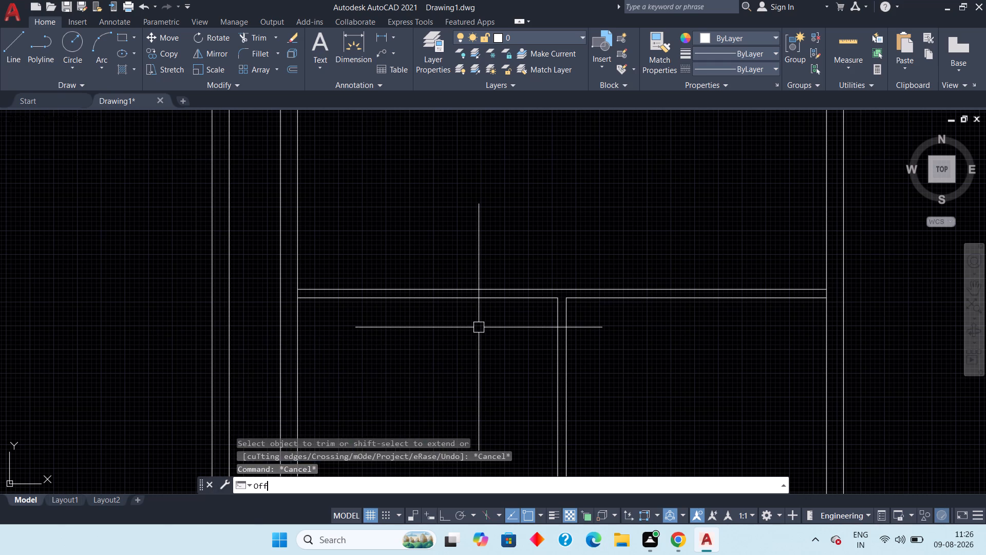
key("3")
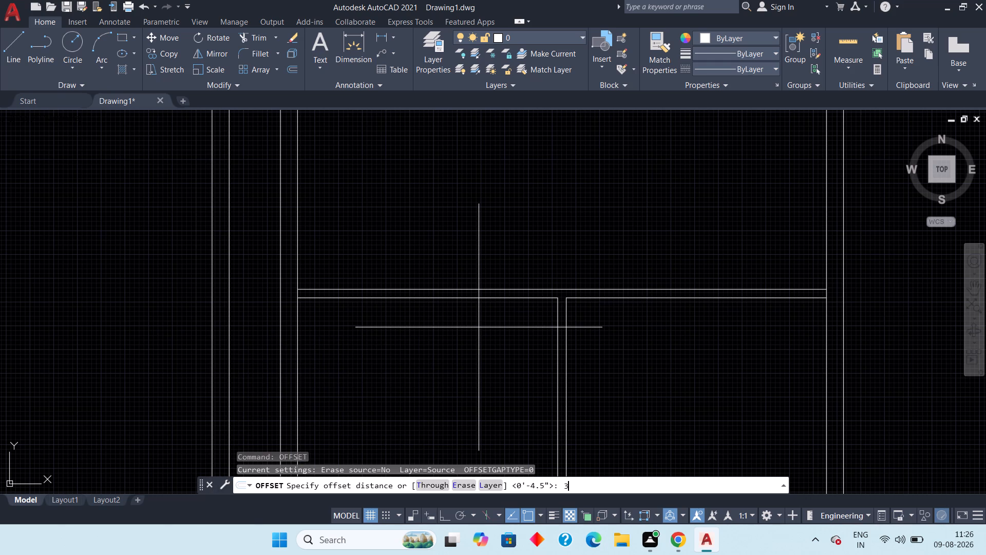
key("apostrophe")
key("6")
key("shift+quotedbl")
key("Return")
scroll(479, 327, "up", 2)
middle_click_drag(479, 326, 485, 416)
scroll(484, 413, "down", 1)
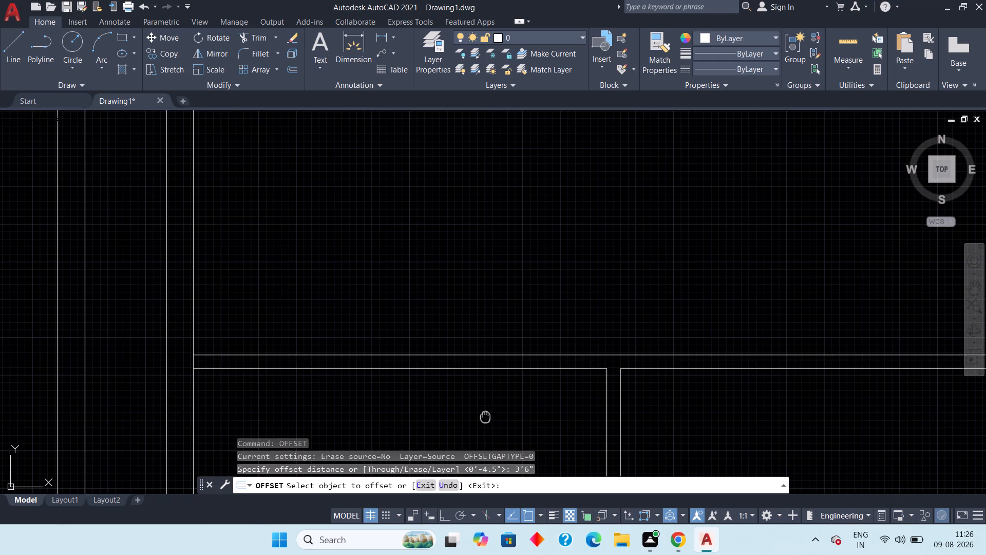
left_click(479, 357)
left_click(473, 279)
middle_click_drag(409, 258, 411, 268)
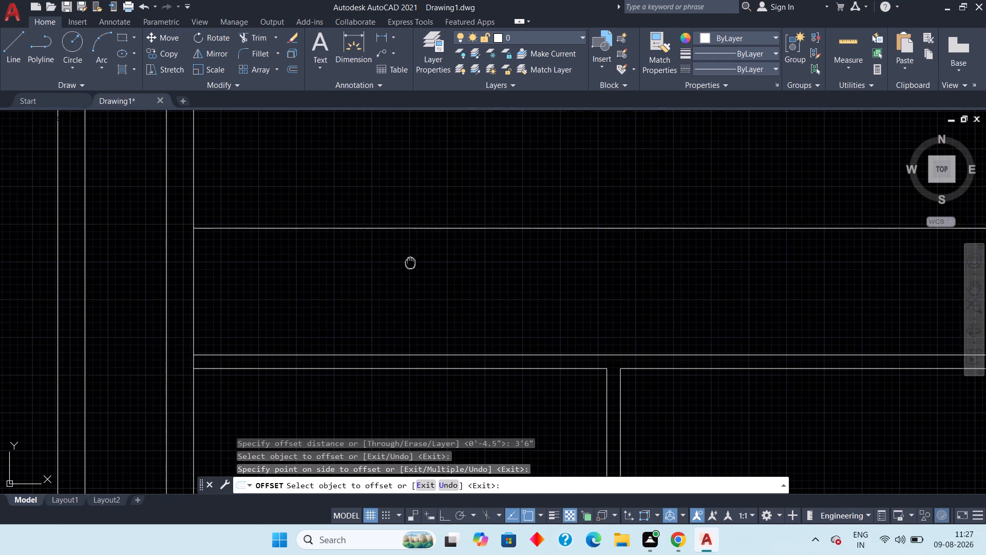
middle_click_drag(411, 268, 430, 309)
key("Escape")
Offset the new horizontal line 4.5" upward to form the second horizontal partition wall.
key("space")
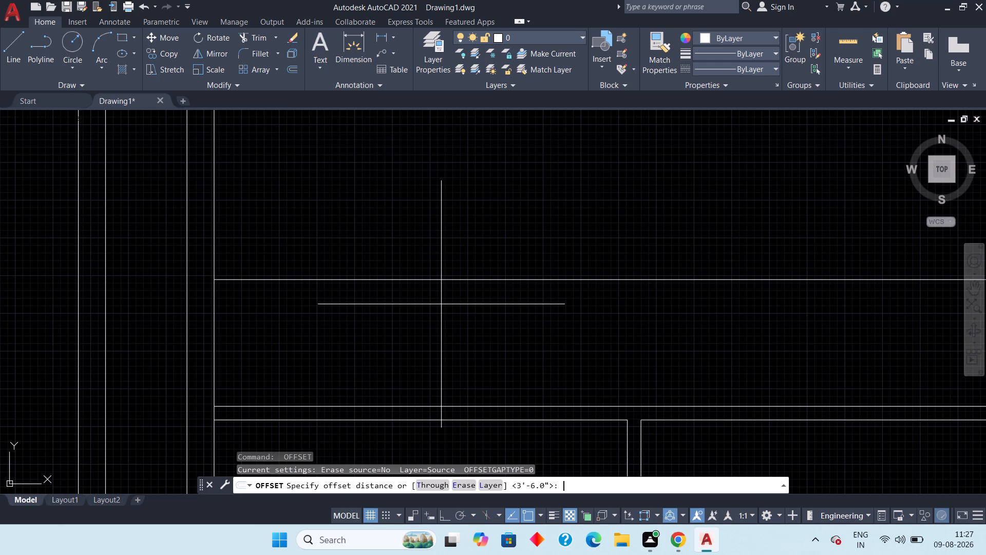
type("4.5\"")
key("Return")
left_click(458, 278)
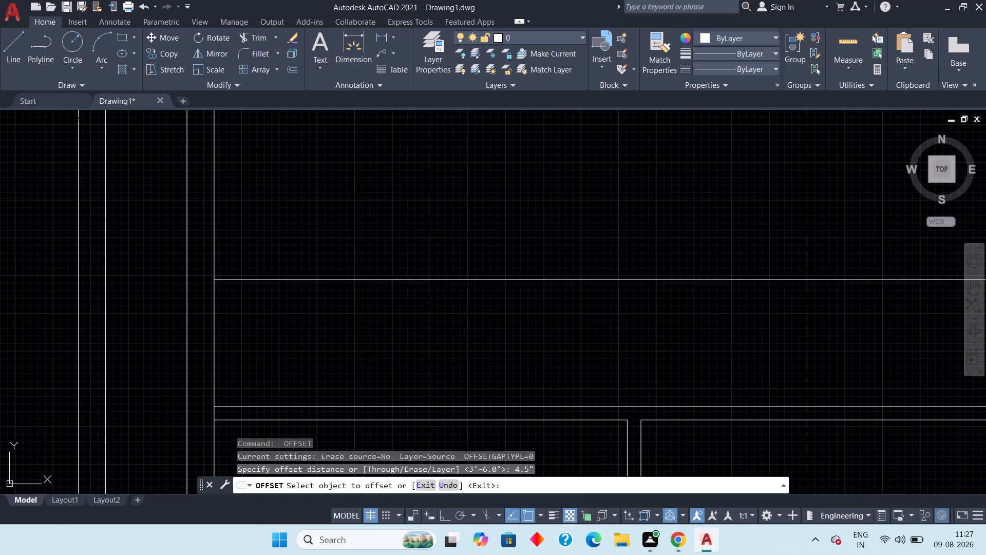
left_click(463, 228)
key("Escape")
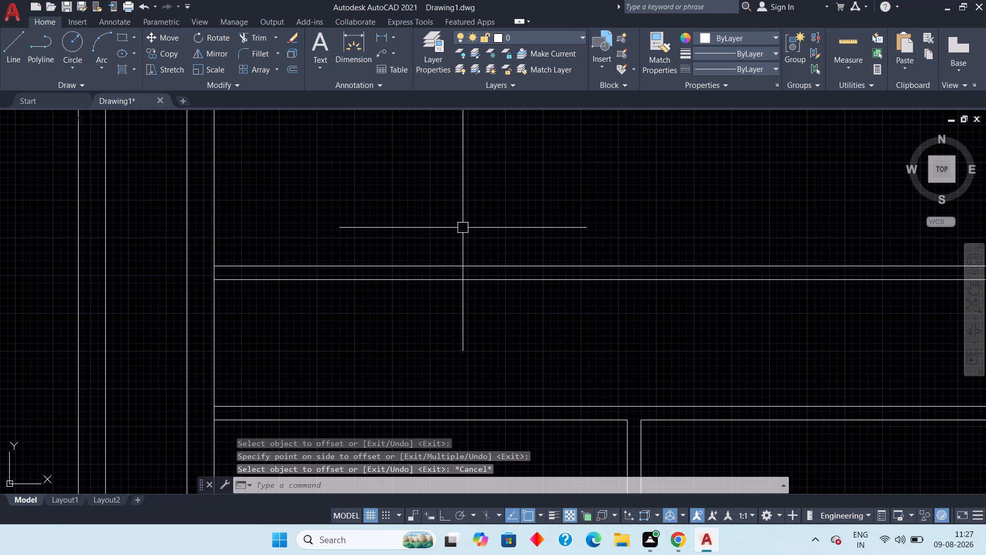
Offset the upper line of the second horizontal partition wall 3'6" upward.
key("space")
type("3'6")
key("shift+quotedbl")
key("Return")
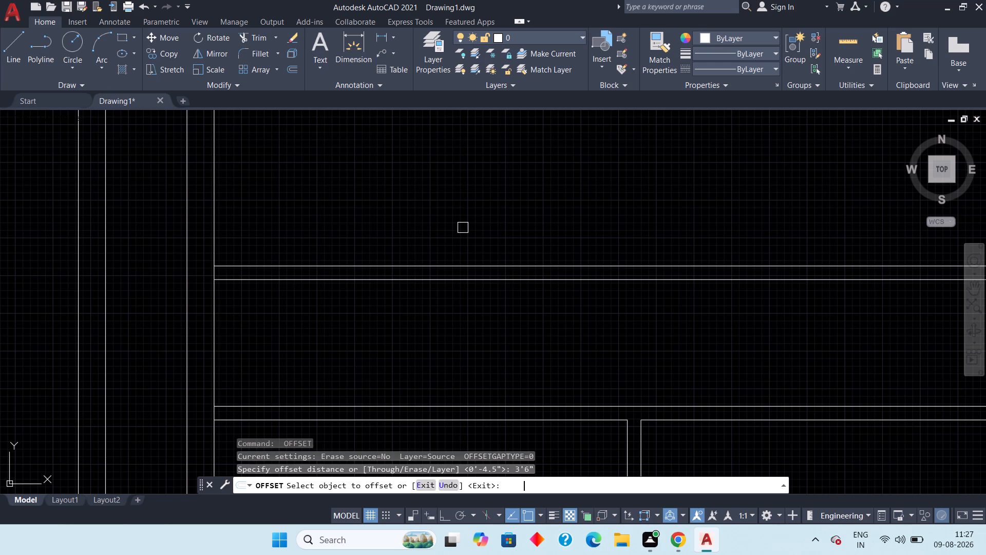
scroll(494, 255, "down", 2)
middle_click_drag(494, 244, 467, 293)
scroll(462, 292, "up", 2)
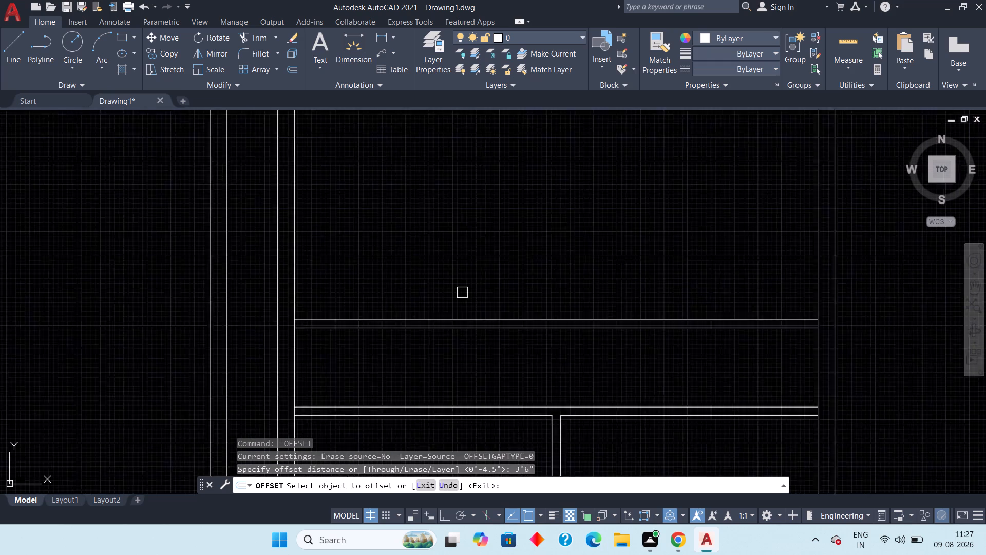
left_click(461, 335)
left_click(456, 235)
middle_click_drag(452, 251, 427, 309)
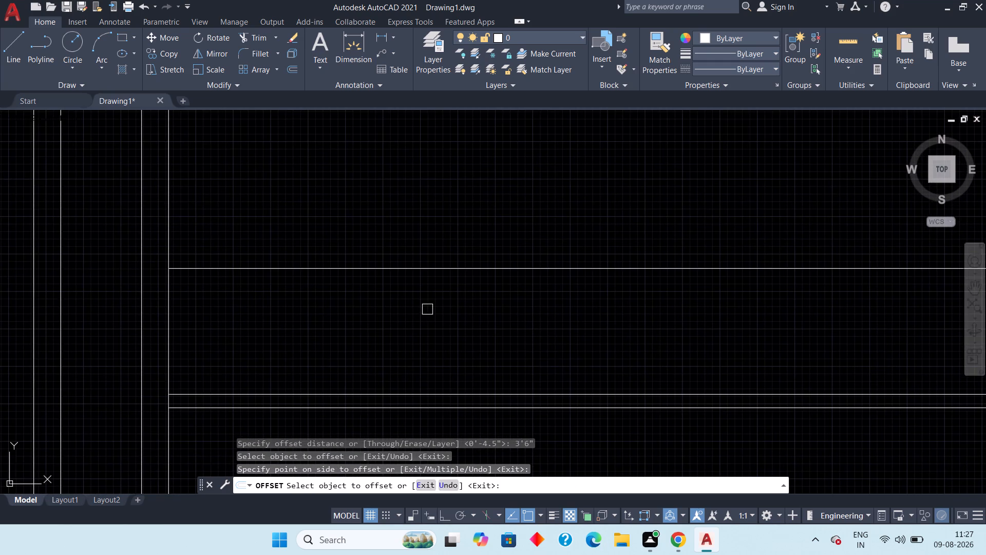
key("Escape")
Offset the newest horizontal line 4.5" upward to form the third horizontal partition wall.
key("space")
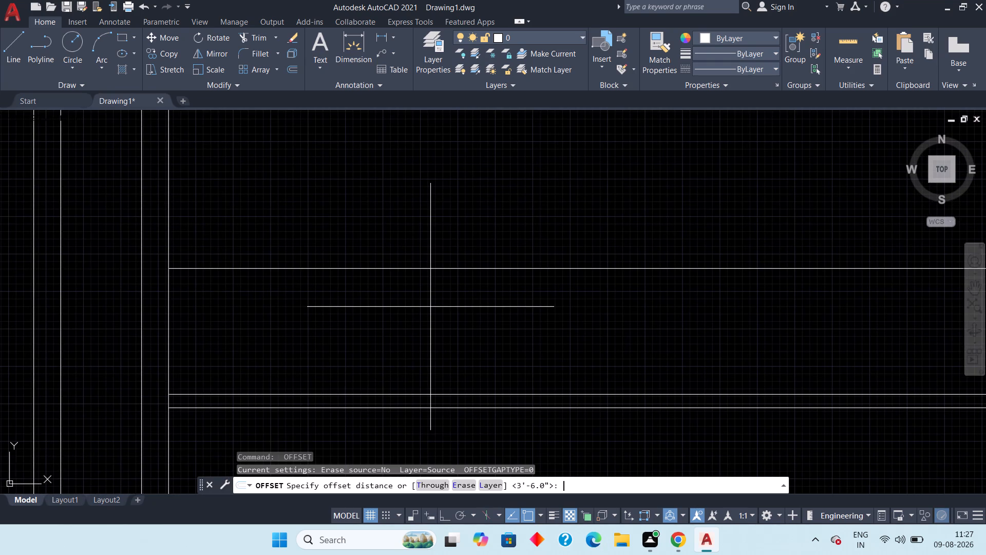
type("4.5\"")
key("Return")
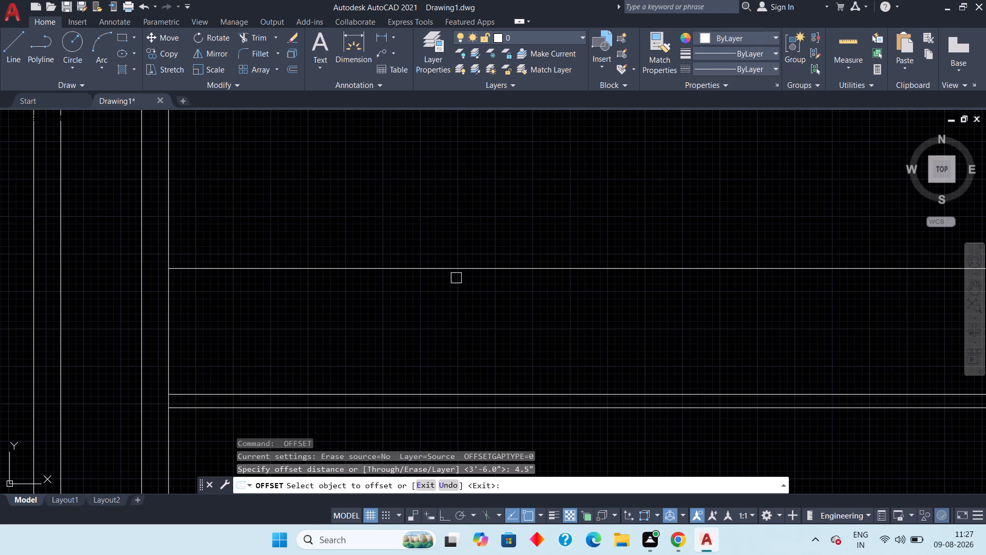
left_click(432, 267)
left_click(430, 214)
key("Escape")
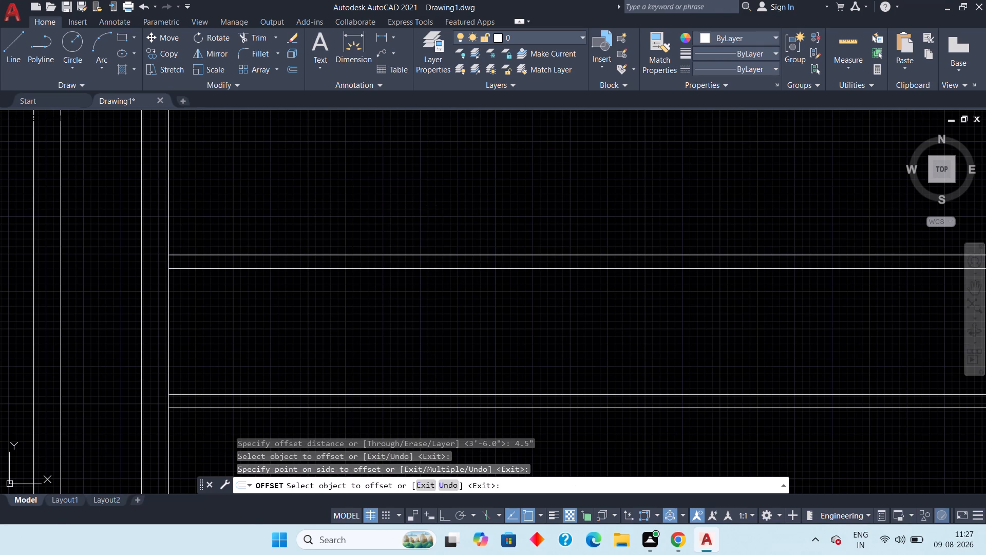
Offset the upper line of the third horizontal partition wall 3'6" upward.
key("space")
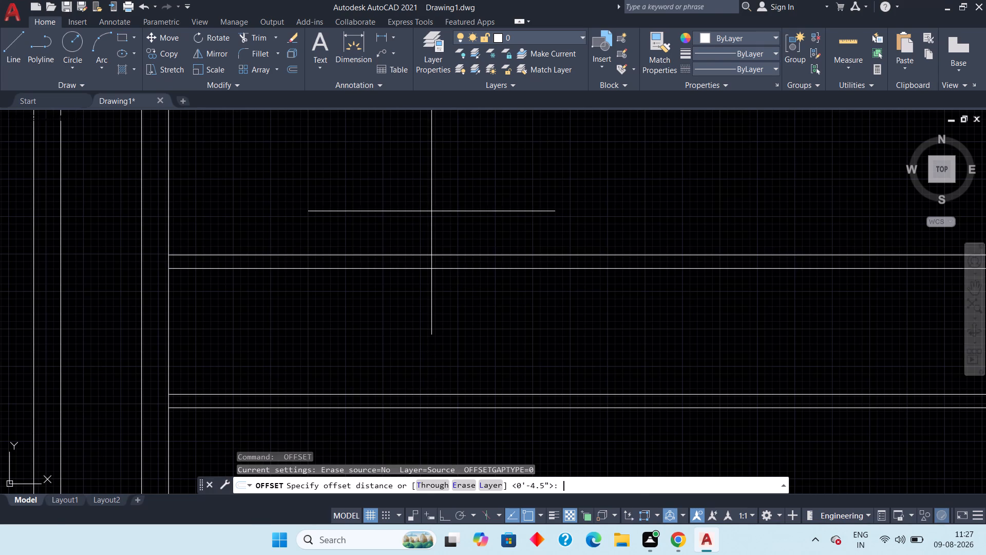
type("3'6\"")
key("space")
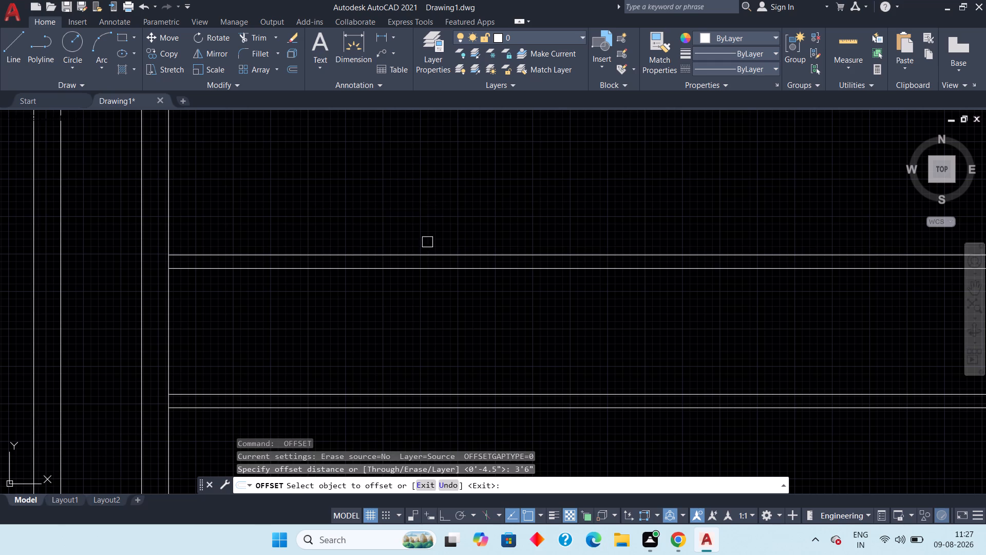
left_click(431, 253)
left_click(428, 180)
middle_click_drag(430, 234, 427, 315)
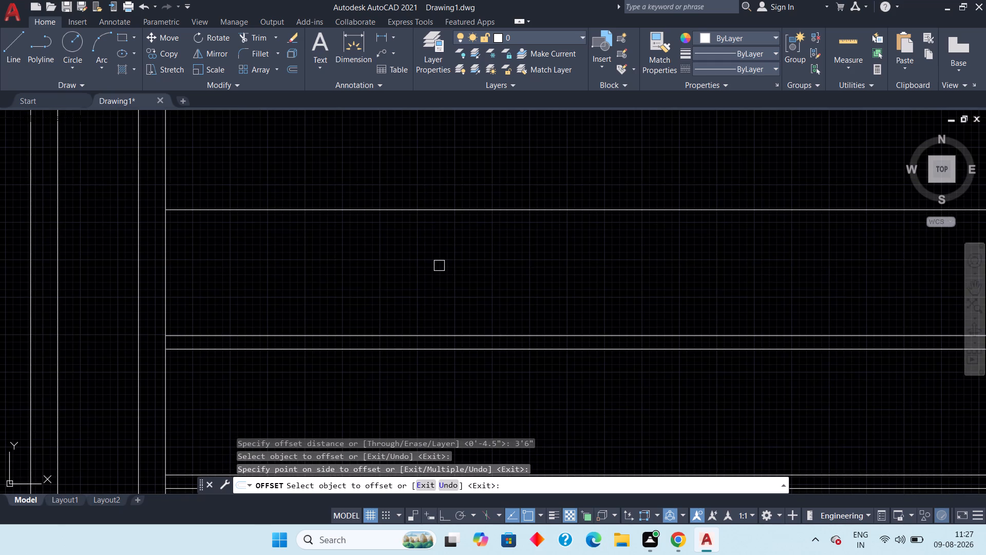
key("Escape")
Offset the newest horizontal line 4.5" upward to form the fourth horizontal partition wall.
key("space")
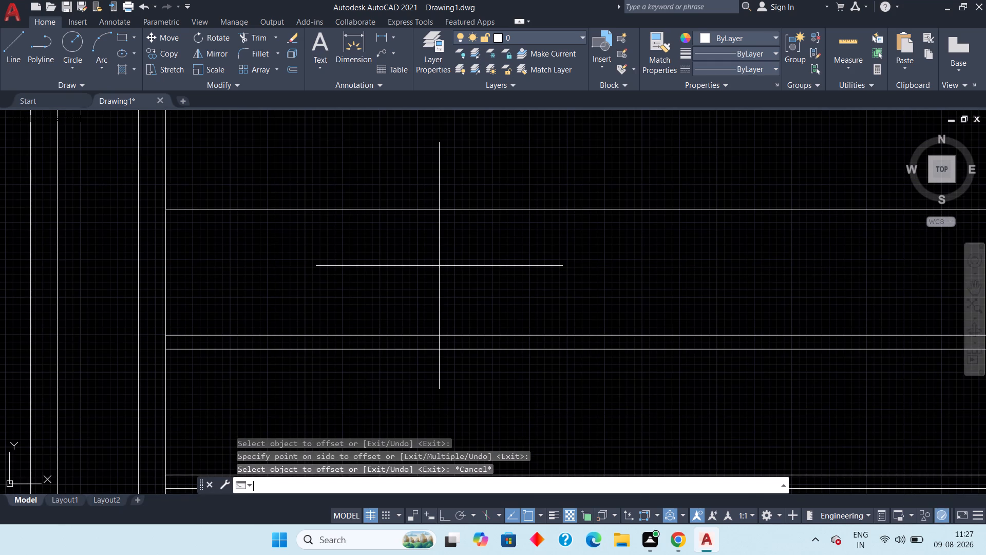
type("4.5\"")
key("Return")
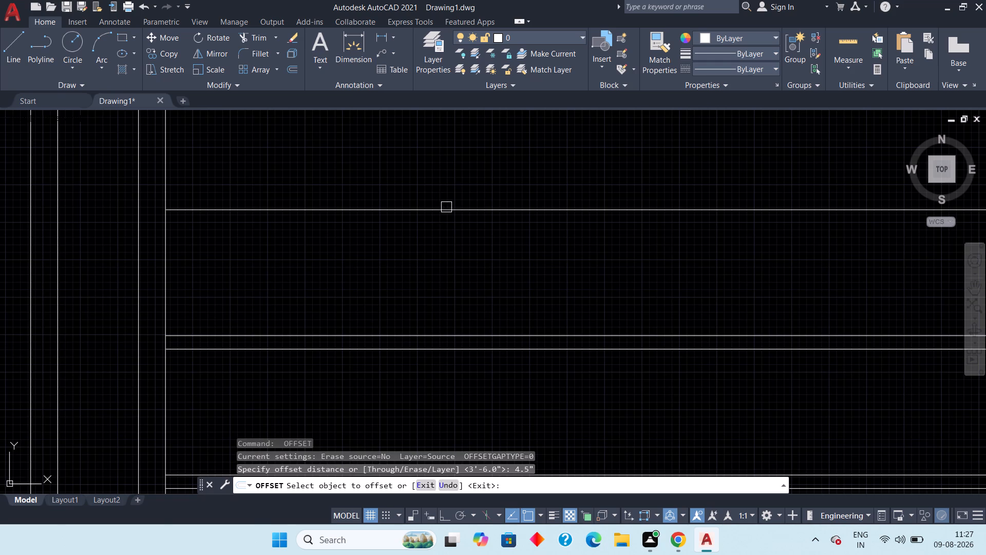
left_click(453, 207)
left_click(456, 186)
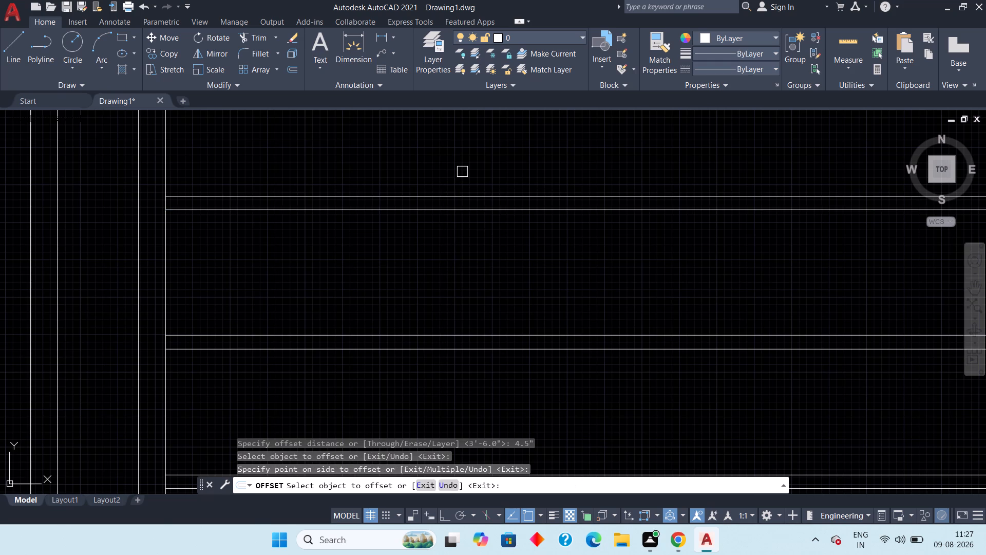
key("Escape")
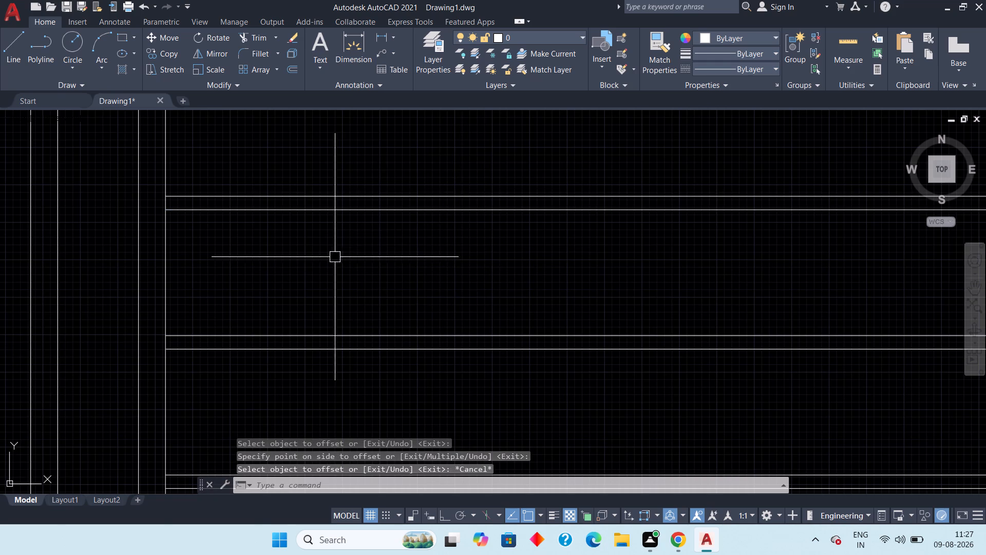
Trim the inner line of the left wall where each of the four horizontal partition walls meets it.
middle_click_drag(335, 257, 392, 283)
scroll(392, 283, "down", 1)
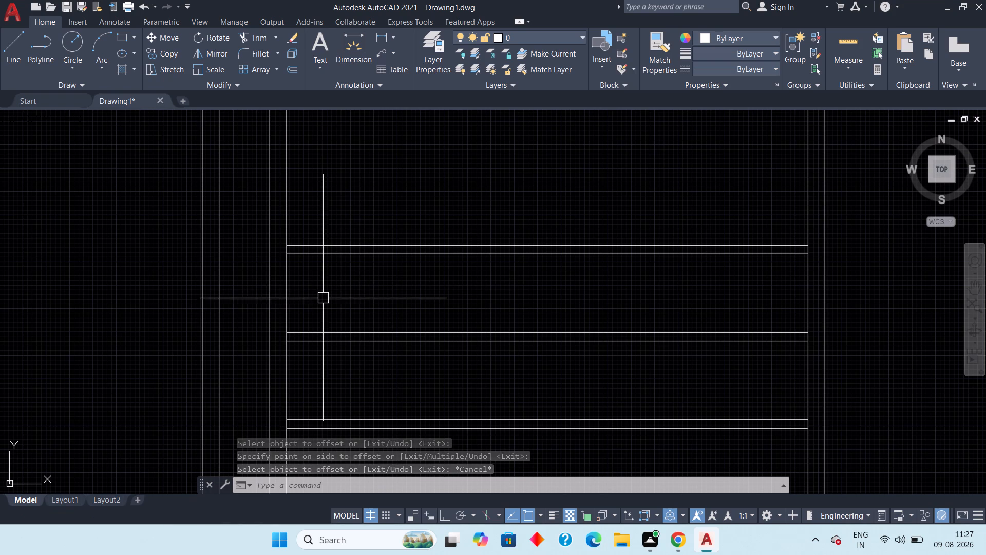
type("tr")
key("space")
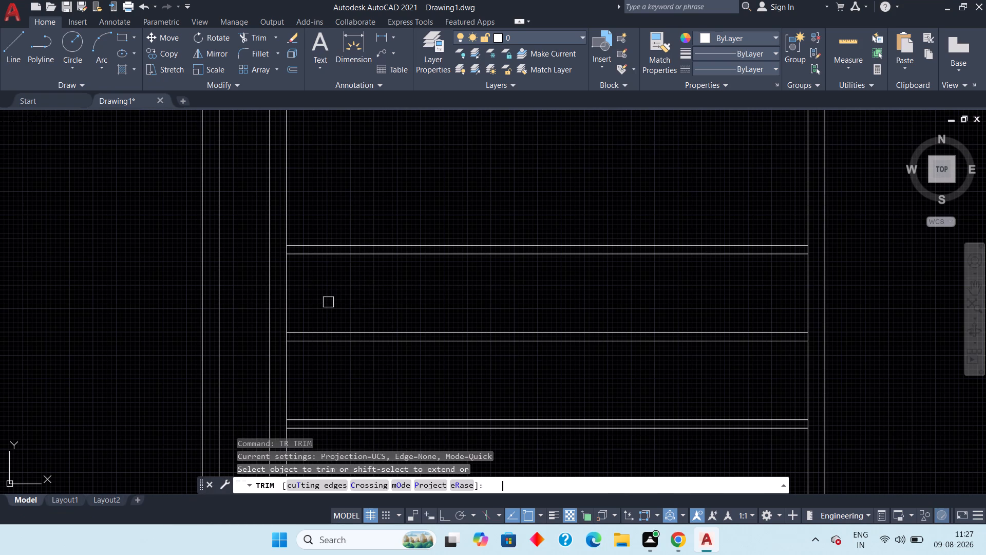
scroll(272, 243, "up", 5)
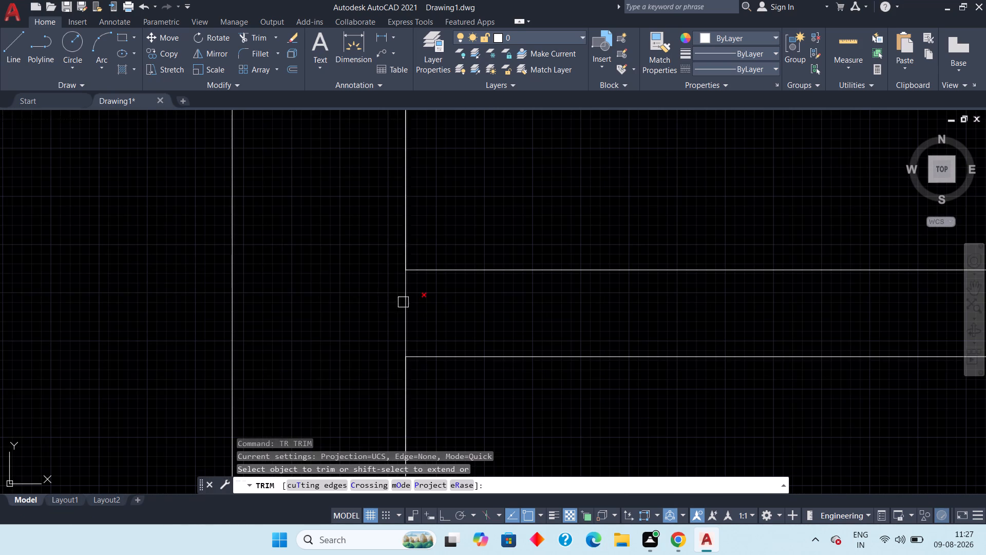
left_click(408, 312)
scroll(409, 312, "down", 4)
middle_click_drag(429, 361, 432, 263)
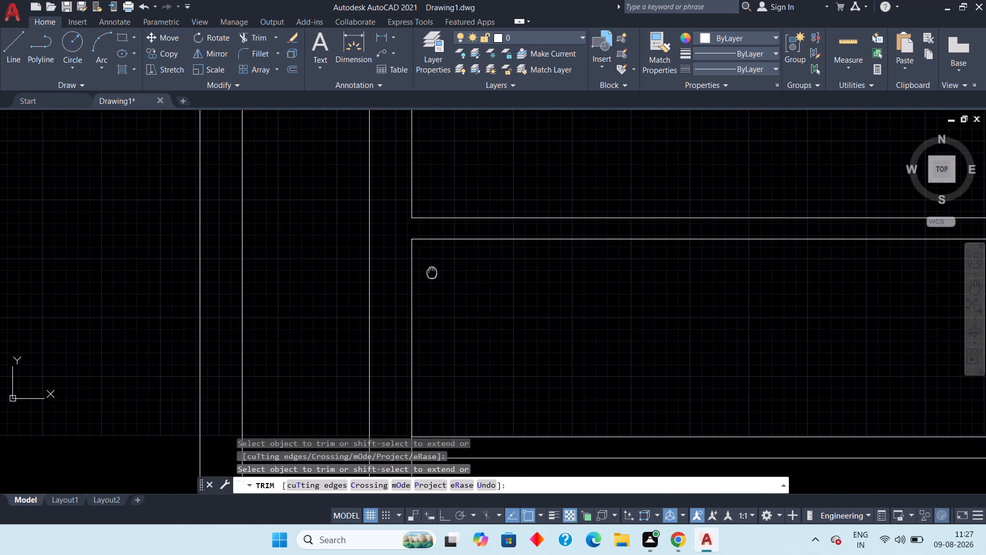
middle_click_drag(432, 263, 432, 241)
middle_click_drag(426, 354, 436, 247)
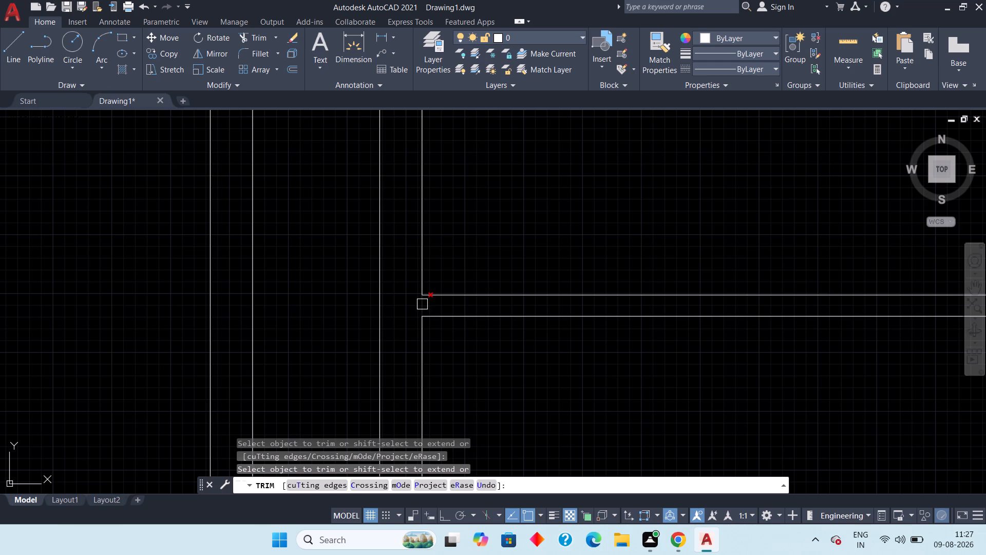
left_click(422, 304)
middle_click_drag(478, 382, 471, 214)
scroll(479, 374, "down", 2)
middle_click_drag(467, 230, 468, 260)
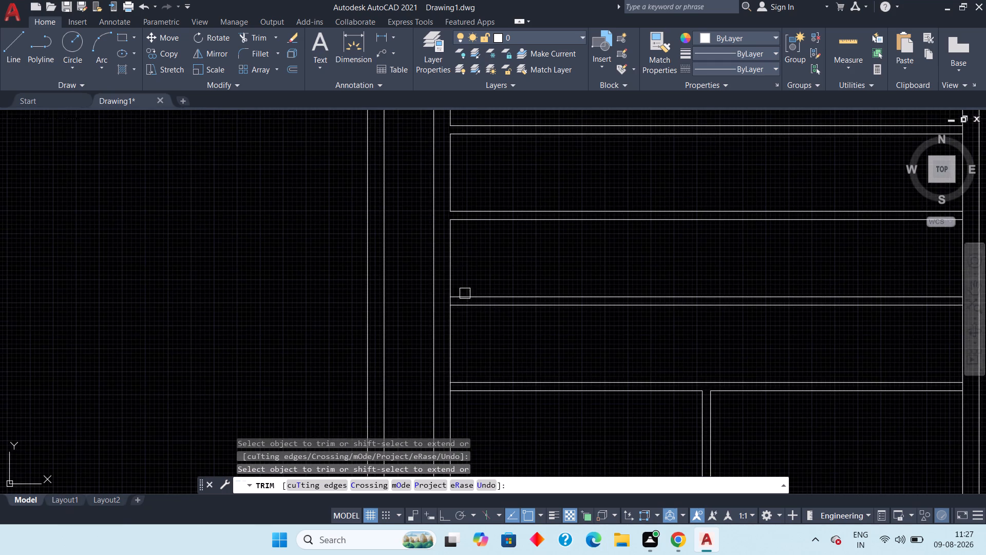
scroll(456, 317, "up", 3)
left_click(428, 258)
middle_click_drag(482, 354, 490, 249)
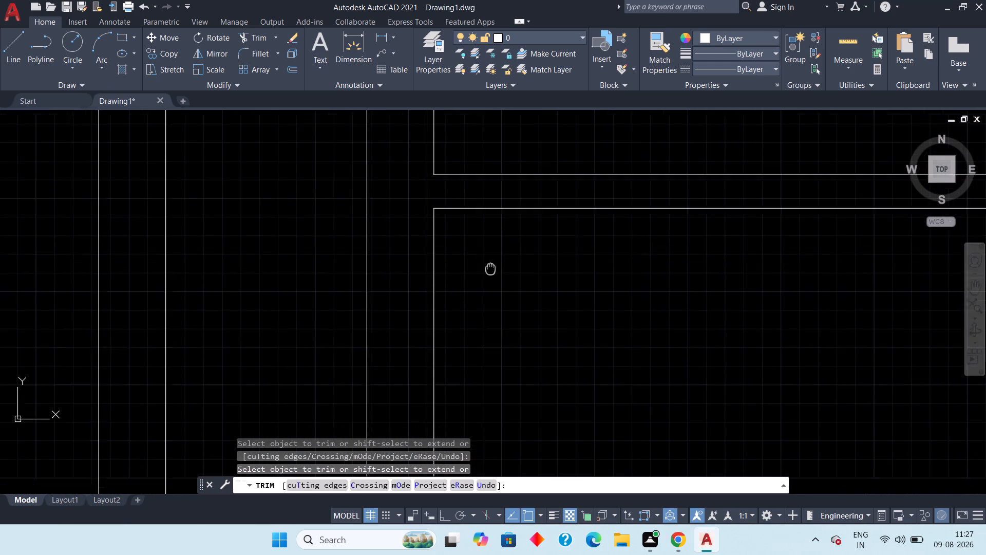
middle_click_drag(490, 249, 494, 169)
scroll(481, 356, "down", 2)
middle_click_drag(488, 342, 491, 297)
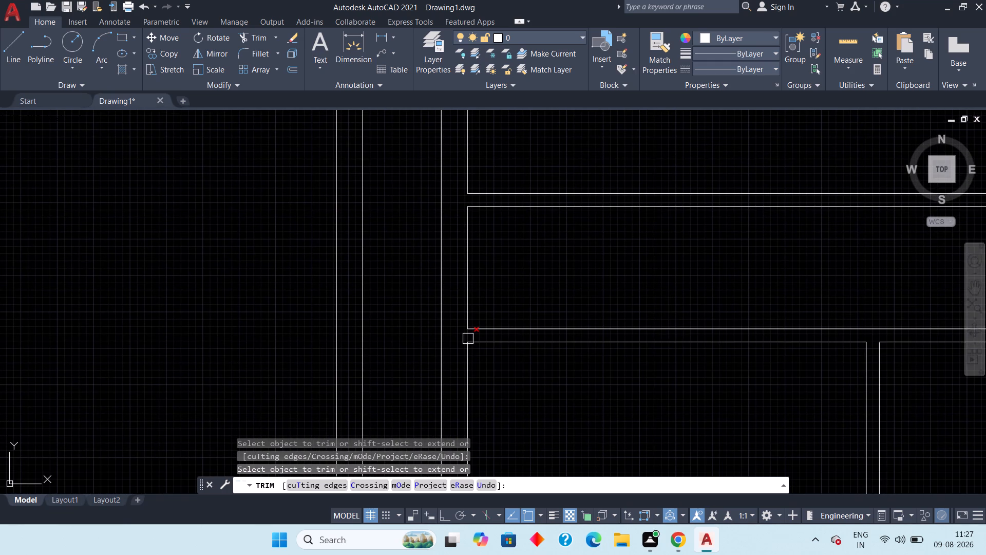
left_click(467, 336)
scroll(521, 287, "down", 3)
middle_click_drag(585, 281, 544, 285)
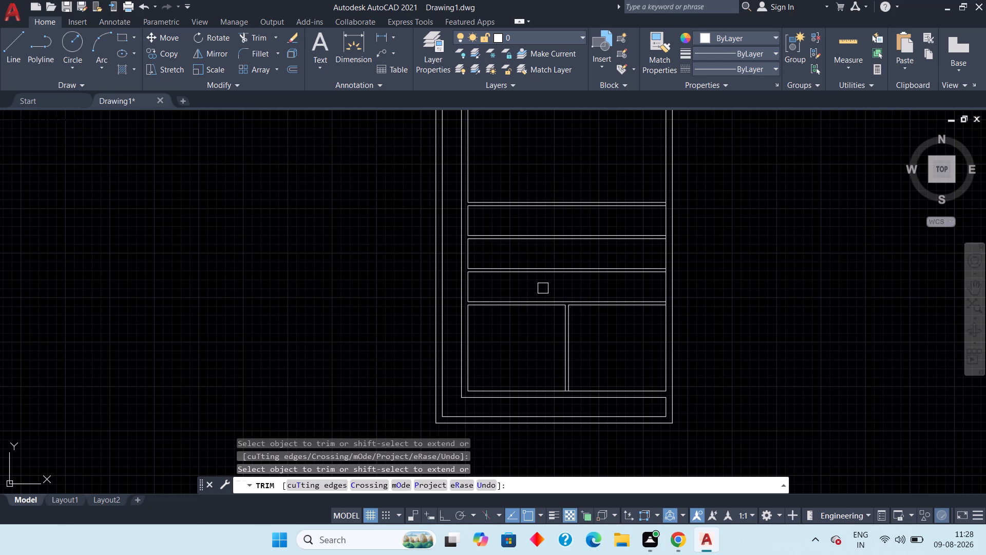
key("Escape")
key("Escape")
Offset the left wall's inner line 6'5.5" to the right in each of the three narrow strips between the horizontal partitions.
key("o")
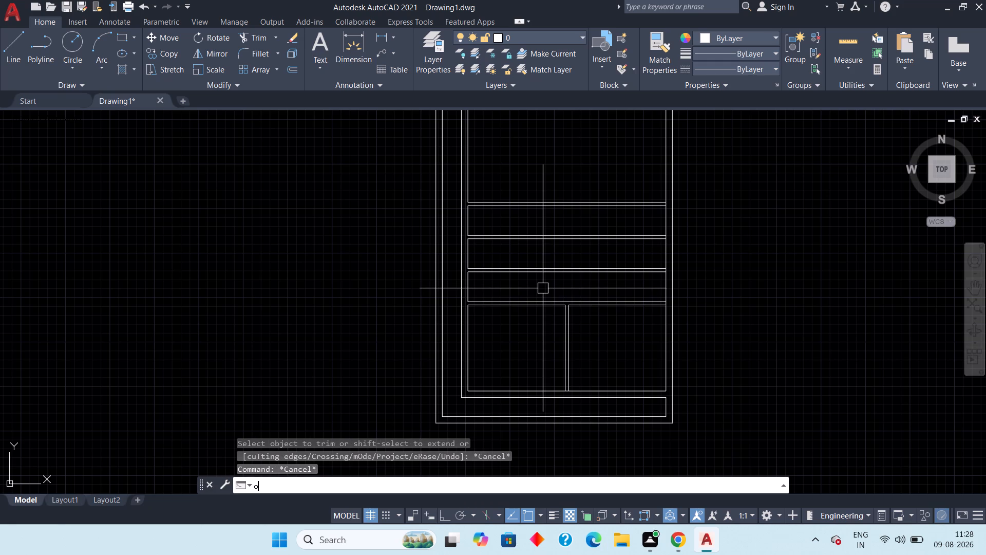
type("ff")
key("space")
type("6'")
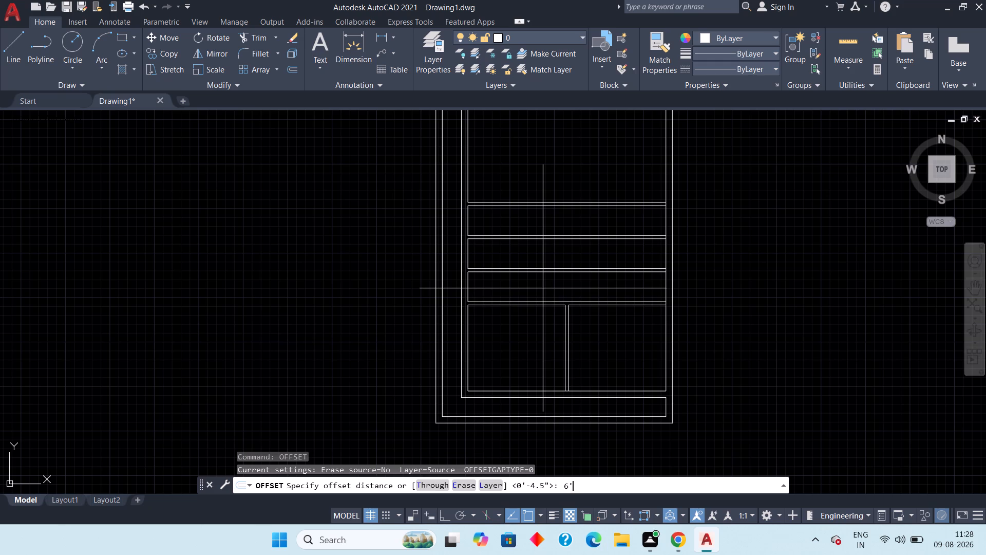
type("5.5\"")
key("Return")
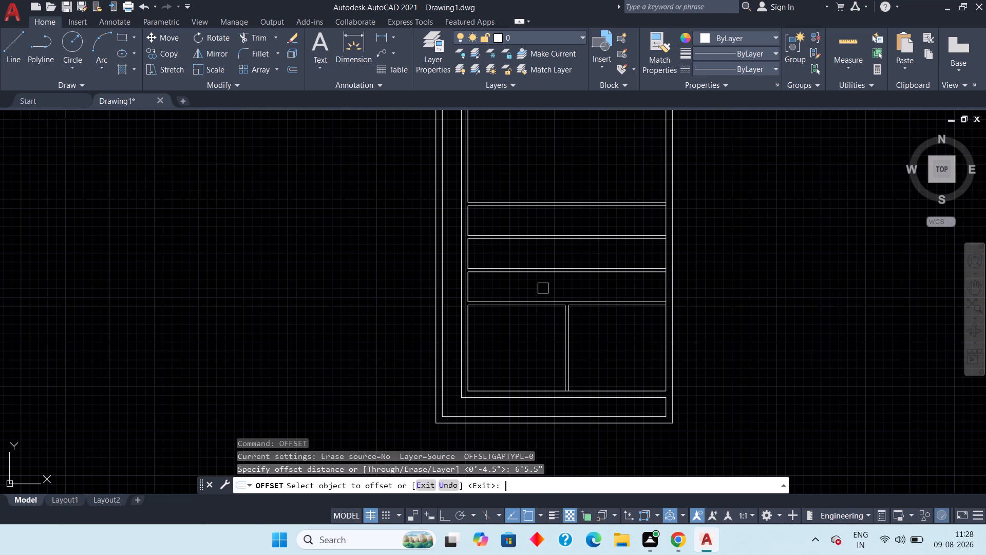
scroll(545, 298, "up", 3)
middle_click_drag(534, 300, 625, 300)
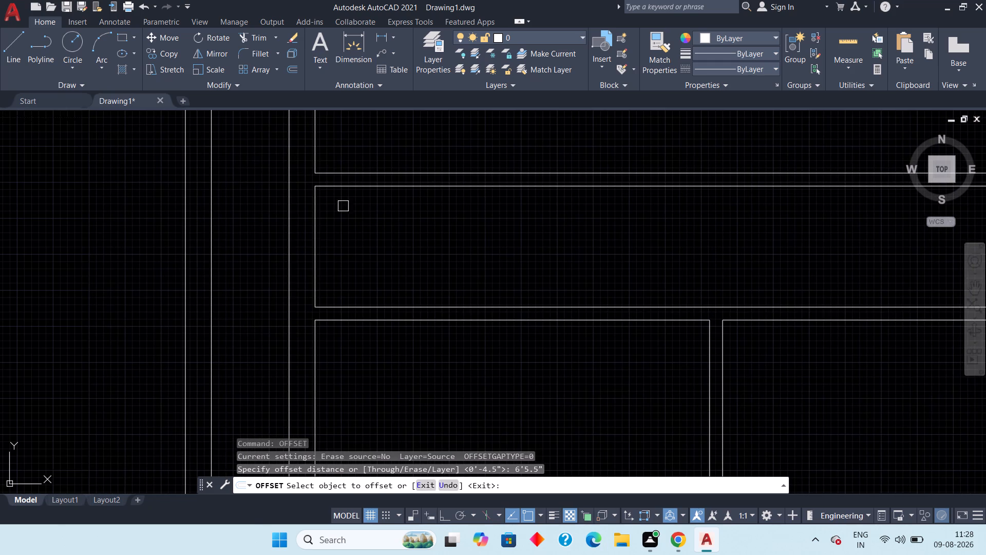
left_click(317, 225)
left_click(391, 236)
middle_click_drag(397, 242, 368, 430)
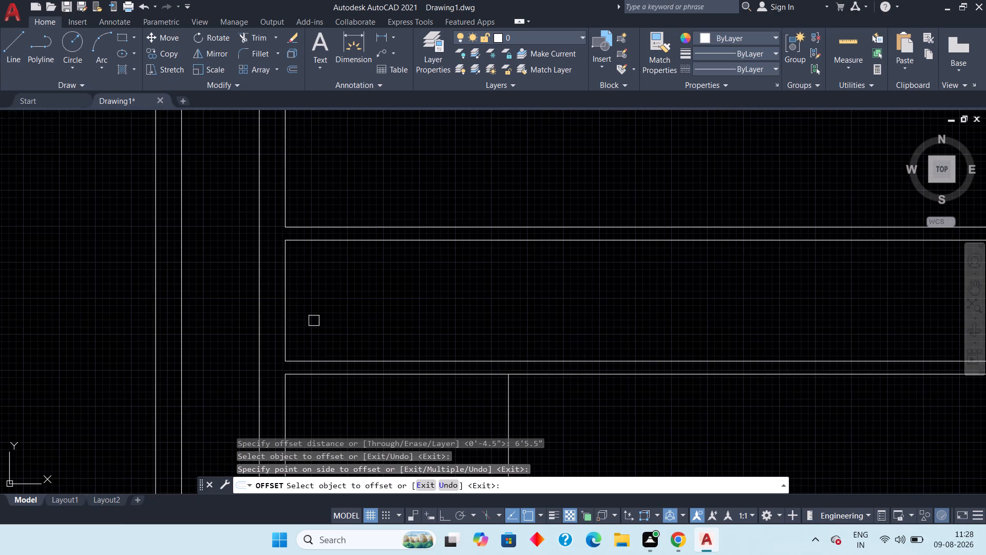
left_click(286, 329)
left_click(361, 326)
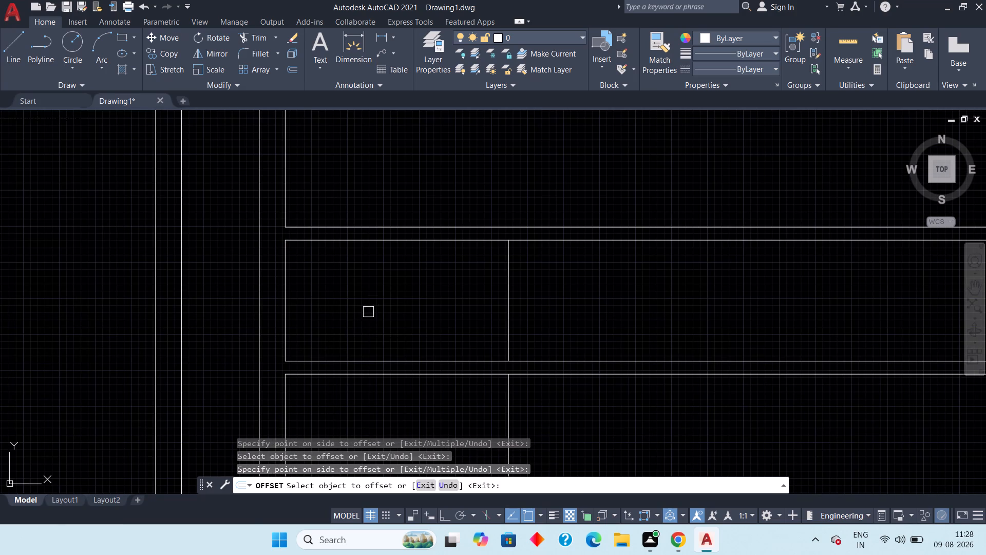
middle_click_drag(373, 304, 363, 340)
left_click(275, 225)
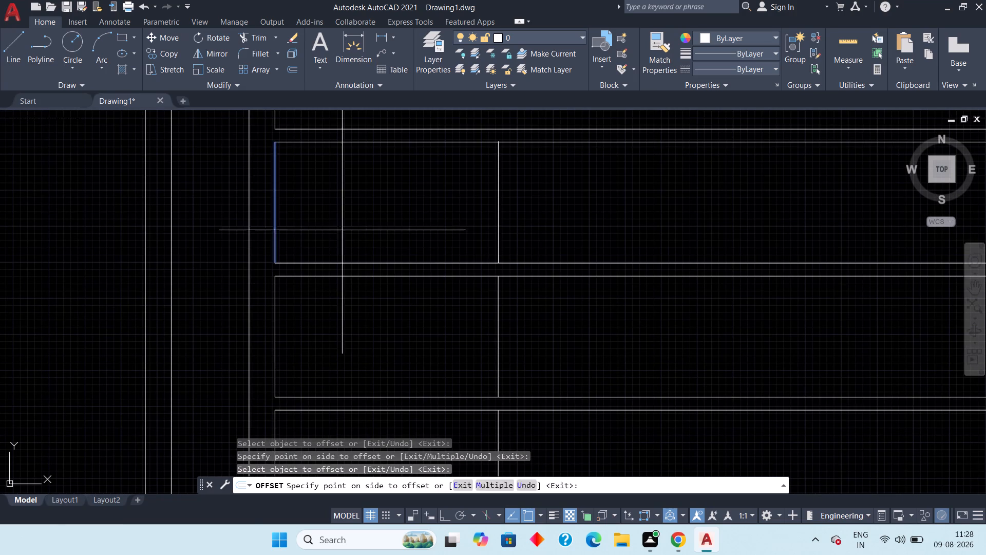
left_click(354, 230)
scroll(357, 229, "down", 2)
middle_click_drag(357, 229, 336, 229)
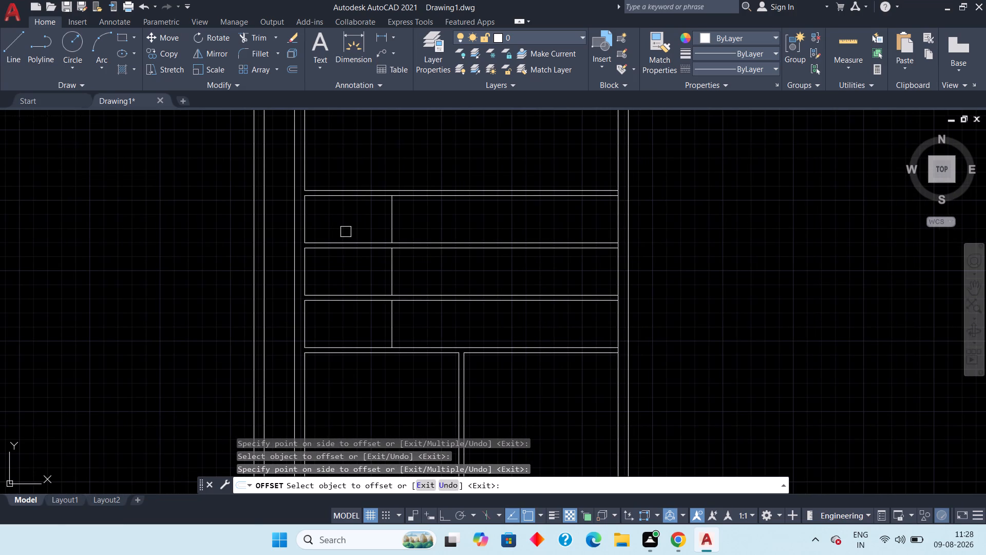
key("Escape")
Offset the three new vertical lines 4.5" to the right to form a vertical partition wall in each strip.
key("space")
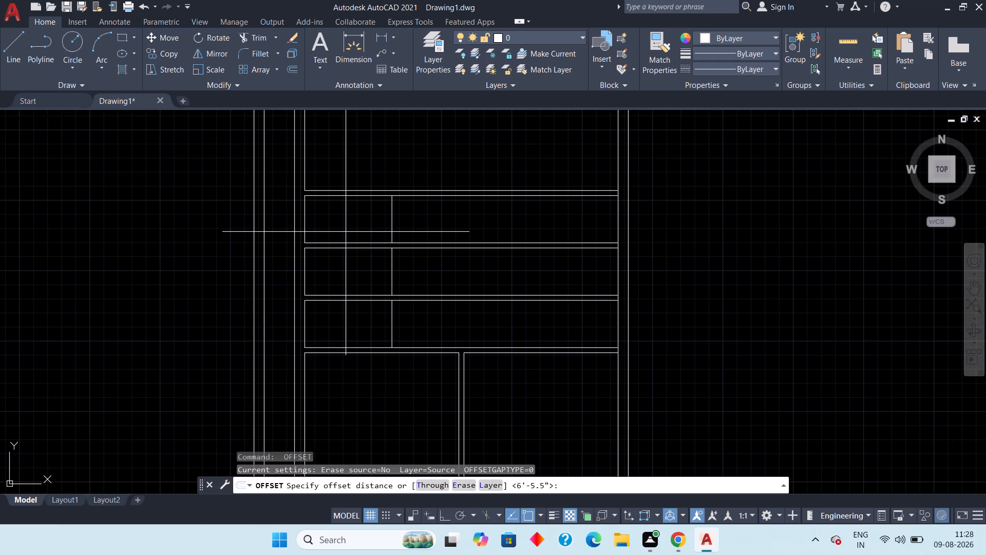
type("4.5\"")
key("space")
scroll(365, 233, "up", 3)
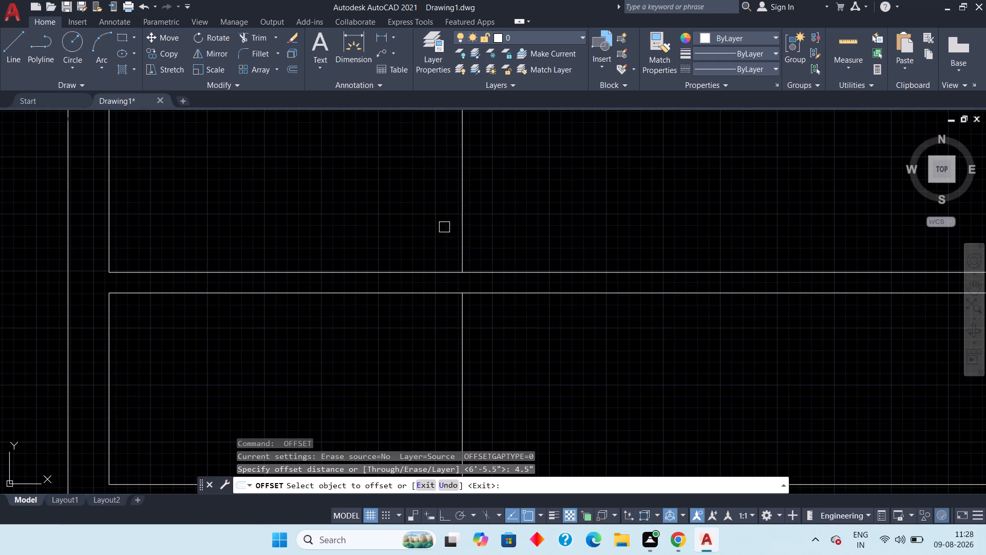
left_click(462, 225)
left_click(503, 219)
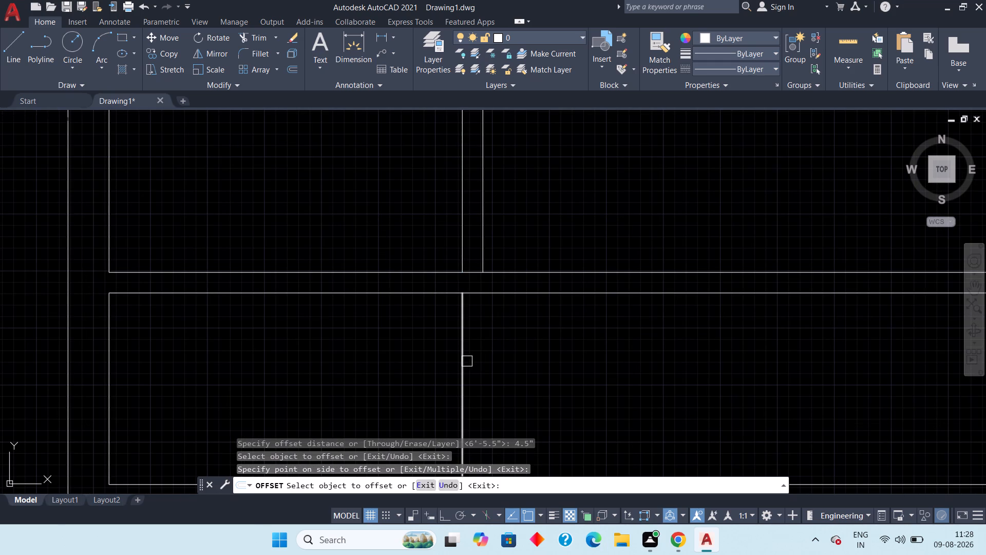
left_click(465, 362)
left_click(496, 353)
middle_click_drag(500, 348, 490, 188)
scroll(490, 188, "down", 2)
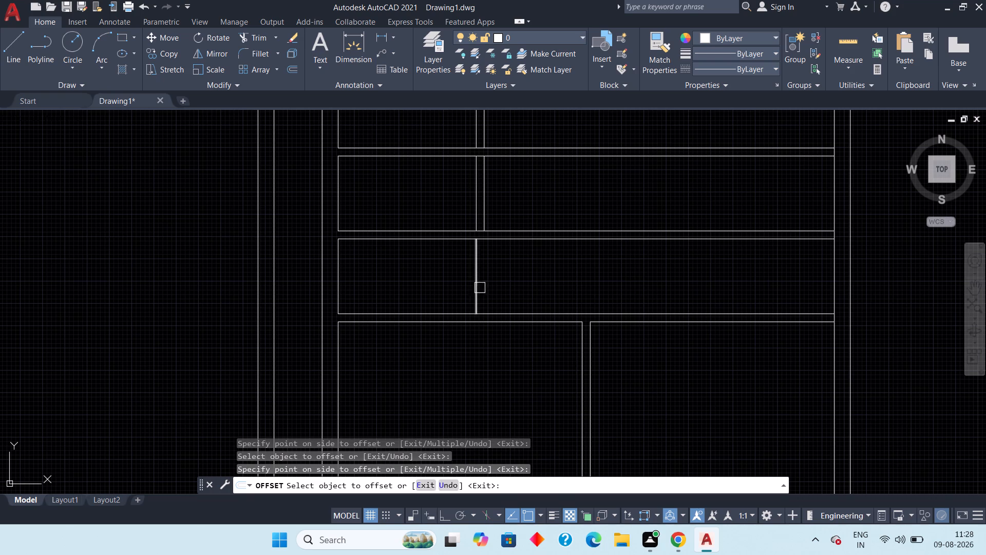
left_click(479, 288)
left_click(518, 280)
key("Escape")
key("Escape")
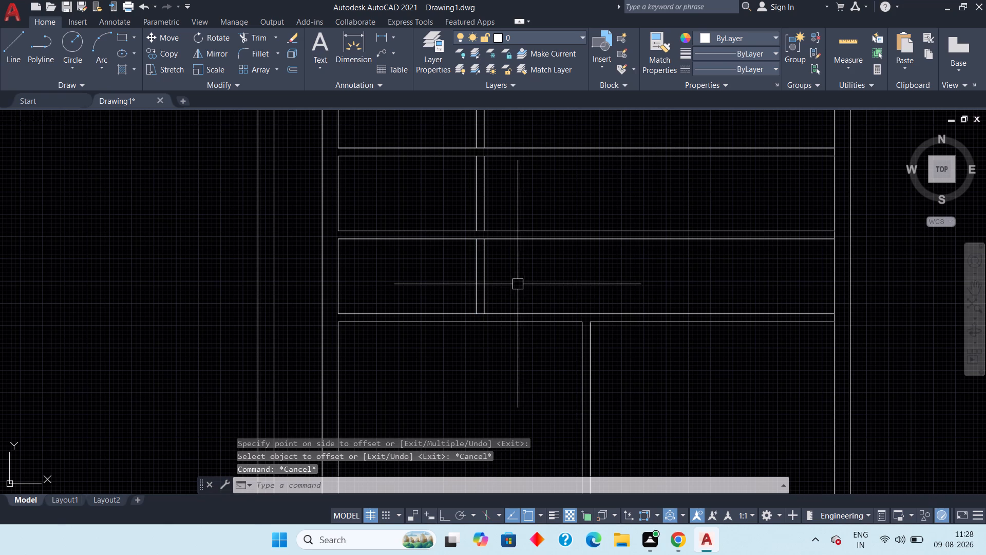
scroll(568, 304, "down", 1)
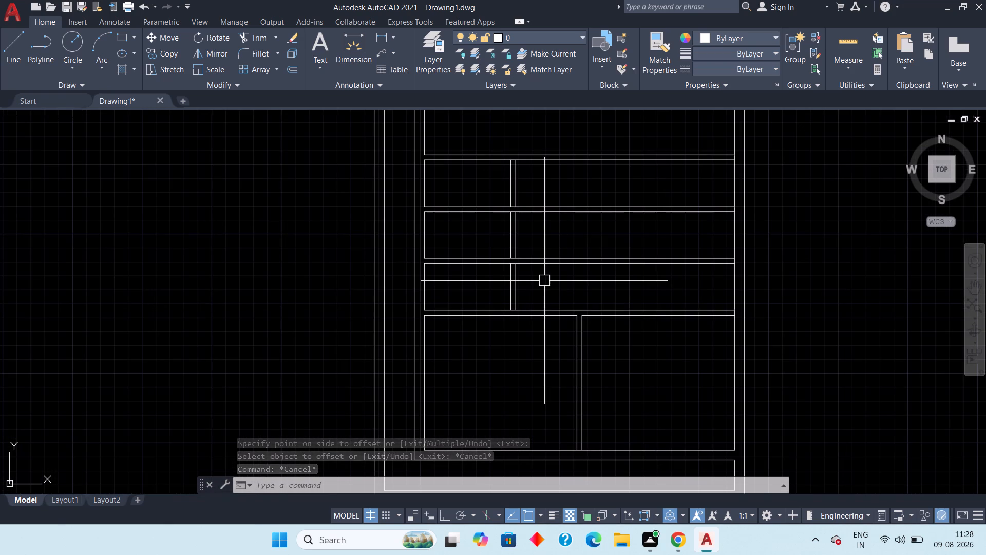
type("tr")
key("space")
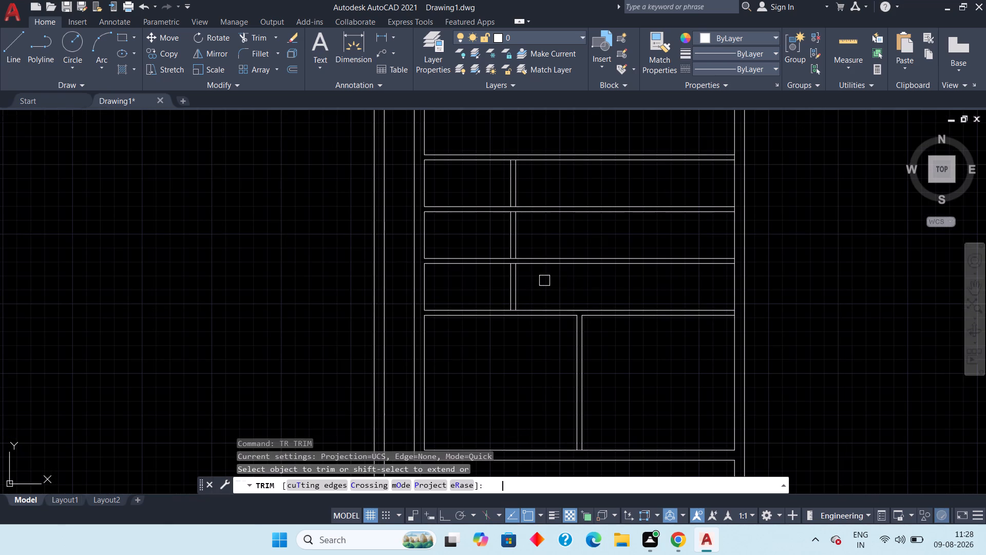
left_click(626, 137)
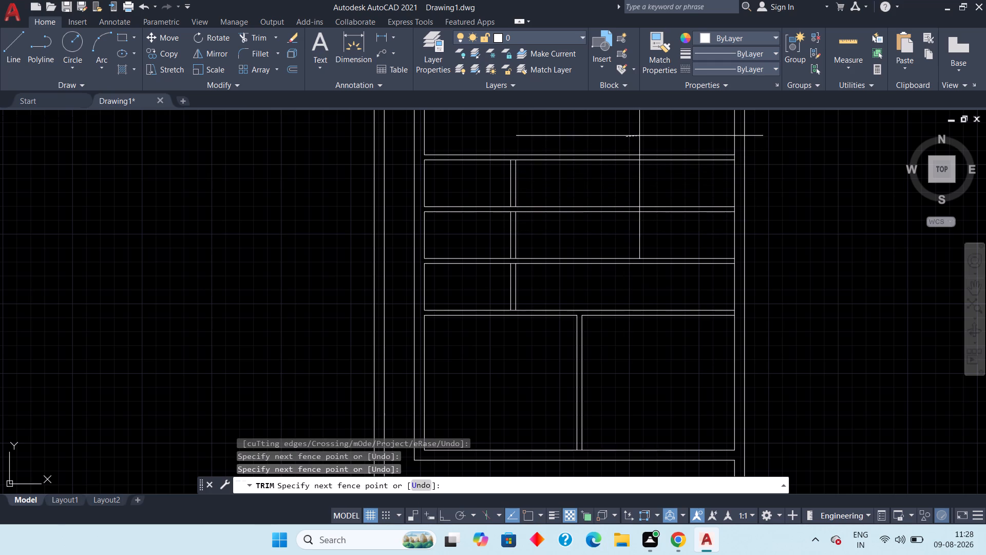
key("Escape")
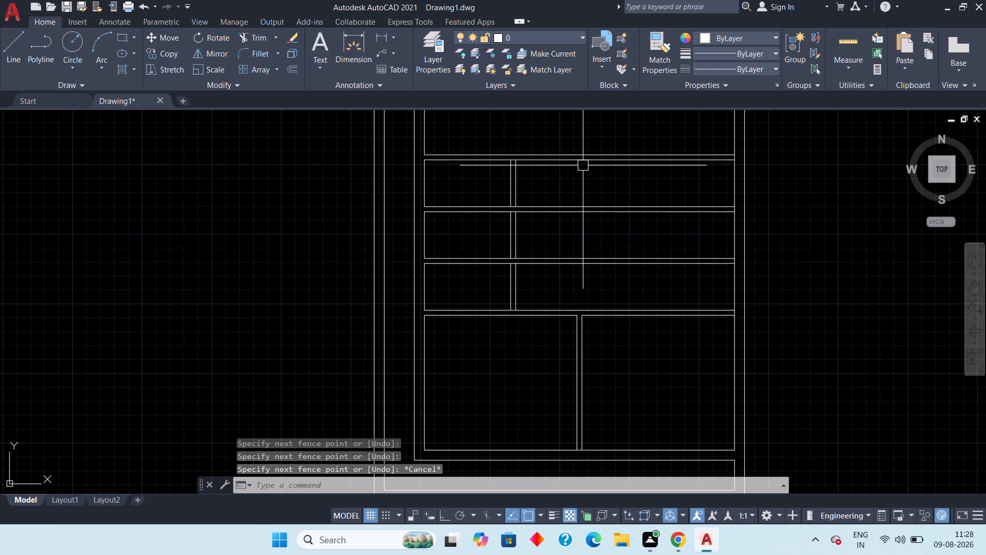
Trim away the five horizontal partition lines right of the strip walls, from the fourth wall's lower line to the second wall's lower line.
key("space")
scroll(583, 165, "up", 1)
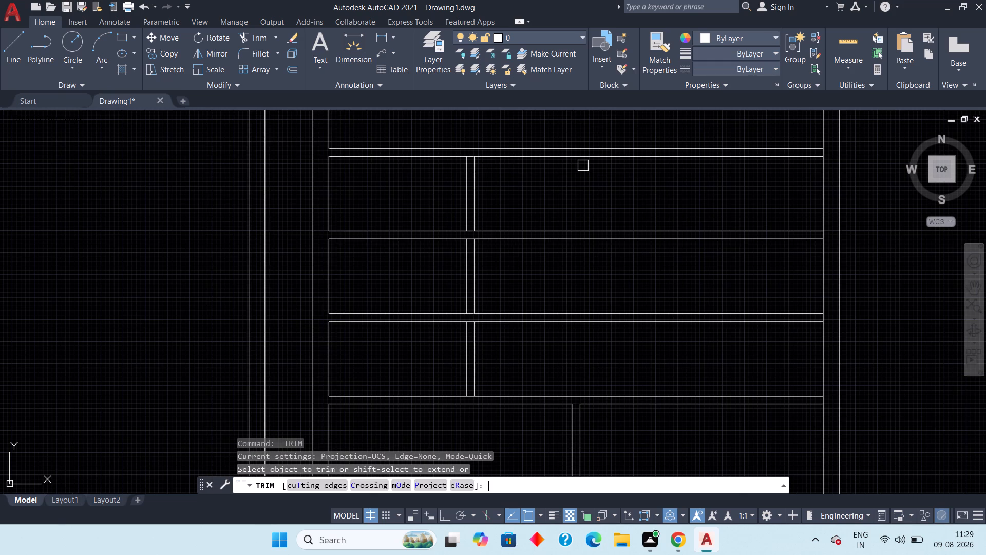
left_click_drag(587, 158, 591, 230)
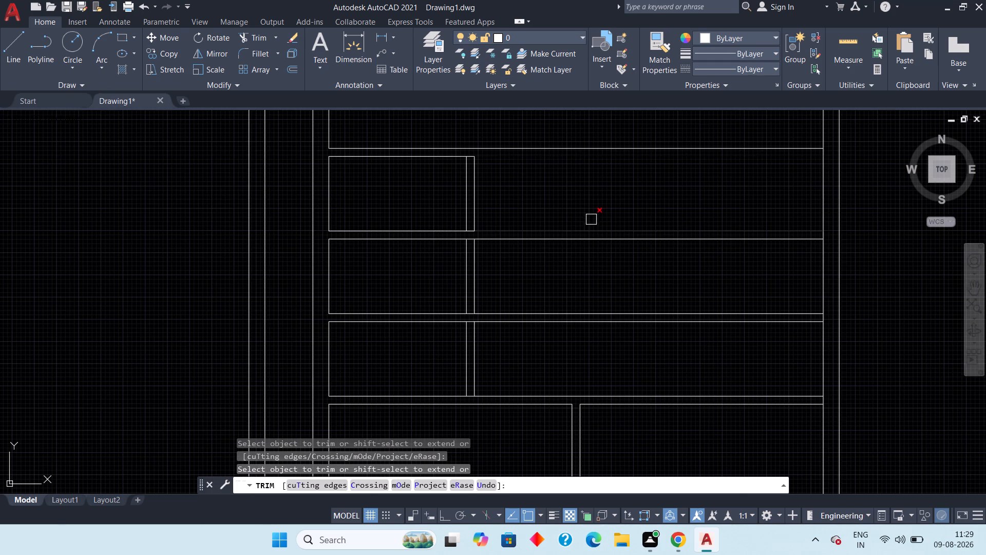
left_click_drag(593, 192, 590, 300)
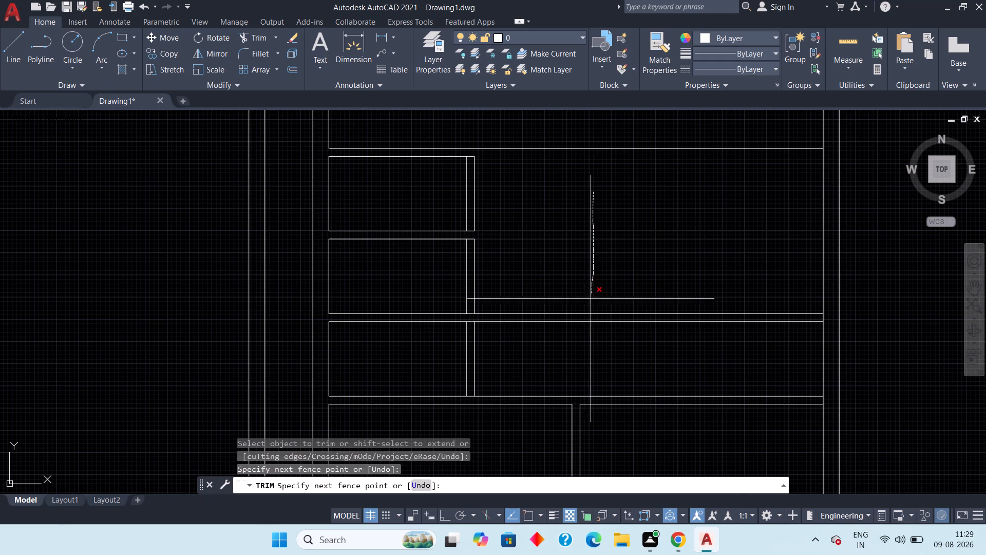
left_click_drag(590, 300, 582, 359)
middle_click_drag(536, 359, 723, 326)
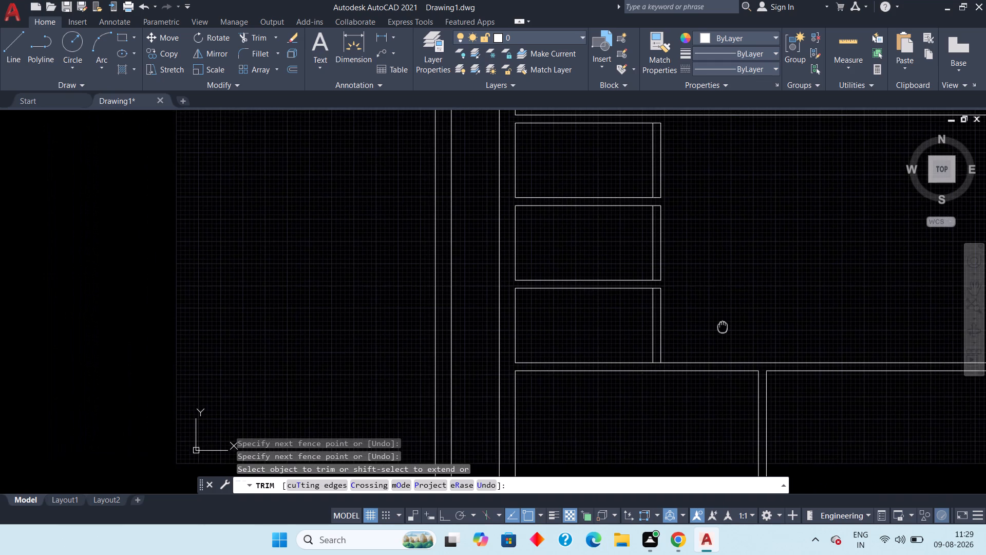
middle_click_drag(723, 326, 724, 335)
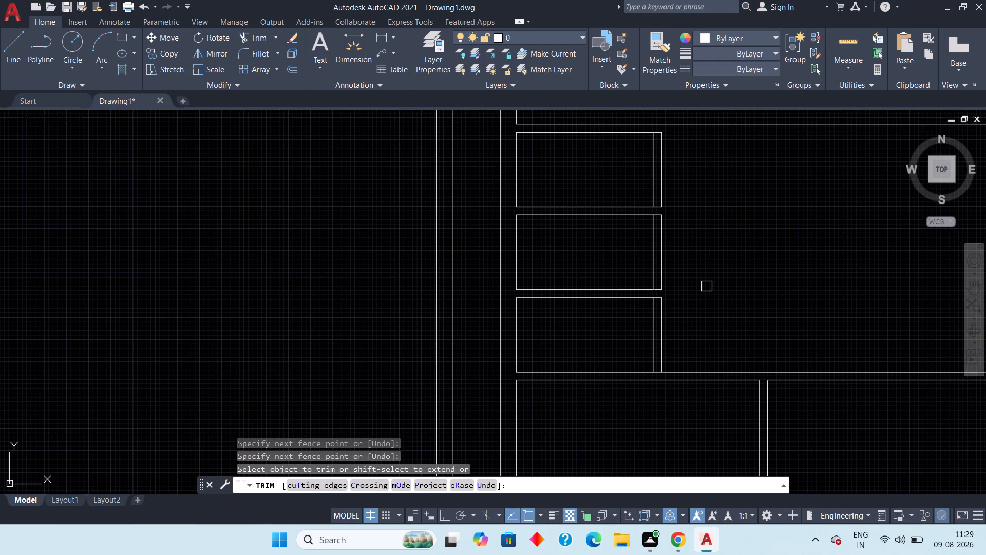
key("Escape")
key("Escape")
Extend both lines of the three short vertical walls upward across the horizontal walls above them to make one continuous partition.
type("ex")
key("space")
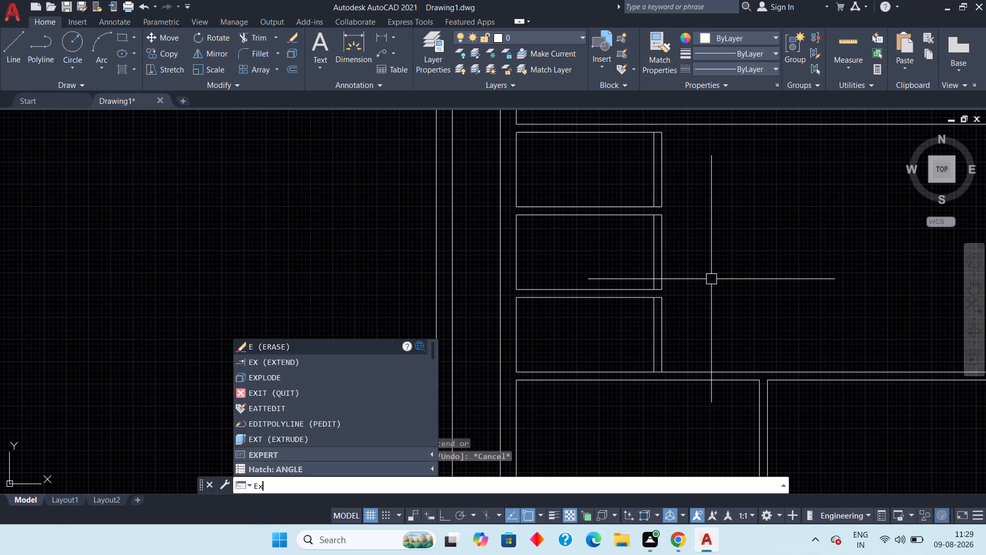
left_click(651, 325)
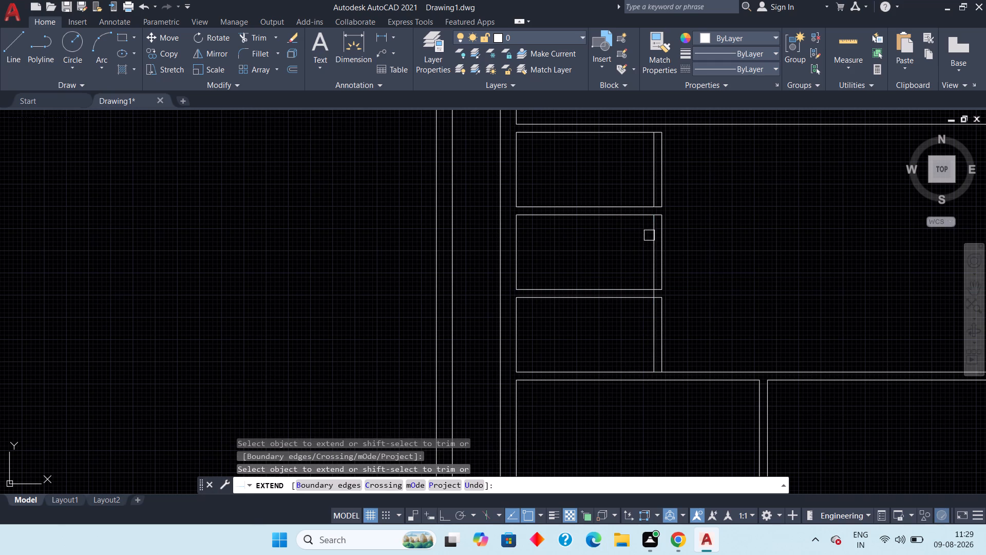
left_click(653, 237)
left_click(651, 166)
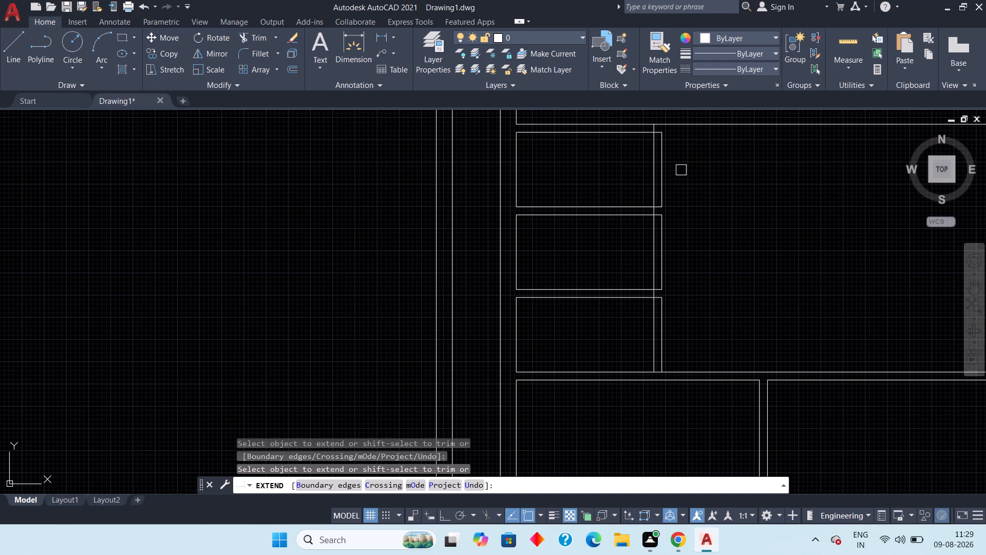
left_click(662, 155)
left_click(663, 238)
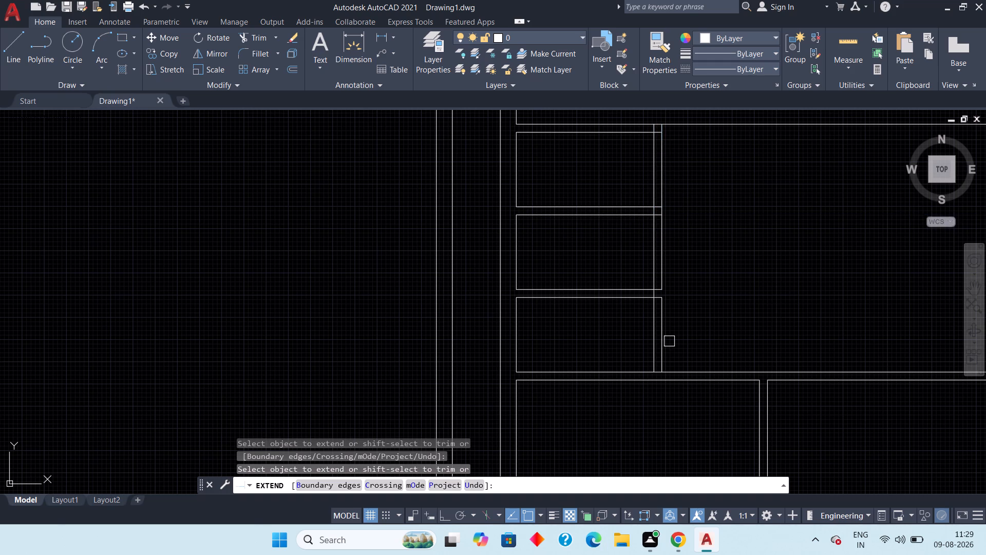
left_click(665, 325)
key("Escape")
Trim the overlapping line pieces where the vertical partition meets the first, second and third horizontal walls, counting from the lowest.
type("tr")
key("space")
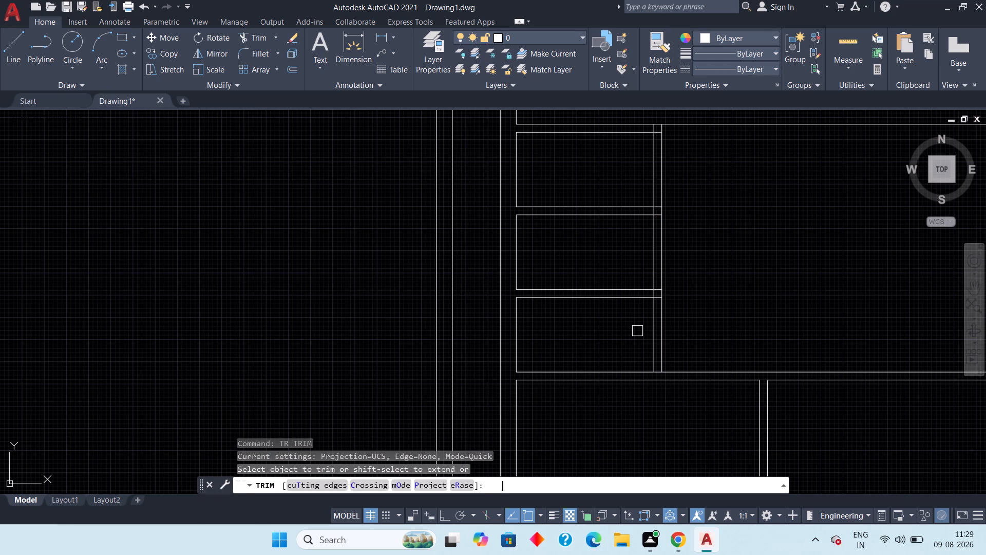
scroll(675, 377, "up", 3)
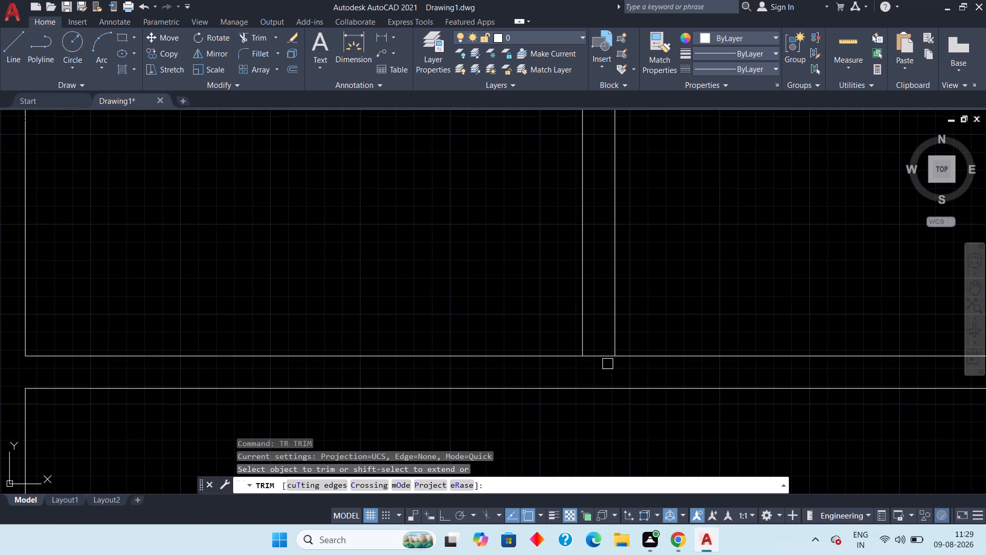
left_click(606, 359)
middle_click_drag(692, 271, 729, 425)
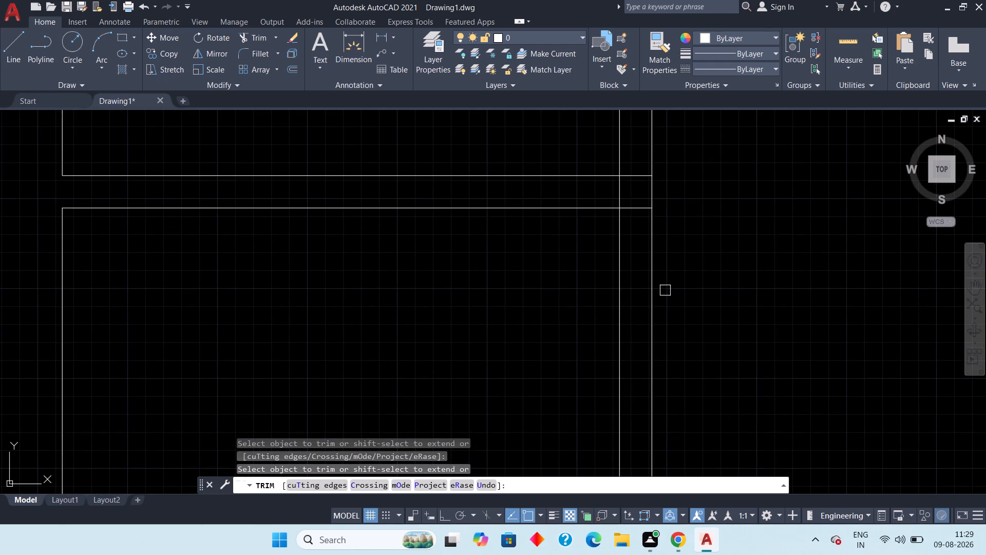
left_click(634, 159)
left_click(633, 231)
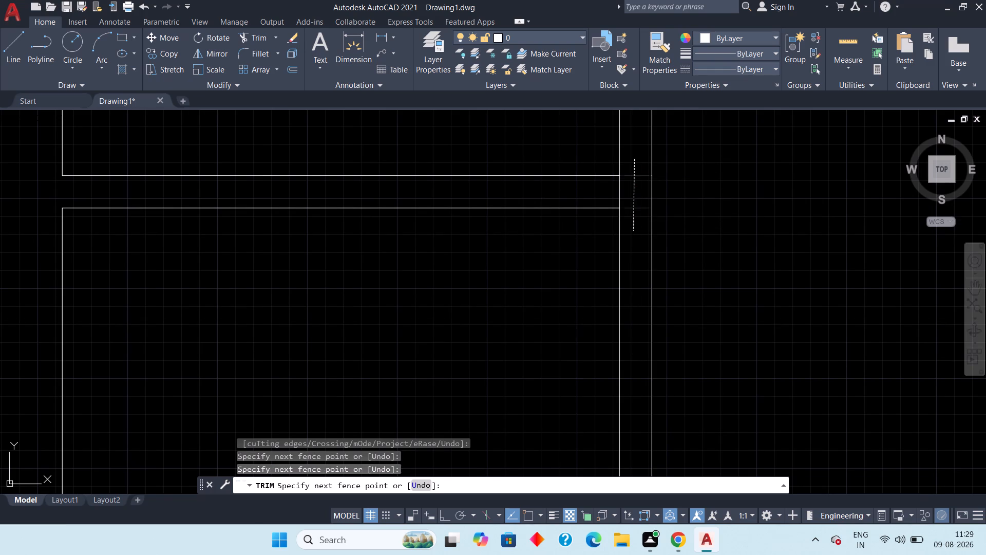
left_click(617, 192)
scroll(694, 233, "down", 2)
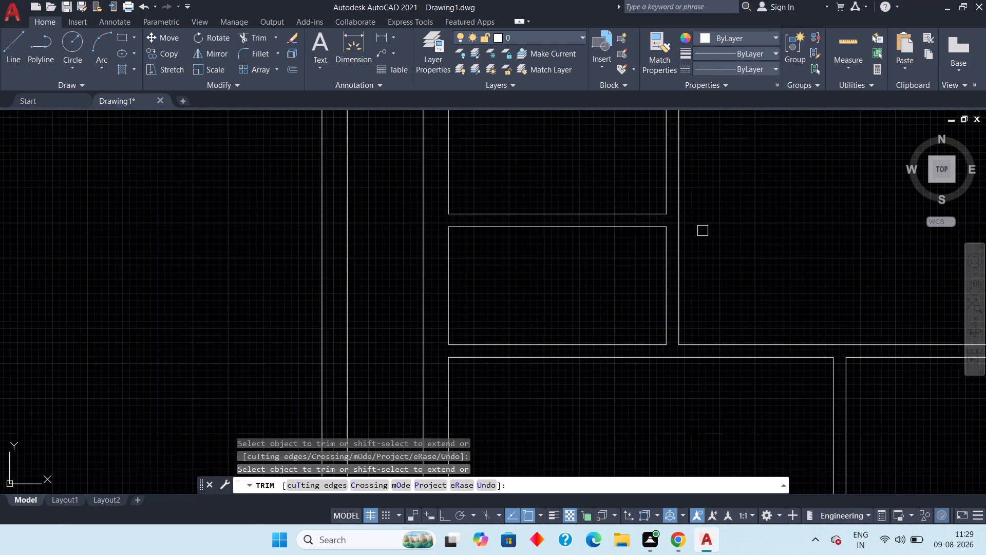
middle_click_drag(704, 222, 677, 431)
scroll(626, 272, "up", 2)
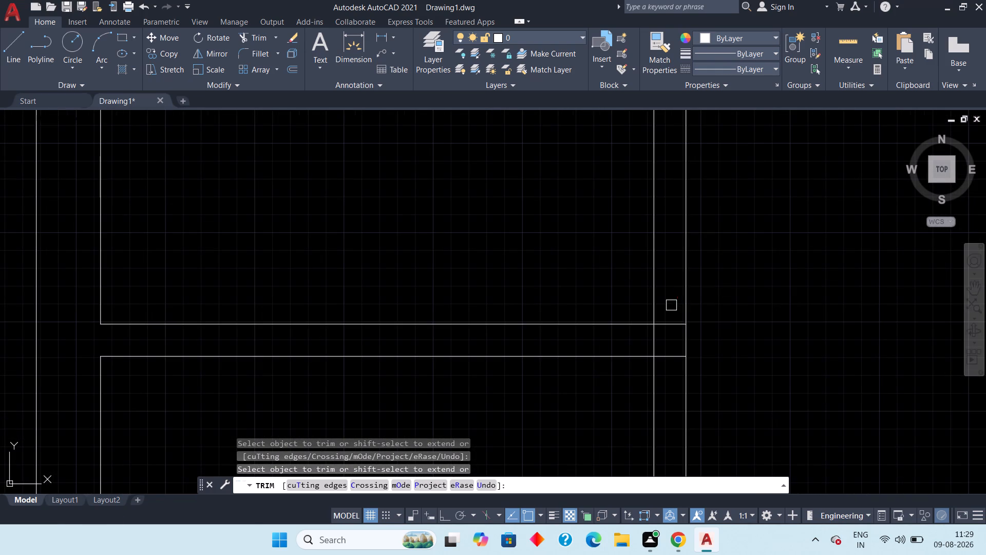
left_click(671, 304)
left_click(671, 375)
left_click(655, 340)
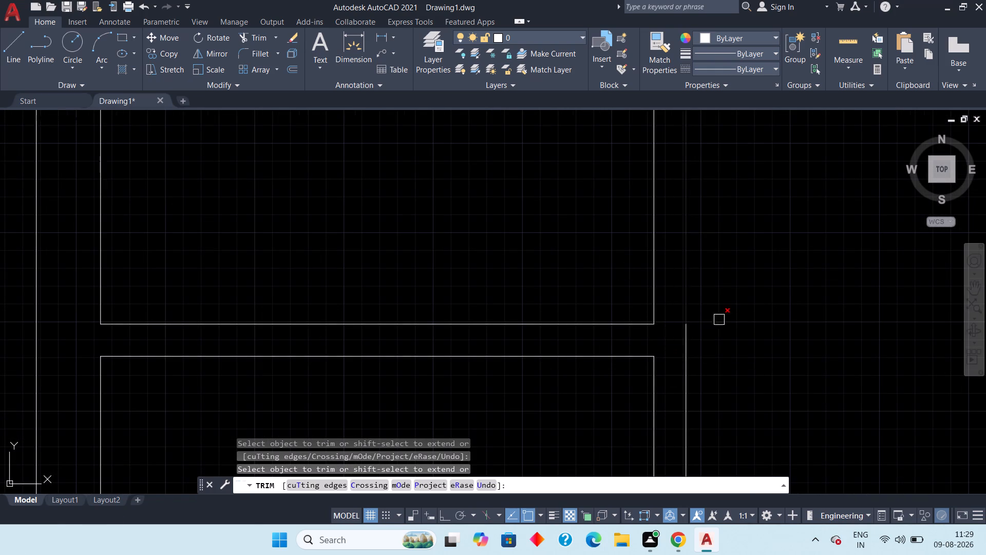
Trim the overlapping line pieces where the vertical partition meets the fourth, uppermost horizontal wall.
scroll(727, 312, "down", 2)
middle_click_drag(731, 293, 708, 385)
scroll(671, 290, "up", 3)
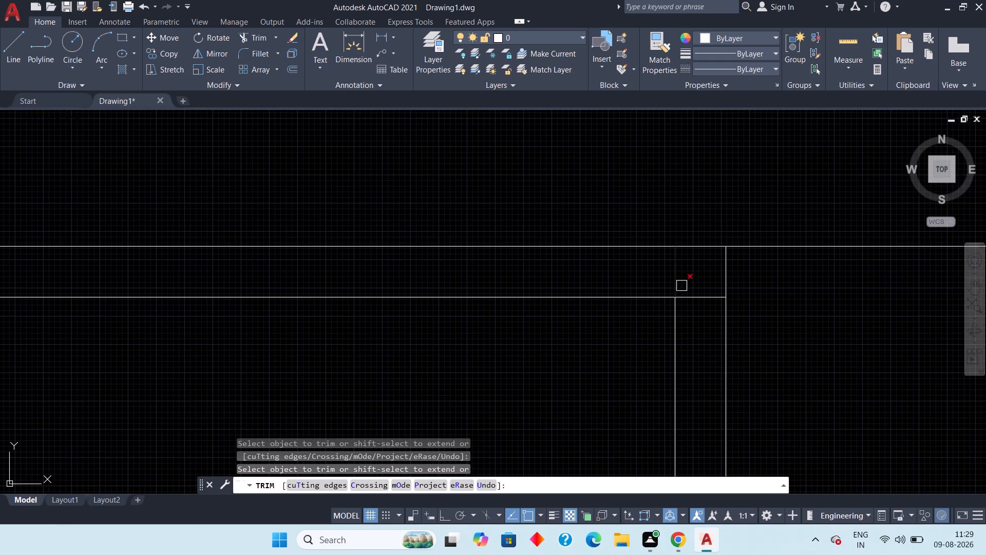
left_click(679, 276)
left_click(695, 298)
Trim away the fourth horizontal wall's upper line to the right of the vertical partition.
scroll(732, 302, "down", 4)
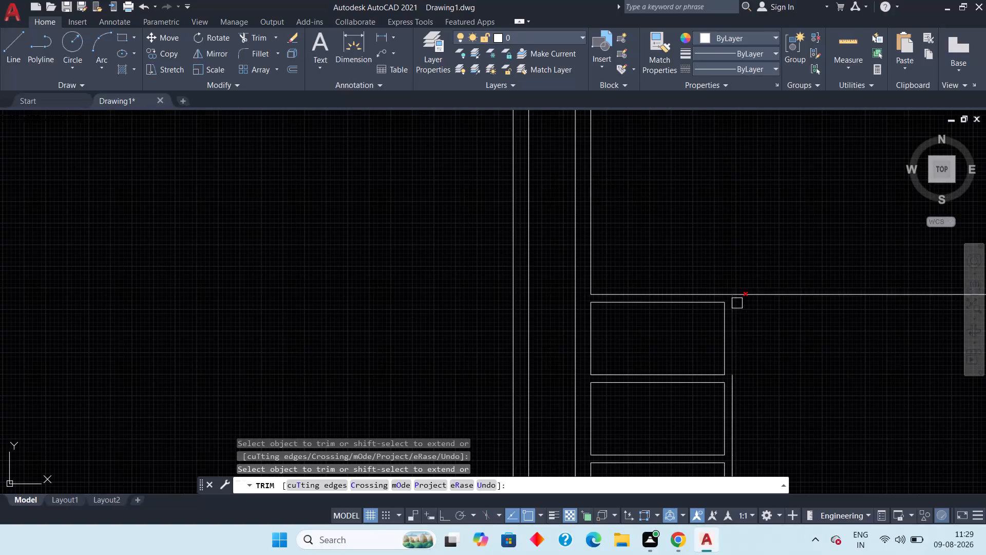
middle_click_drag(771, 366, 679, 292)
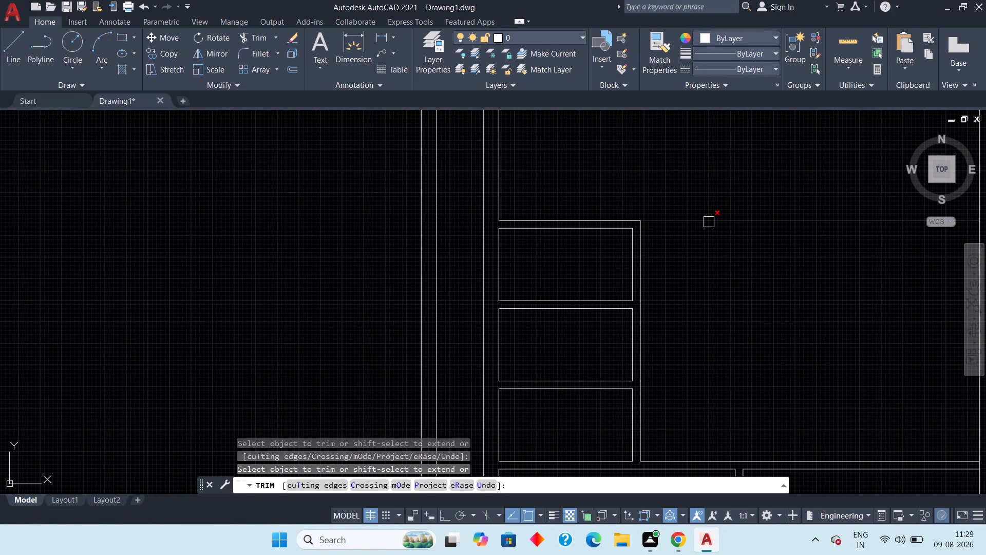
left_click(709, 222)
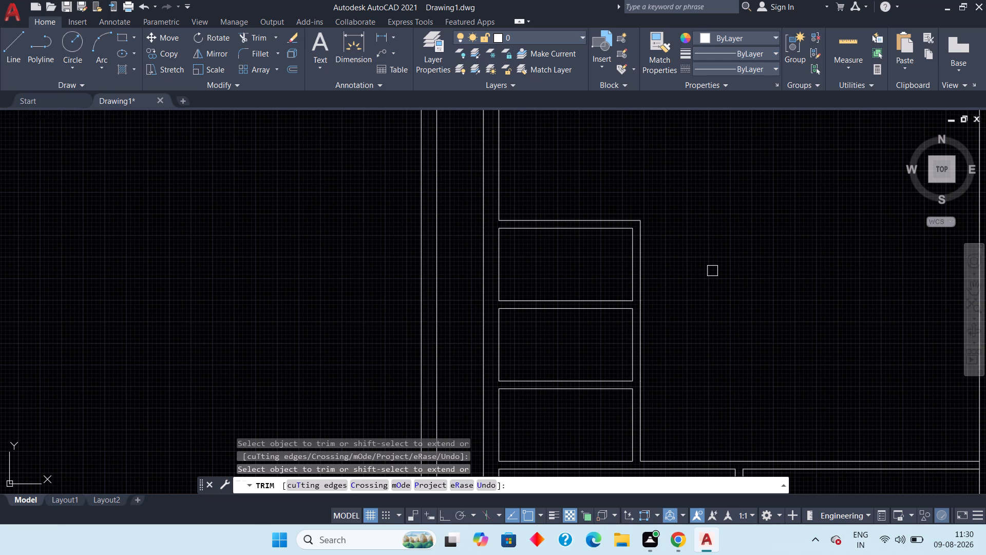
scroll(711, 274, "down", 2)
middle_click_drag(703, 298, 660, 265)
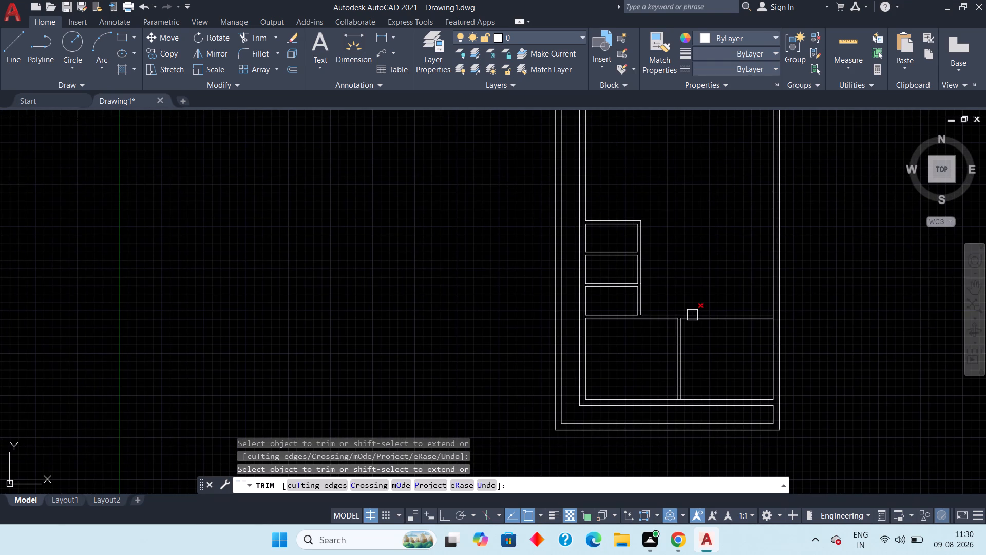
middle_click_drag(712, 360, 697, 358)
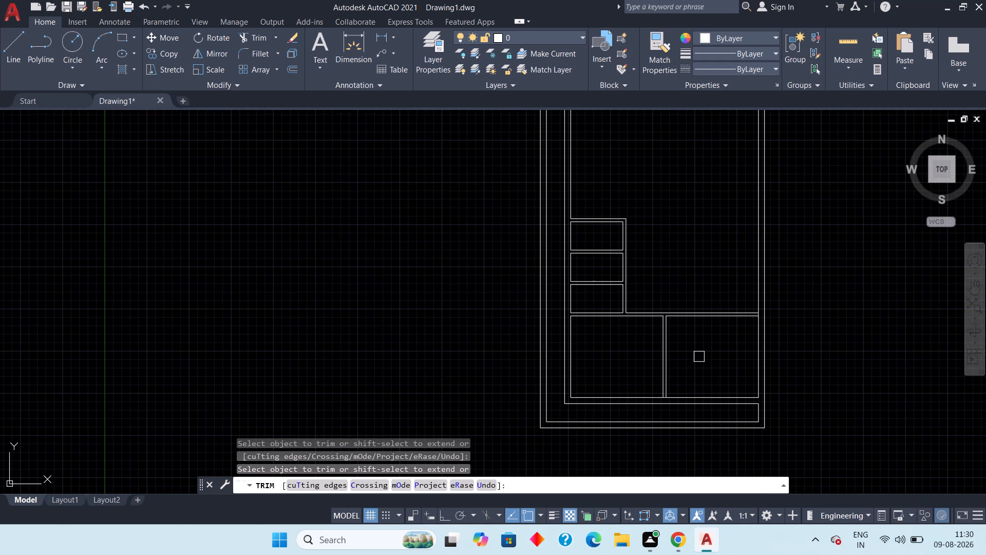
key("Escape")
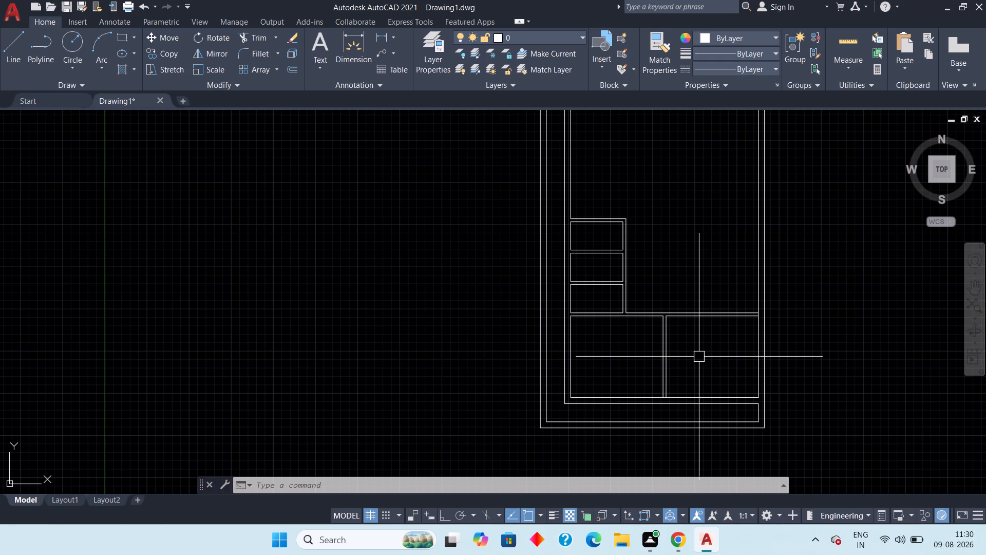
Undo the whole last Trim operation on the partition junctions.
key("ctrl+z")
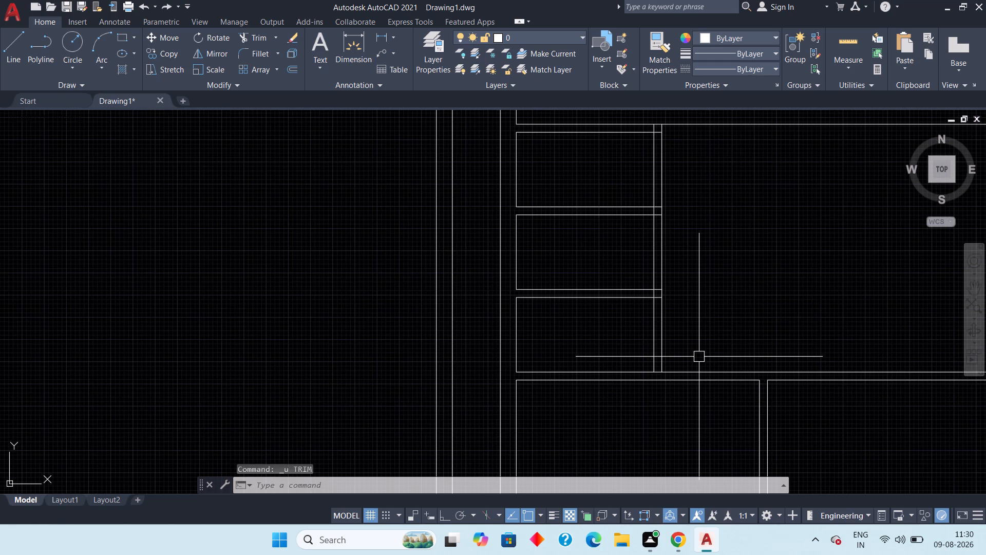
Trim the inner vertical line and the lower horizontal line where the vertical partition meets the fourth, uppermost horizontal wall.
type("tr")
key("space")
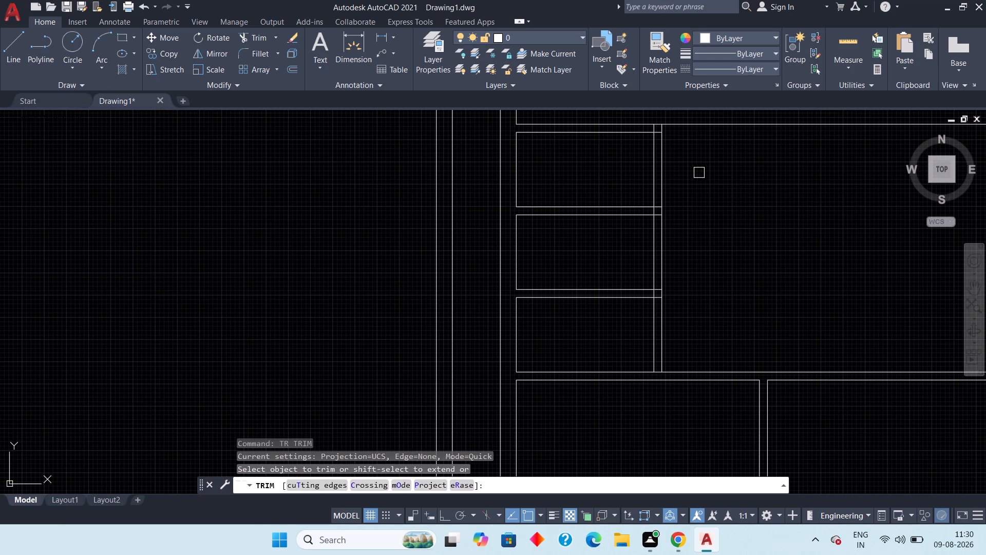
middle_click_drag(699, 195, 687, 291)
scroll(661, 259, "up", 4)
middle_click_drag(654, 262, 687, 433)
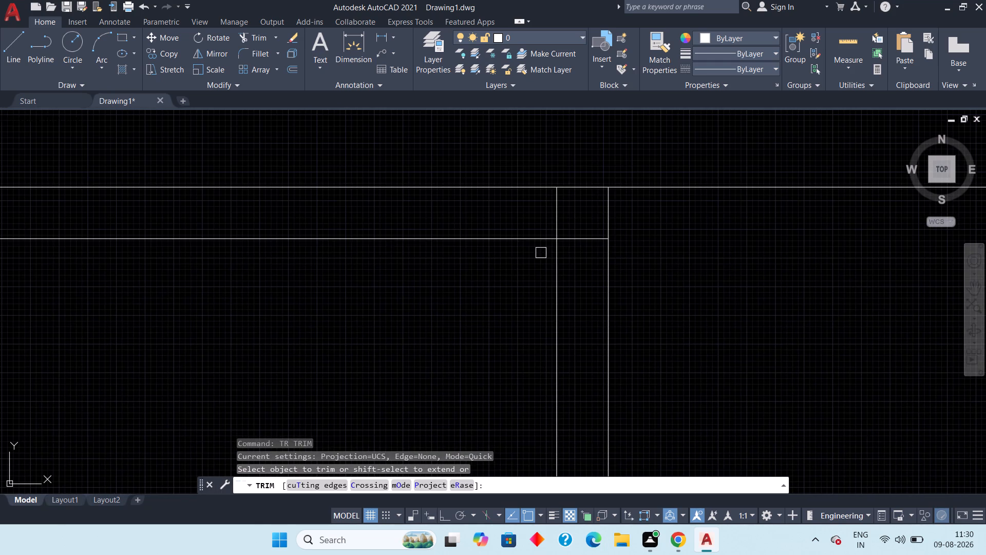
left_click(561, 221)
left_click(578, 240)
Trim the two horizontal stubs and the inner vertical piece where the vertical partition meets the third horizontal wall.
scroll(608, 267, "down", 2)
middle_click_drag(674, 308, 696, 222)
scroll(699, 204, "down", 2)
middle_click_drag(696, 222, 698, 210)
scroll(673, 270, "up", 2)
scroll(660, 224, "up", 3)
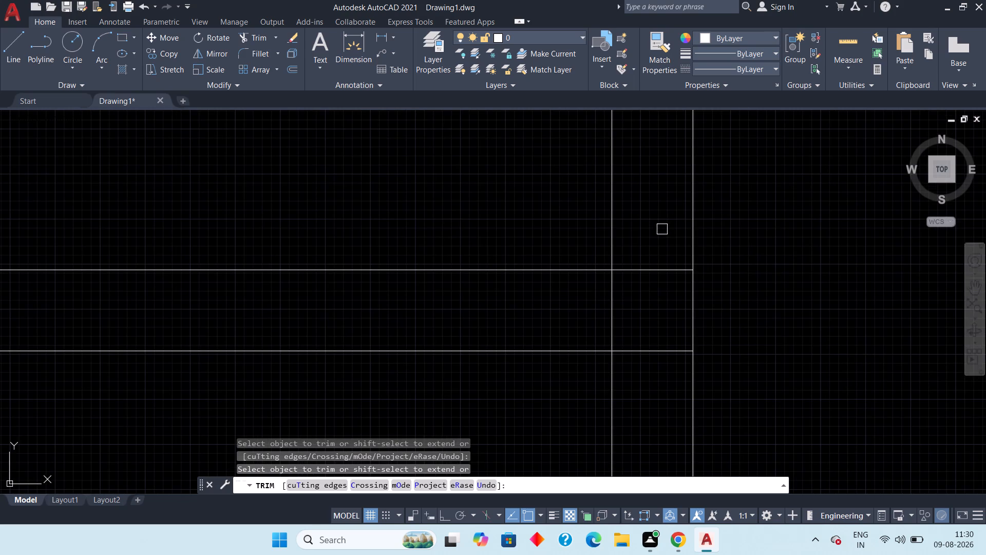
left_click(662, 229)
left_click(652, 371)
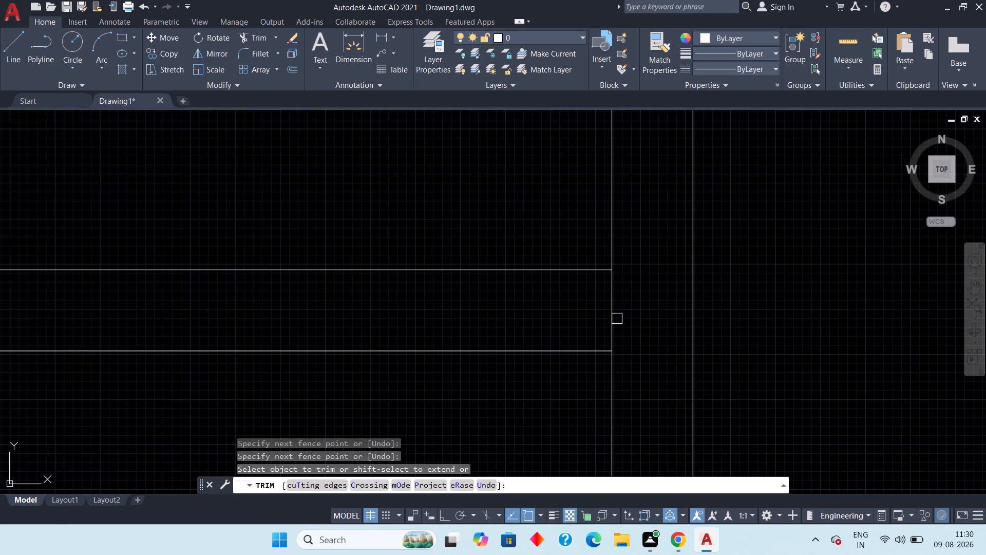
left_click(616, 320)
Trim the two horizontal stubs and the inner vertical piece where the vertical partition meets the second horizontal wall.
scroll(628, 317, "down", 3)
middle_click_drag(676, 309, 668, 175)
scroll(668, 174, "down", 1)
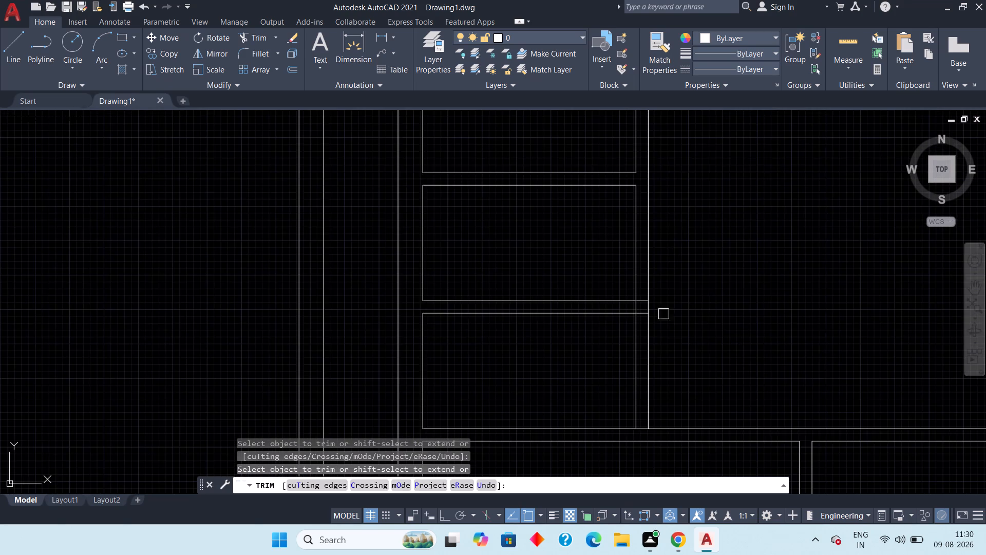
scroll(648, 330, "up", 3)
left_click(613, 188)
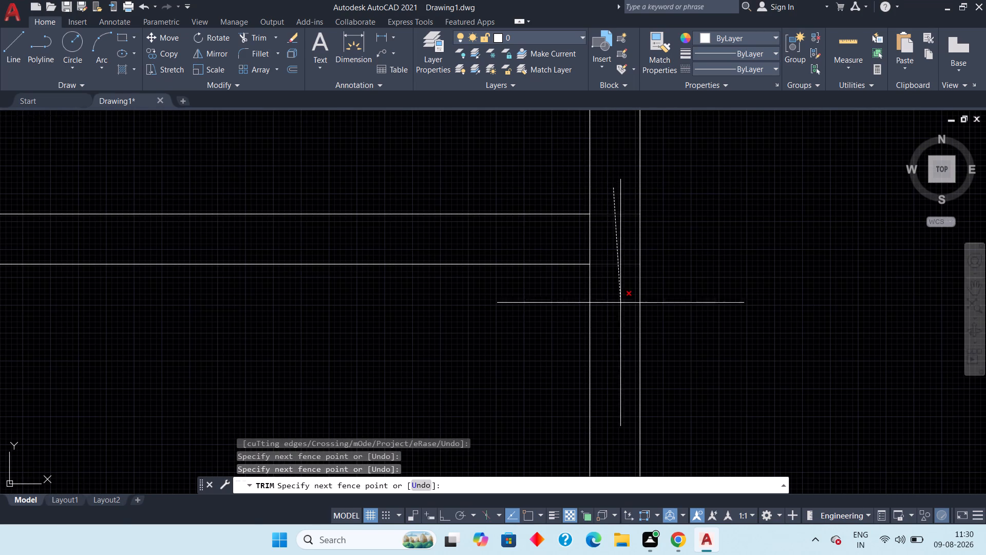
left_click(621, 304)
left_click(591, 237)
scroll(641, 272, "down", 3)
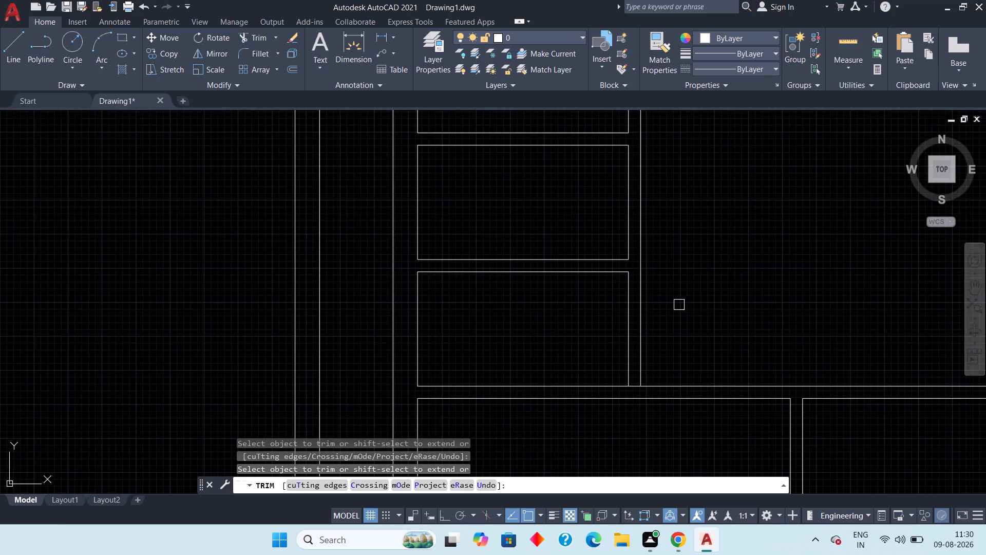
scroll(697, 307, "down", 2)
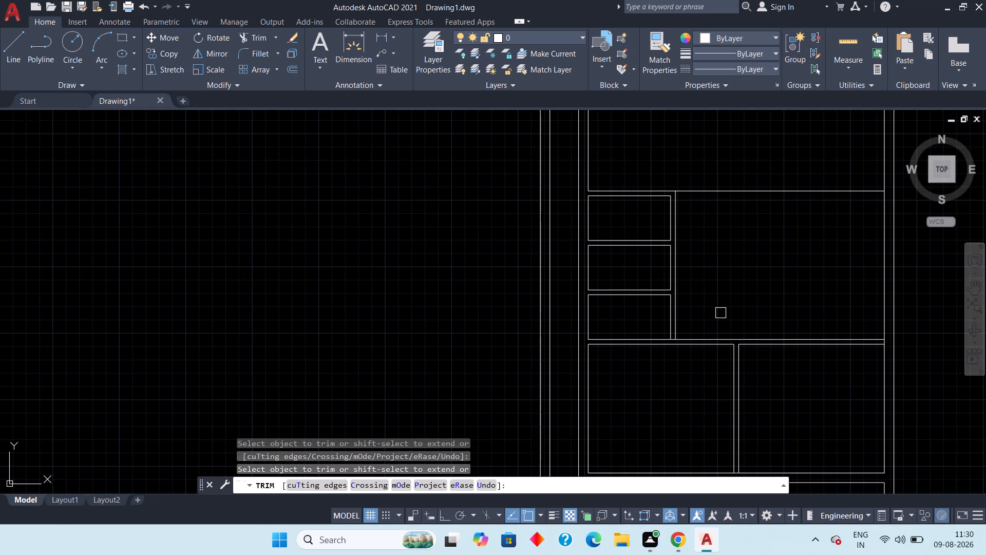
Extend the lower line of the uppermost horizontal wall across the vertical partition to the right-hand outer wall.
key("Escape")
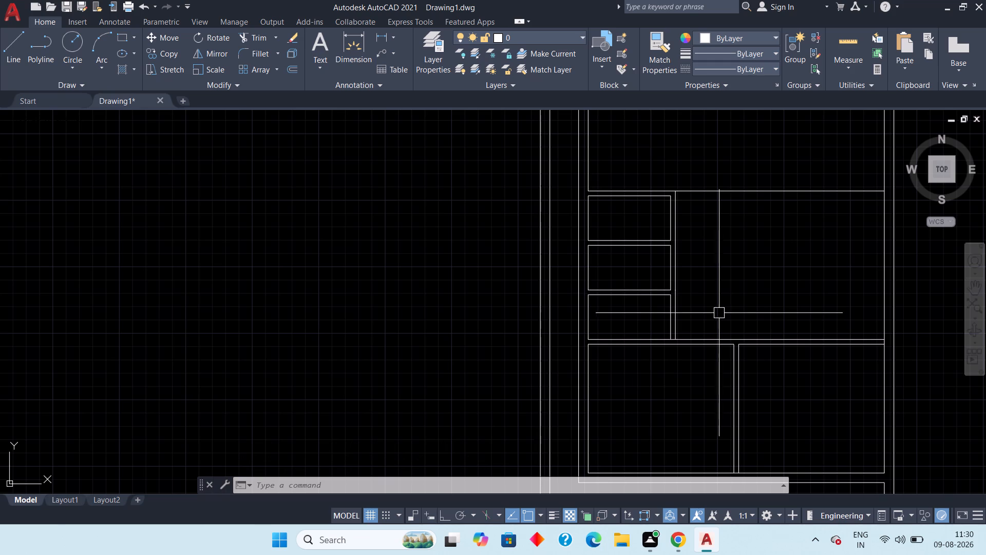
middle_click_drag(667, 214, 508, 287)
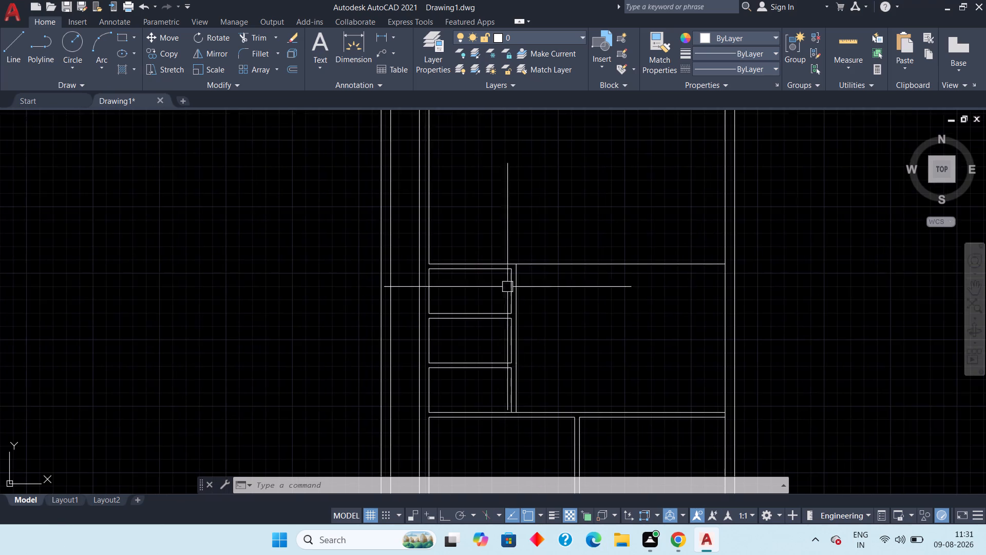
scroll(552, 276, "up", 3)
middle_click_drag(549, 275, 556, 303)
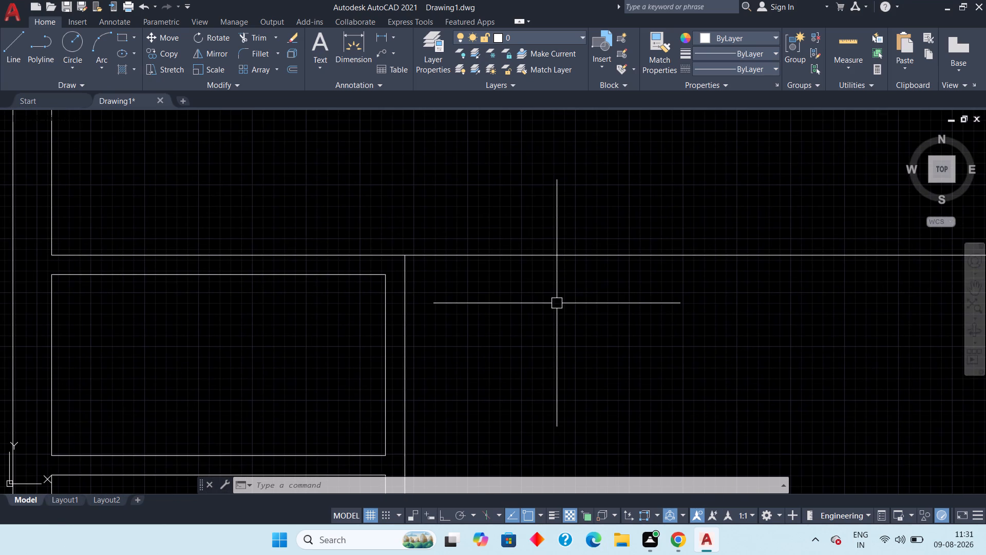
type("ex")
key("space")
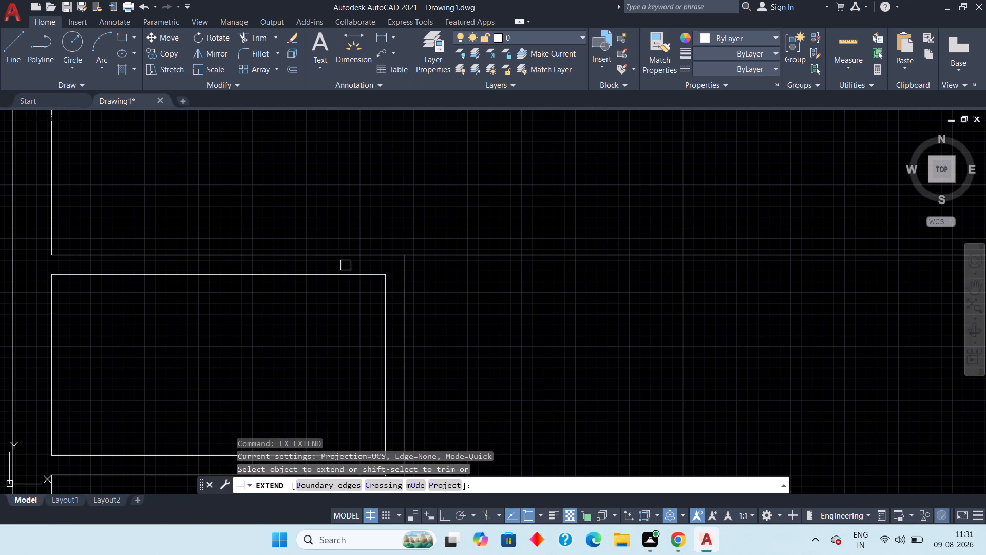
left_click(358, 276)
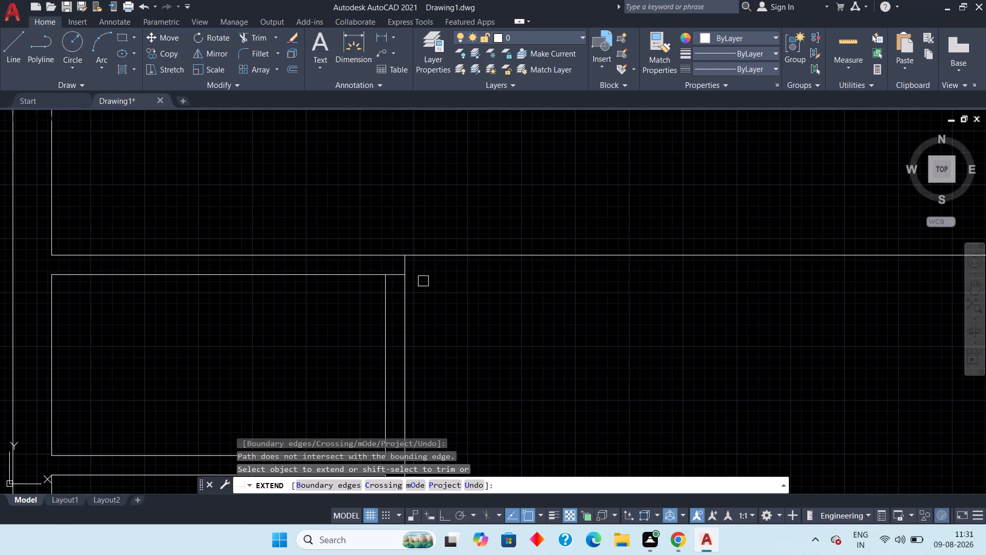
scroll(443, 293, "down", 3)
middle_click_drag(480, 316, 456, 308)
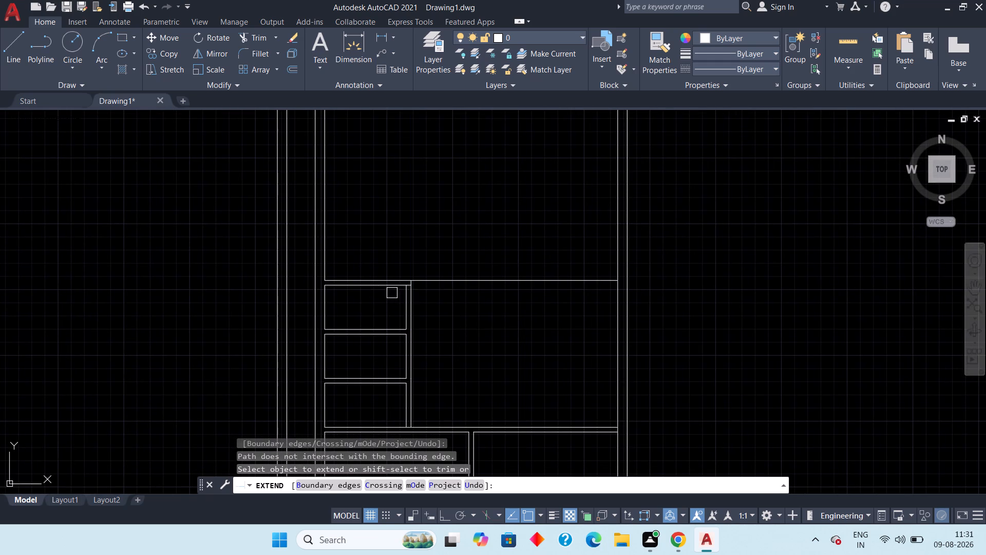
left_click(392, 288)
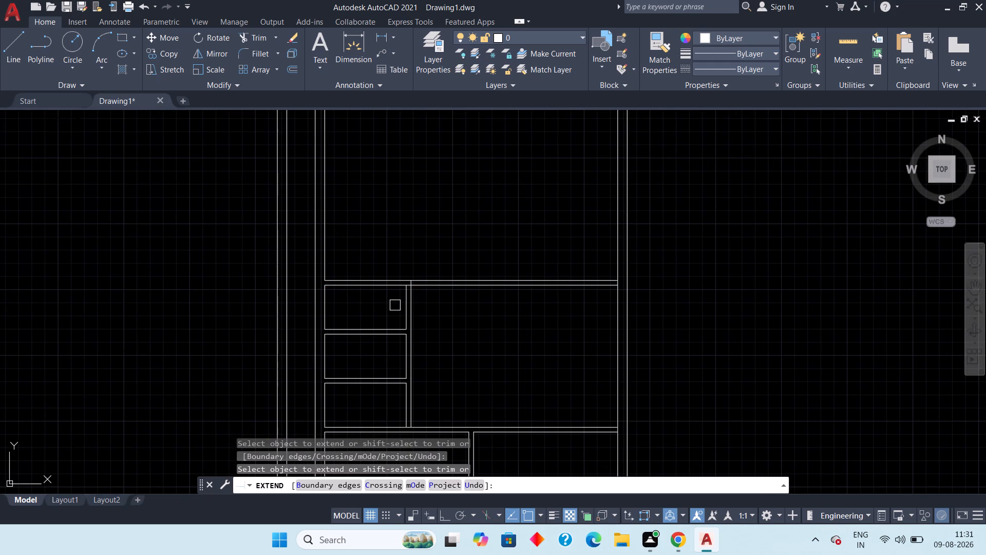
key("Escape")
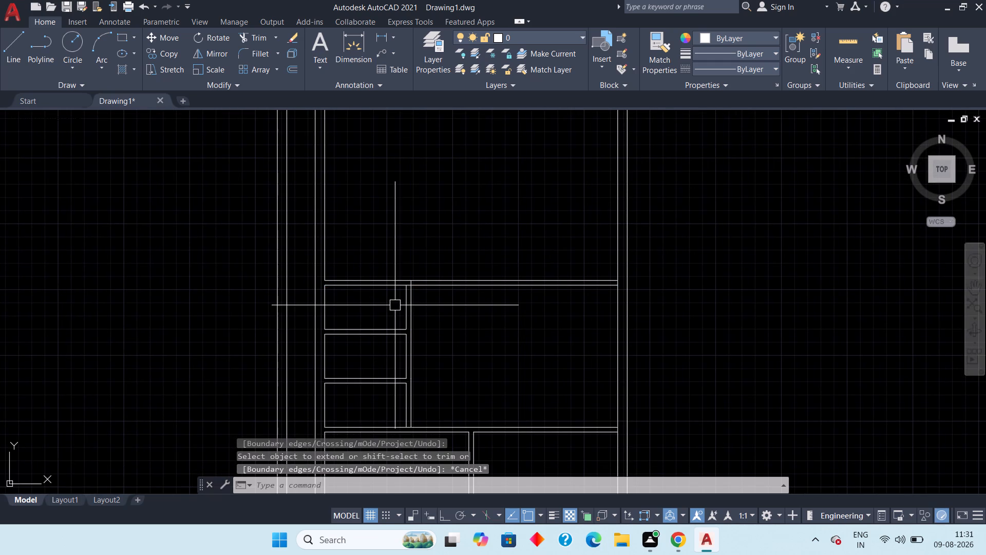
Stretch the upper end of the vertical partition's right line down to the lower line of the uppermost horizontal wall.
scroll(492, 256, "up", 2)
middle_click_drag(425, 265, 490, 249)
scroll(367, 297, "up", 3)
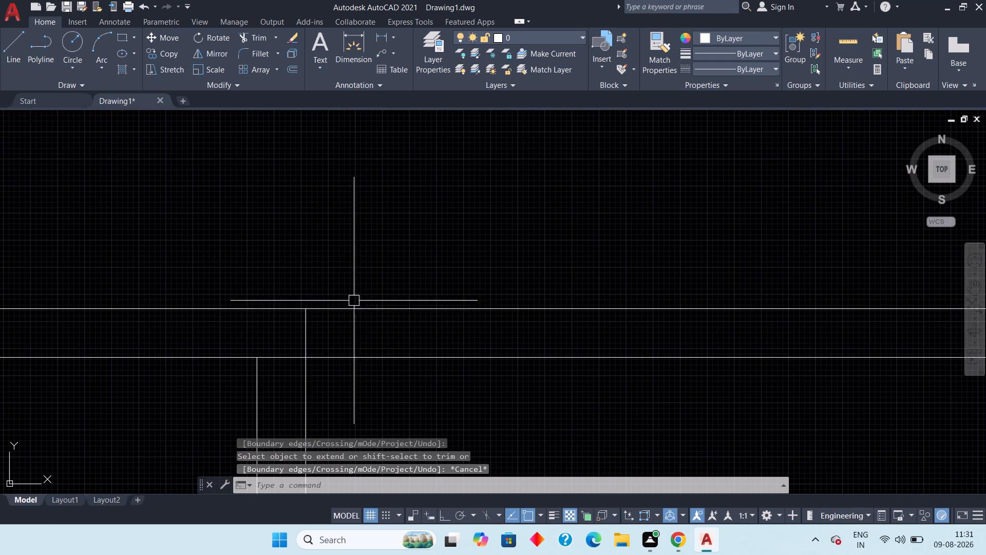
left_click(305, 340)
left_click(305, 307)
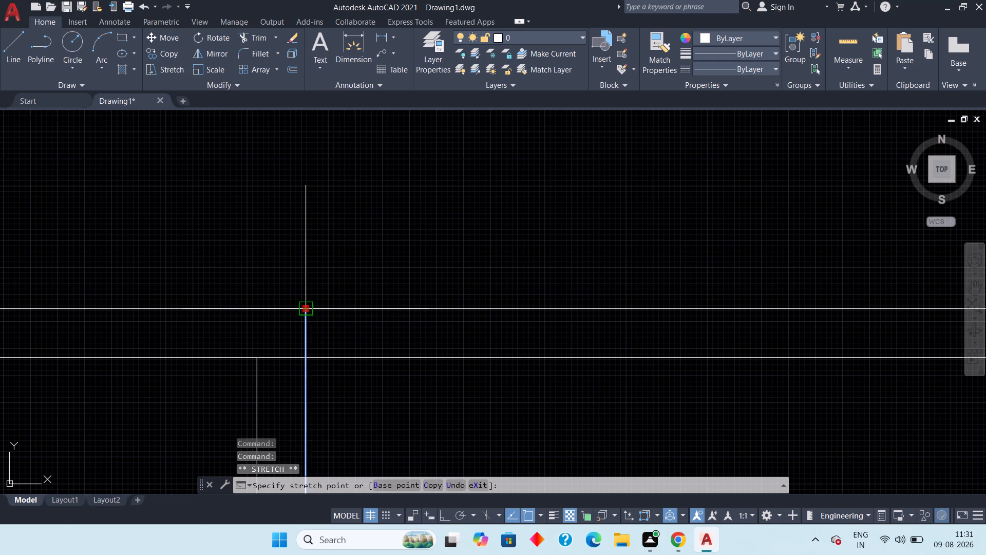
left_click(304, 357)
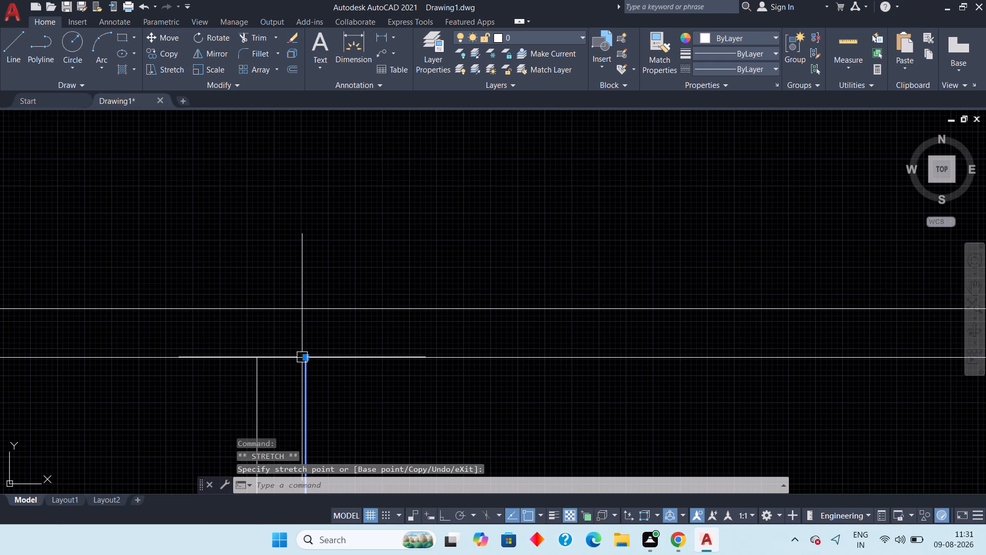
key("Escape")
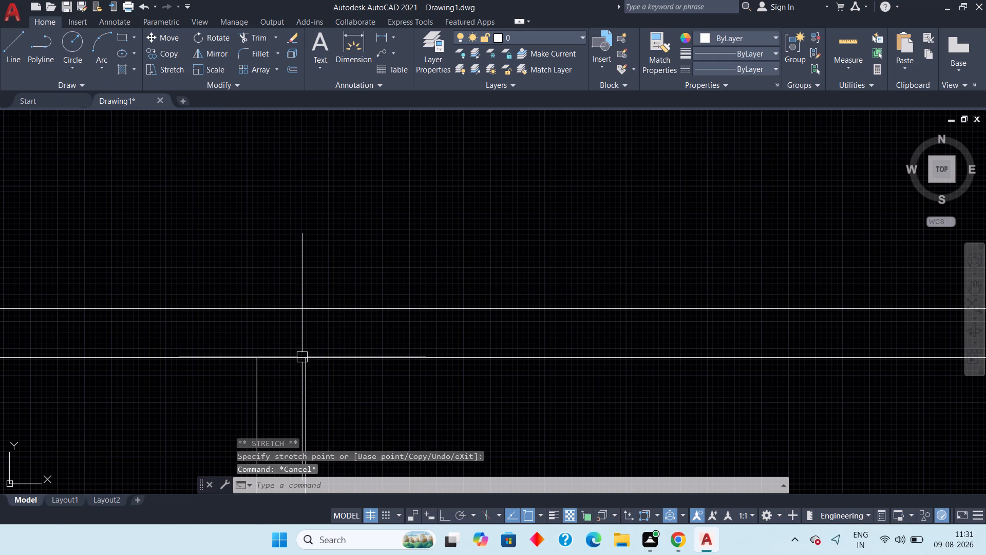
Trim the short horizontal piece between the vertical partition's two lines at the uppermost horizontal wall.
type("tr")
key("space")
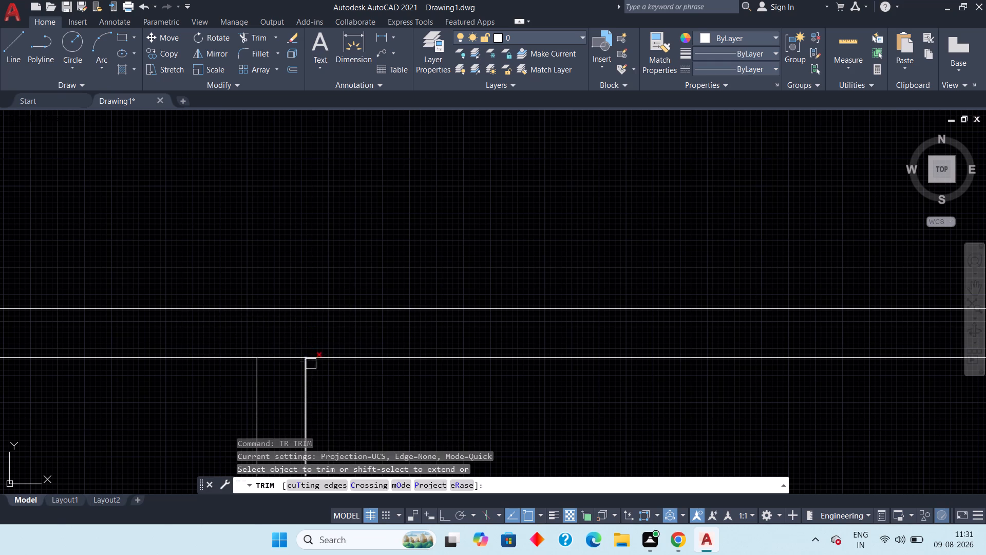
left_click(291, 358)
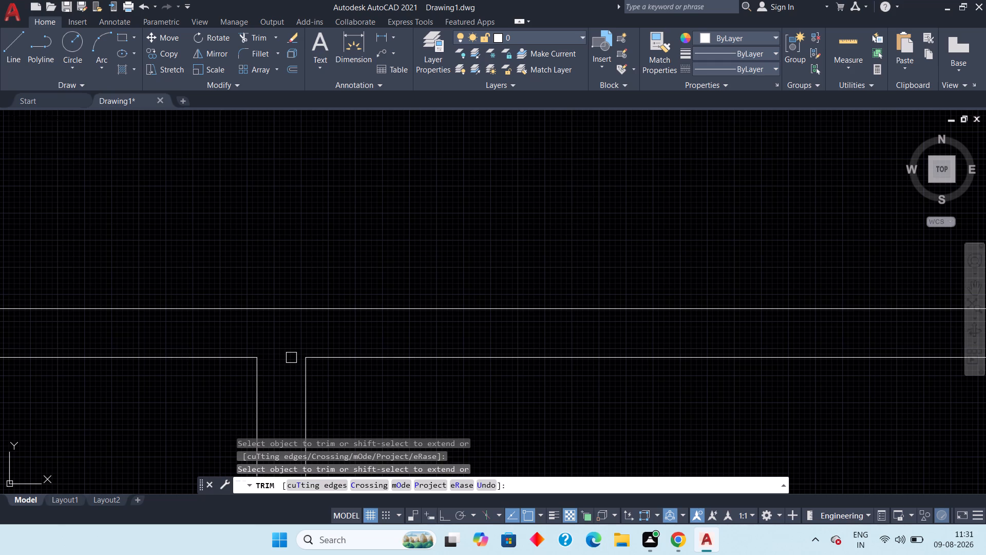
key("Escape")
Offset the upper line of the uppermost horizontal wall 6'7.8" upward into the large empty room.
scroll(306, 386, "down", 2)
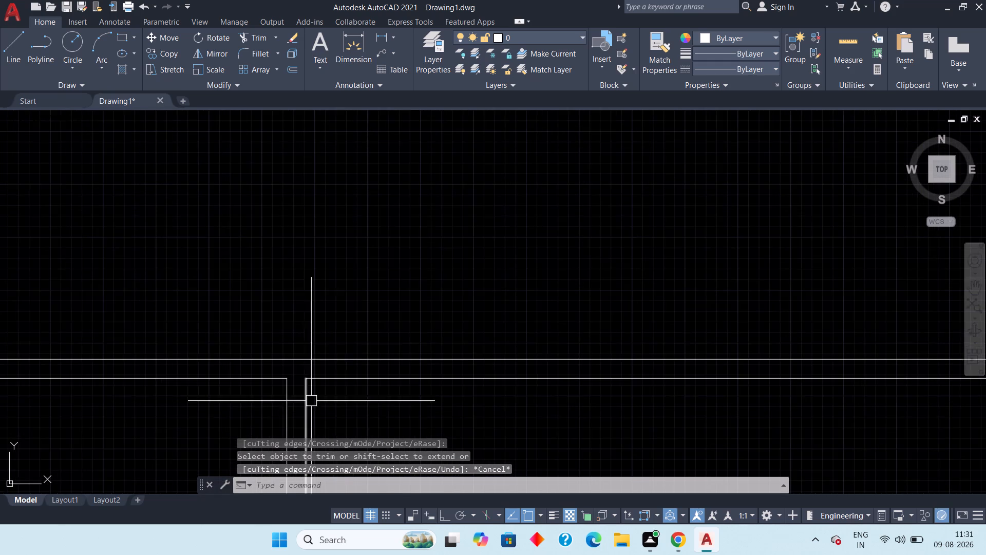
middle_click_drag(411, 421, 357, 328)
scroll(367, 349, "down", 3)
middle_click_drag(424, 377, 416, 332)
scroll(416, 325, "down", 1)
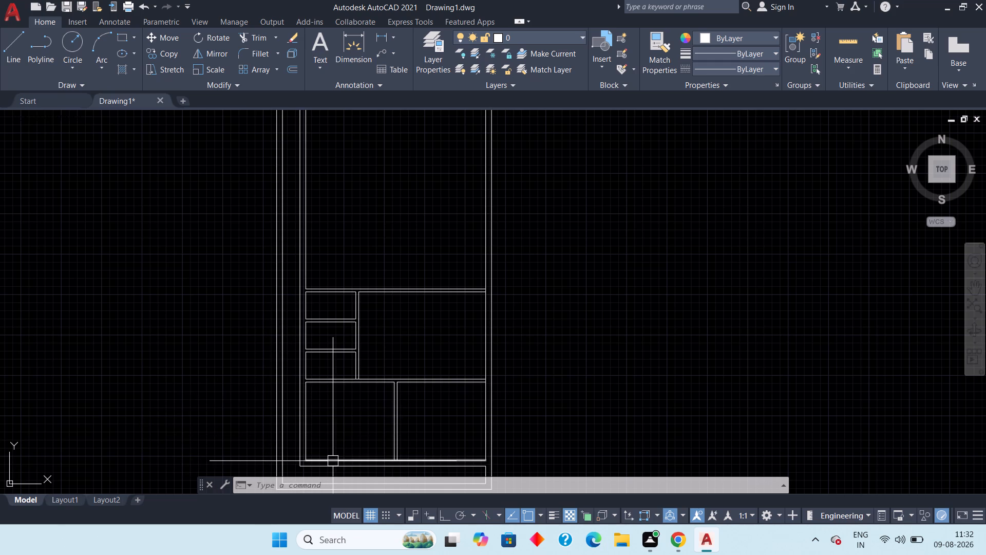
middle_click_drag(328, 450, 346, 494)
middle_click_drag(385, 368, 451, 376)
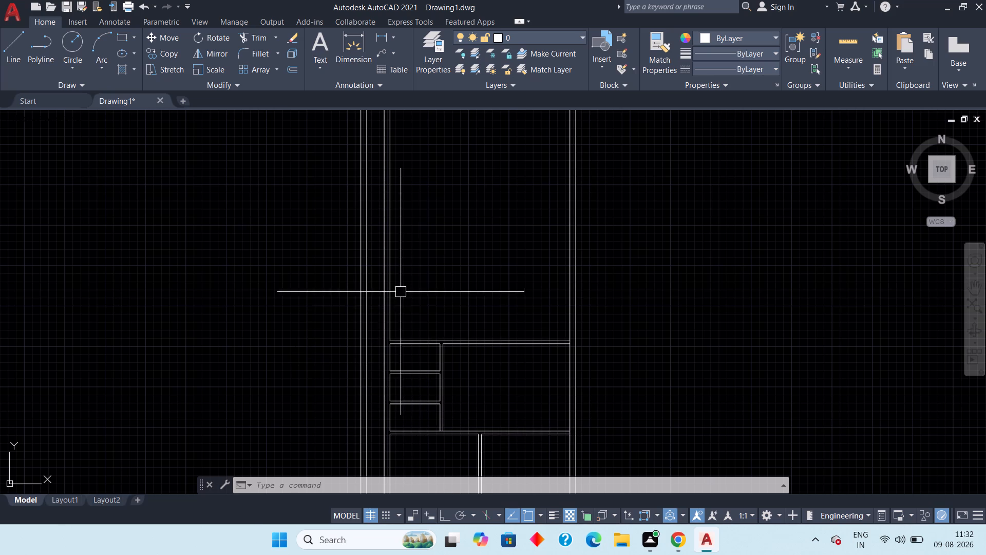
middle_click_drag(422, 292, 421, 287)
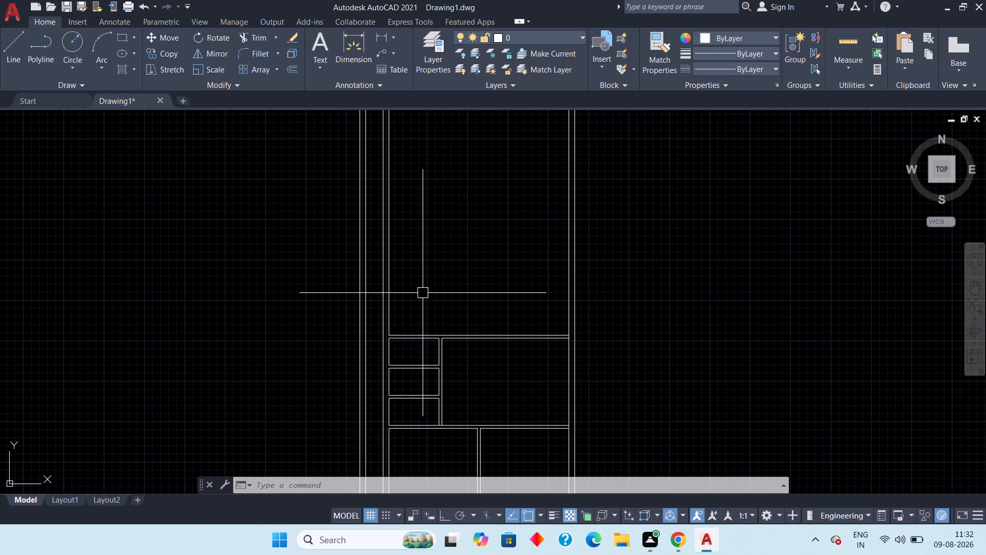
middle_click_drag(434, 290, 433, 285)
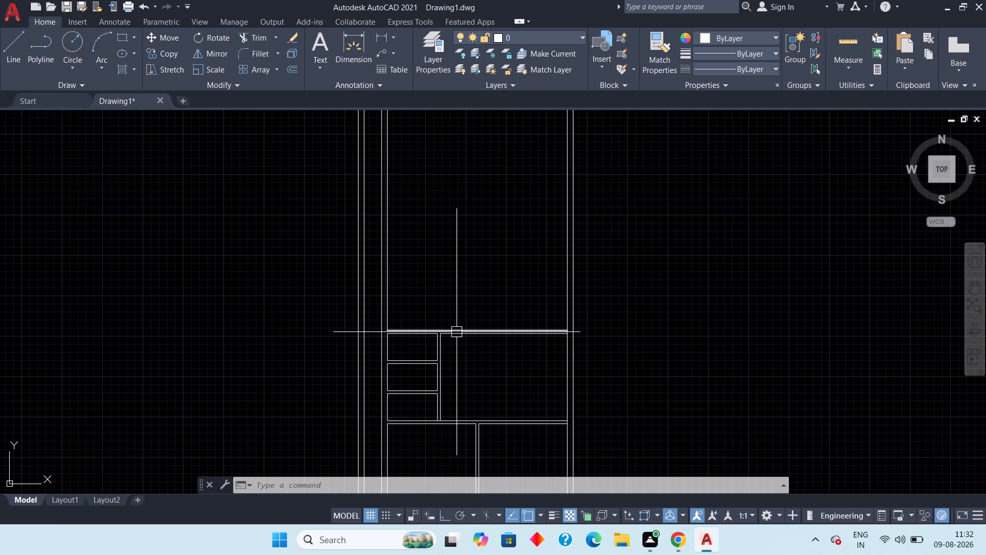
scroll(474, 325, "up", 1)
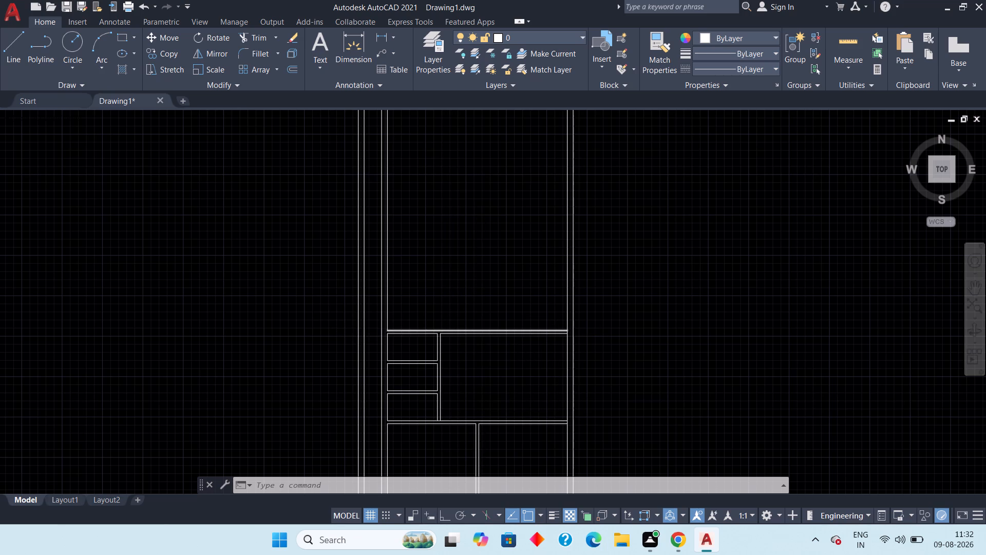
scroll(473, 325, "up", 1)
key("o")
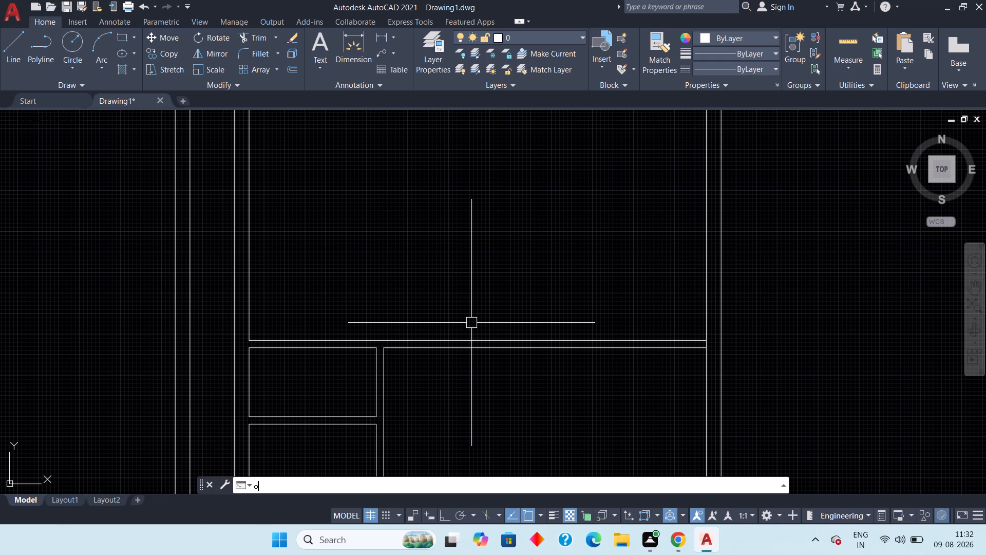
type("ff")
key("space")
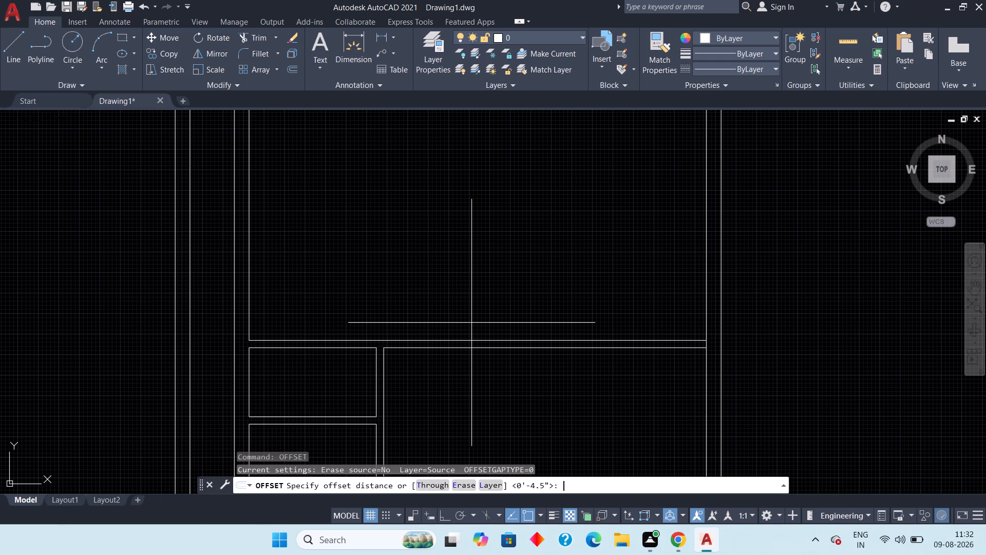
type("6'")
type("7.8\"")
key("space")
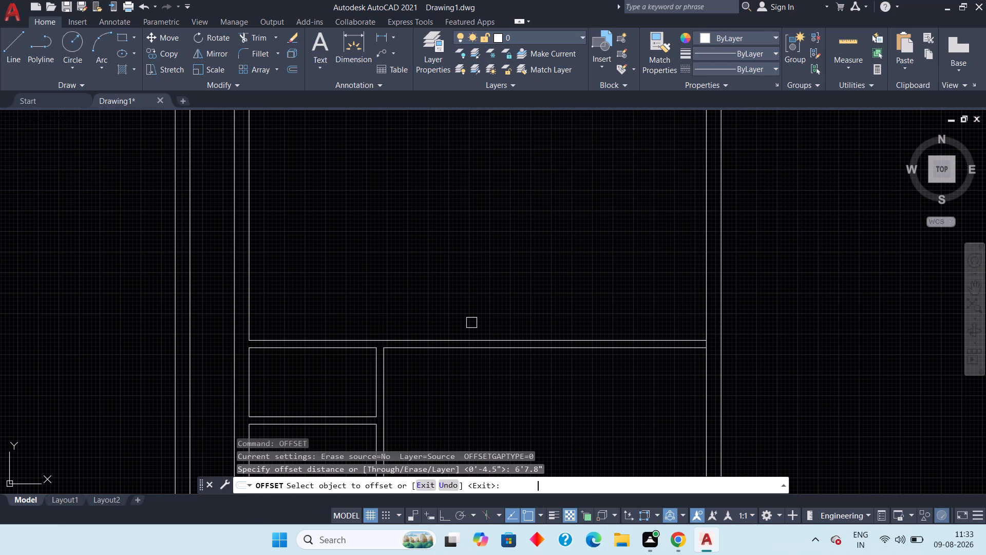
left_click(329, 337)
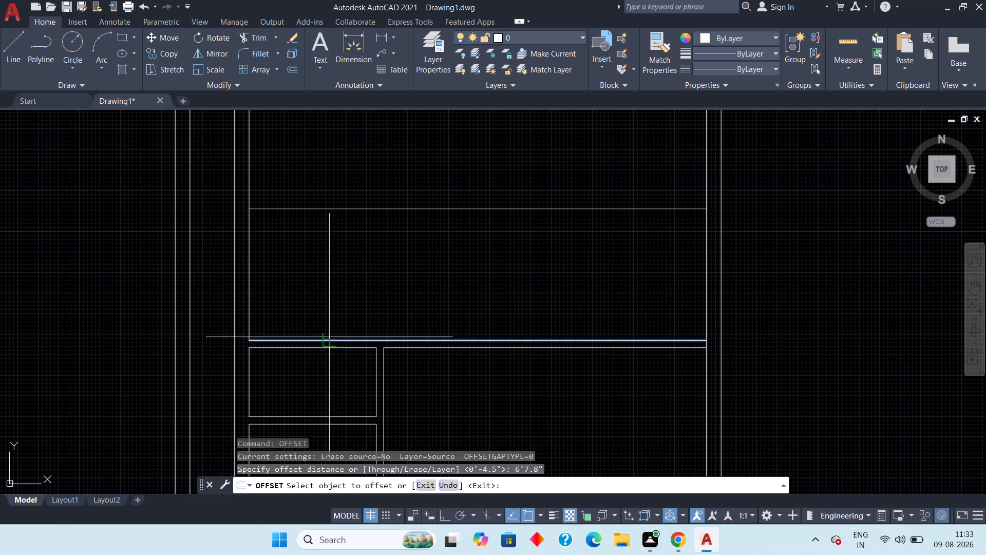
left_click(324, 286)
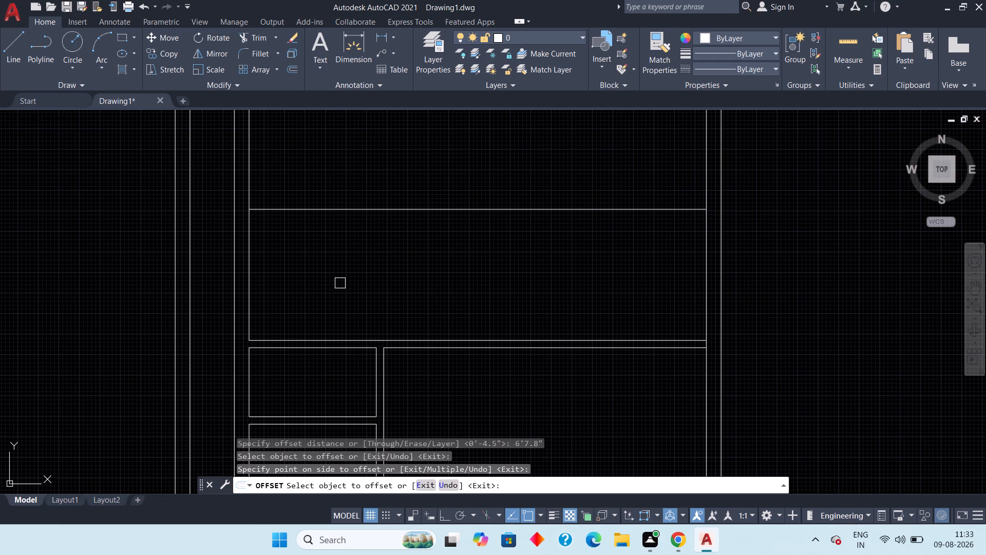
key("Escape")
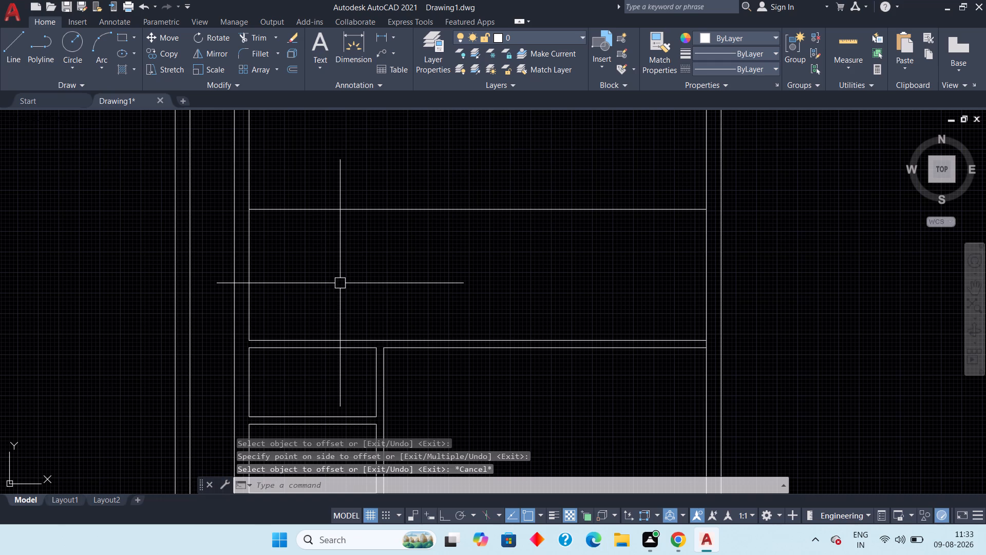
Offset the new horizontal line 4.5" upward to form the next partition wall.
key("space")
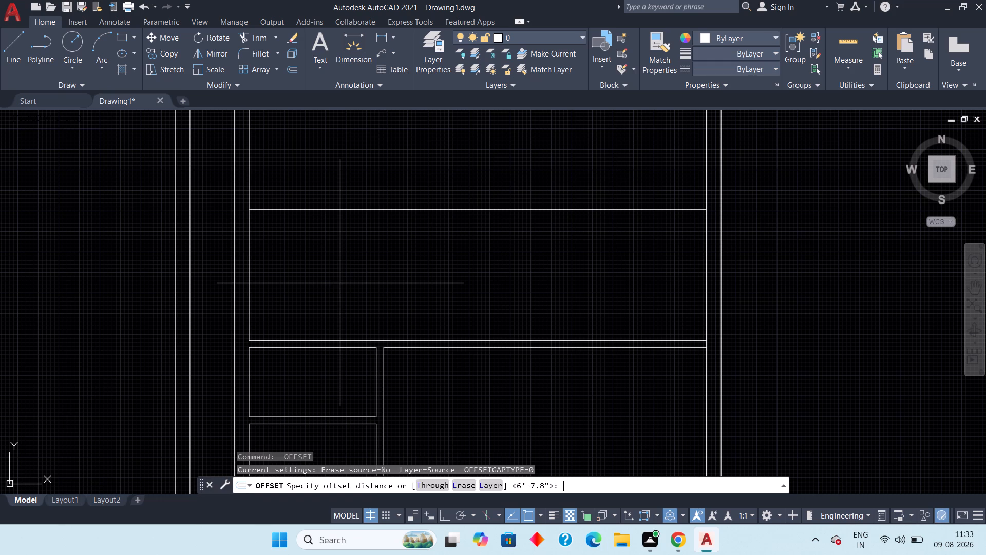
type("4.5\"")
key("space")
left_click(369, 216)
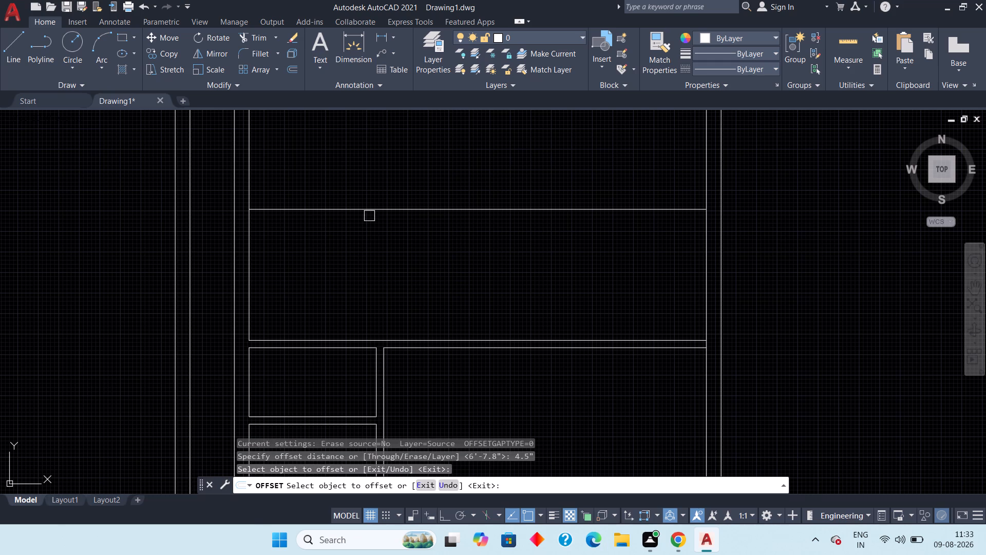
left_click(369, 212)
left_click(368, 179)
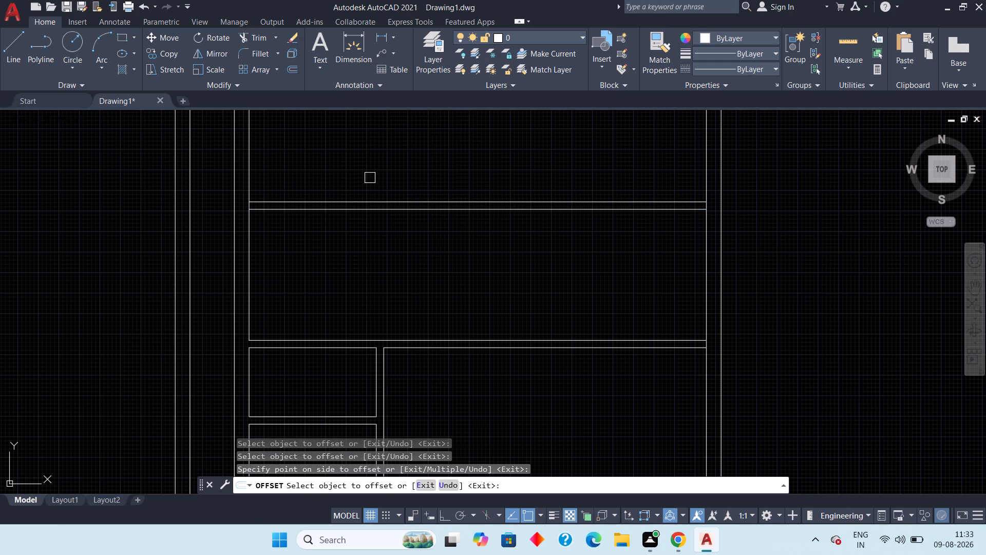
key("Escape")
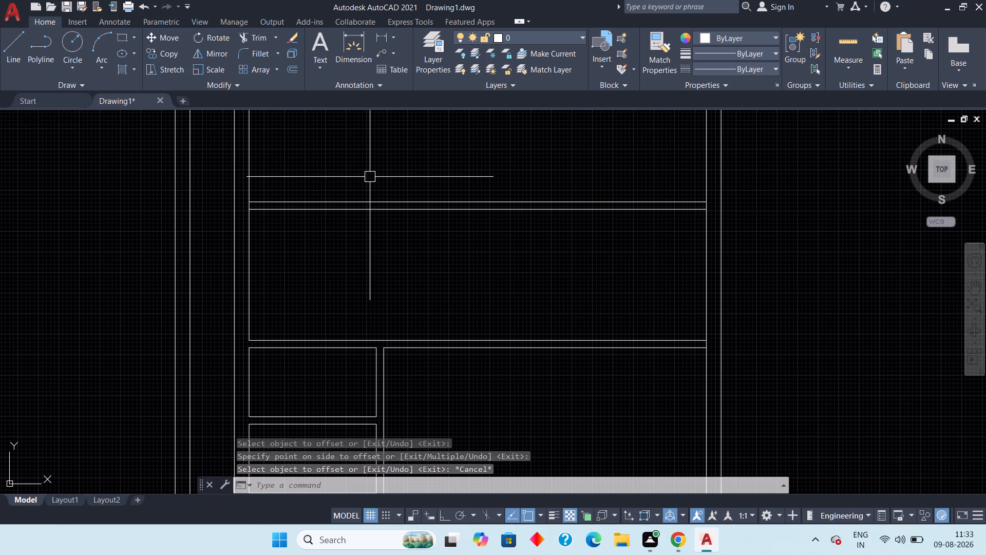
Measure the clear height between the two uppermost horizontal walls with a temporary linear dimension along the left inner wall.
left_click(380, 33)
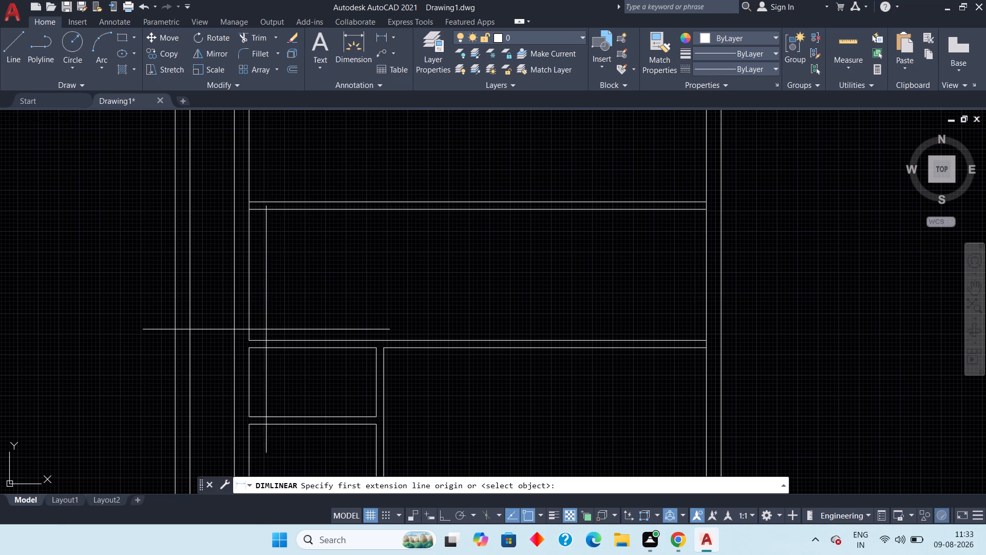
left_click(252, 339)
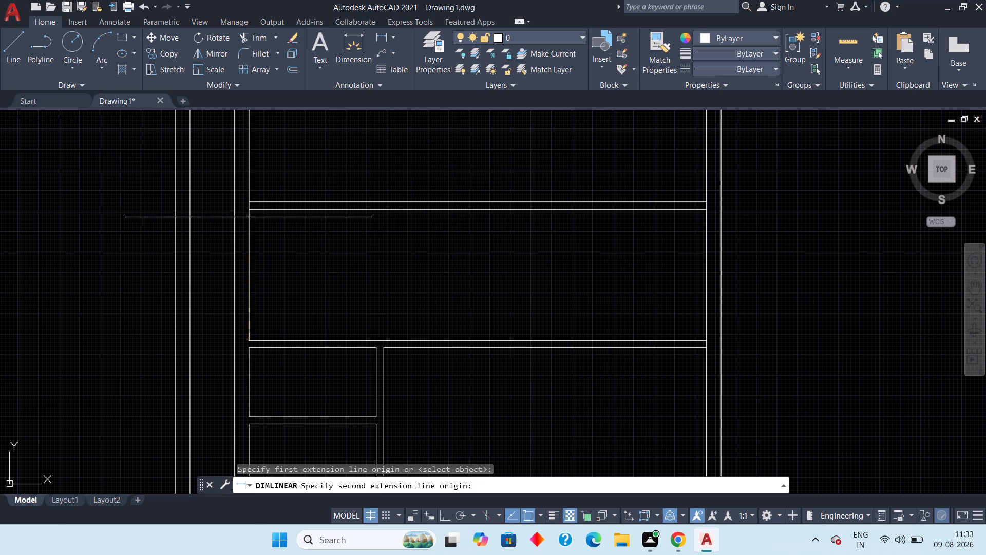
left_click(248, 212)
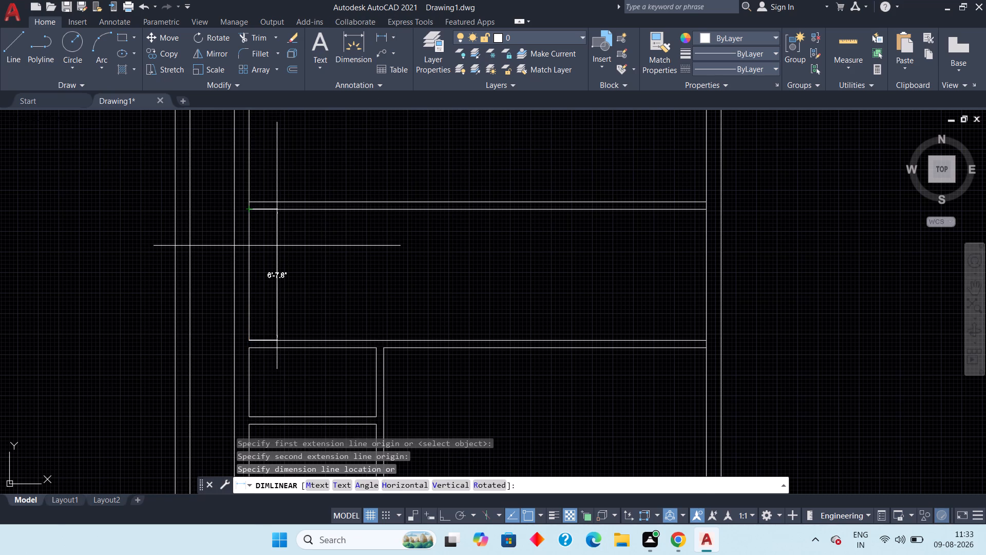
key("Escape")
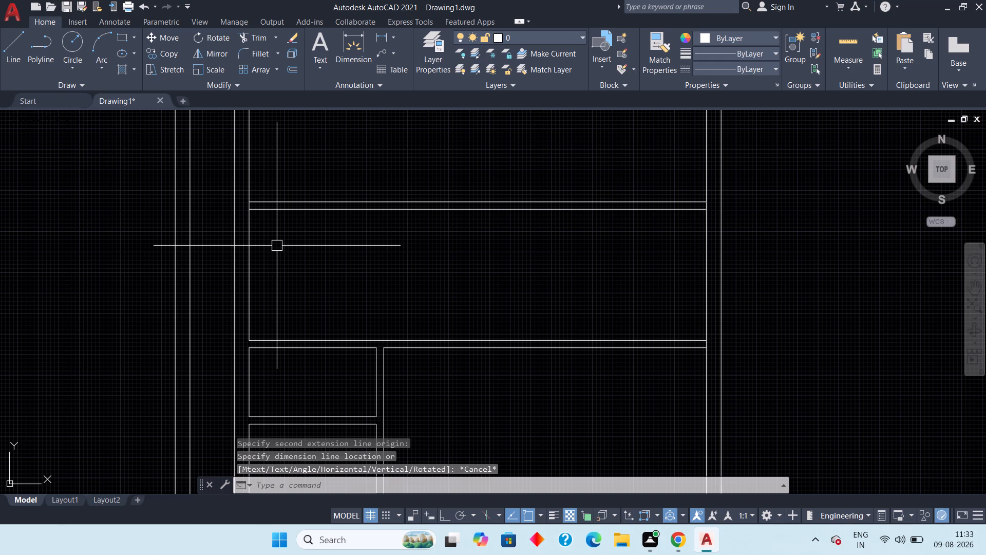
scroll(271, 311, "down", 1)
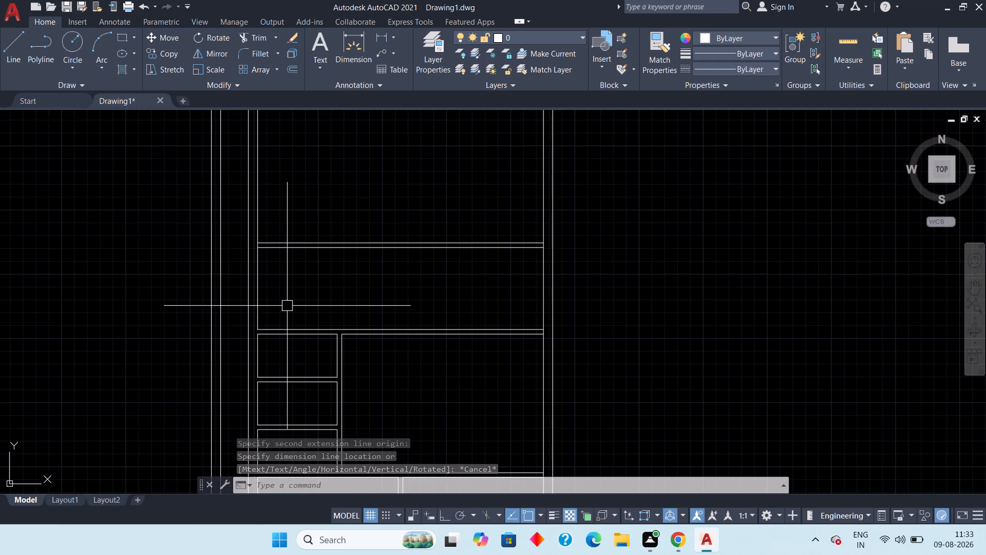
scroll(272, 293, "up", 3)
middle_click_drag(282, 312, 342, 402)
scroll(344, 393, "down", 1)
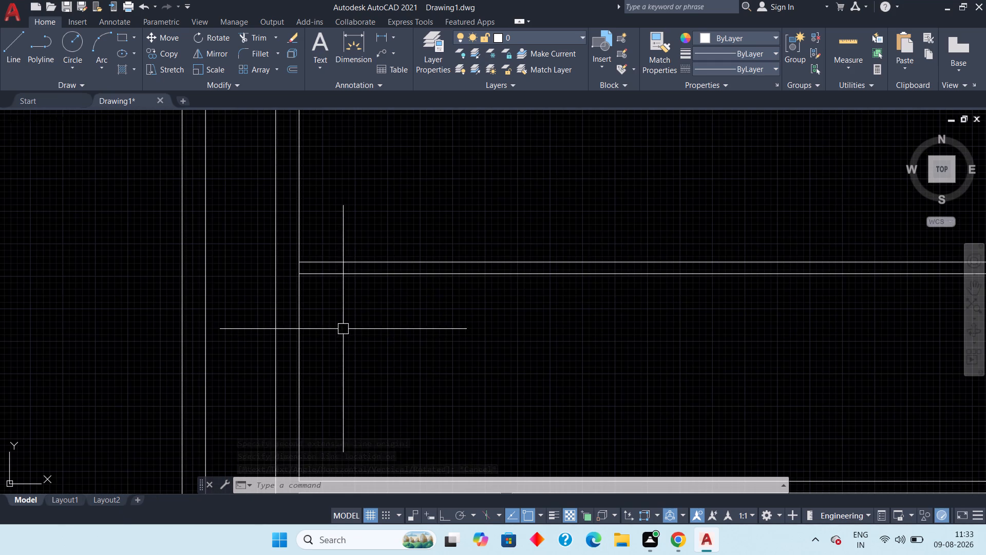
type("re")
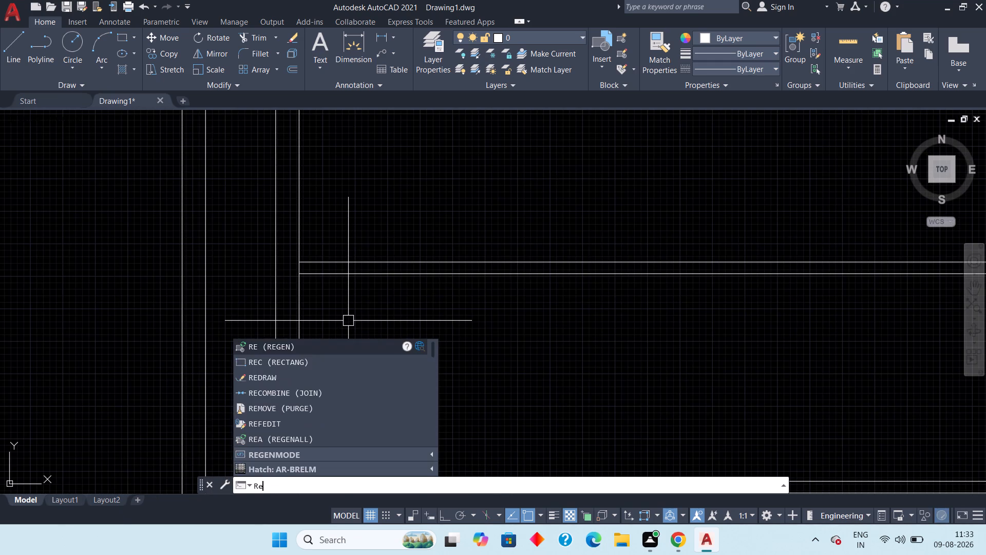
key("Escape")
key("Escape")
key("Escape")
Trim the left inner wall line between the two lines of the new uppermost horizontal partition.
type("tr")
key("space")
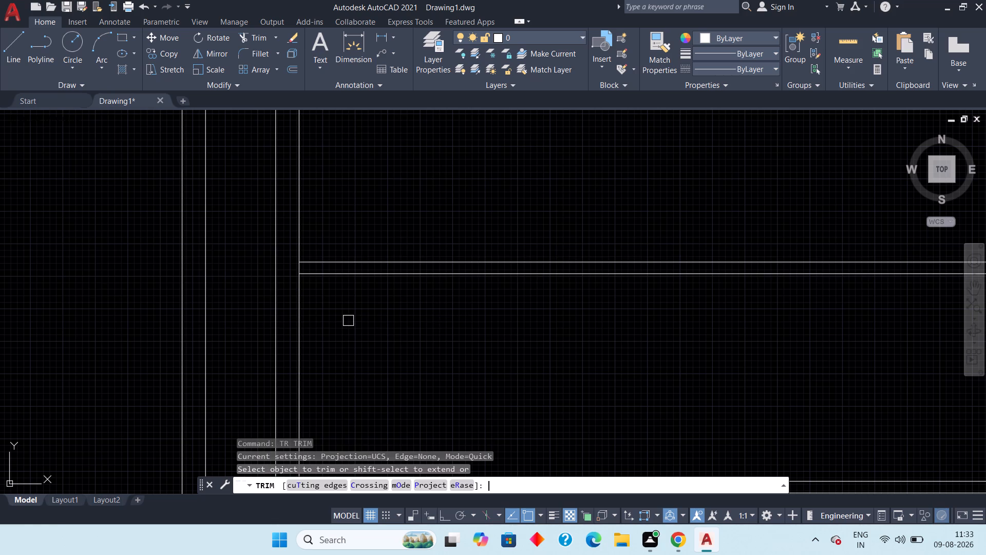
scroll(290, 288, "up", 3)
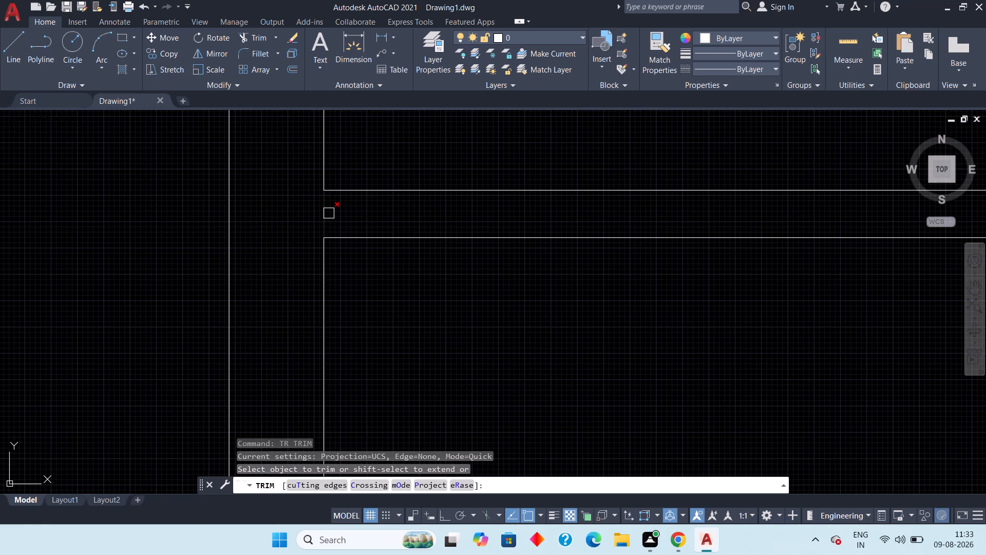
left_click(326, 213)
scroll(326, 213, "down", 4)
middle_click_drag(368, 268, 371, 222)
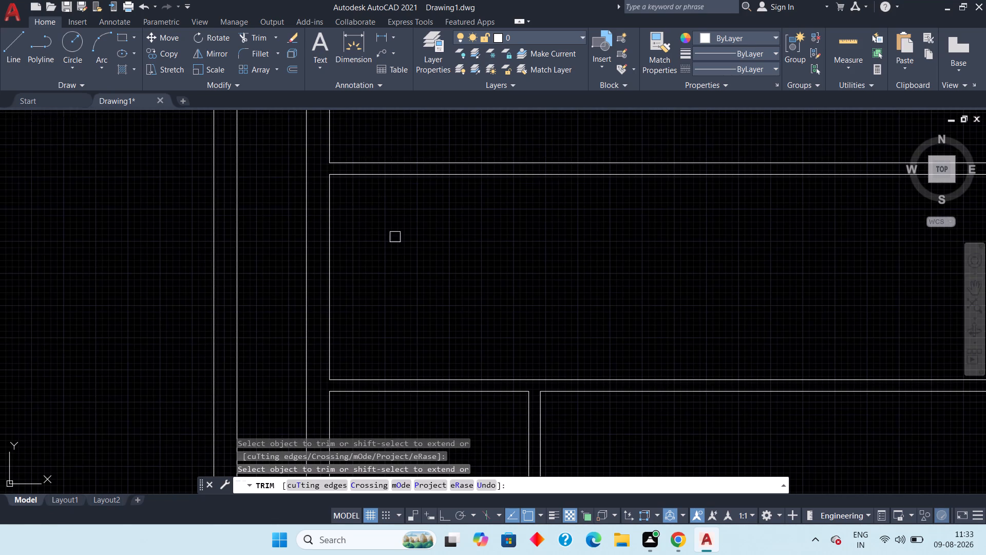
Trim the right inner wall line between the line pairs of the second and third horizontal walls from the top.
scroll(421, 250, "down", 2)
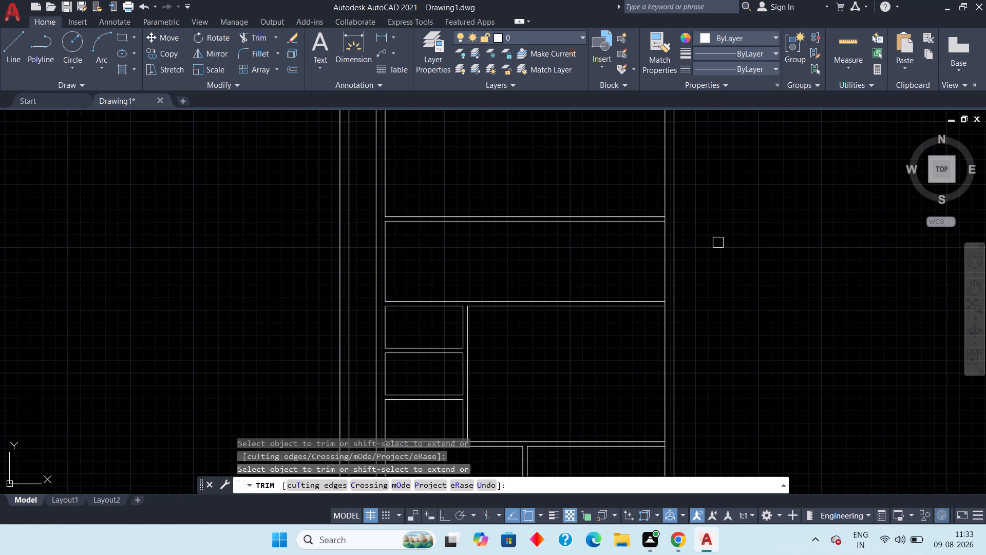
scroll(659, 308, "up", 5)
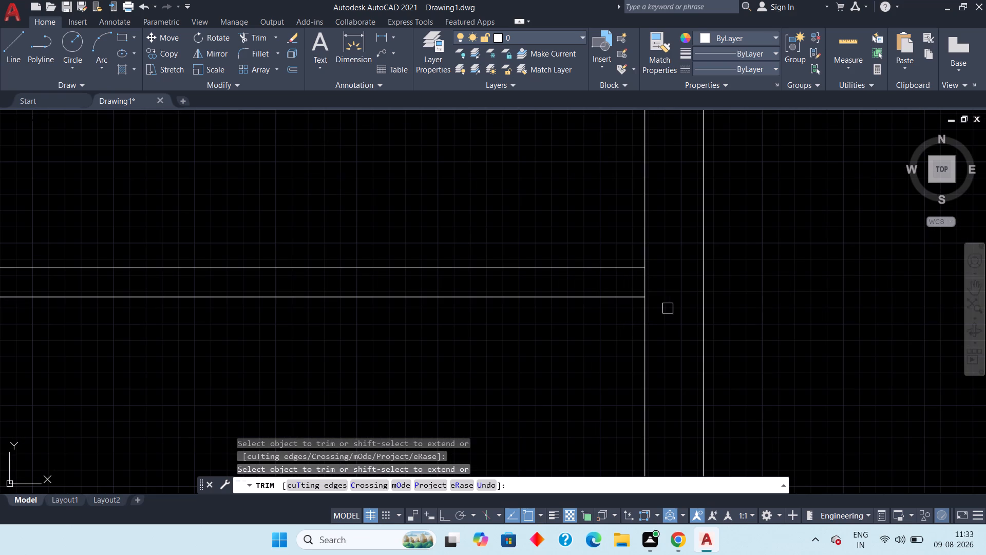
left_click(646, 288)
scroll(646, 286, "down", 5)
middle_click_drag(600, 347, 592, 287)
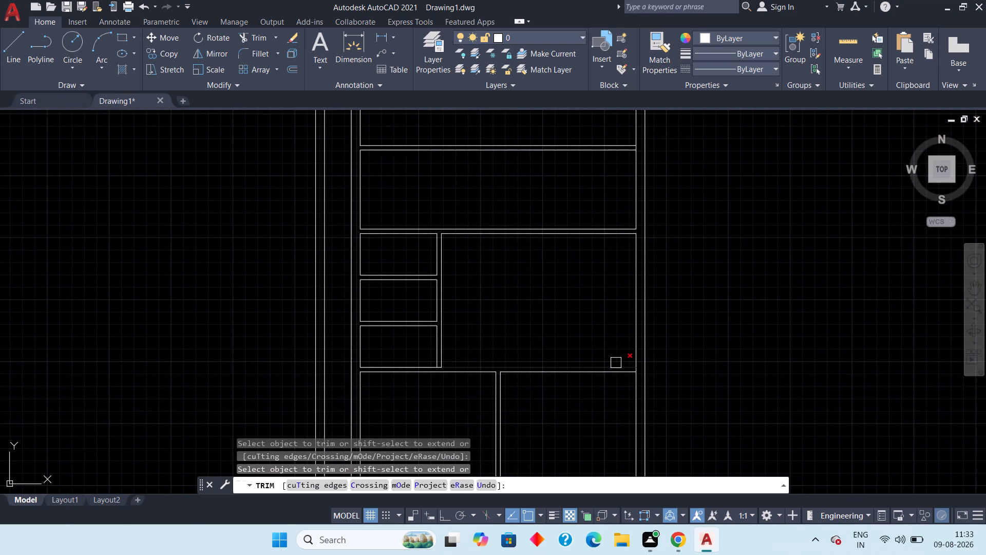
scroll(635, 366, "up", 4)
left_click(624, 390)
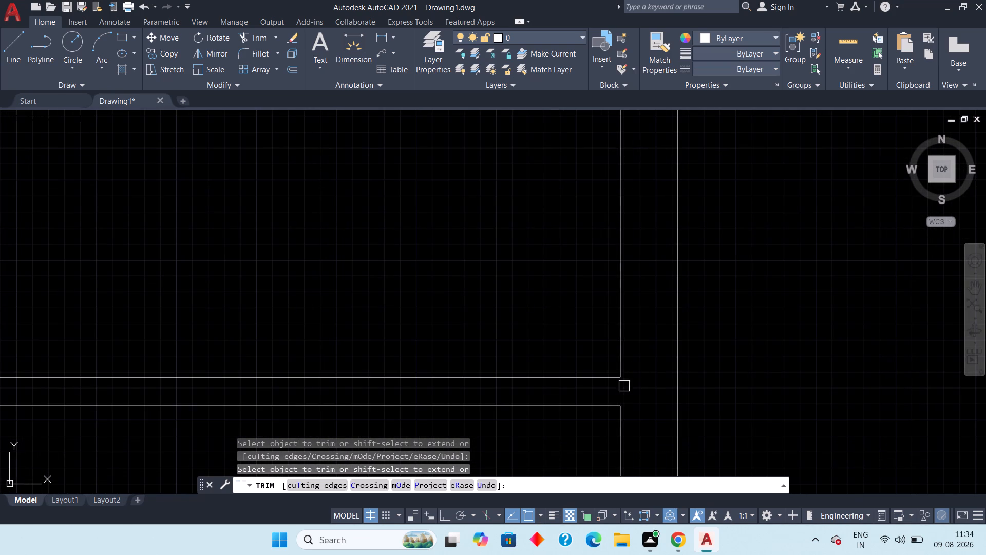
Trim the right inner wall line between the two lines of the uppermost horizontal partition.
scroll(623, 381, "down", 4)
middle_click_drag(551, 253, 546, 328)
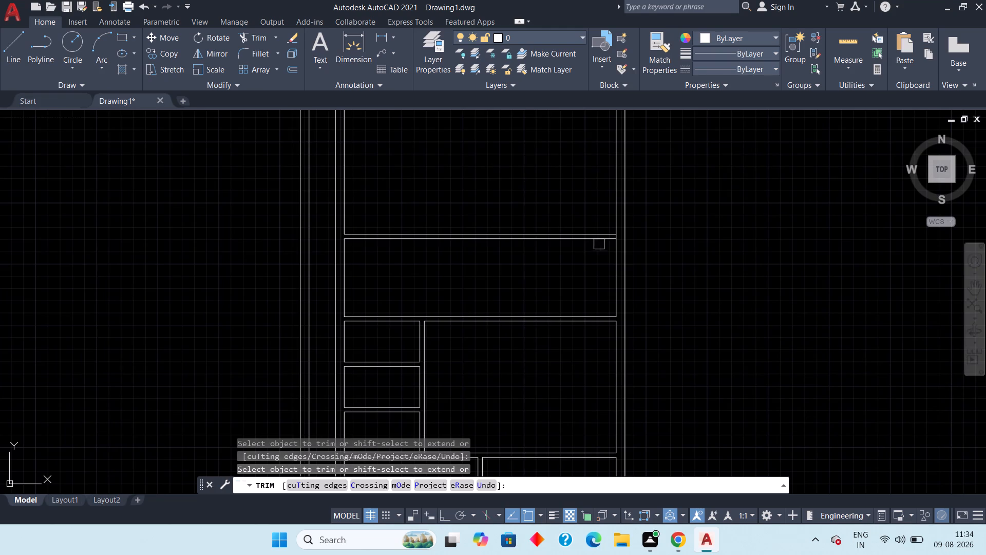
scroll(615, 240, "up", 5)
left_click(584, 200)
scroll(509, 246, "down", 3)
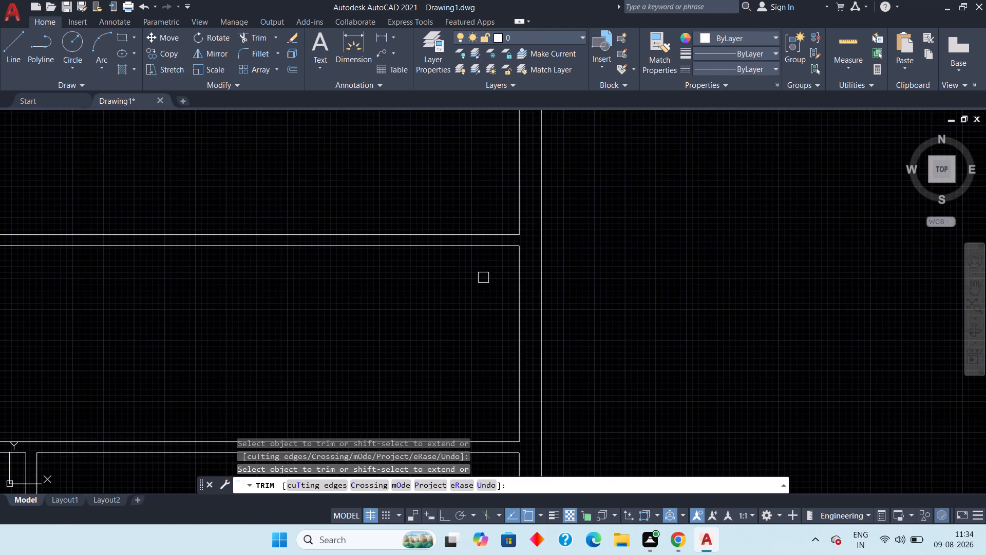
middle_click_drag(448, 320, 573, 308)
scroll(550, 309, "down", 2)
middle_click_drag(423, 317, 504, 318)
scroll(475, 331, "up", 2)
middle_click_drag(471, 328, 558, 341)
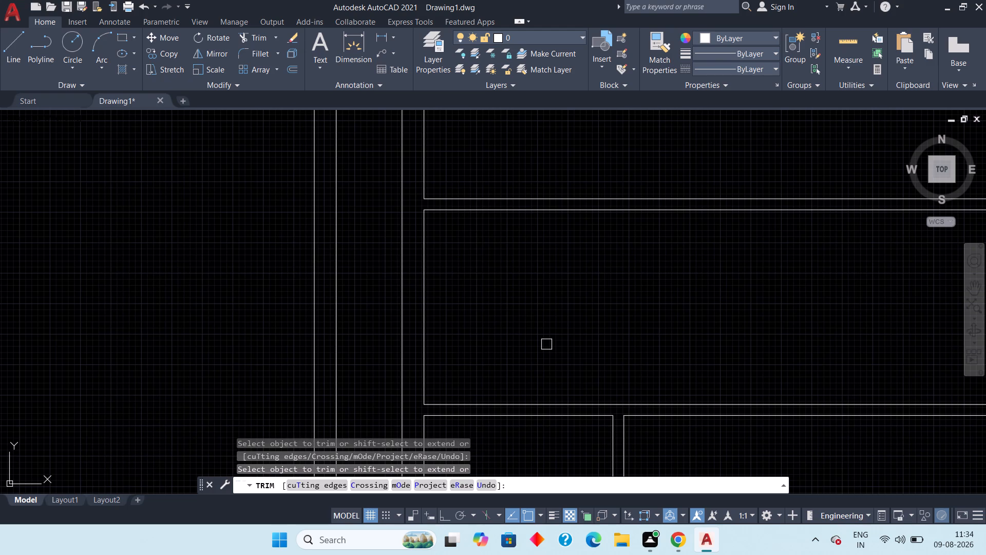
key("Escape")
key("Escape")
key("Escape")
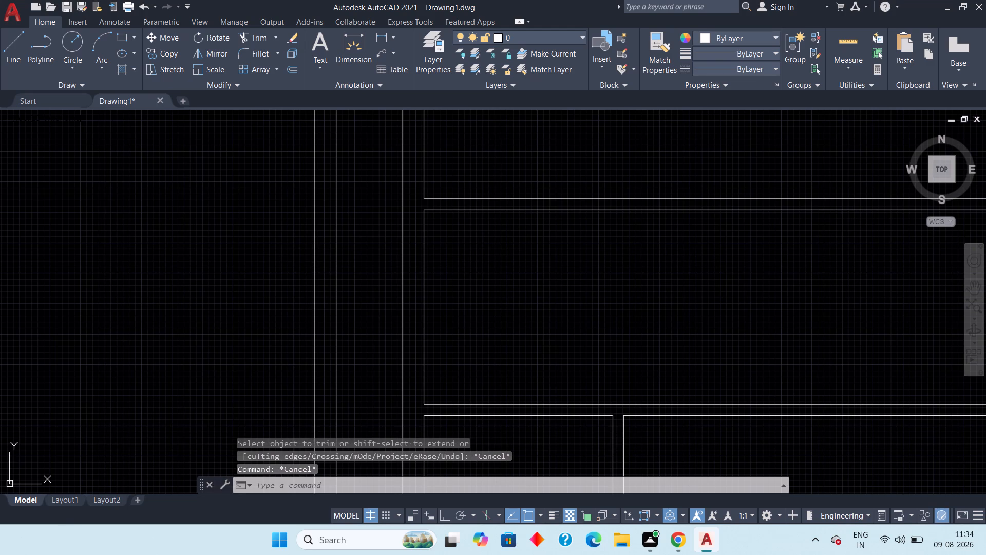
Offset the left inner wall line 9'4" to the right, inside the room between the two uppermost horizontal walls.
type("off")
key("space")
type("9'4\"")
key("space")
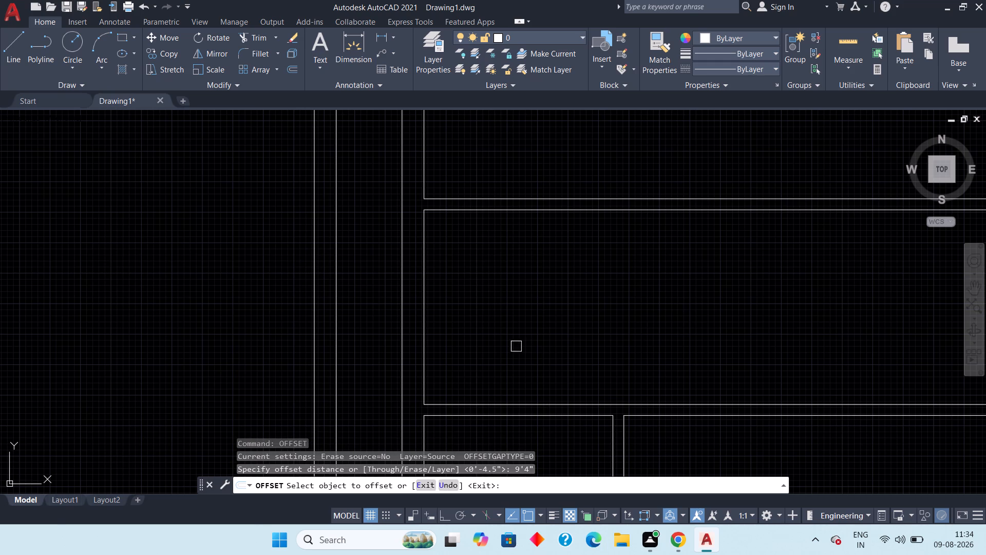
left_click(429, 349)
left_click(570, 322)
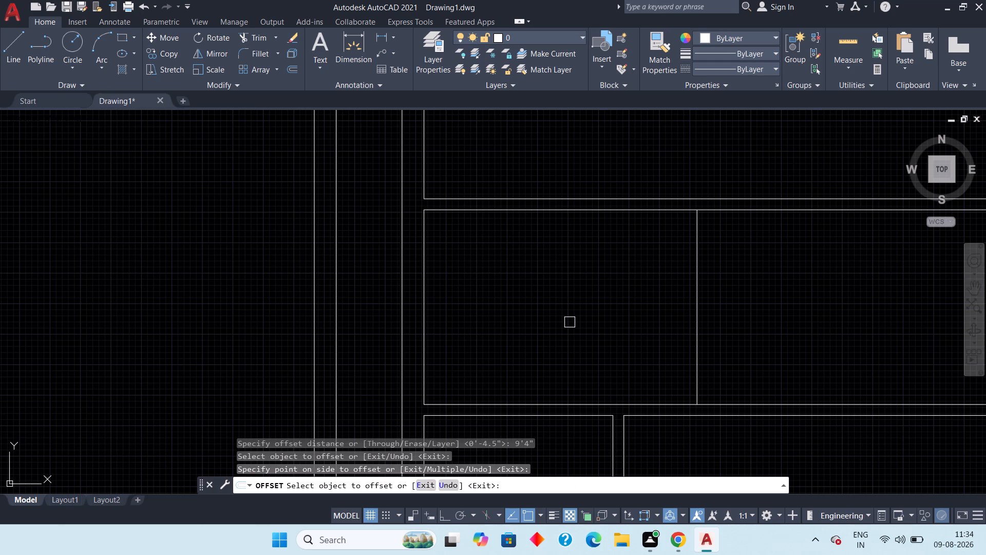
key("Escape")
Offset the new vertical line 4.5" to the right to form a vertical partition wall.
key("space")
type("4.5\"")
key("space")
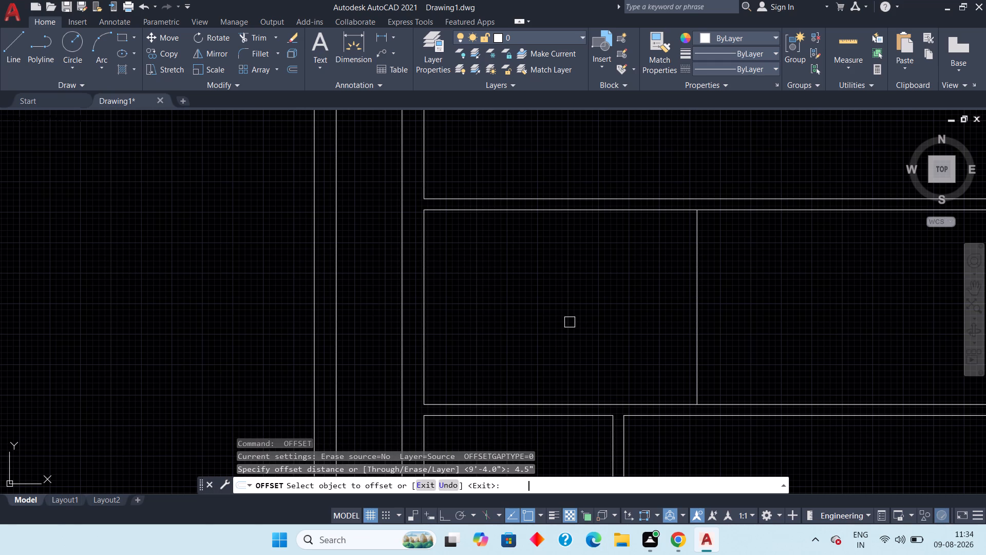
left_click(695, 314)
left_click(725, 310)
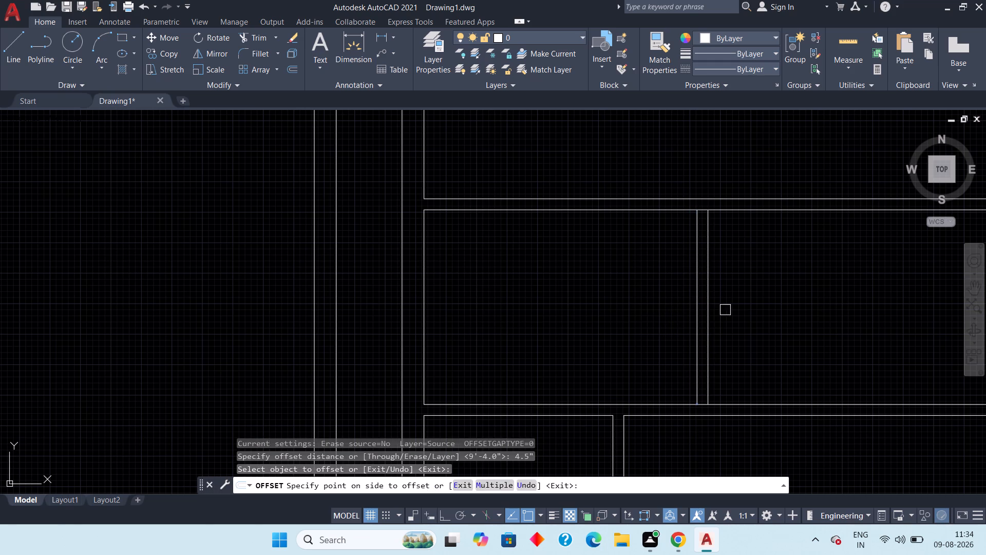
key("Escape")
key("Escape")
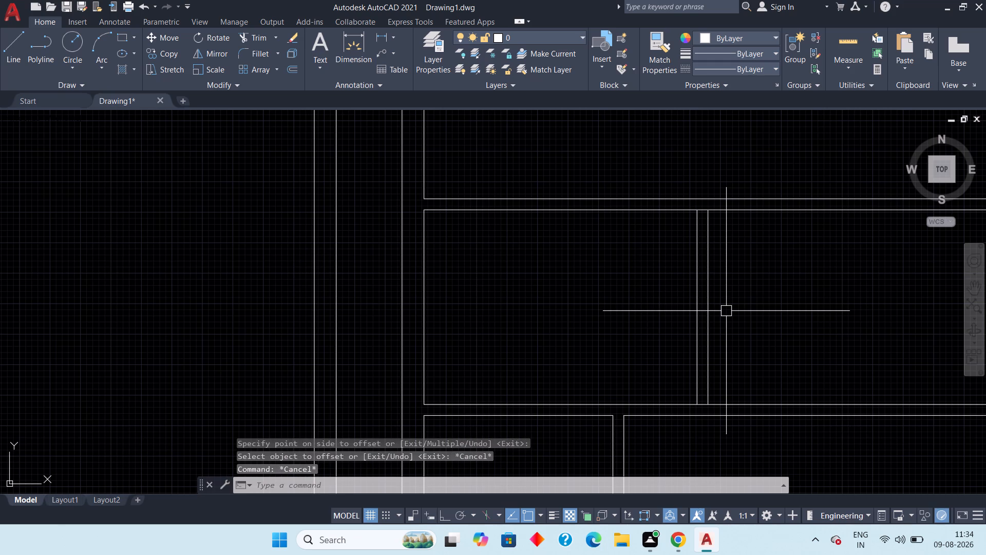
Trim the short horizontal pieces between the new vertical partition's two lines at both its upper and lower ends.
type("tr")
key("space")
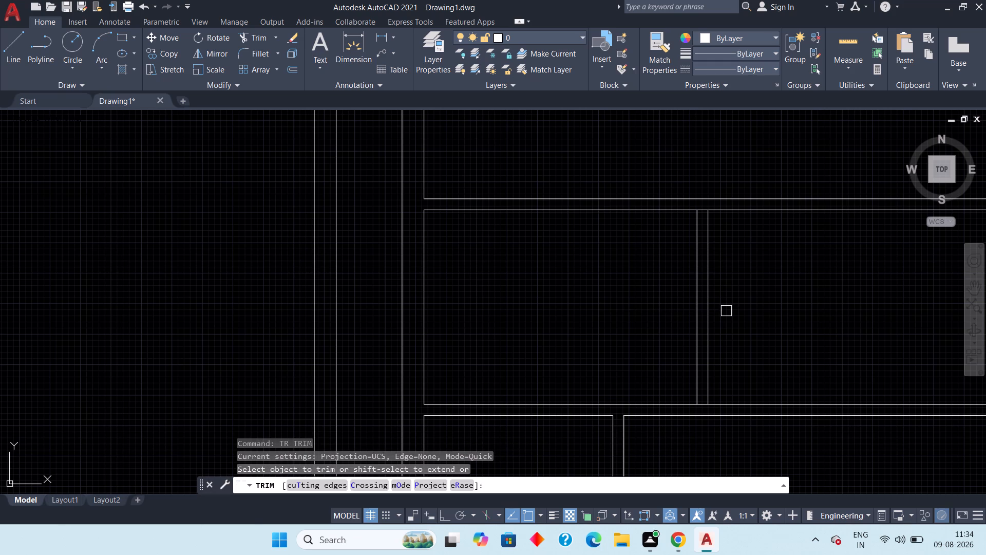
scroll(735, 202, "up", 2)
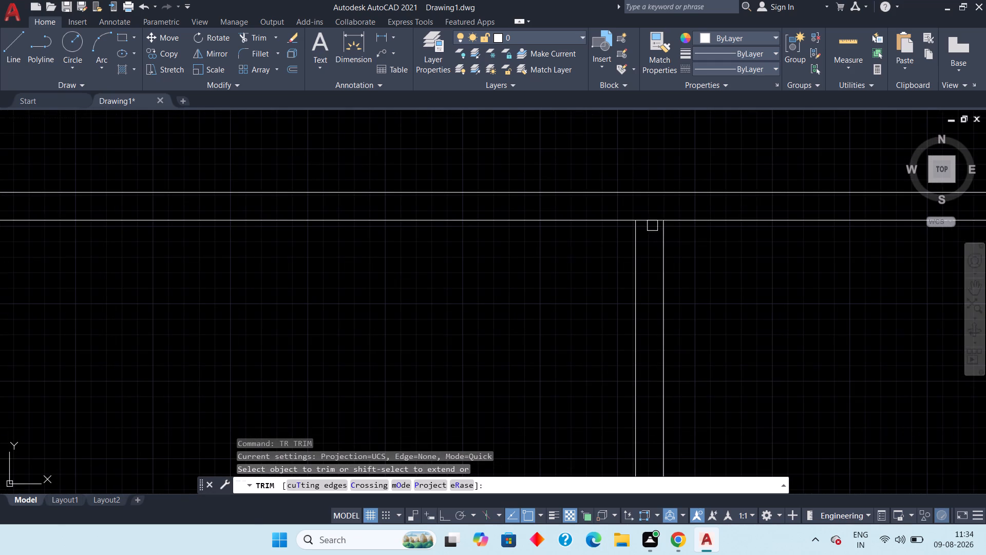
left_click(652, 221)
scroll(680, 271, "down", 2)
middle_click_drag(735, 331, 741, 180)
scroll(670, 301, "up", 3)
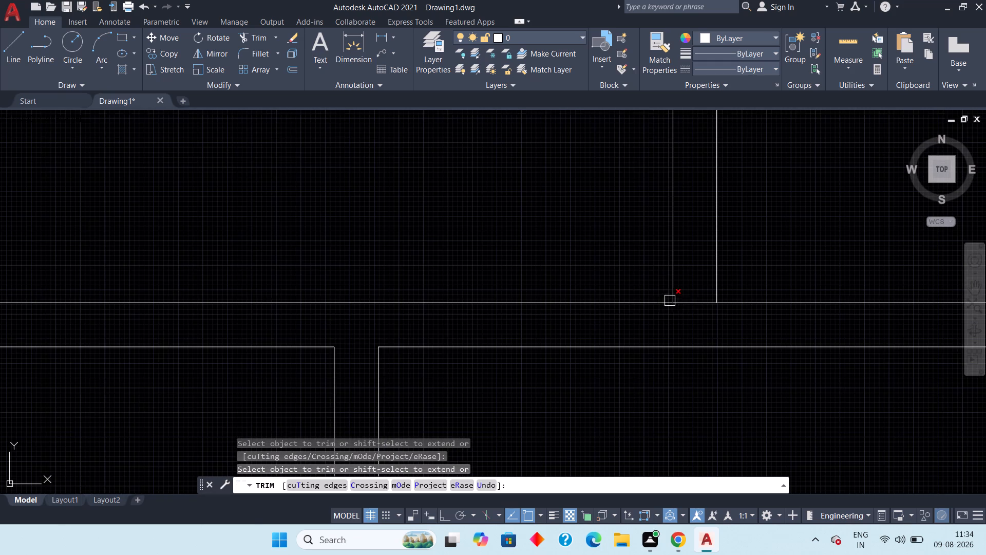
left_click(704, 305)
scroll(722, 290, "down", 4)
middle_click_drag(751, 244, 733, 276)
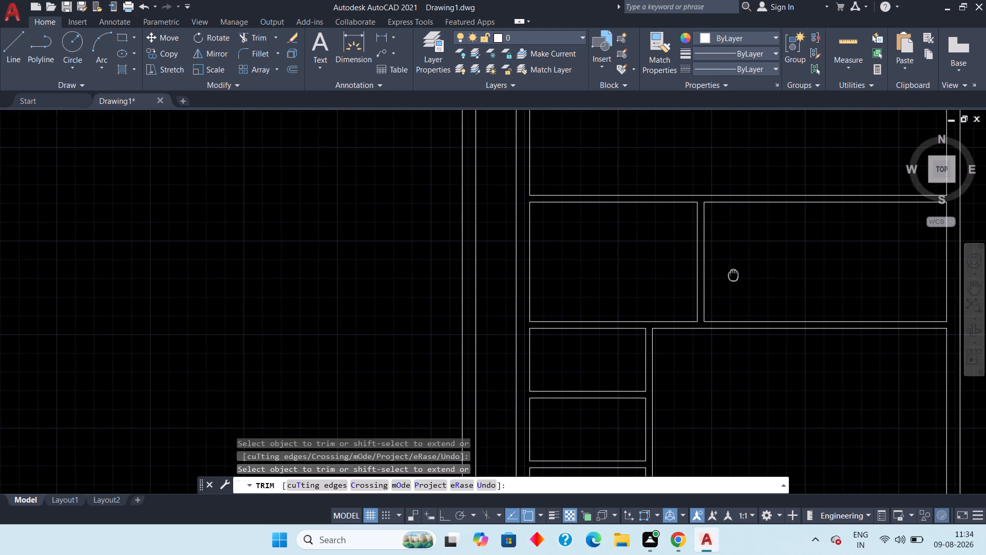
key("Escape")
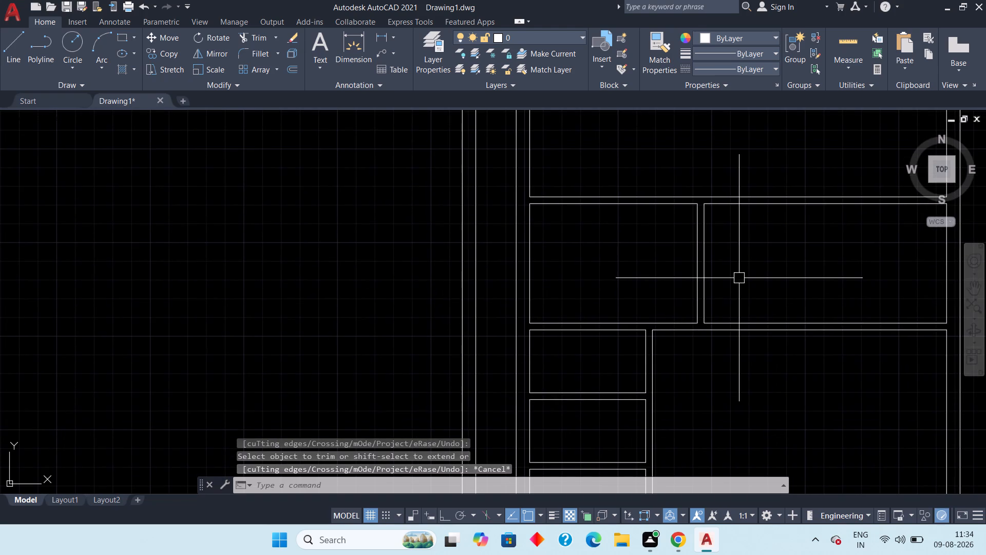
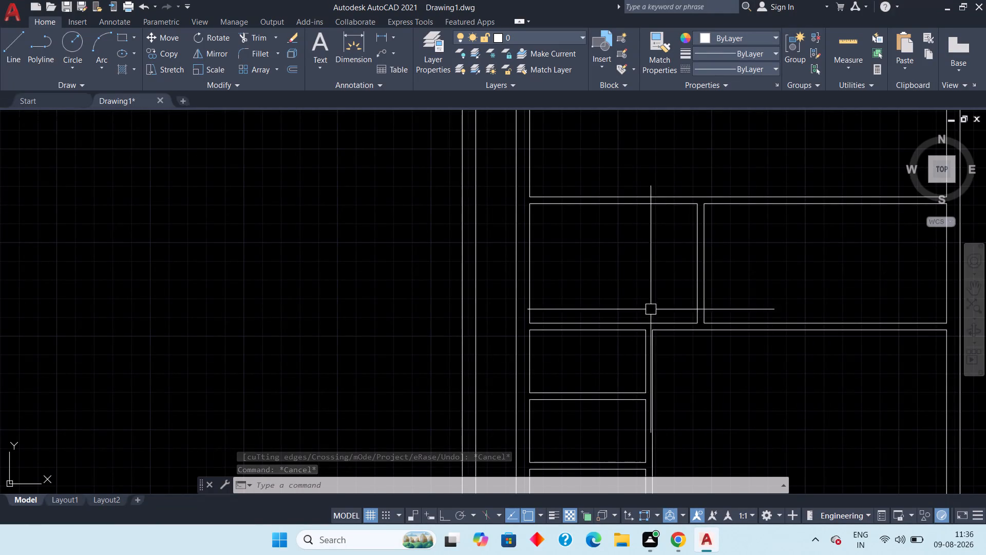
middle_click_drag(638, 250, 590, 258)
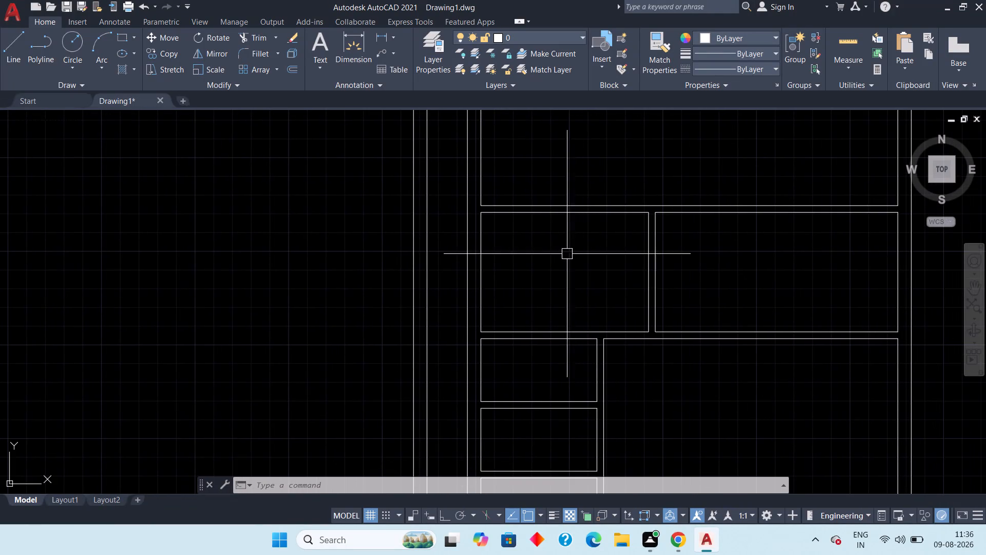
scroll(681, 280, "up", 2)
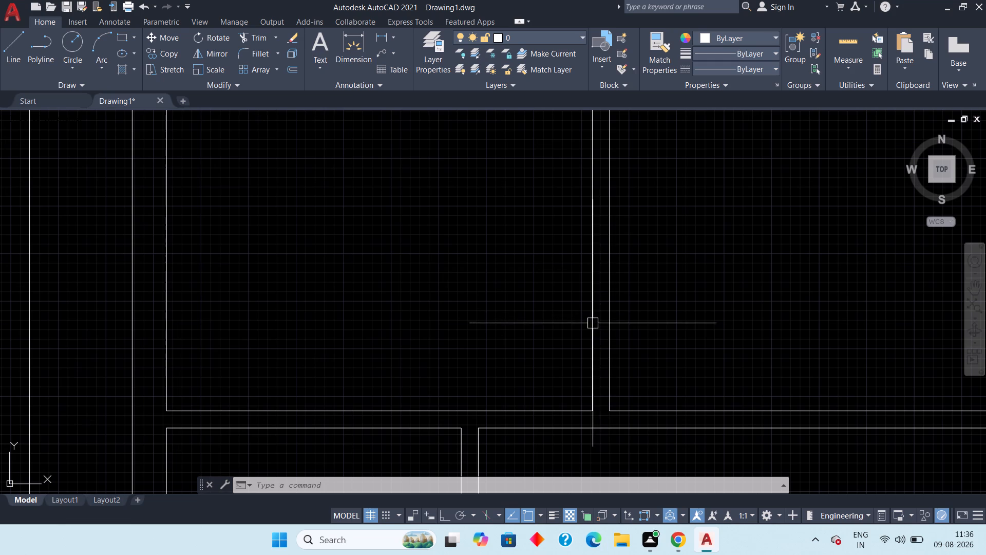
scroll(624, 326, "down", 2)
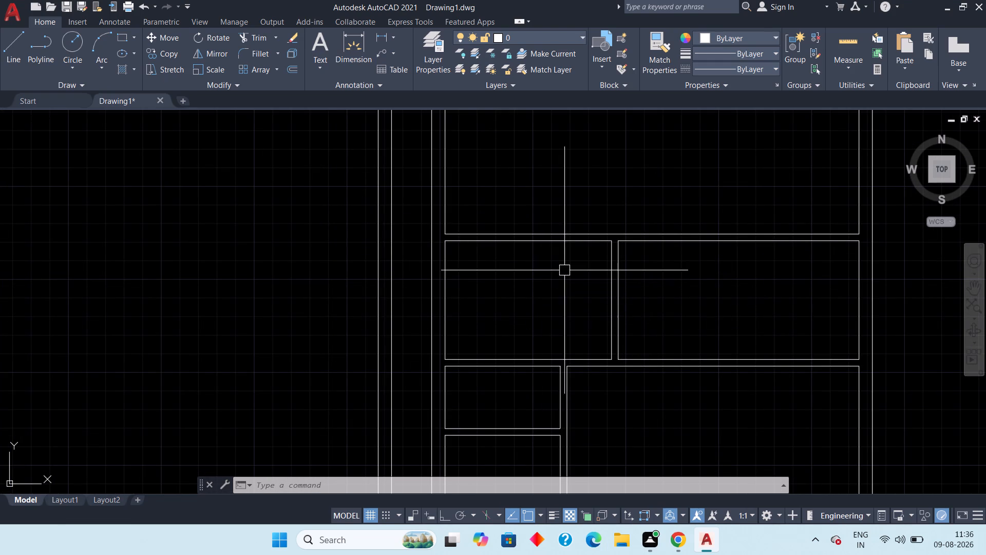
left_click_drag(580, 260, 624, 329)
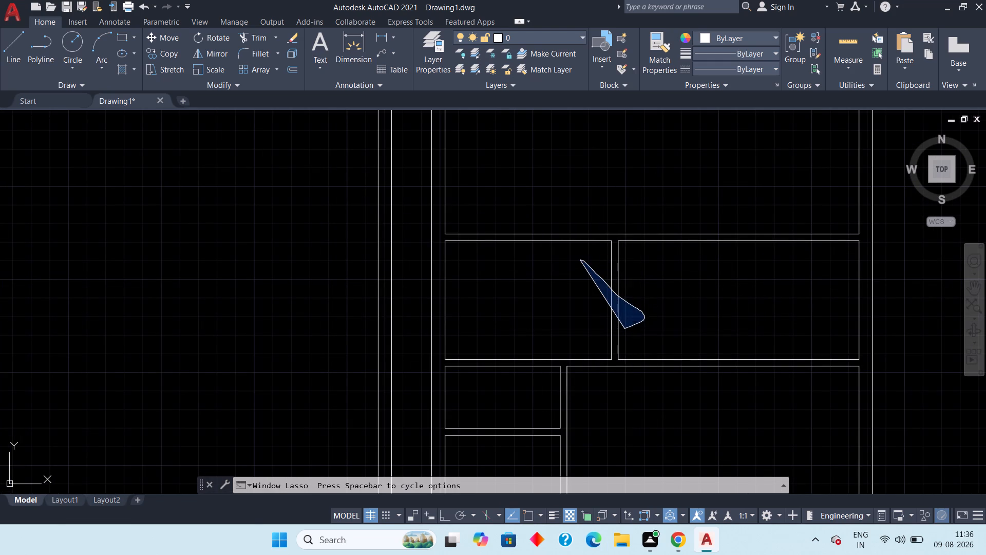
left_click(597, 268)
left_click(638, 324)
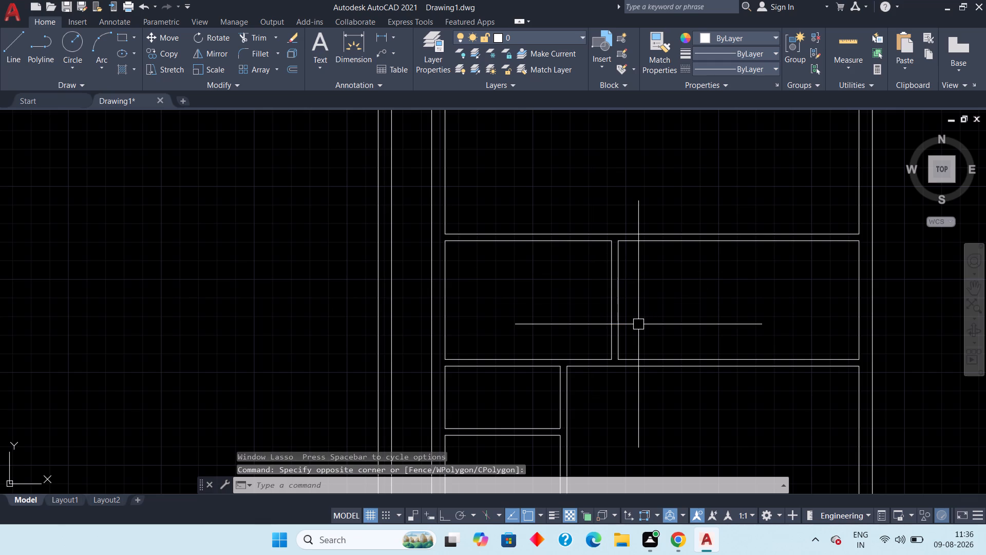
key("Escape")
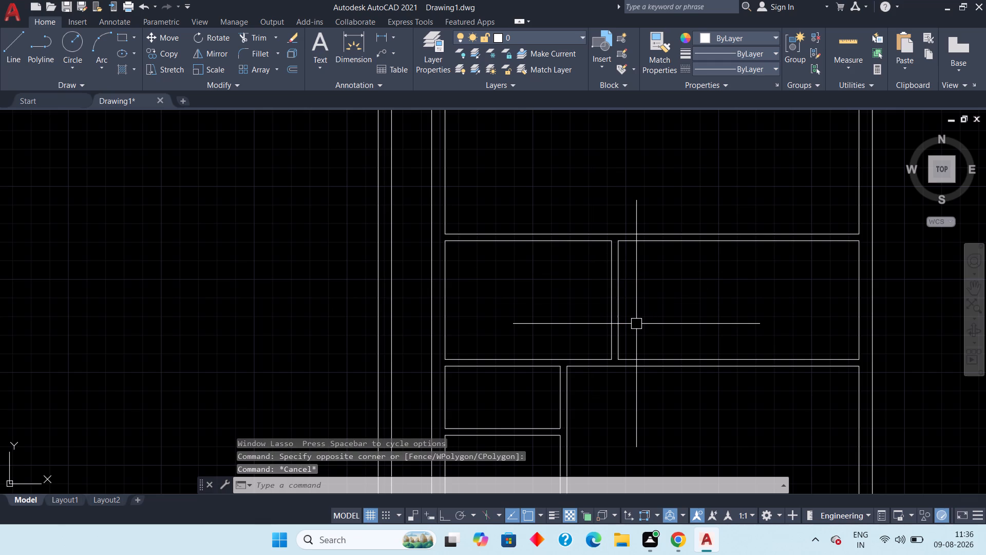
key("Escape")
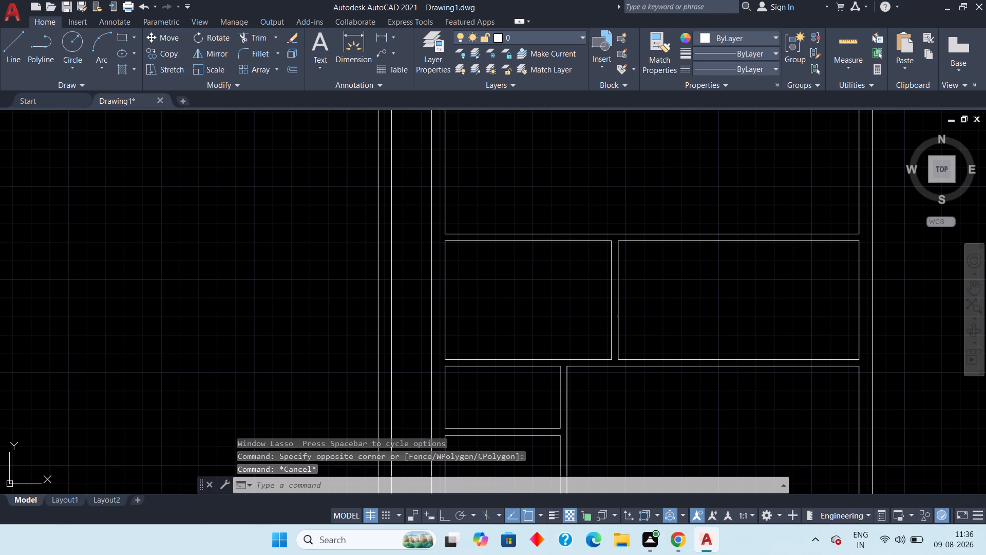
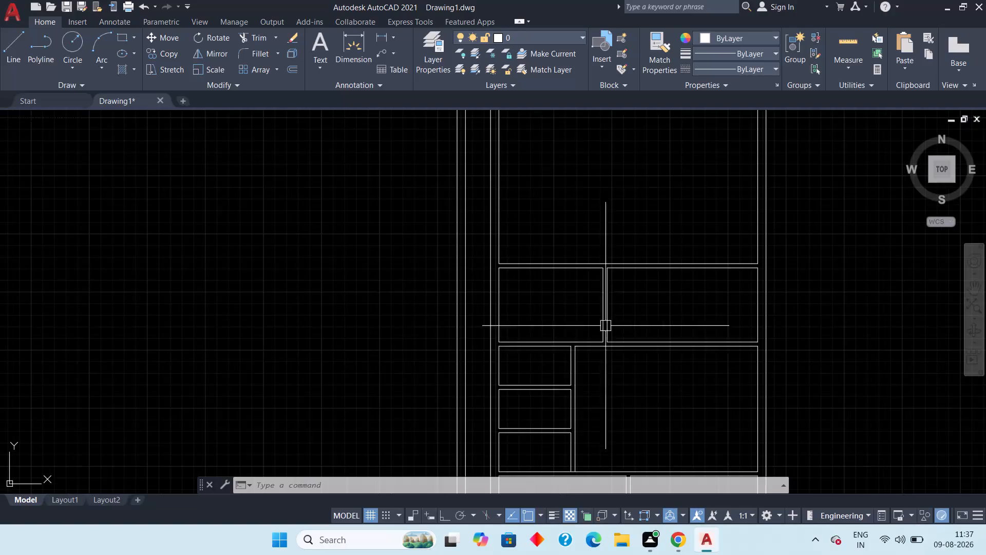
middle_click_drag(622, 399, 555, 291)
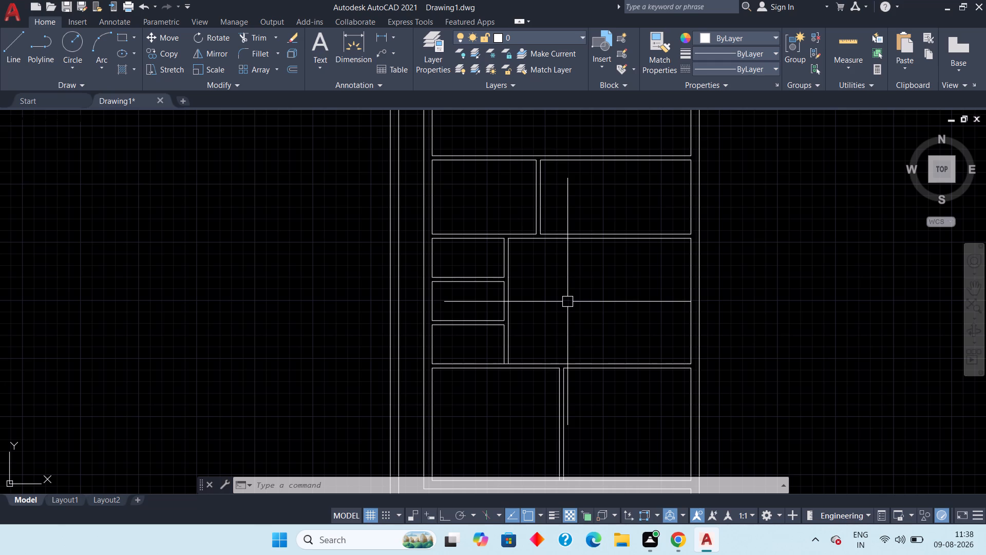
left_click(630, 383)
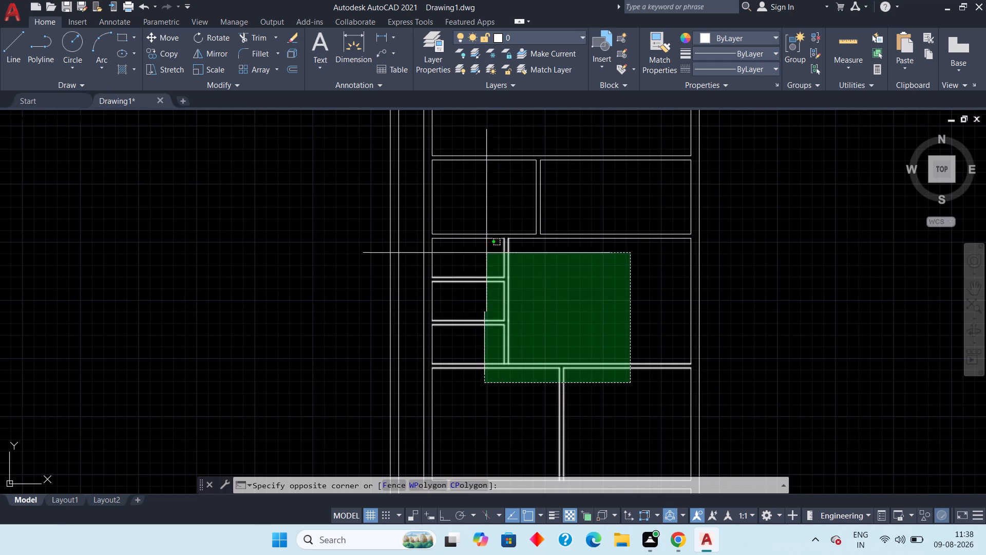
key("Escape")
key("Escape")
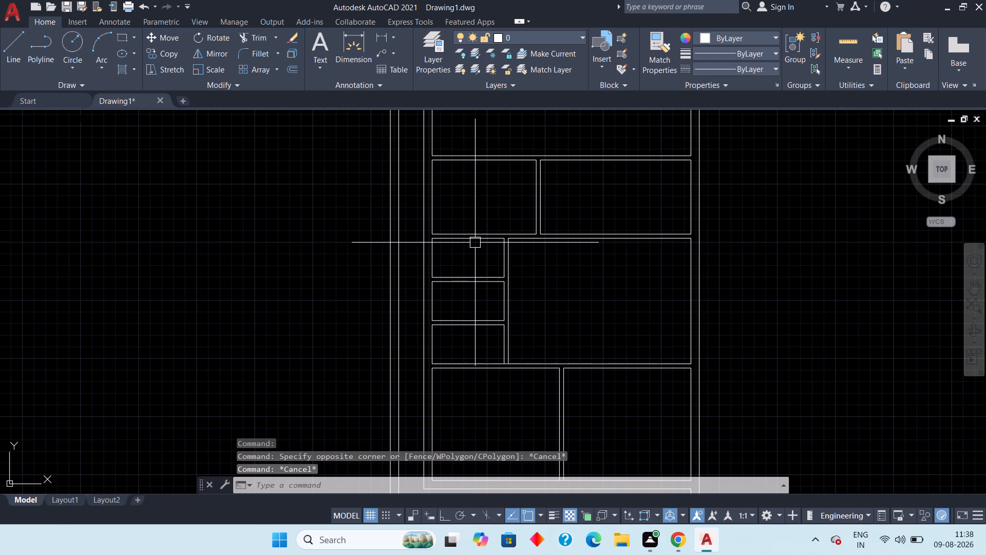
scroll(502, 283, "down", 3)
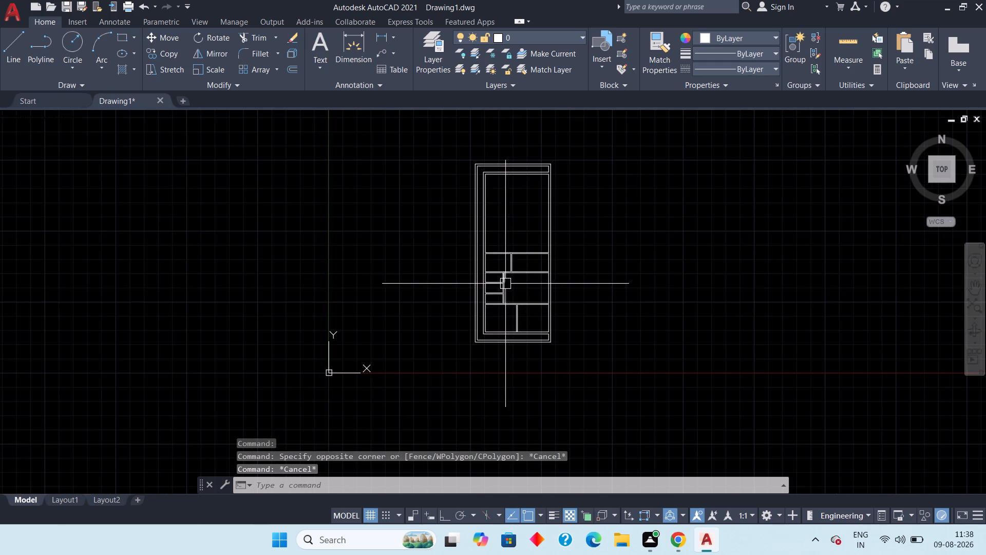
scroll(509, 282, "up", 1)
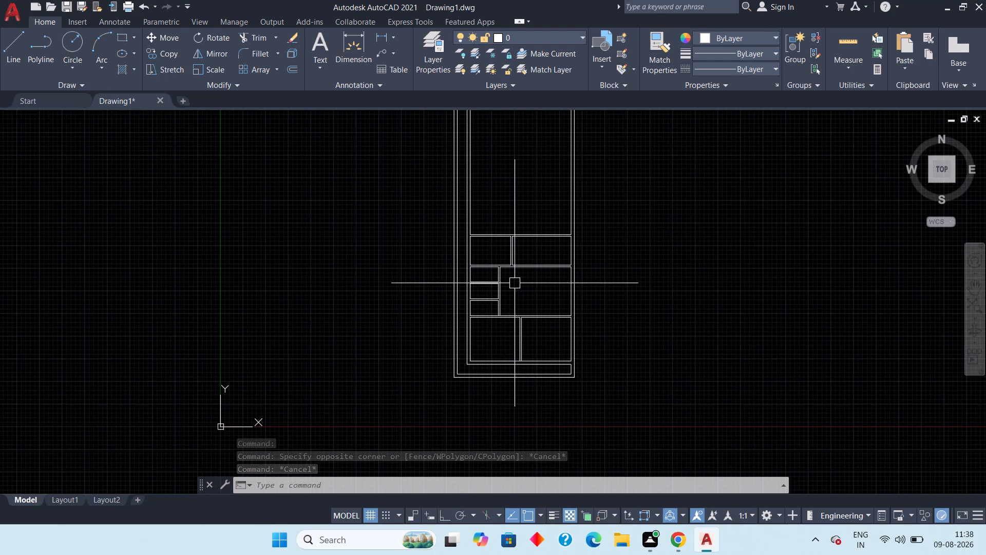
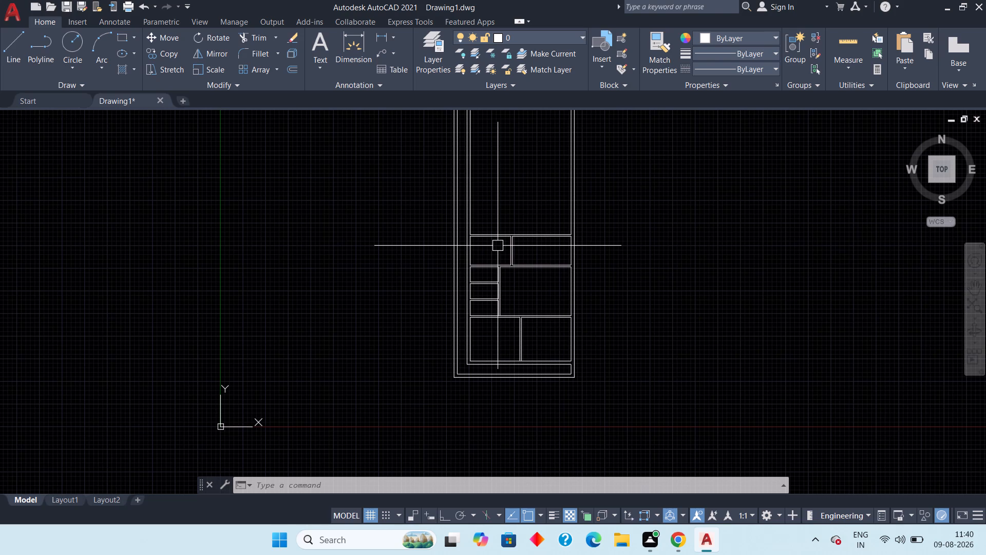
Add a linear dimension across the partition between the large upper room and the smaller room below, at its left end.
scroll(481, 274, "up", 3)
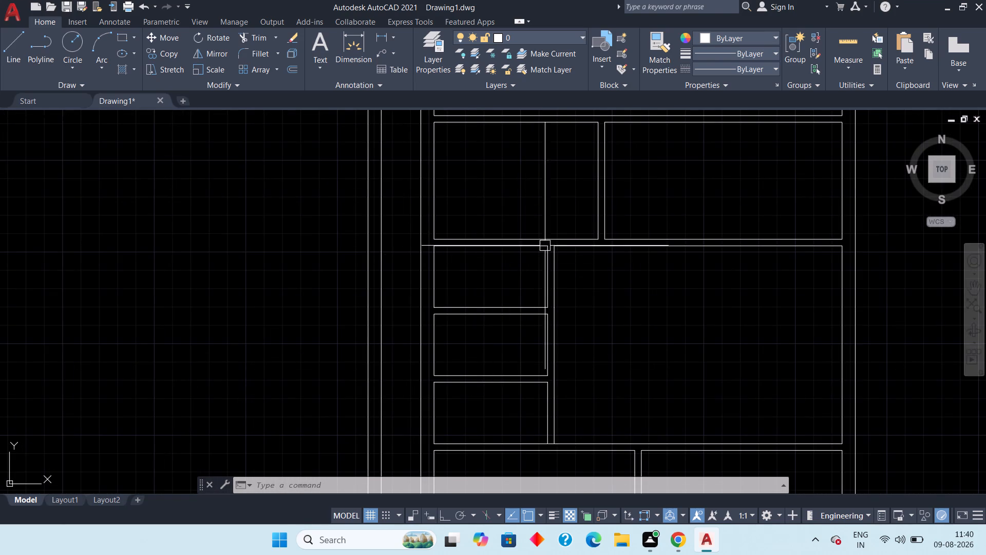
middle_click_drag(565, 206, 599, 323)
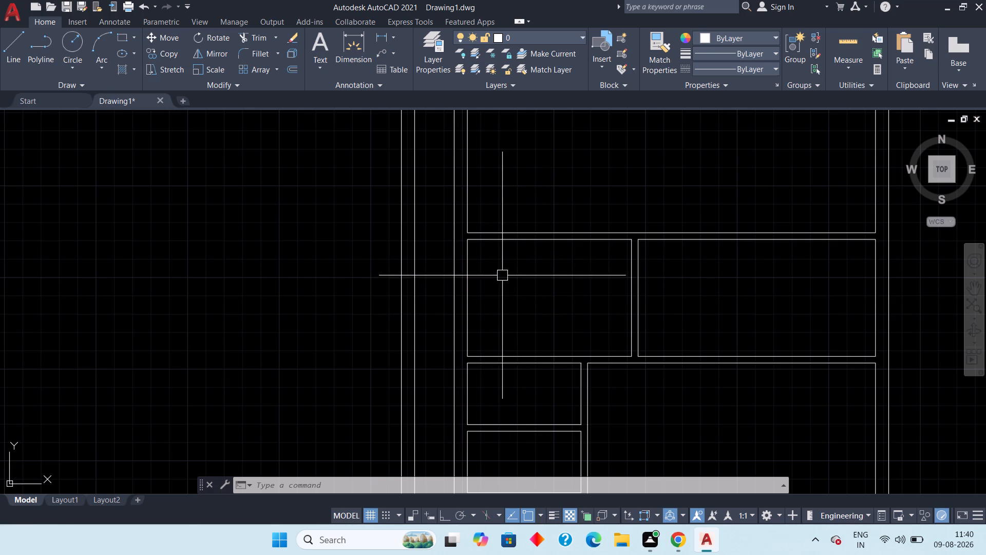
middle_click_drag(519, 294, 536, 345)
scroll(508, 295, "up", 4)
middle_click_drag(515, 324, 537, 351)
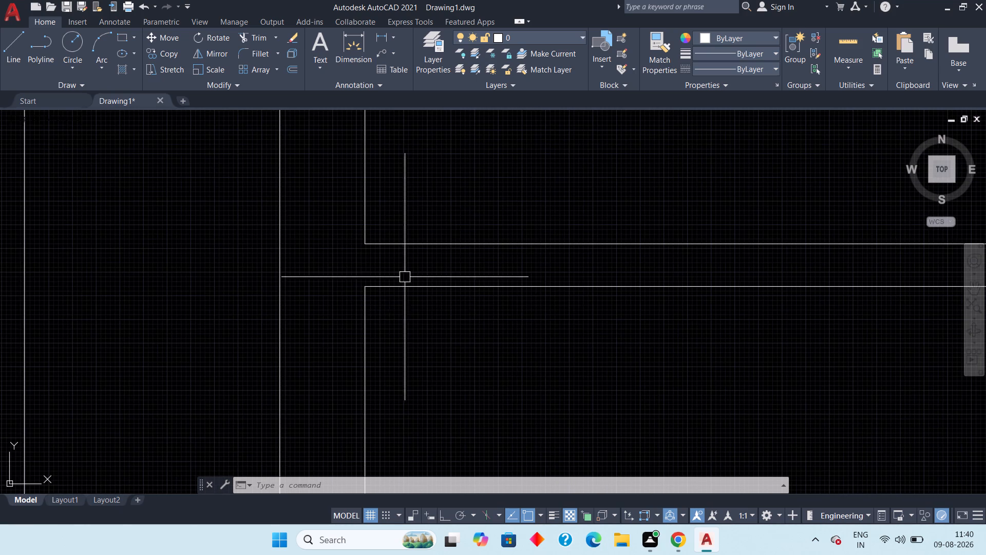
left_click(377, 38)
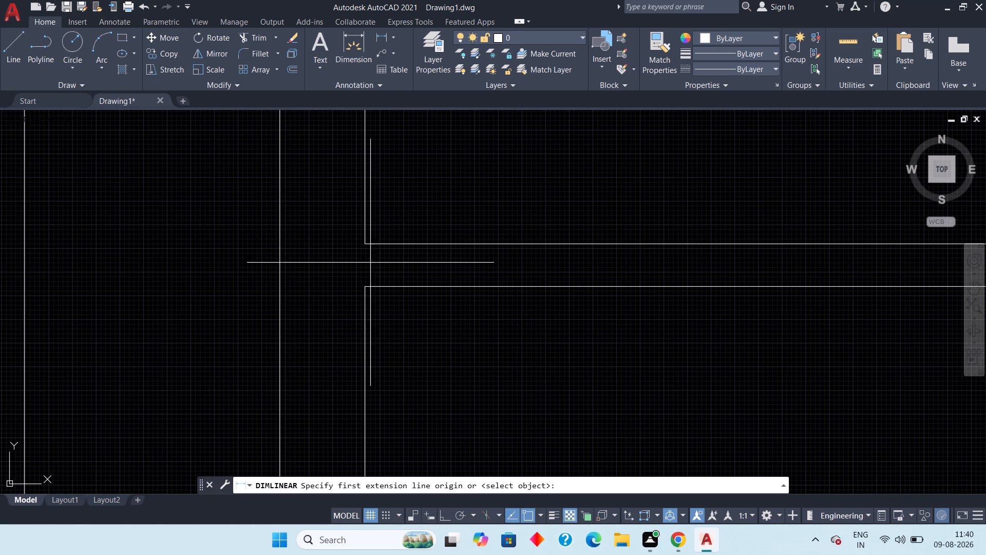
left_click(366, 240)
left_click(362, 285)
left_click(382, 285)
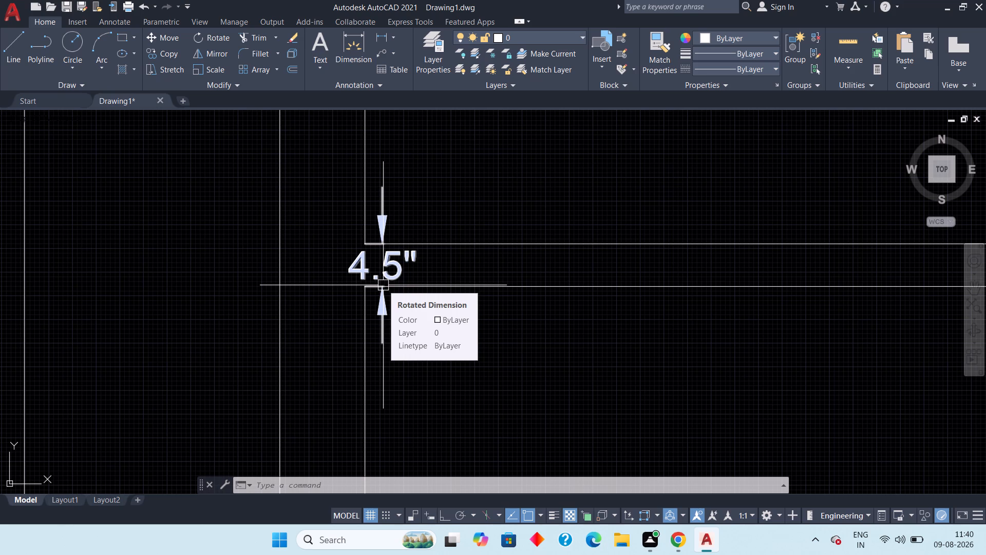
key("Escape")
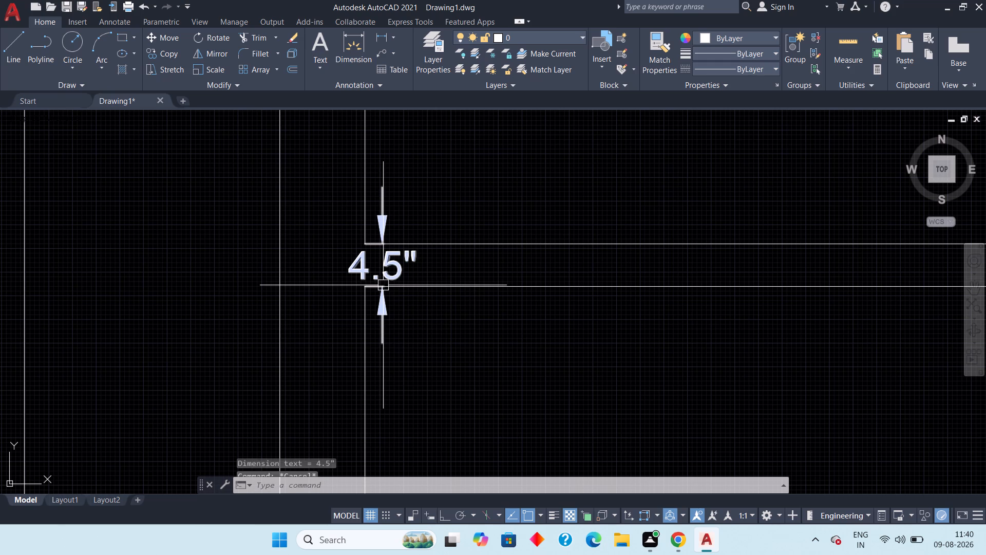
key("Escape")
key("Escape")
key("Escape")
Draw a line across the partition below the two middle rooms, from the left middle room's lower-right corner to the opposite wall face.
scroll(384, 268, "down", 4)
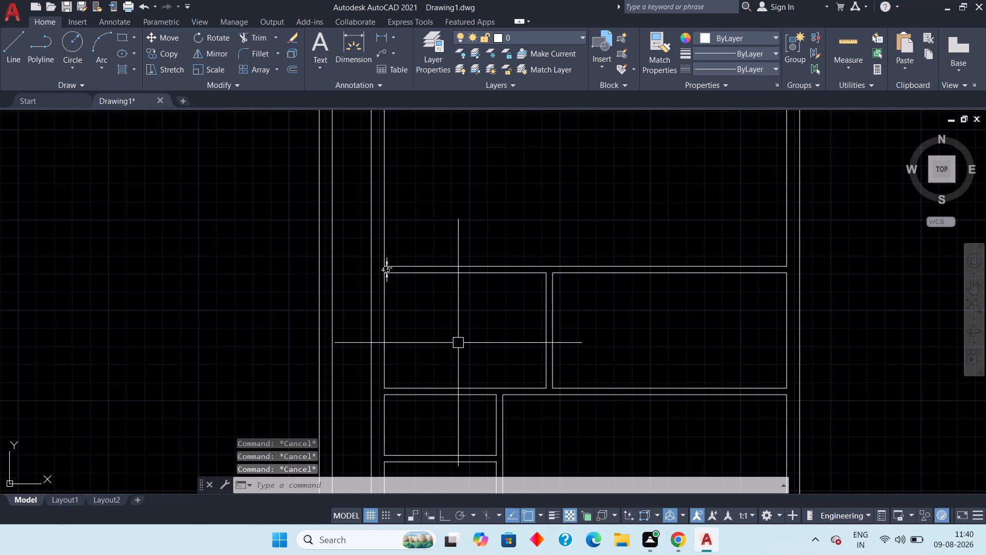
middle_click_drag(457, 342, 428, 251)
scroll(428, 269, "down", 1)
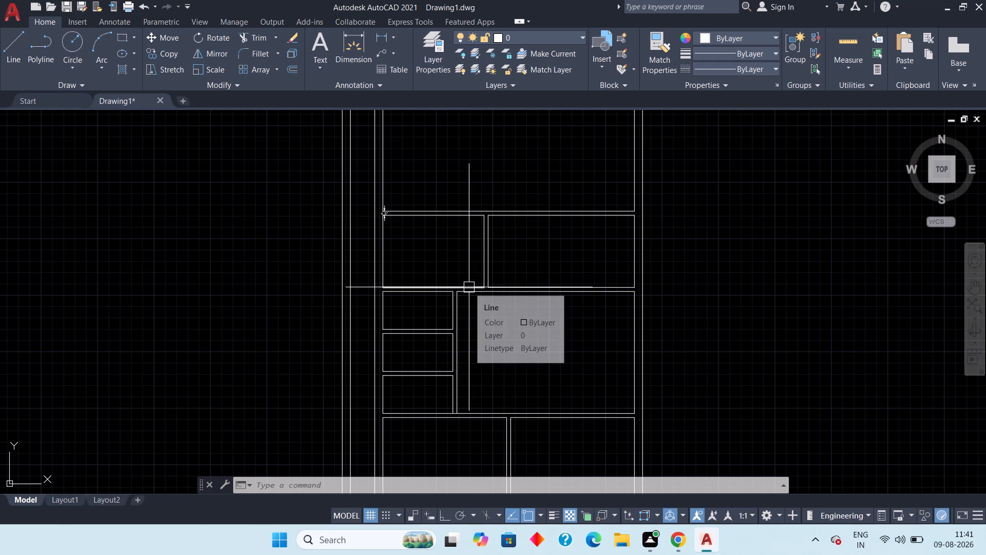
scroll(475, 295, "up", 3)
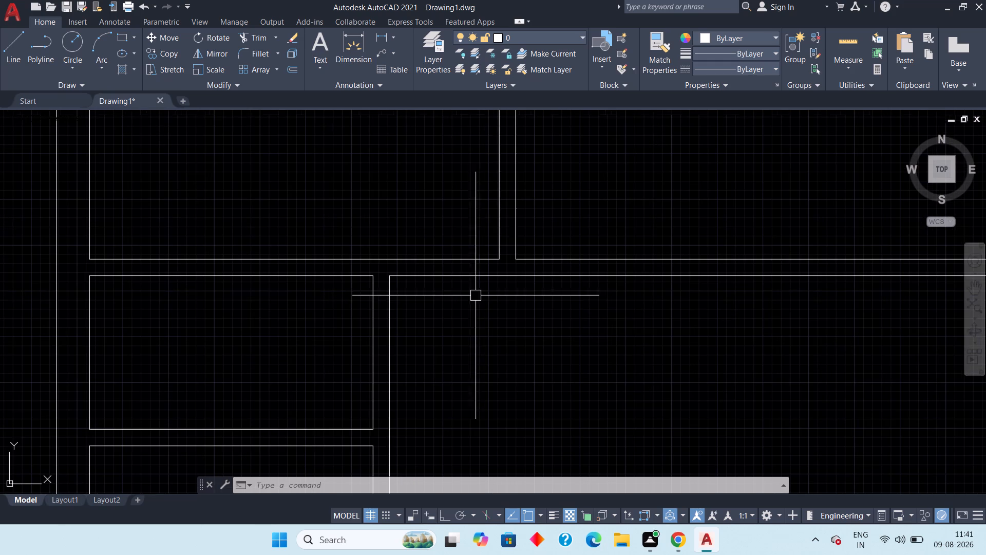
middle_click_drag(473, 300, 479, 336)
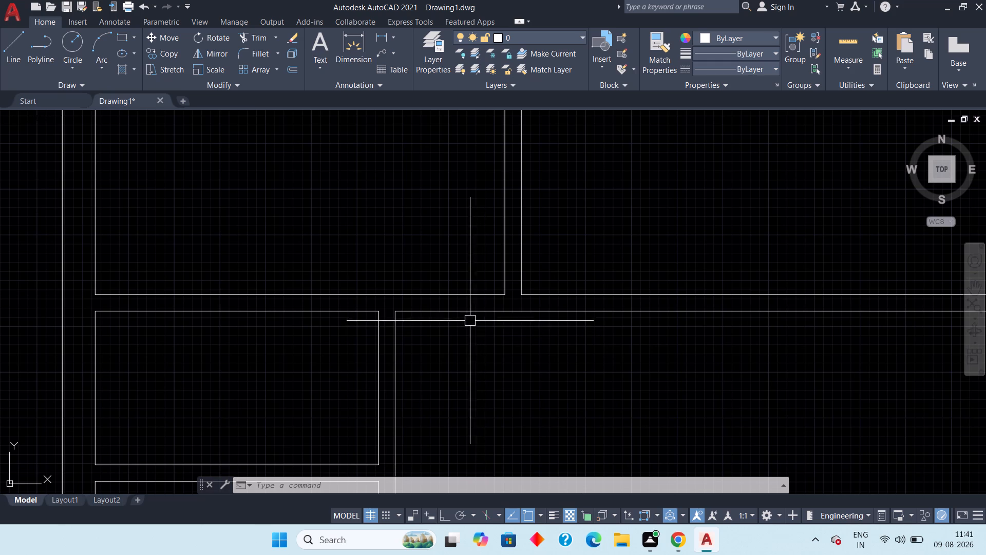
scroll(470, 319, "up", 2)
middle_click_drag(475, 316, 474, 336)
type("l")
key("space")
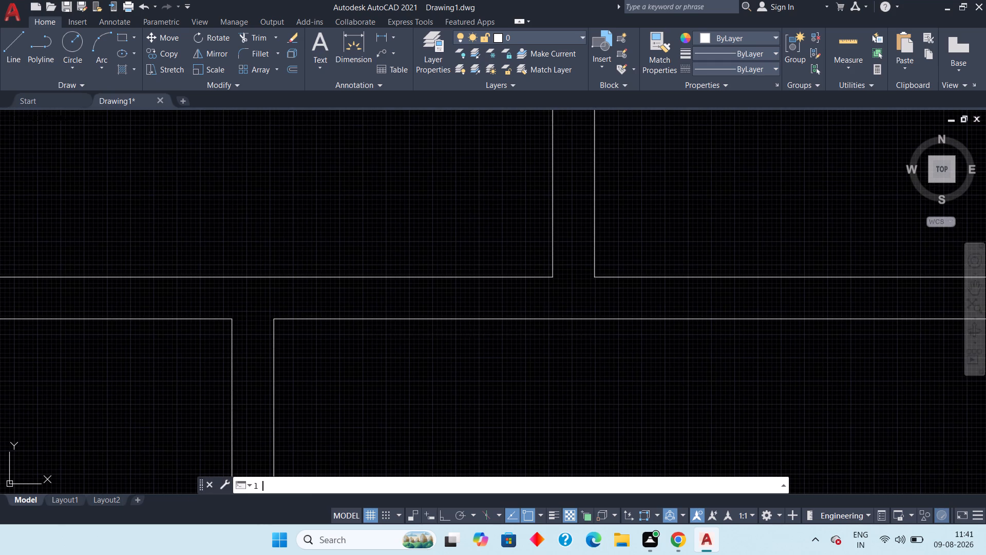
left_click(554, 279)
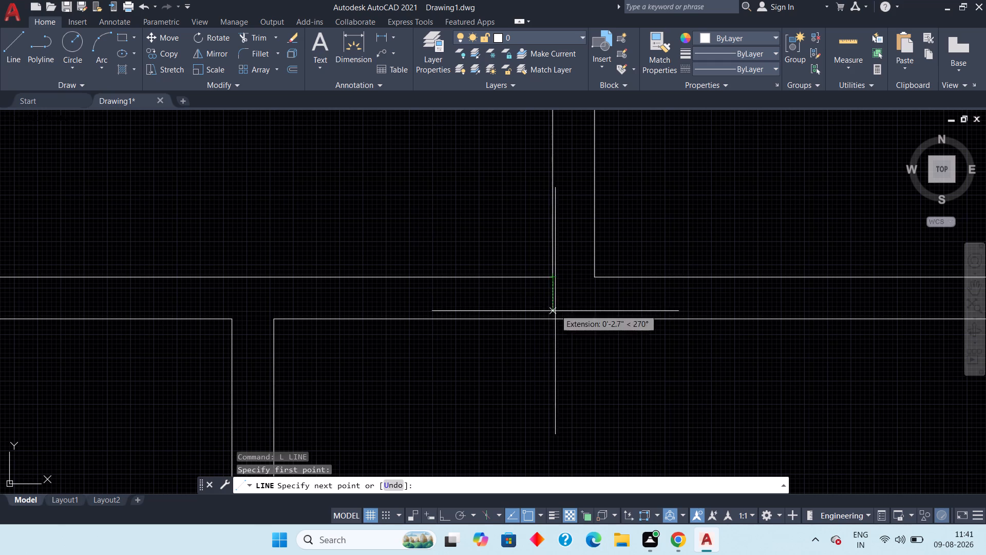
left_click(556, 322)
key("Escape")
key("Escape")
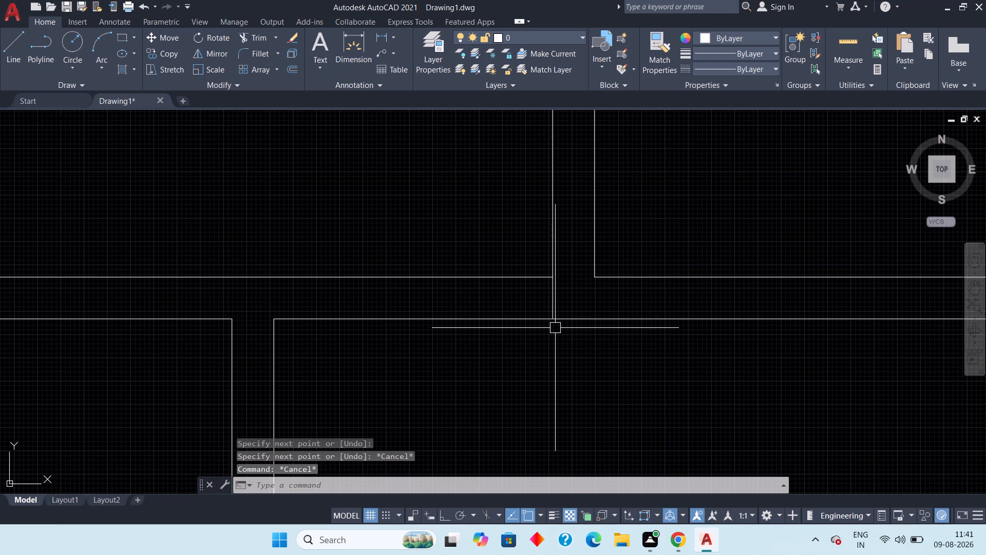
Offset the new jamb line 2'6" to the left along the partition.
type("off 2'6\"")
key("space")
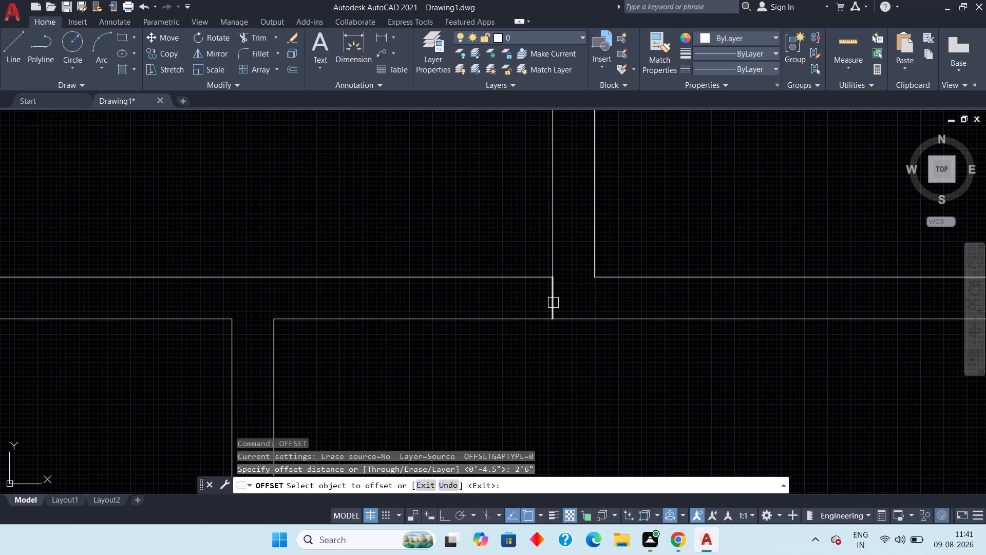
left_click(553, 303)
left_click(479, 317)
key("Escape")
key("Escape")
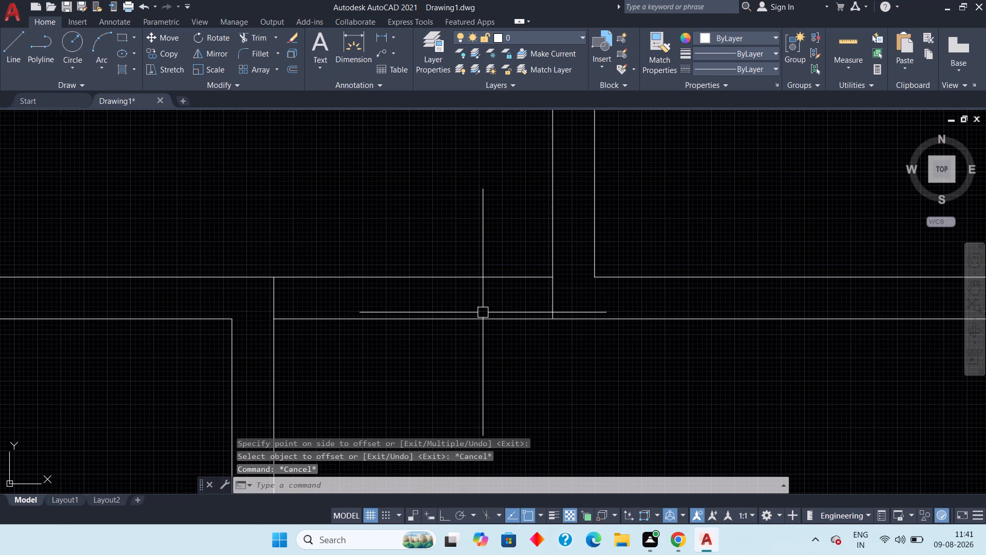
Trim both partition wall lines between the two jamb lines to open the doorway.
type("tr")
key("space")
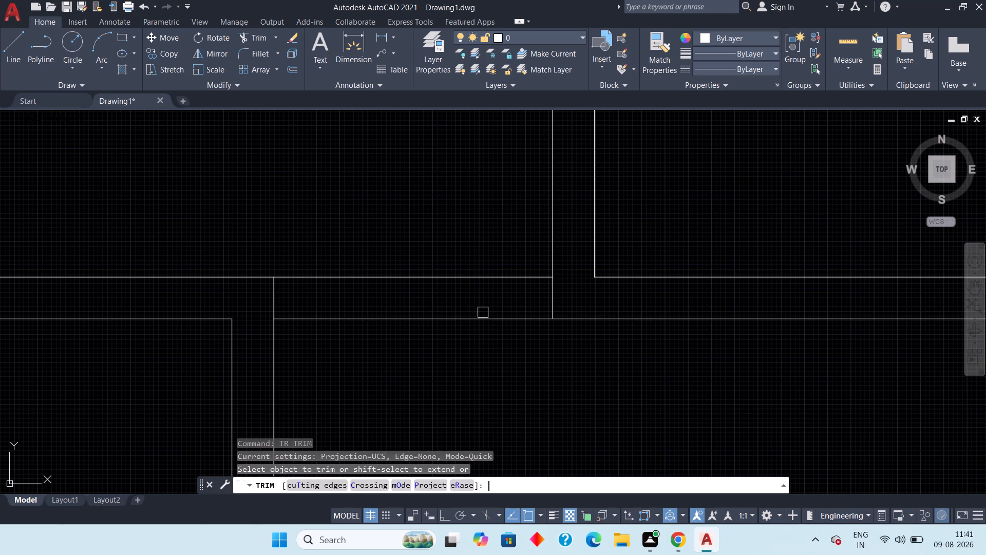
left_click(401, 232)
left_click(384, 376)
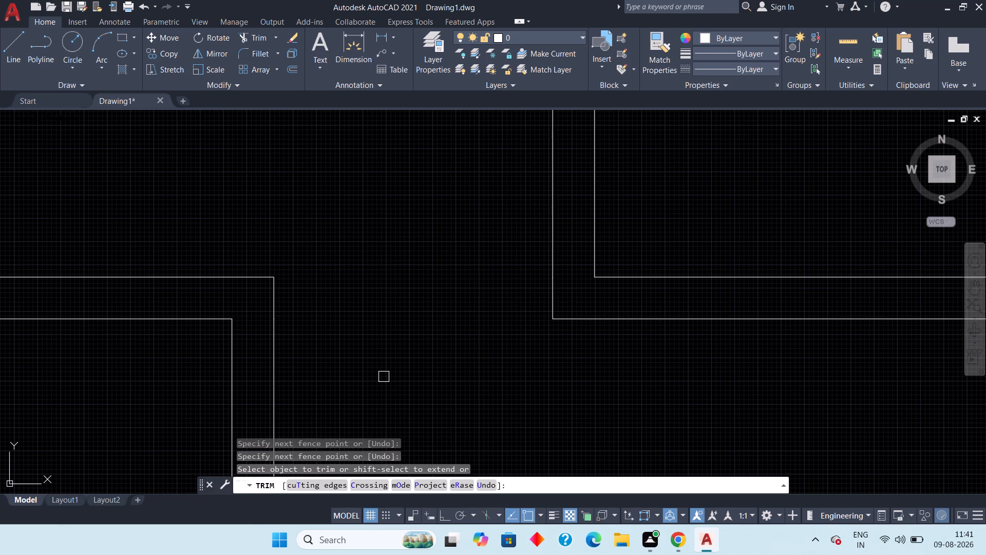
key("Escape")
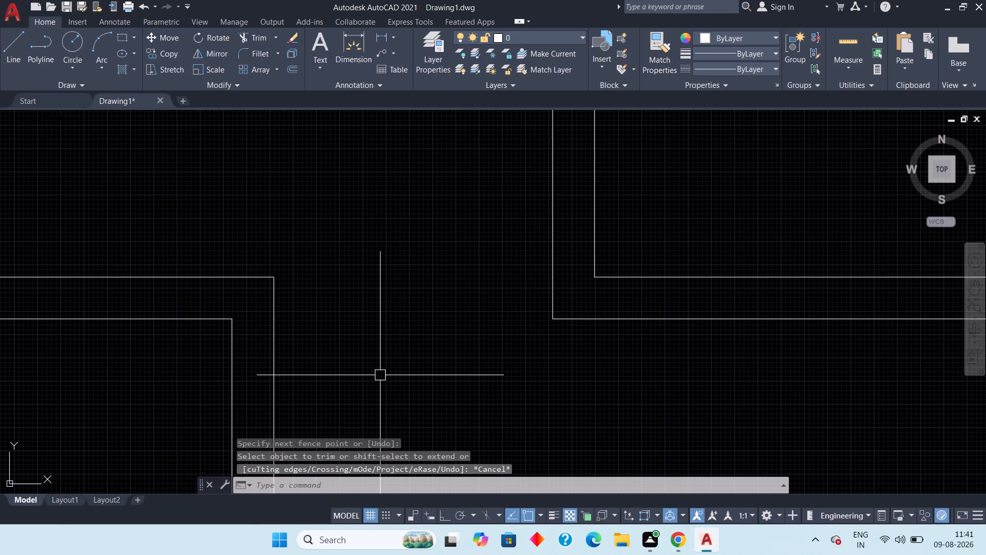
Draw a line across the top wall of the uppermost small left room, from its inner upper-right corner to the outer wall face.
middle_click_drag(341, 382, 522, 348)
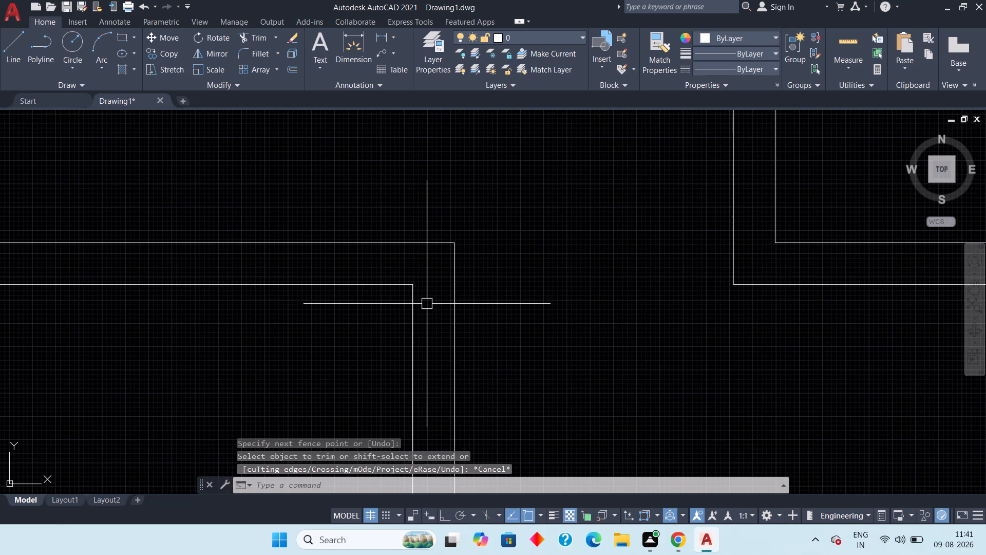
scroll(403, 302, "up", 2)
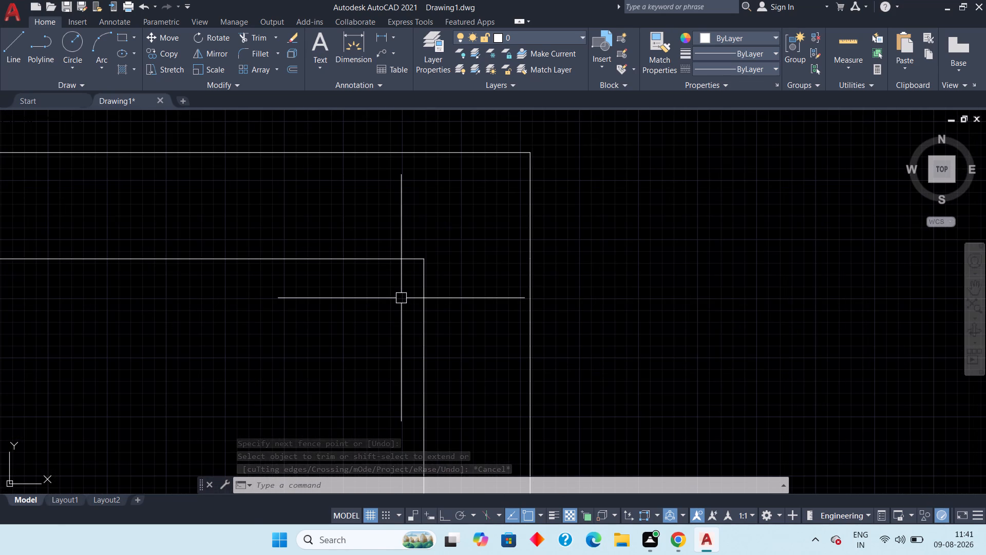
type("l")
key("space")
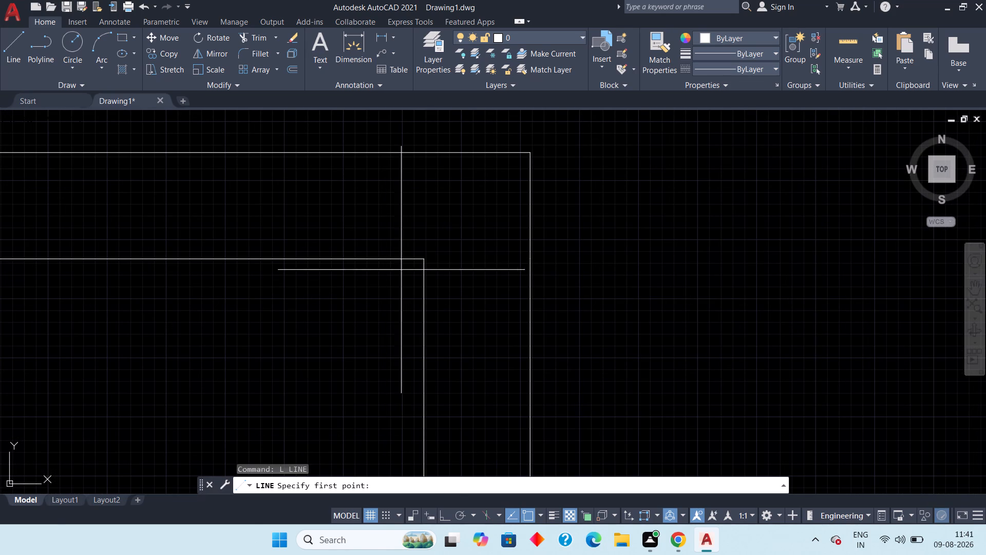
left_click(421, 256)
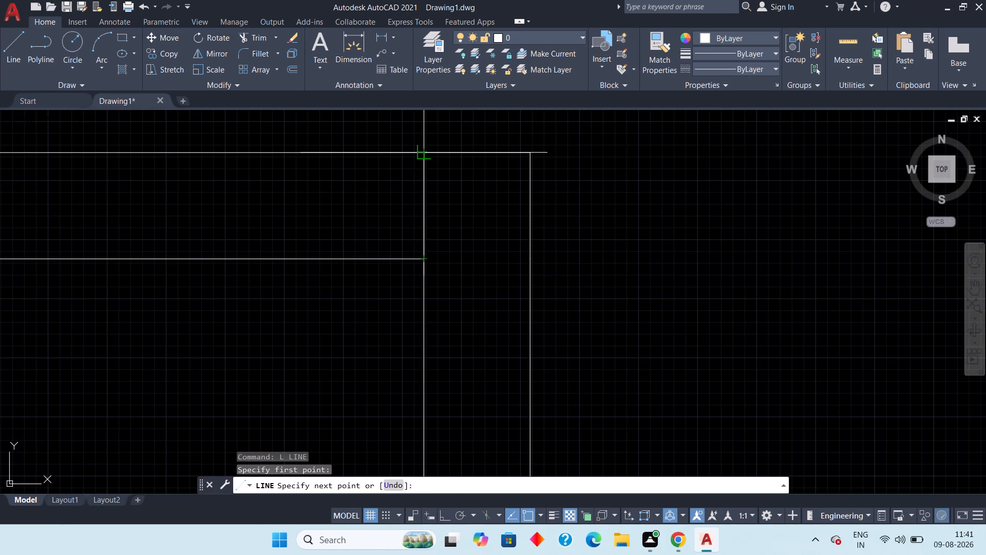
left_click(418, 151)
key("Escape")
key("Escape")
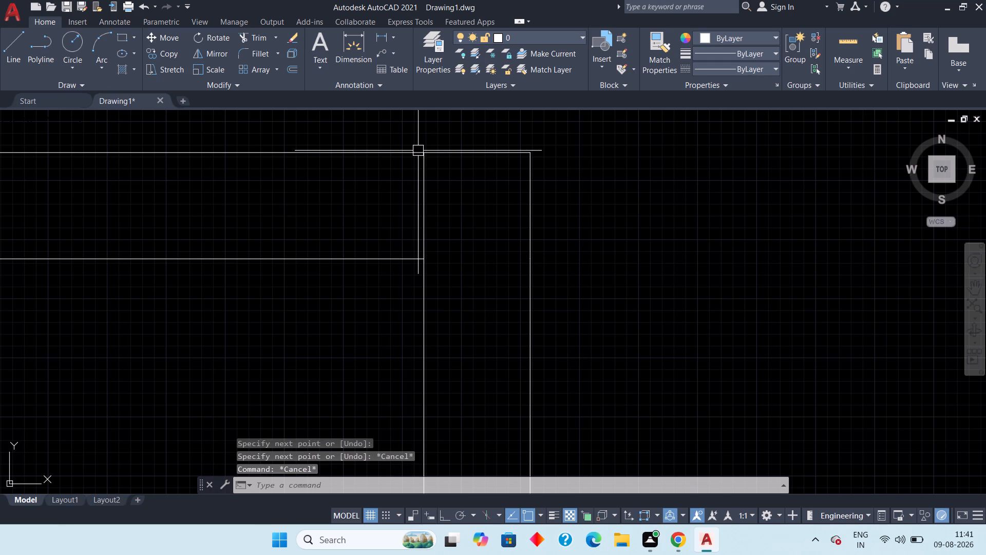
Offset the corner line 6" to the left to mark the small room's first door jamb.
scroll(481, 198, "down", 2)
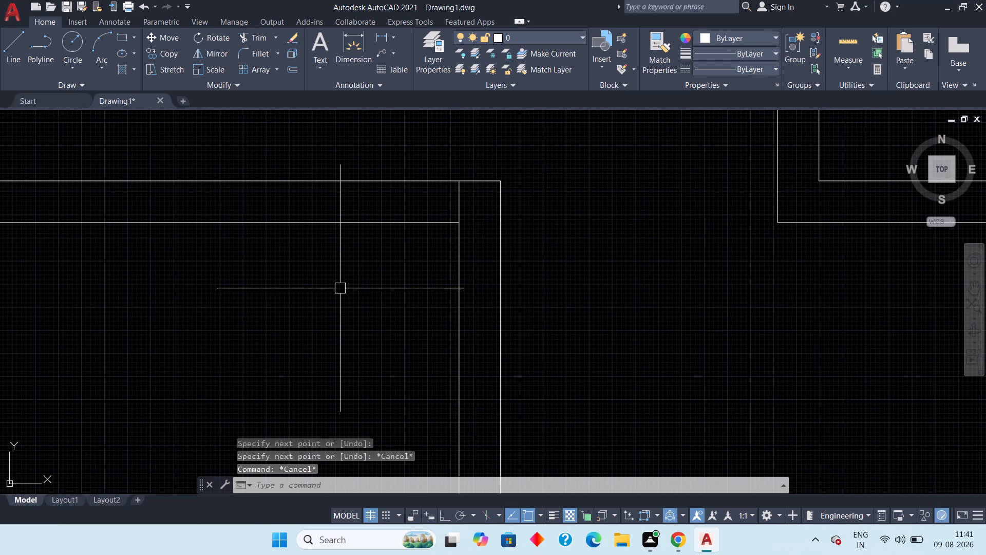
type("off")
key("space")
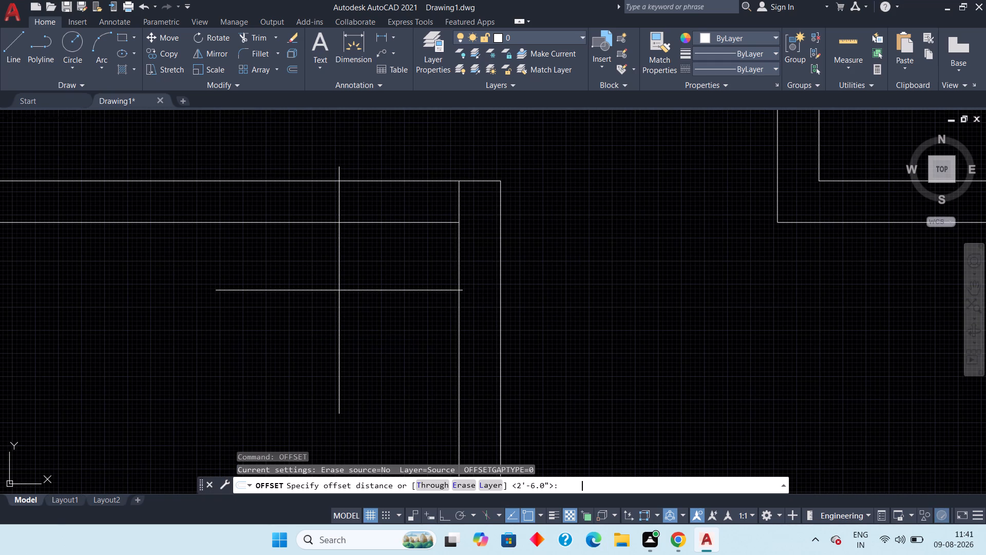
type("6\"")
key("space")
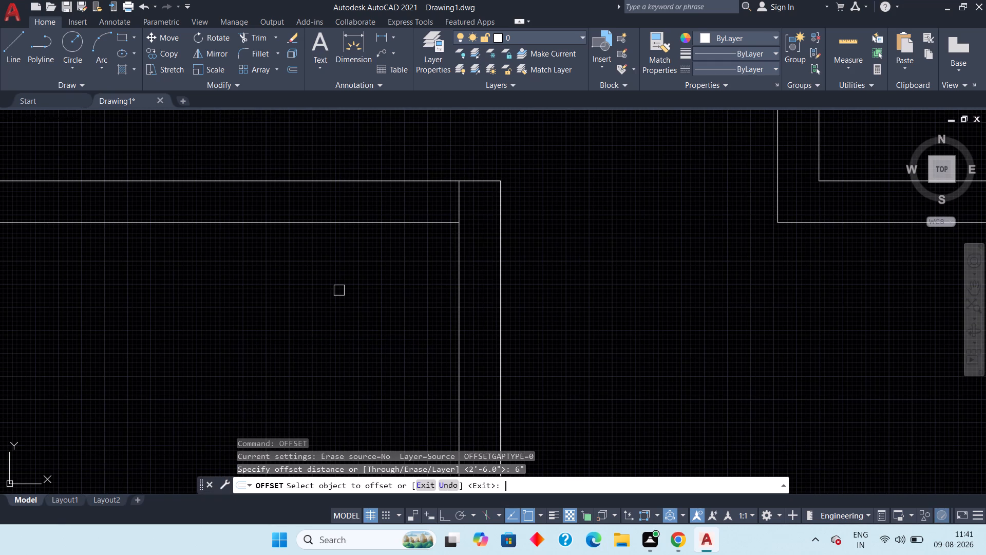
left_click_drag(459, 208, 453, 207)
left_click(408, 207)
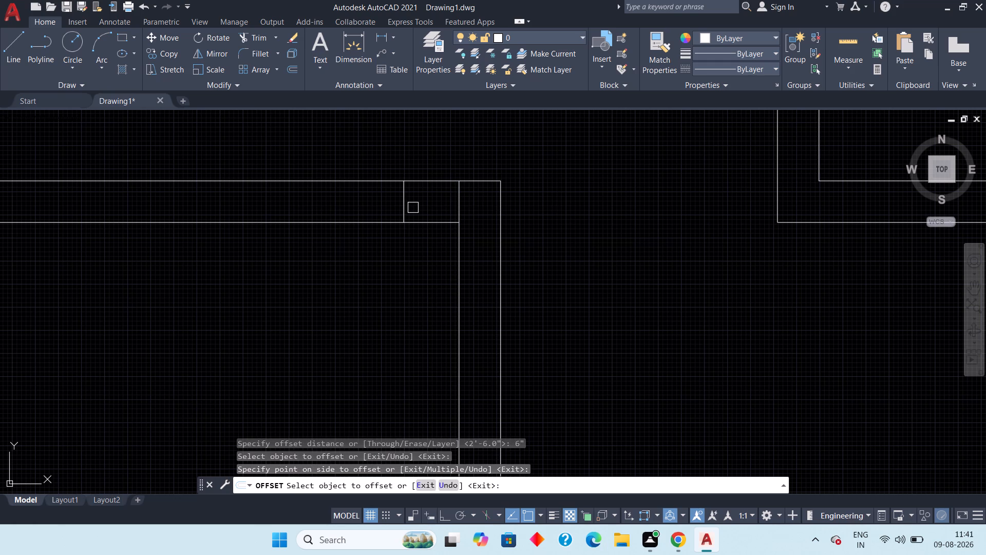
key("Escape")
Offset the first door jamb line 2'6" to the left to mark the opposite jamb.
key("space")
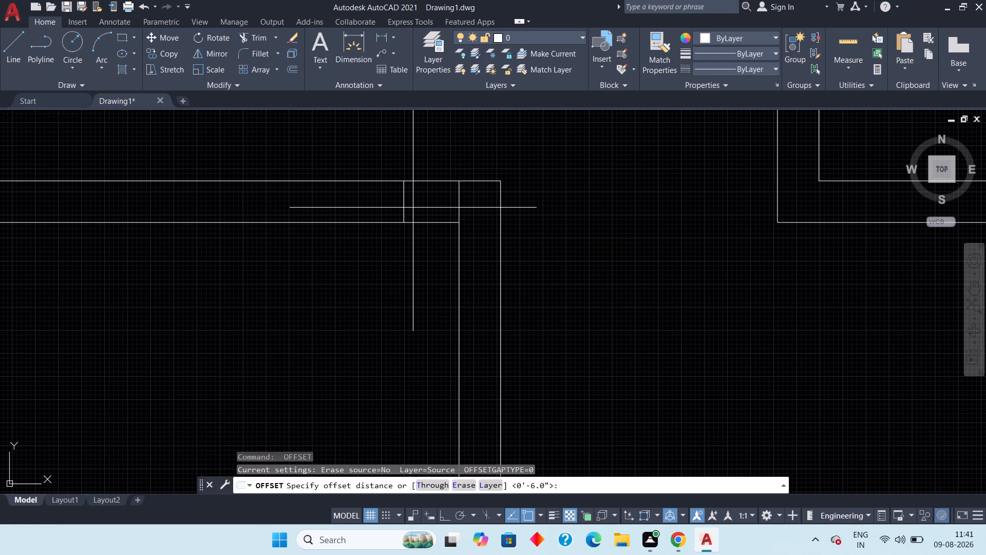
type("2'6\"")
key("space")
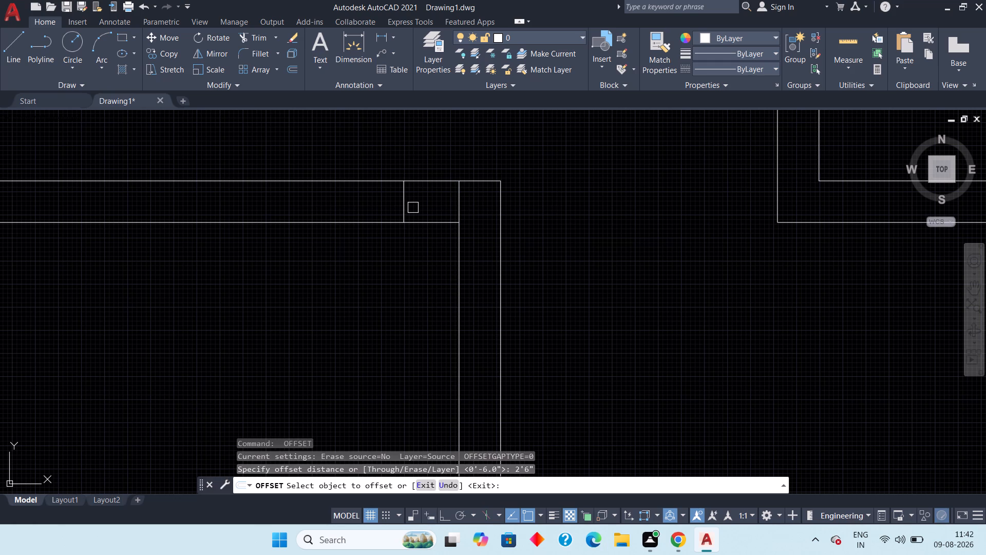
left_click(405, 206)
left_click(258, 209)
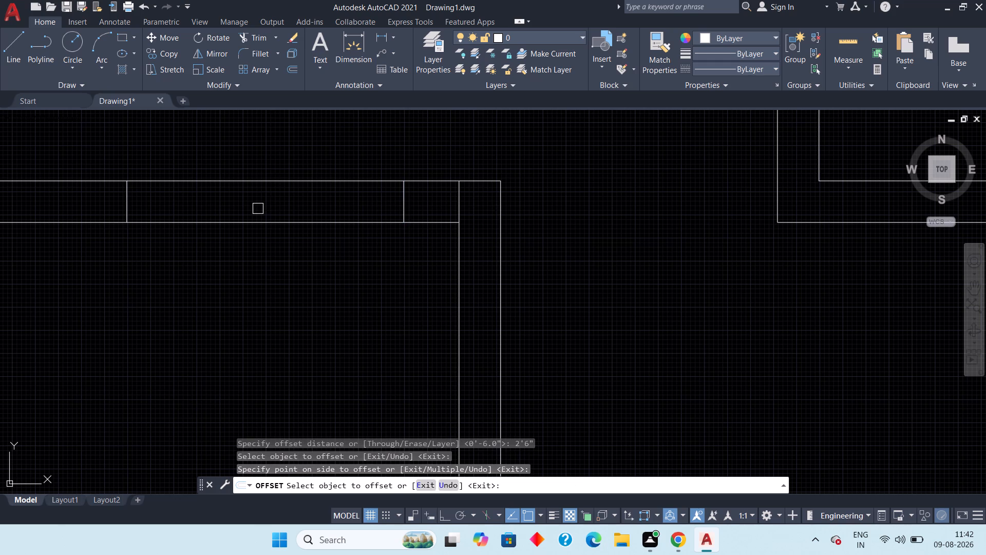
key("Escape")
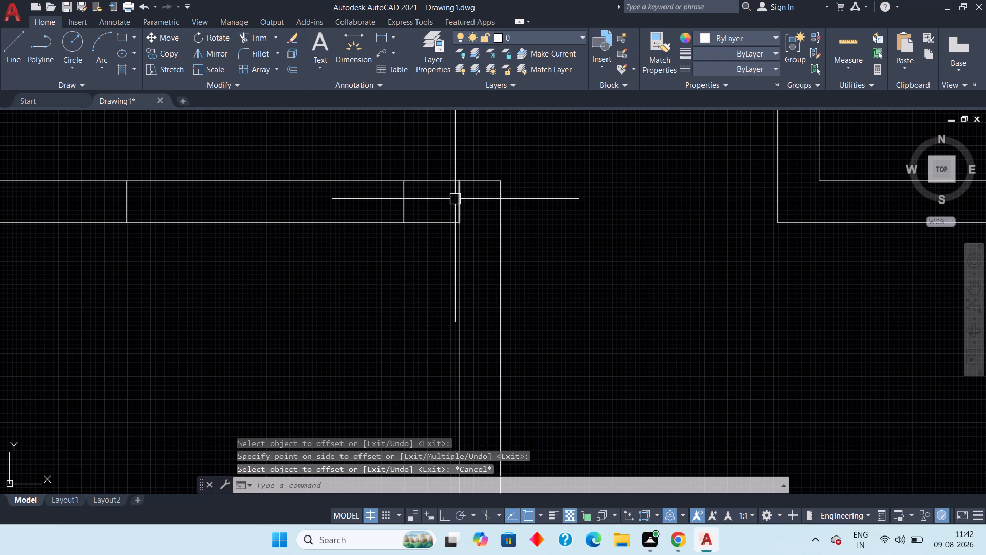
Delete the construction line at the small room's inner upper-right corner.
left_click(455, 199)
key("Delete")
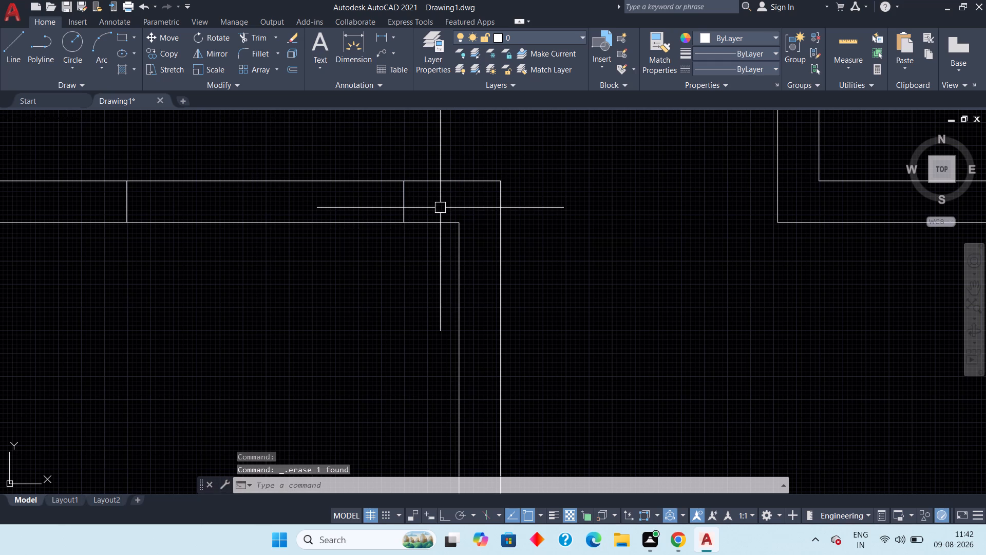
Trim both lines of the small room's top wall between the two jambs to open the doorway.
type("tr")
key("space")
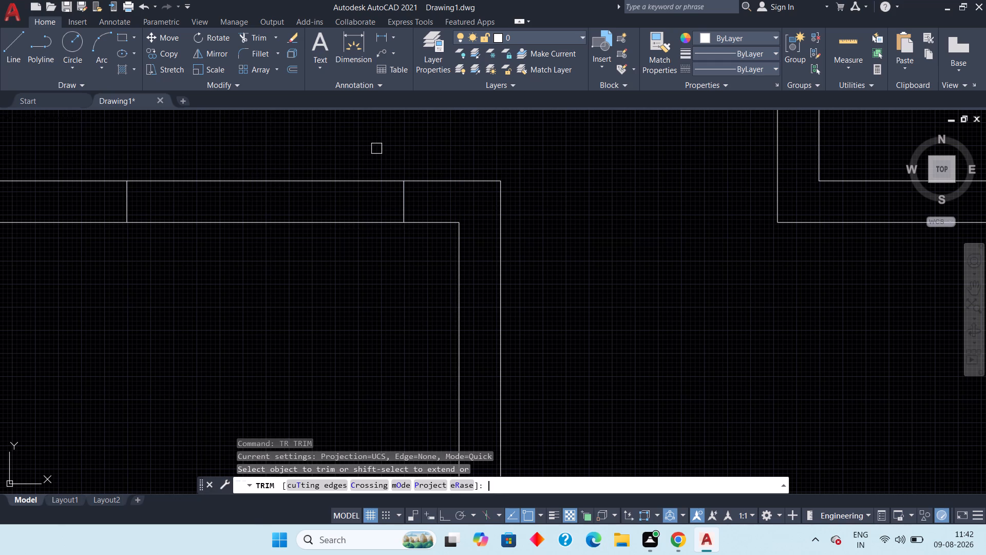
left_click_drag(374, 146, 368, 152)
left_click(297, 233)
key("Escape")
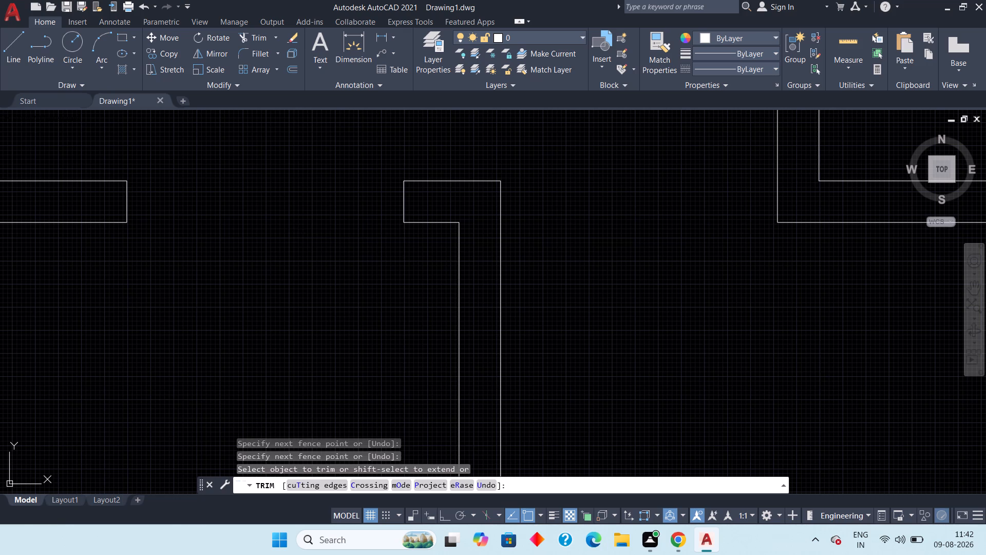
scroll(297, 233, "down", 3)
middle_click_drag(284, 251, 278, 225)
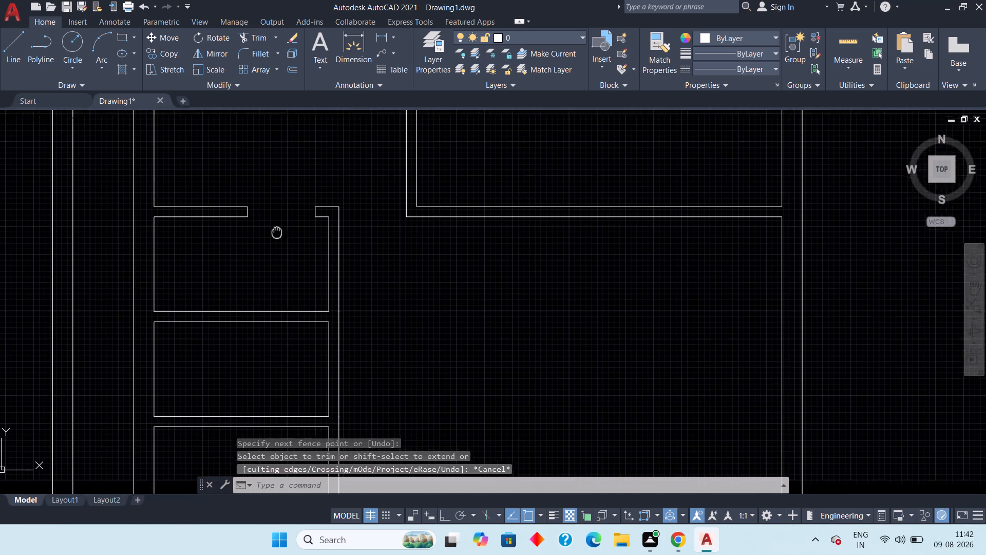
Draw a construction line across the right-hand wall from the middle small room's inner lower-right corner.
middle_click_drag(278, 225, 279, 222)
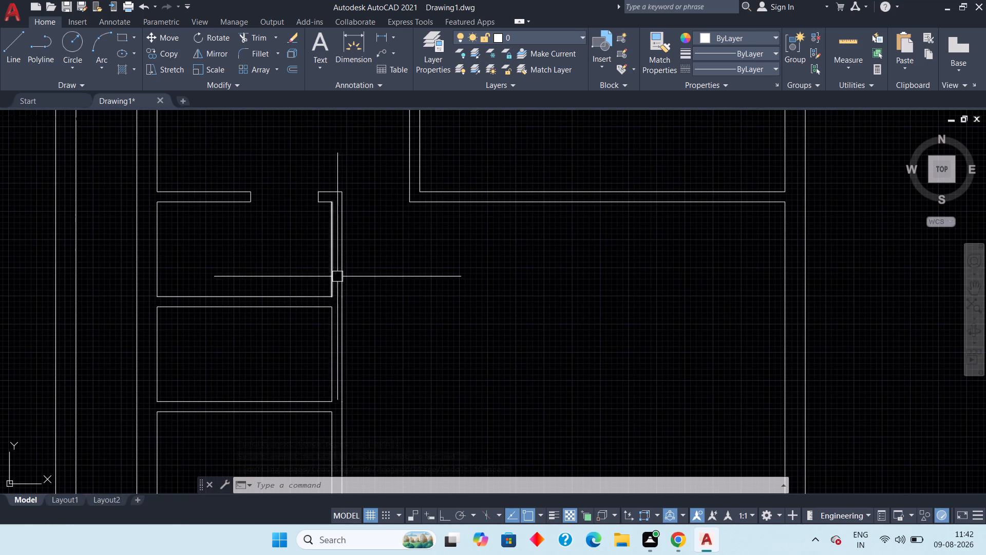
middle_click_drag(293, 369, 290, 286)
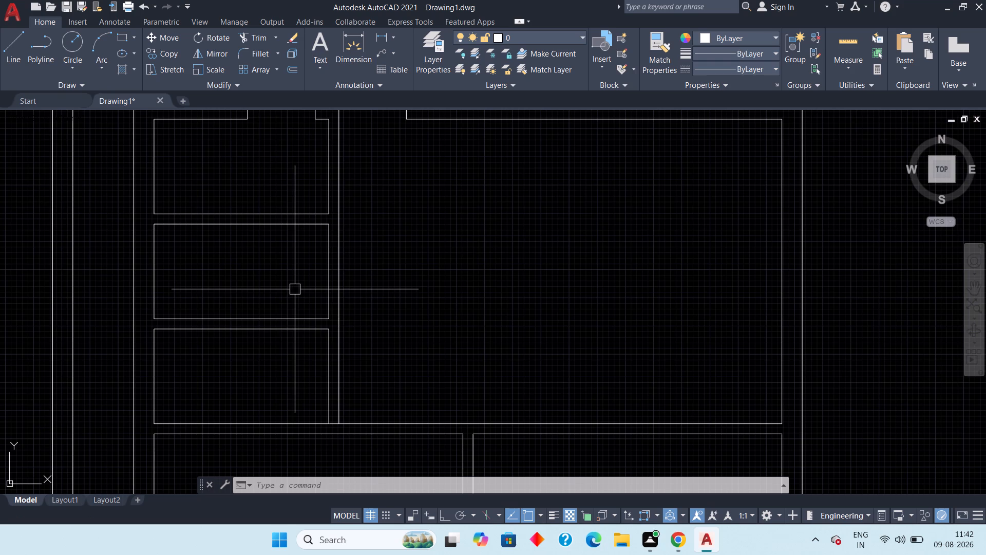
scroll(301, 308, "up", 3)
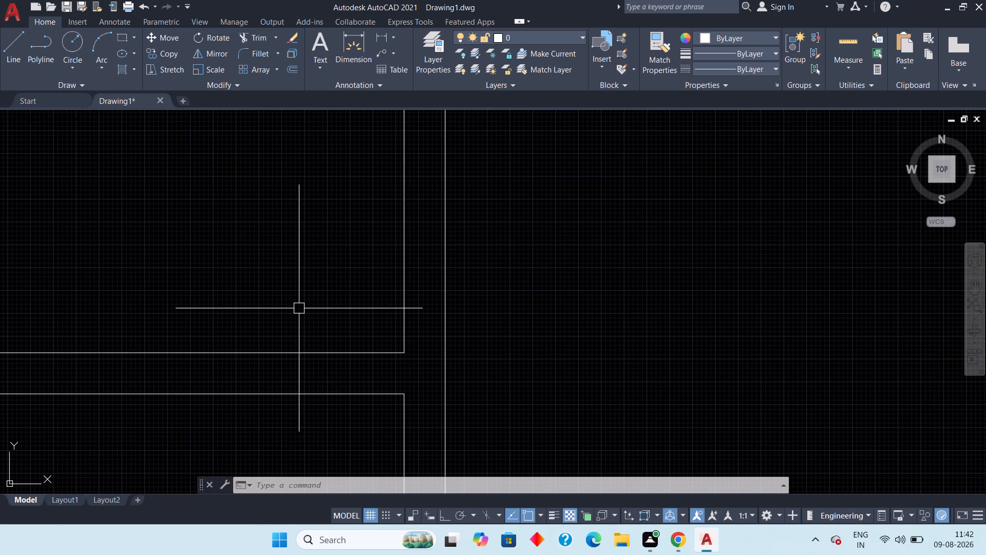
type(";l")
key("Escape")
key("Escape")
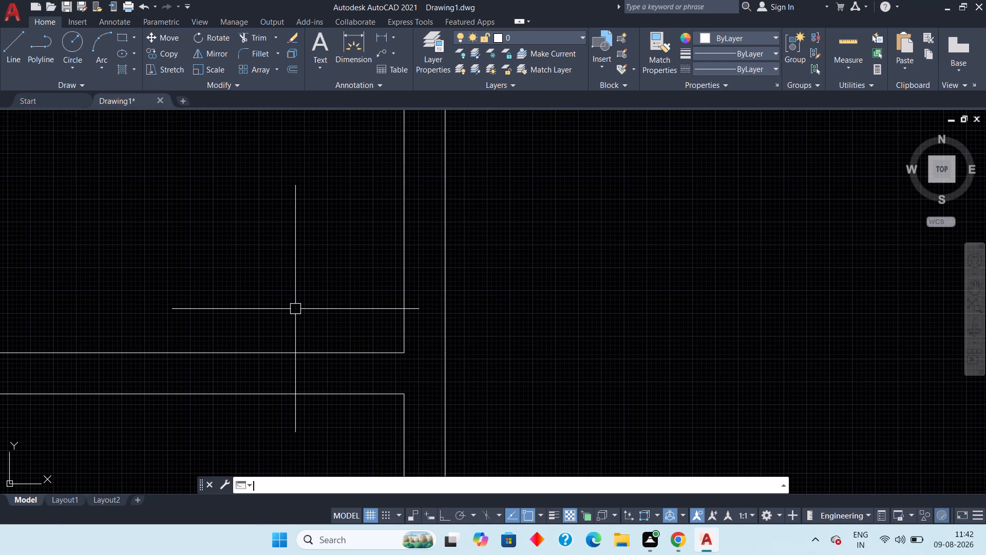
key("Escape")
type("l")
key("space")
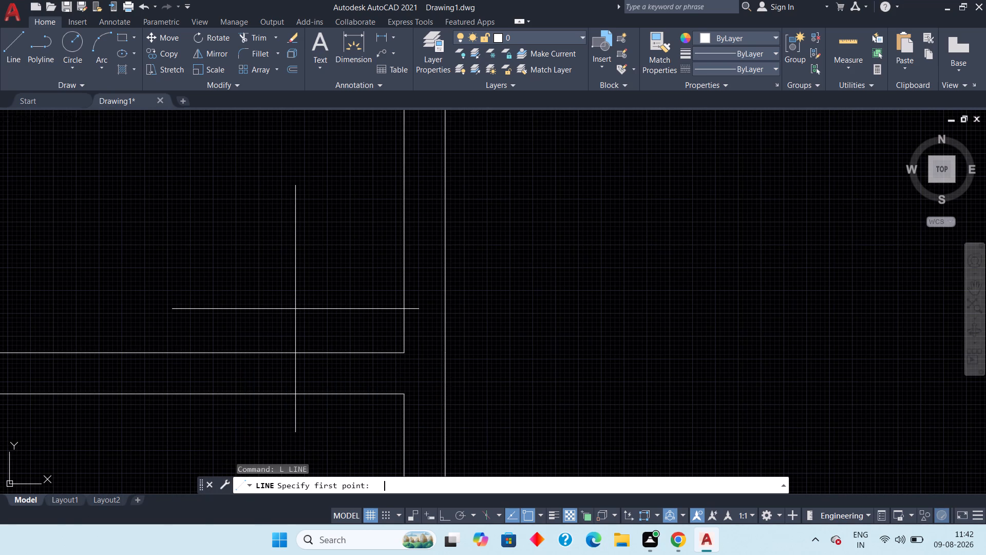
left_click(403, 350)
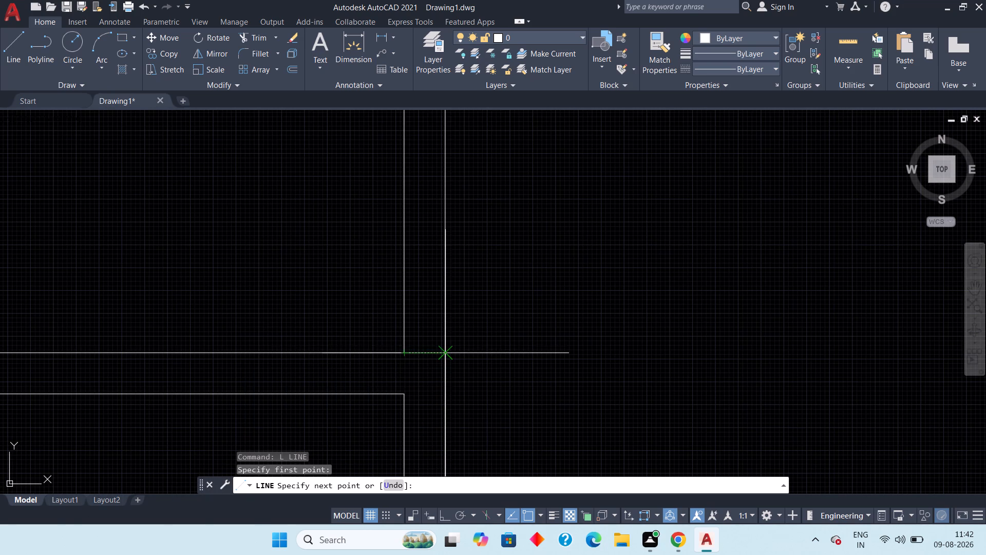
left_click(442, 357)
key("Escape")
key("Escape")
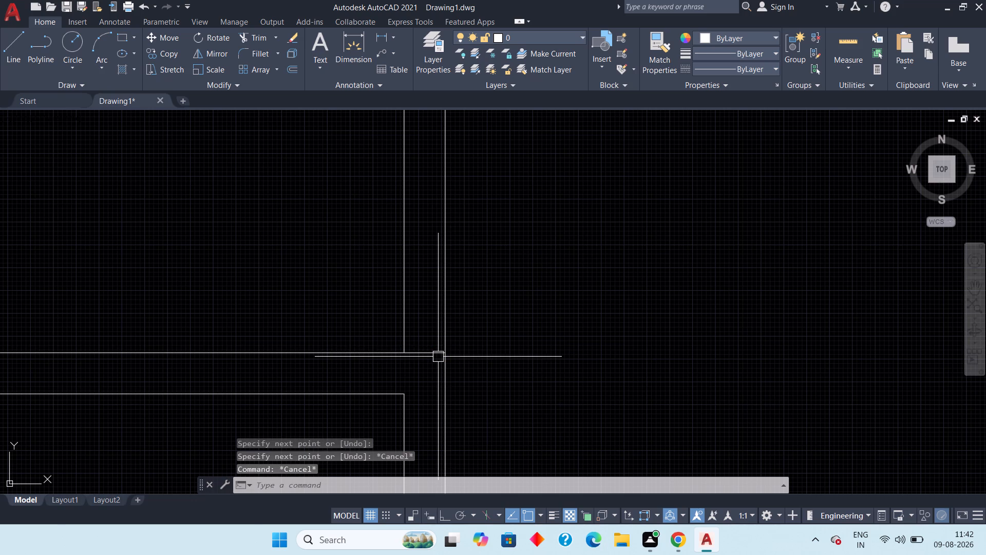
Offset the corner line 6" upward to mark the middle small room's lower door jamb.
type("off")
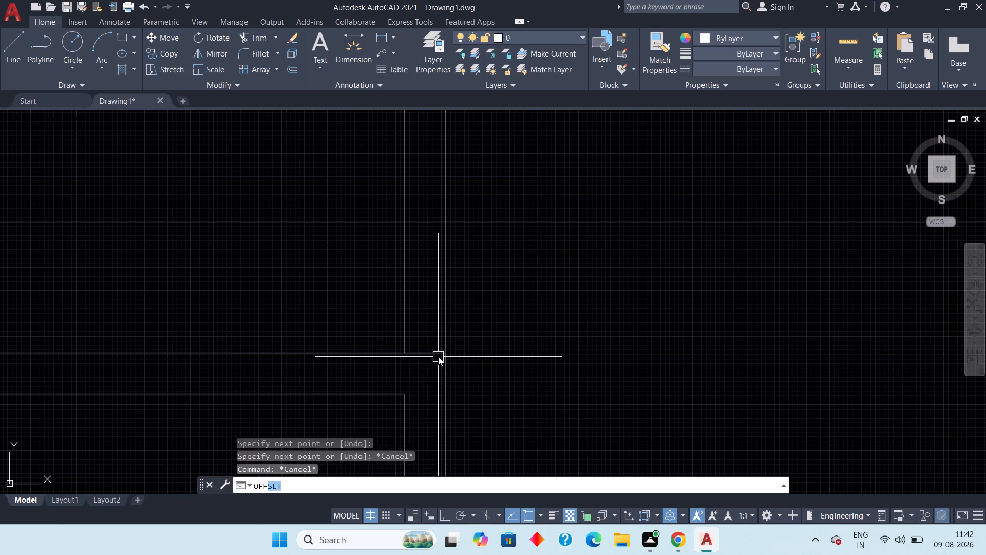
key("space")
type("6\"")
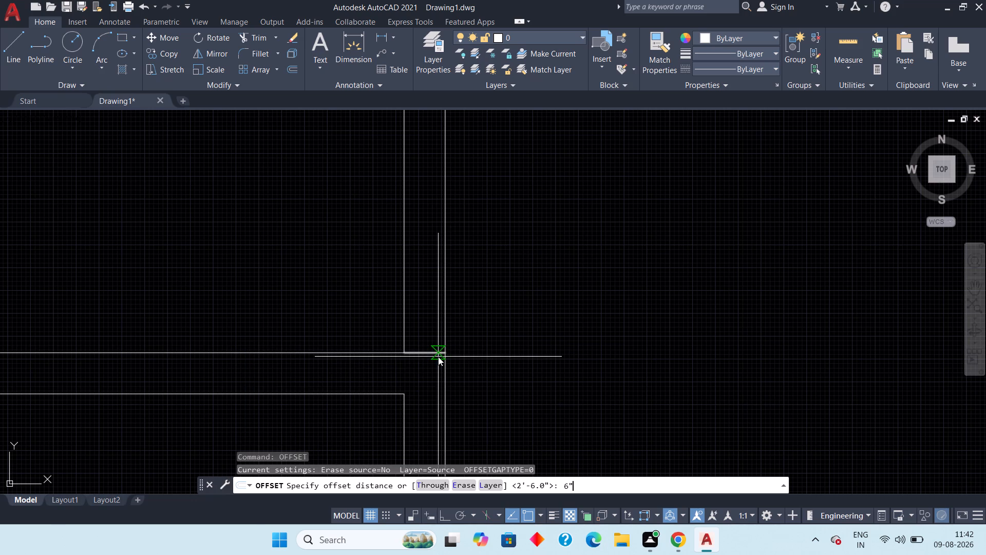
key("space")
left_click(431, 355)
left_click(444, 304)
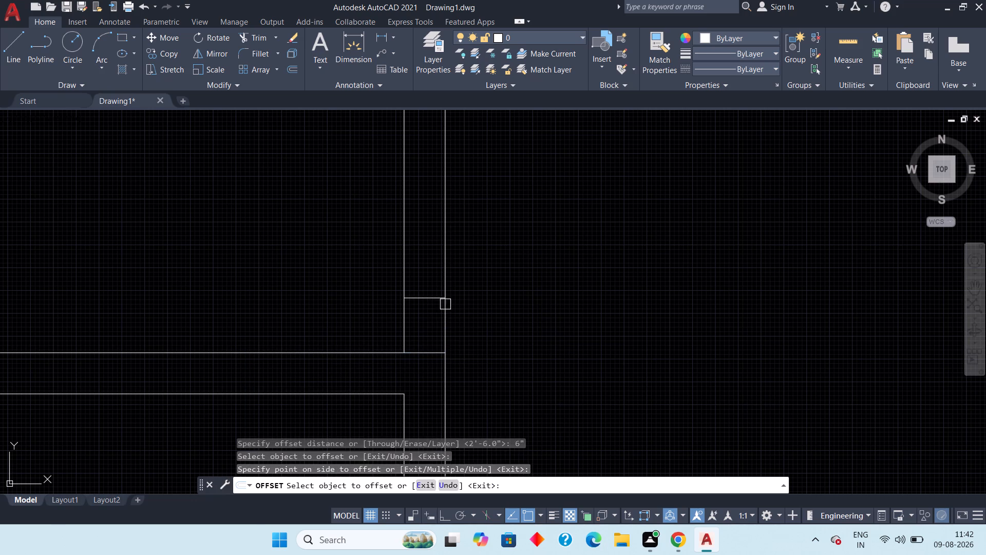
key("Escape")
key("Escape")
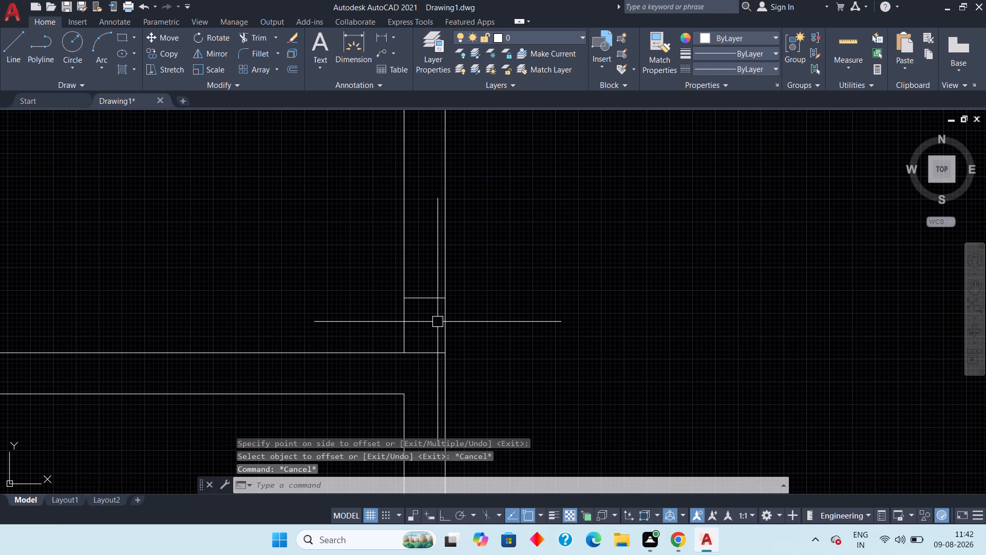
Delete the construction line at the middle small room's inner lower-right corner.
left_click(432, 356)
key("Delete")
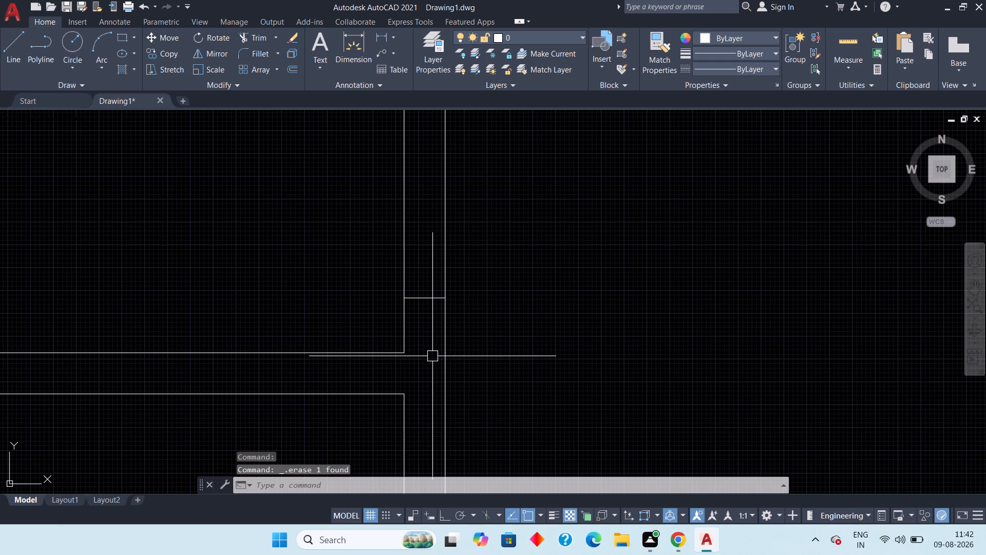
key("Escape")
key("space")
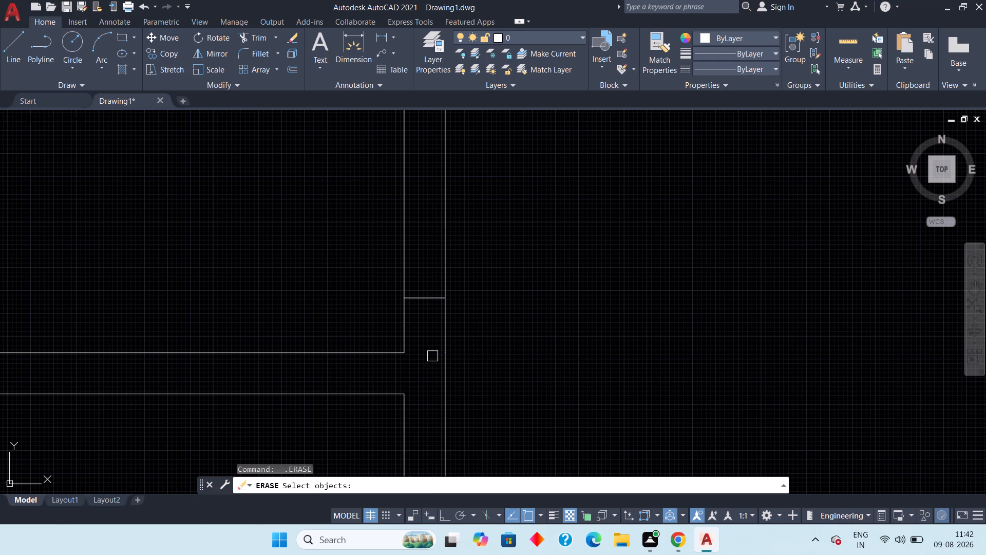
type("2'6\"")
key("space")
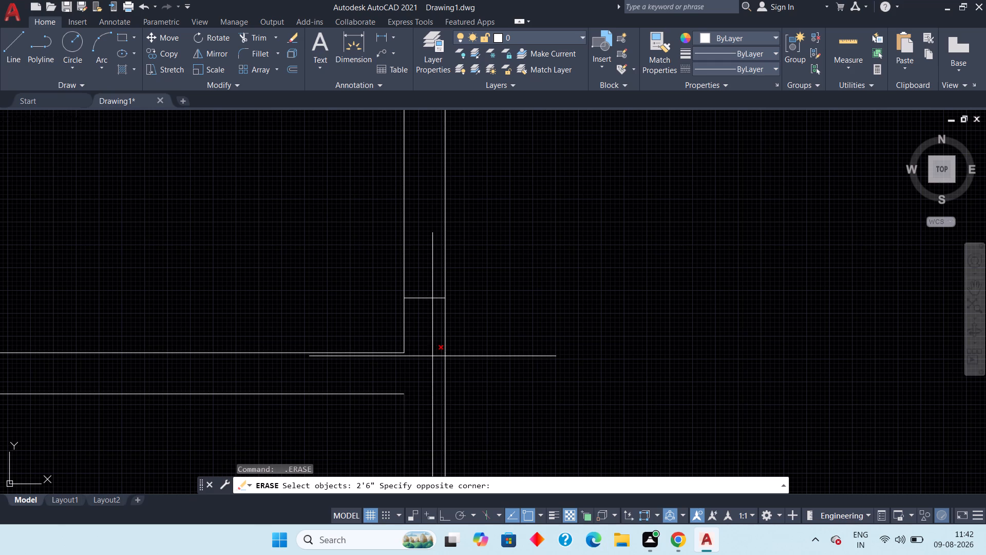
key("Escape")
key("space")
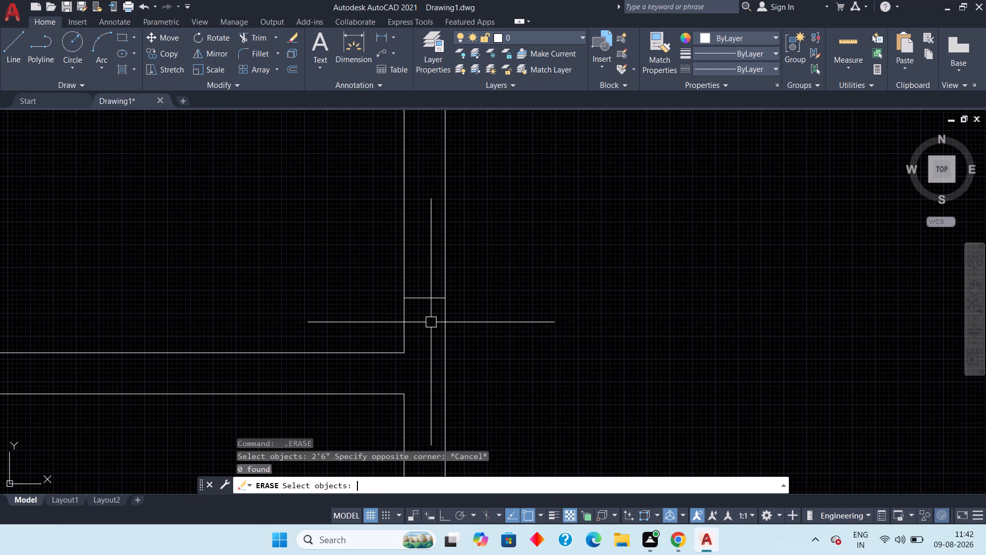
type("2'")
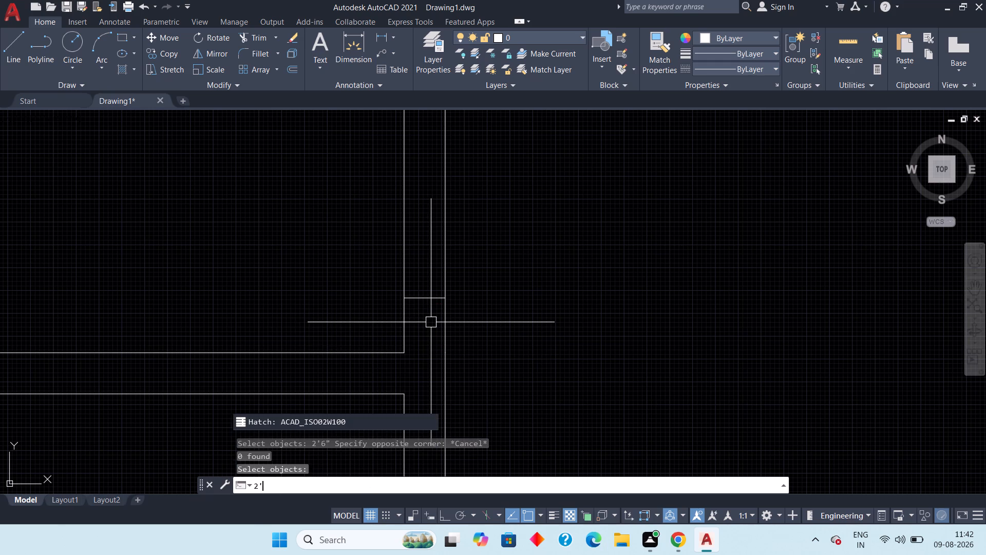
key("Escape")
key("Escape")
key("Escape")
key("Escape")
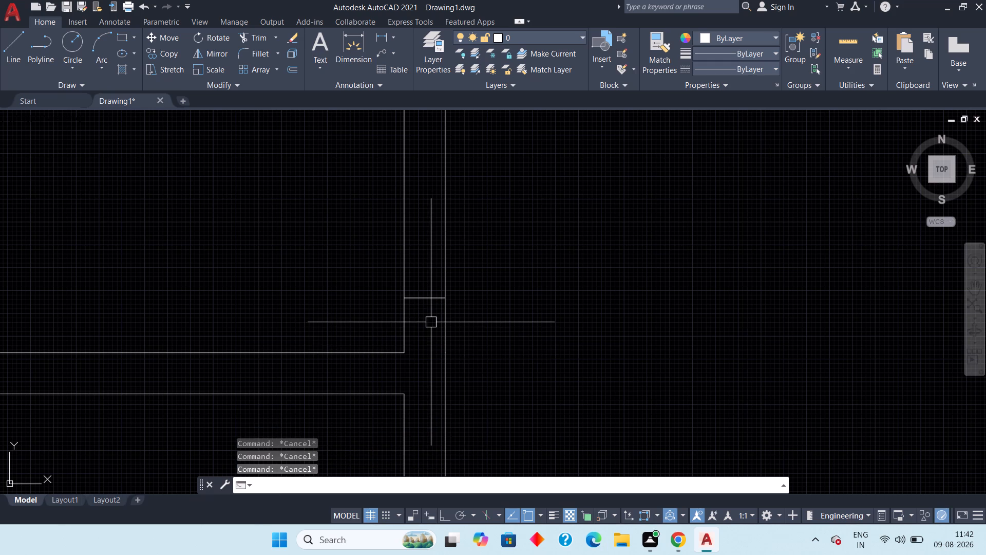
Offset the lower door jamb line 2'6" upward to mark the middle small room's upper jamb.
type("off")
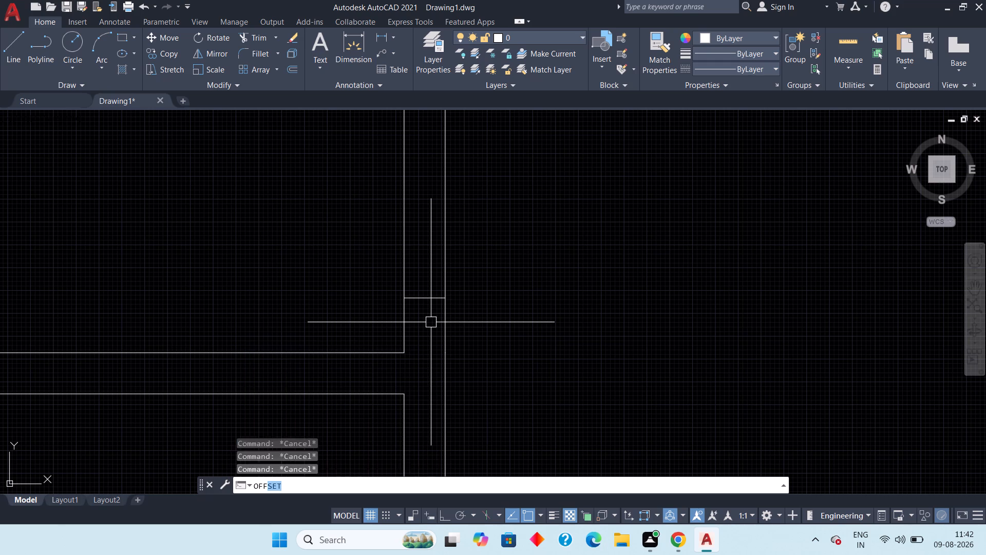
key("space")
type("2'6\"")
key("space")
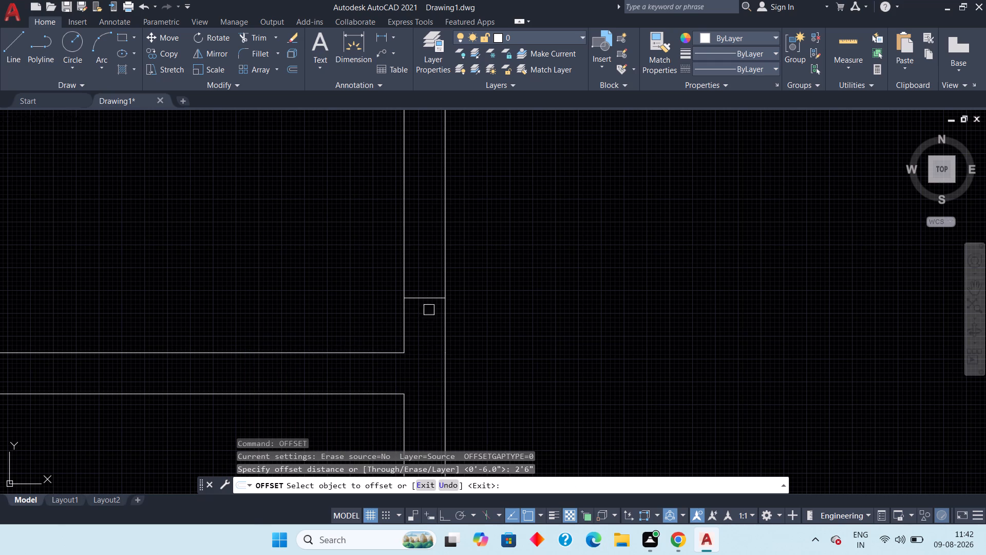
left_click(430, 298)
left_click(425, 260)
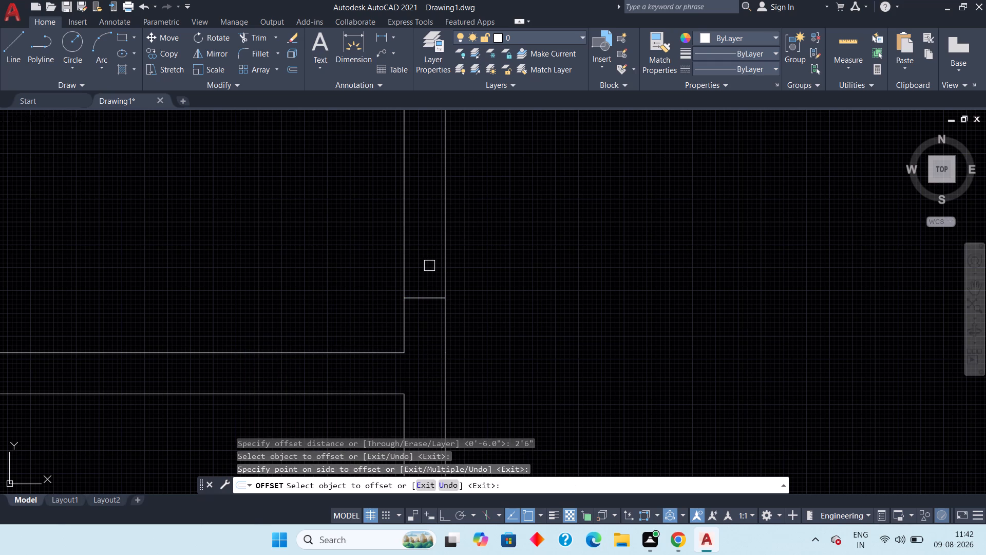
key("Escape")
Trim both lines of the middle small room's right-hand wall between the two jambs to open the doorway.
scroll(429, 266, "down", 2)
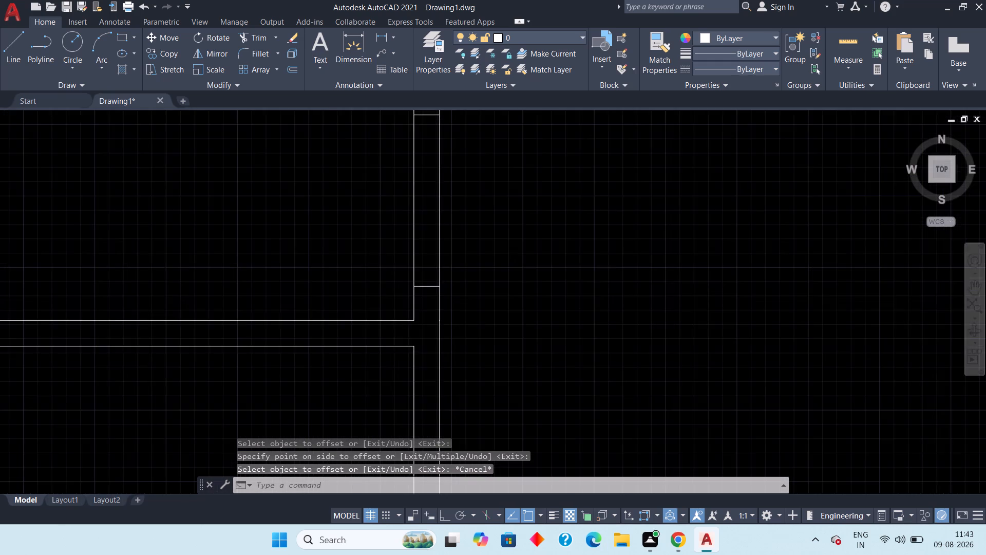
type("tr")
key("space")
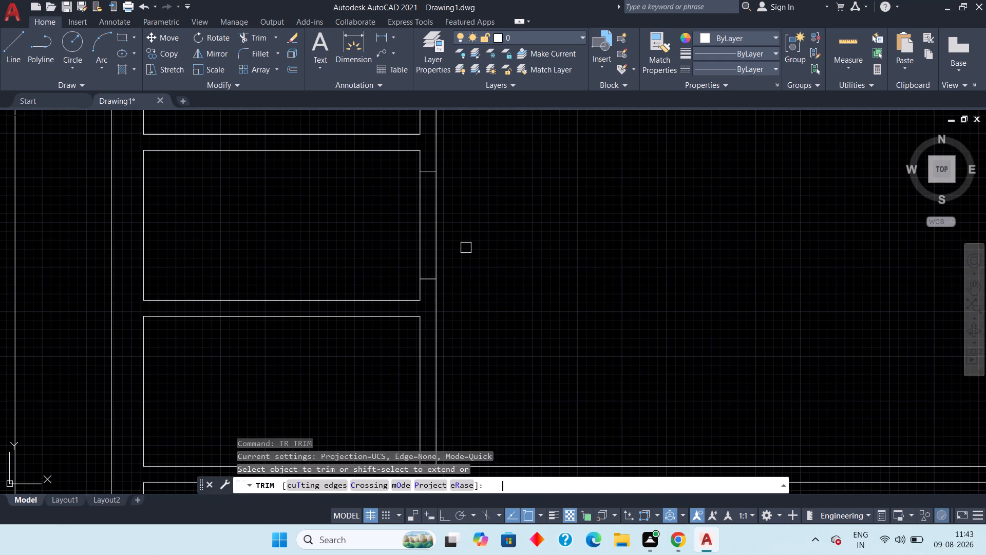
left_click(470, 213)
left_click(372, 217)
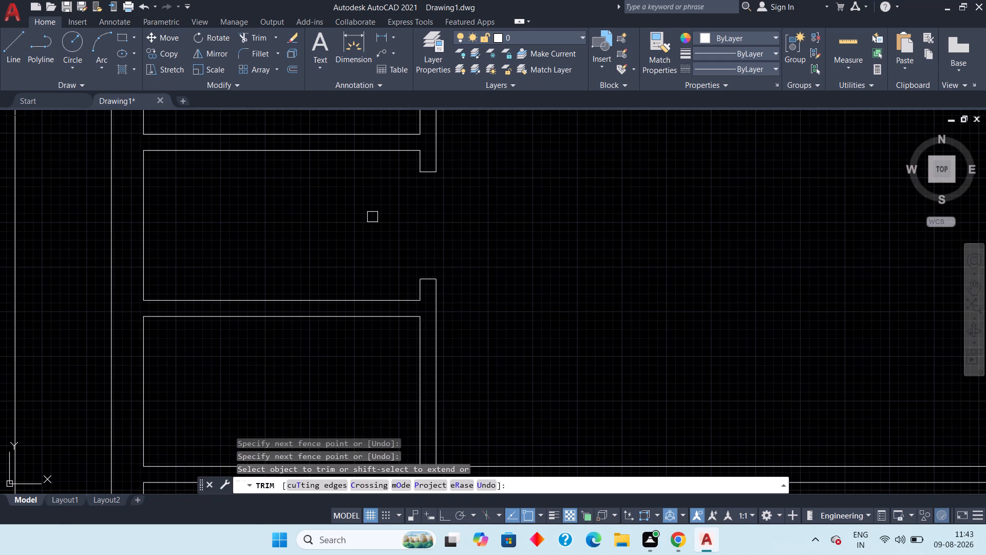
key("Escape")
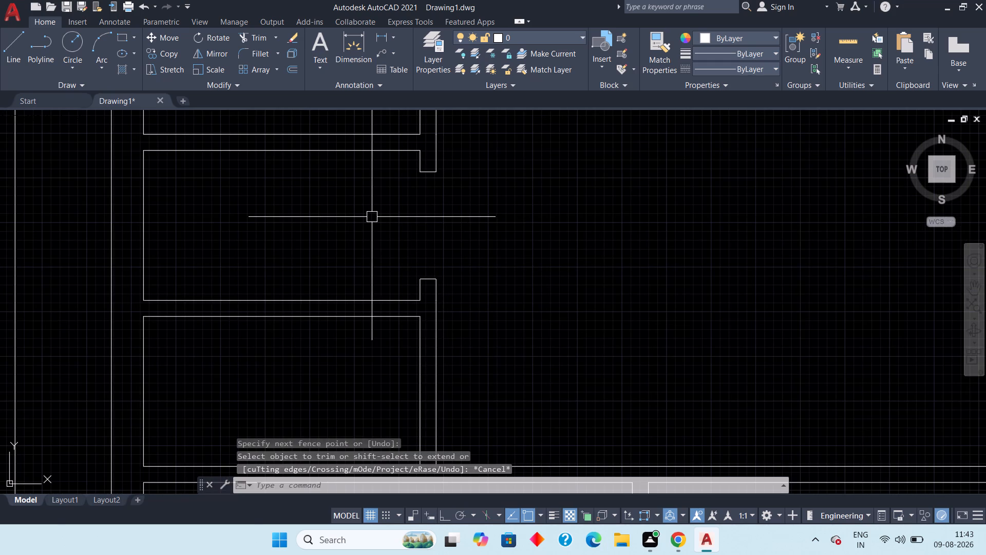
Draw a vertical construction line from the bottom small room's inner lower-right corner across the wall below it.
middle_click_drag(343, 364, 353, 280)
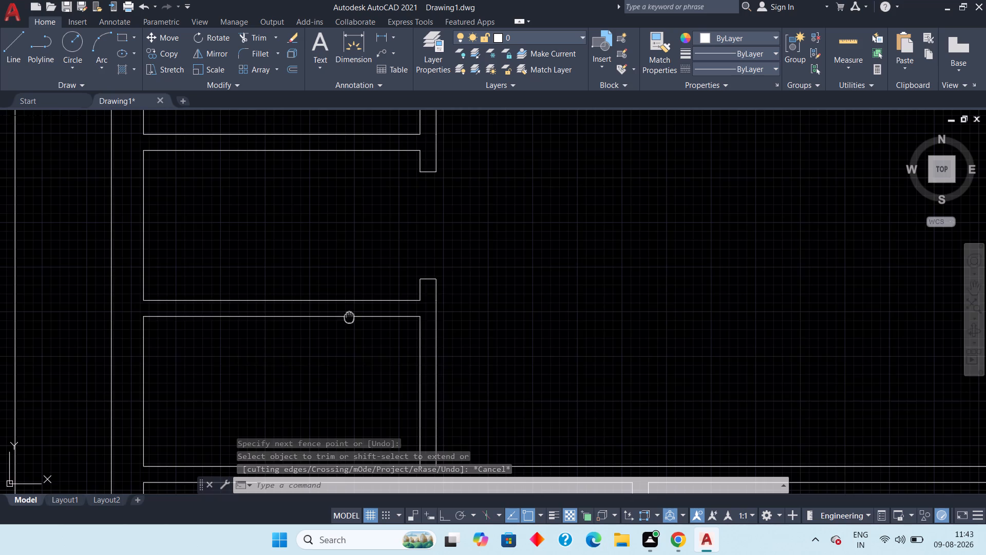
middle_click_drag(353, 280, 360, 184)
scroll(431, 310, "up", 3)
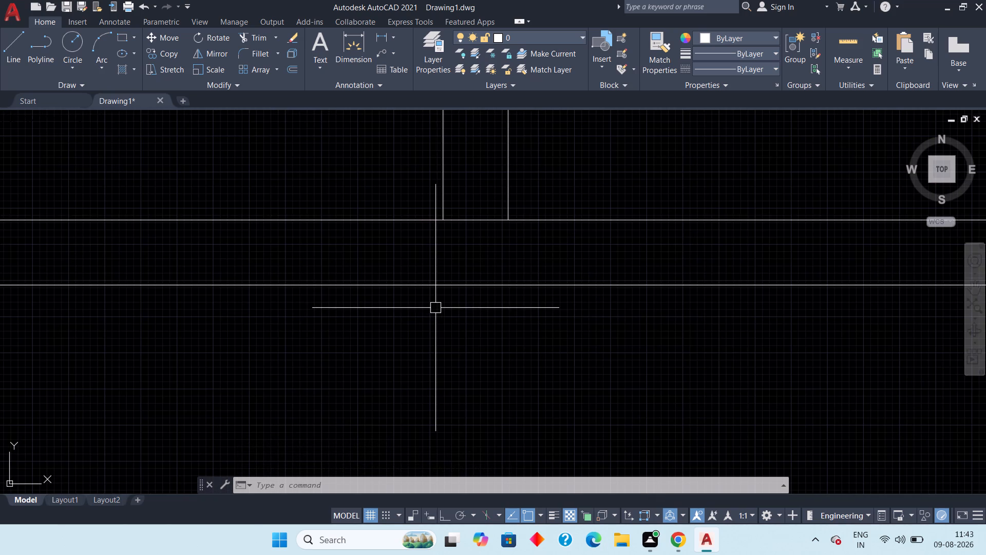
type("l")
key("space")
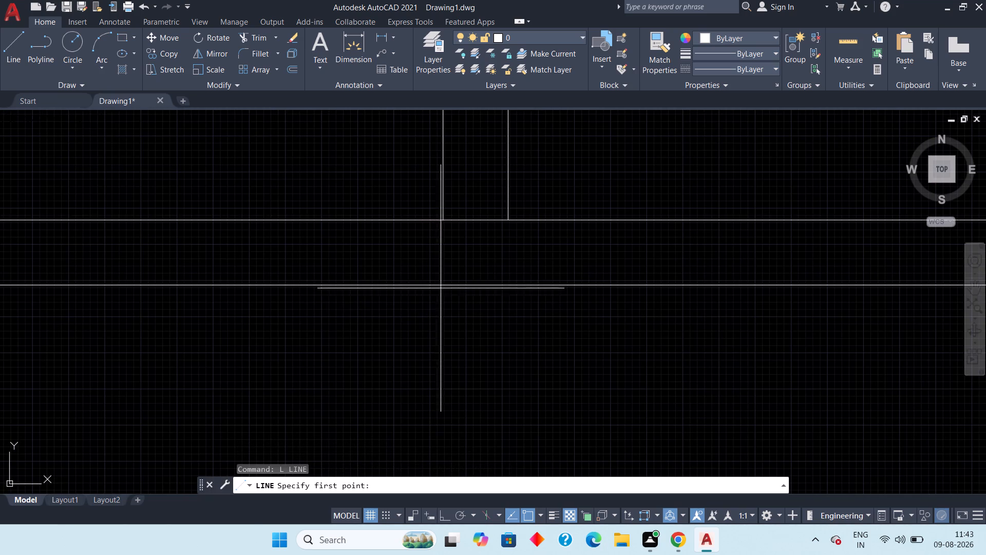
left_click(442, 220)
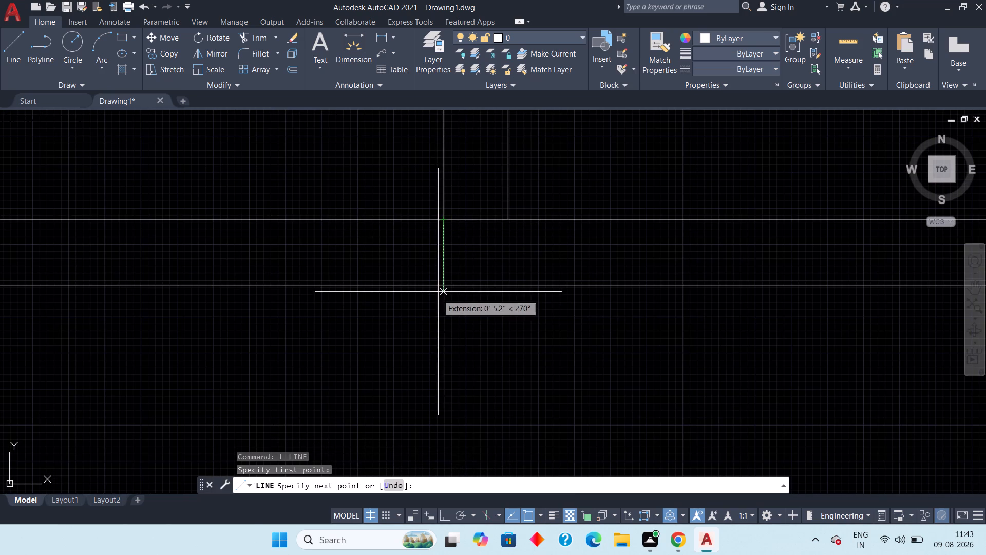
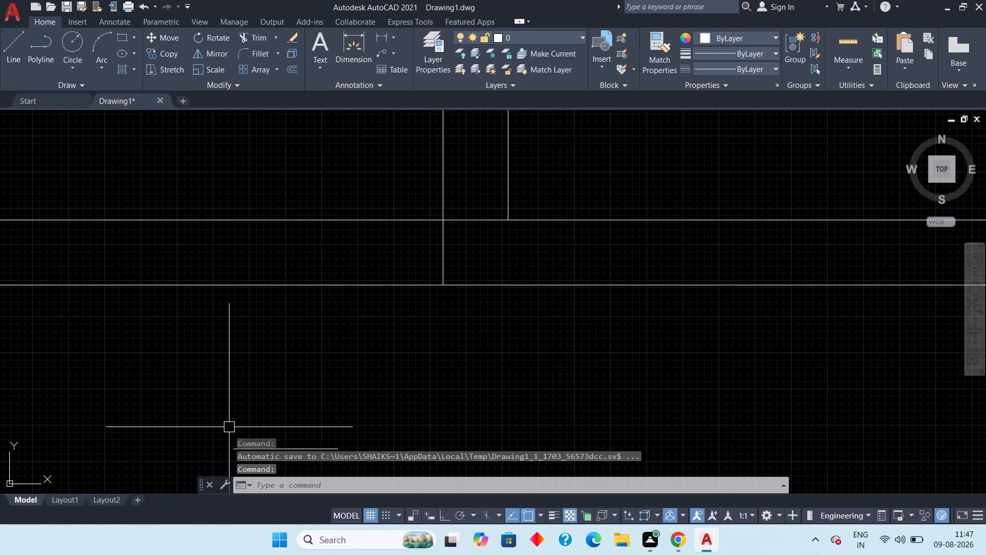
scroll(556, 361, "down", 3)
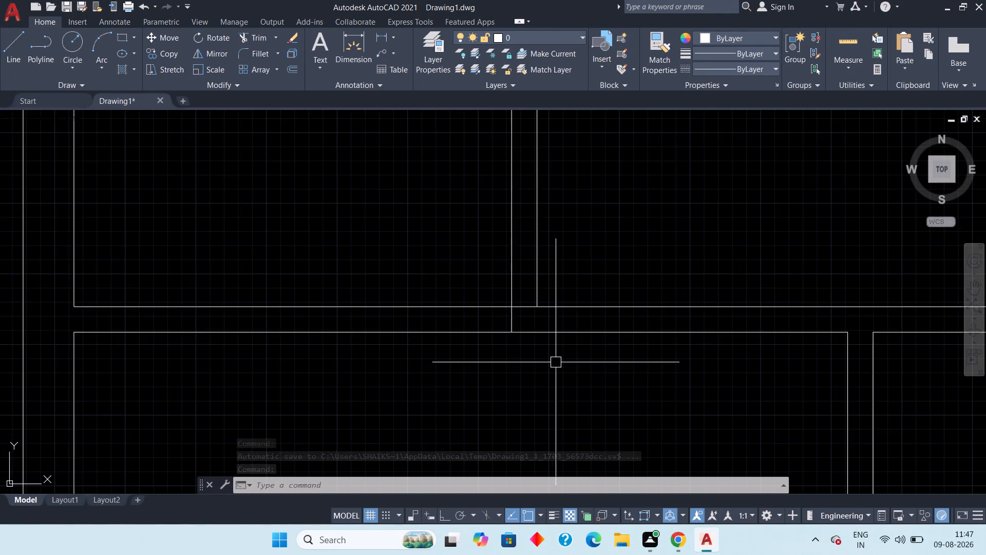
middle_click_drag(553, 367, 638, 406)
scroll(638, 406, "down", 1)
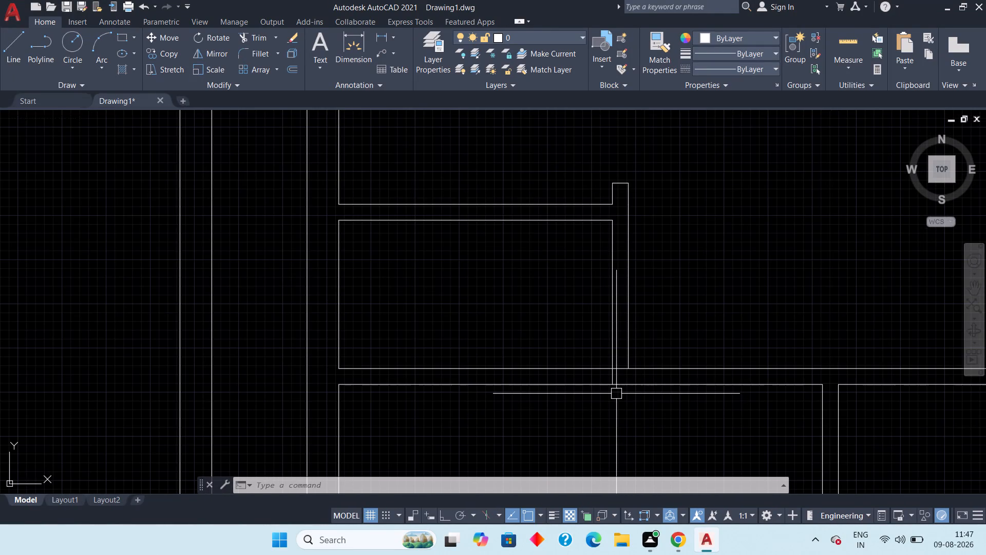
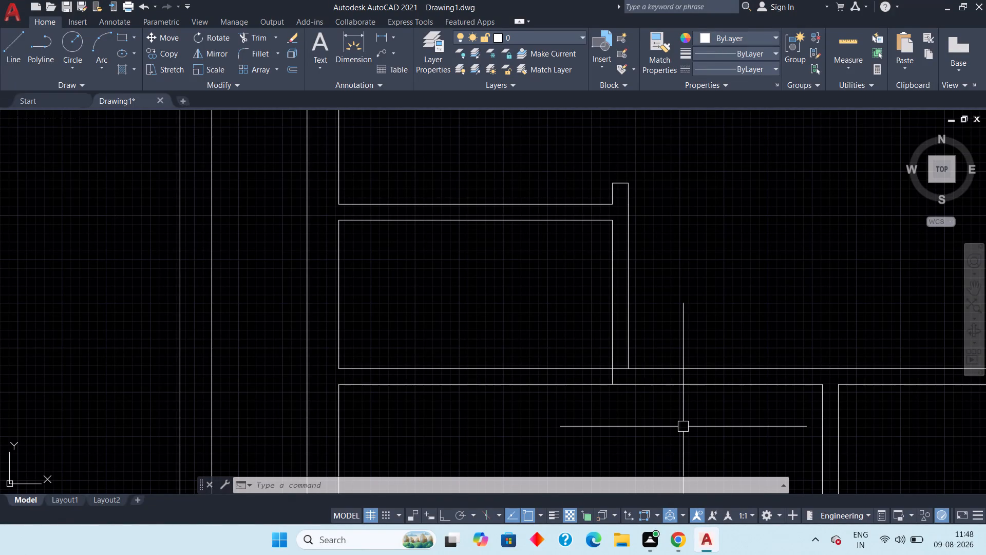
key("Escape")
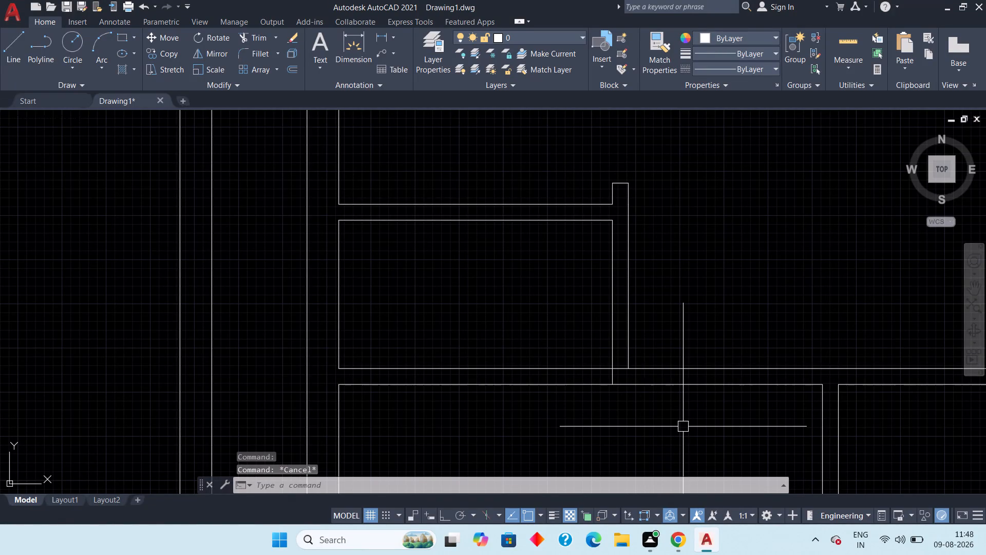
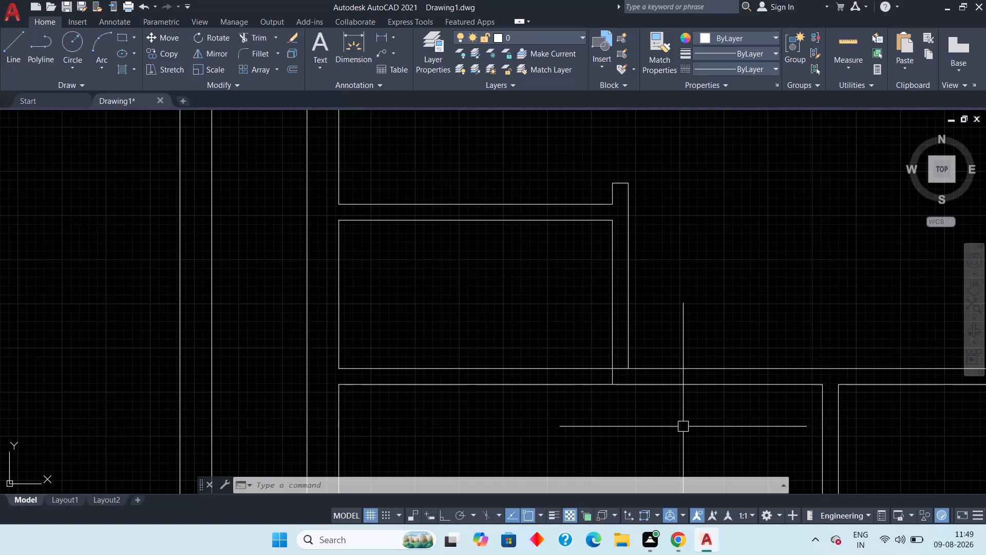
Offset the short wall-end line 6" west inside the horizontal partition below the lowest small room, marking the first door jamb.
scroll(632, 292, "down", 3)
middle_click_drag(664, 281, 659, 247)
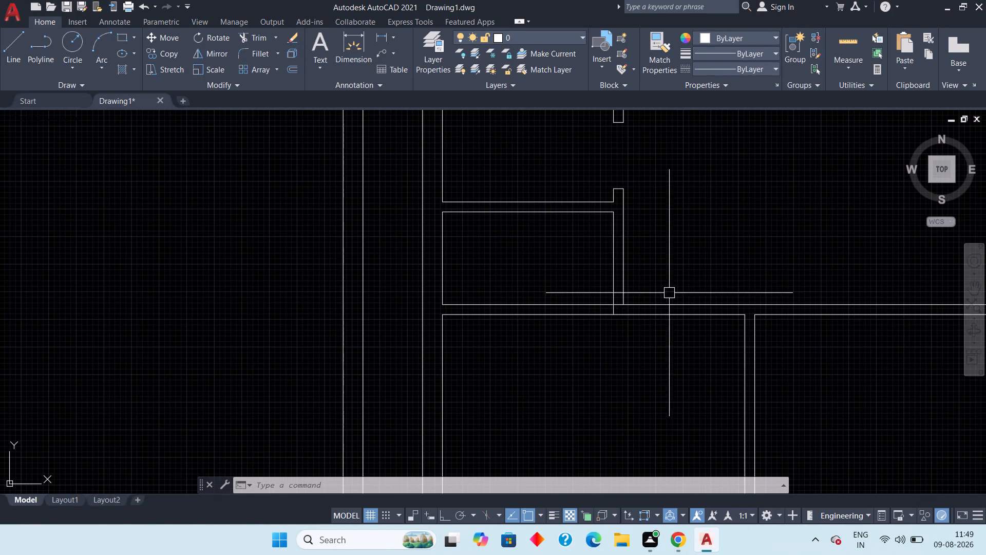
middle_click_drag(645, 343, 671, 337)
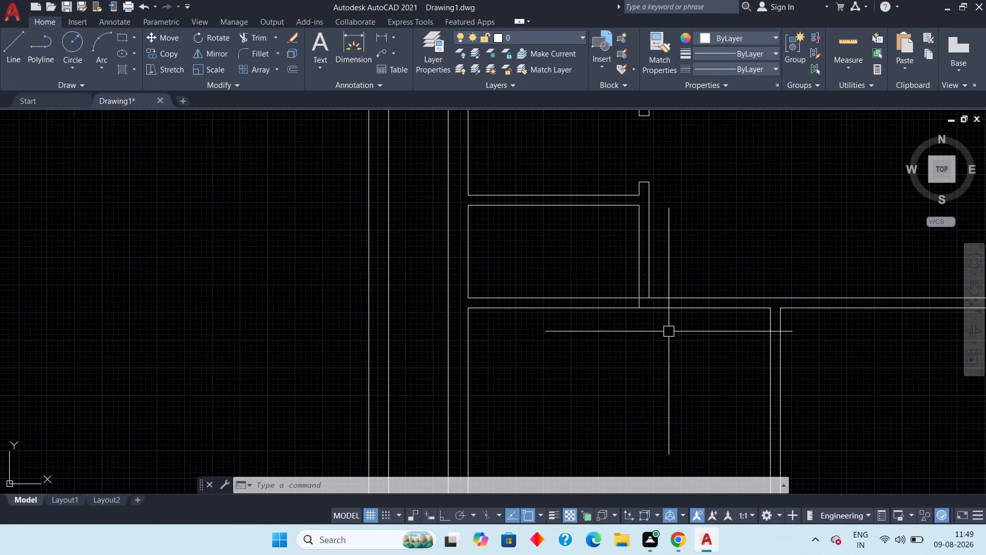
scroll(642, 305, "up", 4)
type("off")
key("space")
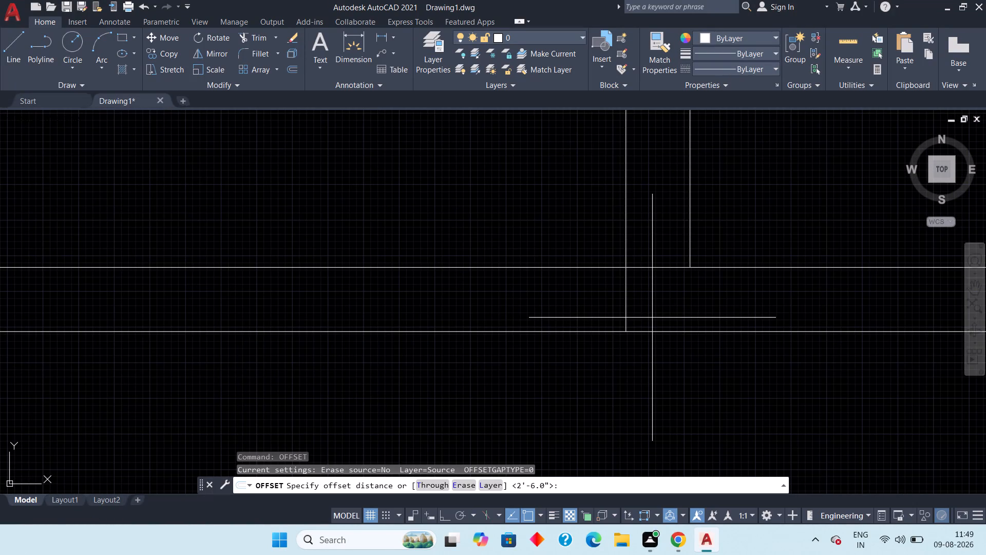
type("6\"")
key("space")
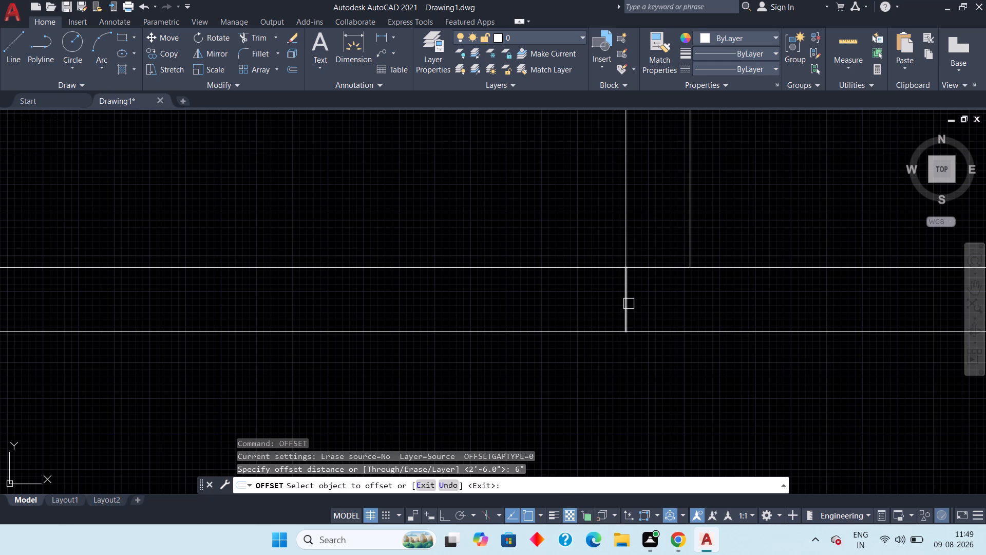
left_click(629, 304)
left_click(557, 308)
key("Escape")
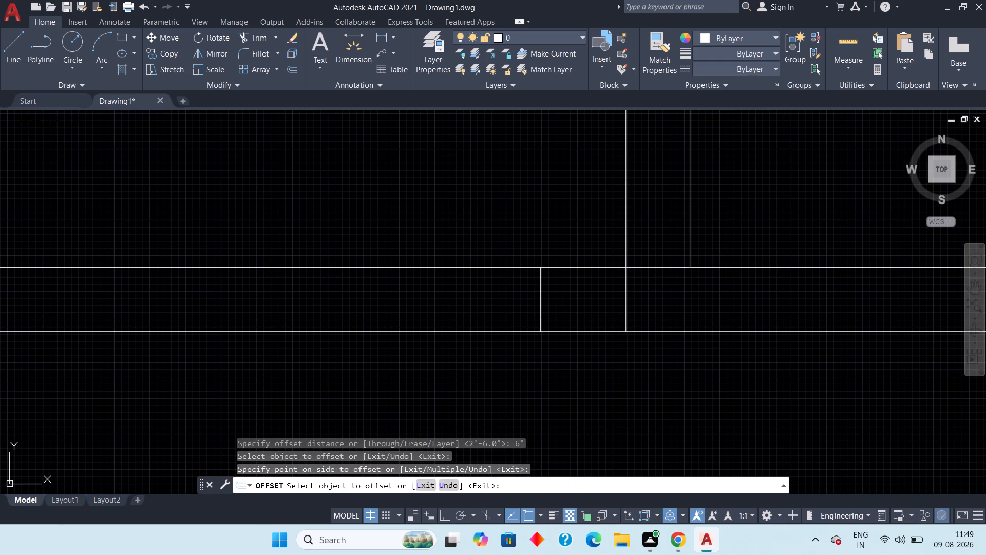
Offset that door jamb line 2'6" further west within the same partition to mark the other side of the opening.
key("space")
type("2'6\"")
key("space")
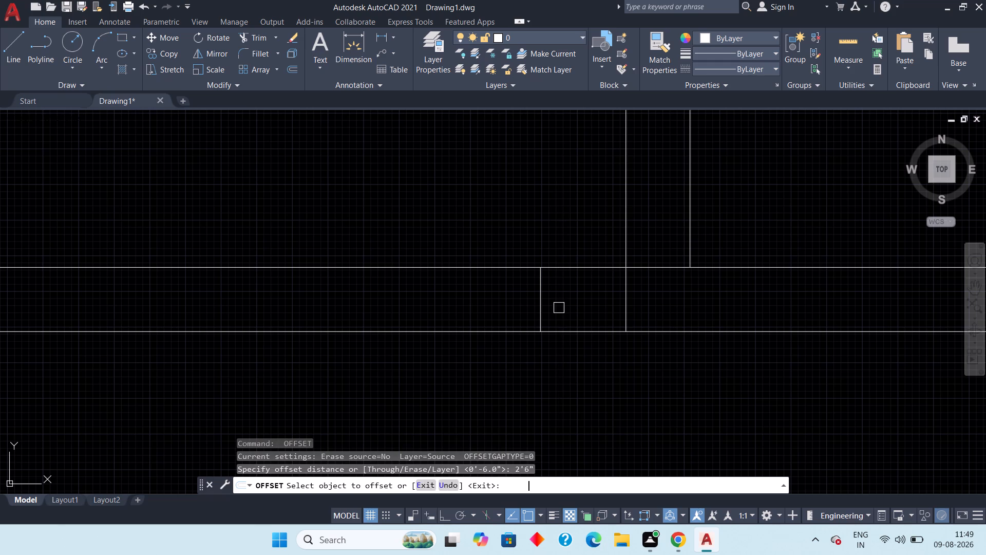
left_click(539, 308)
left_click(378, 327)
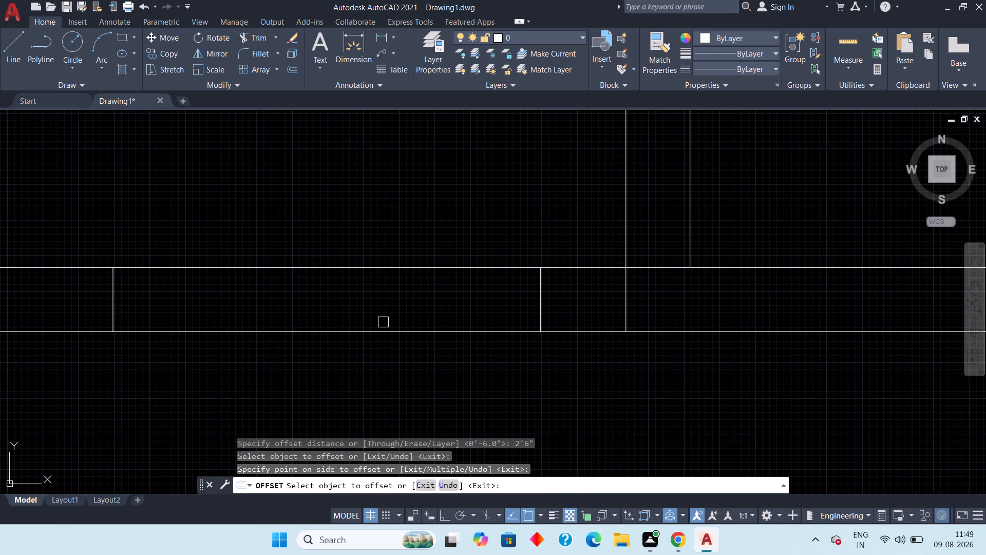
key("Escape")
key("Escape")
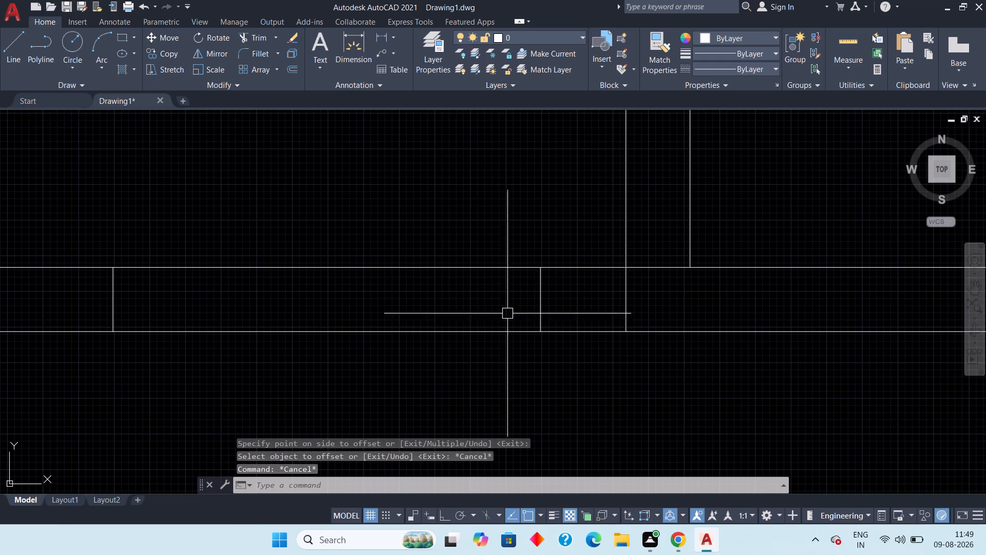
Trim the leftover lines at the partition junction and both wall lines between the two jambs to open the doorway.
type("tr")
key("space")
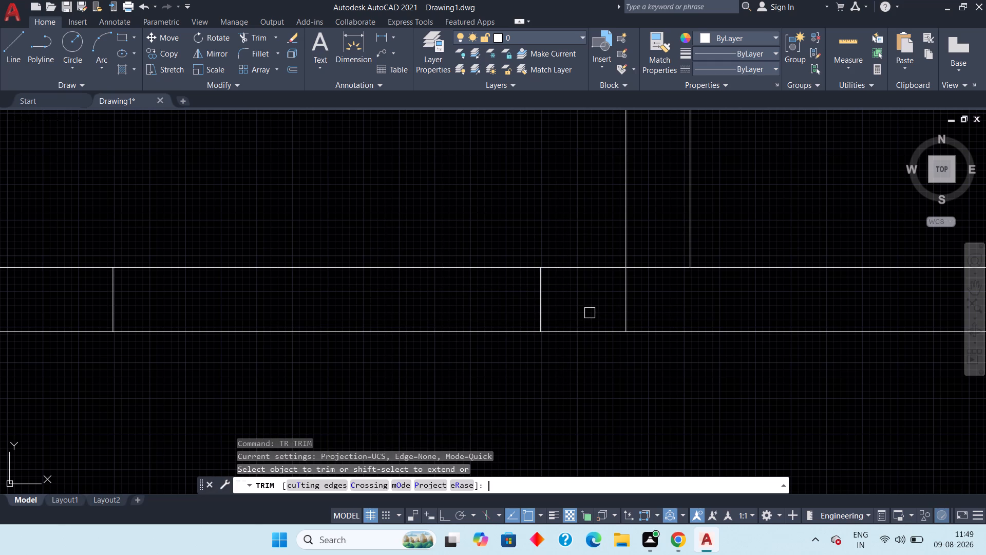
left_click(621, 299)
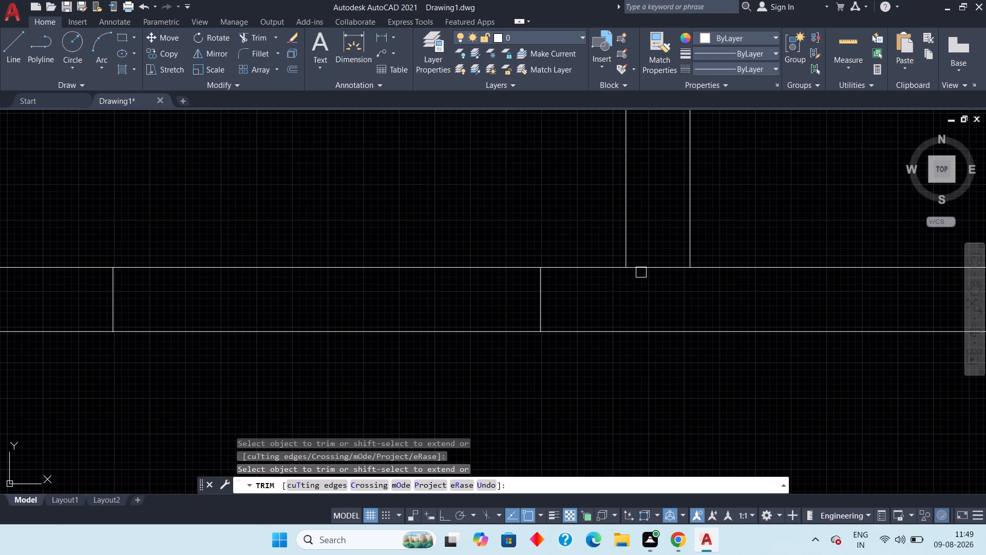
left_click(643, 271)
scroll(630, 256, "down", 3)
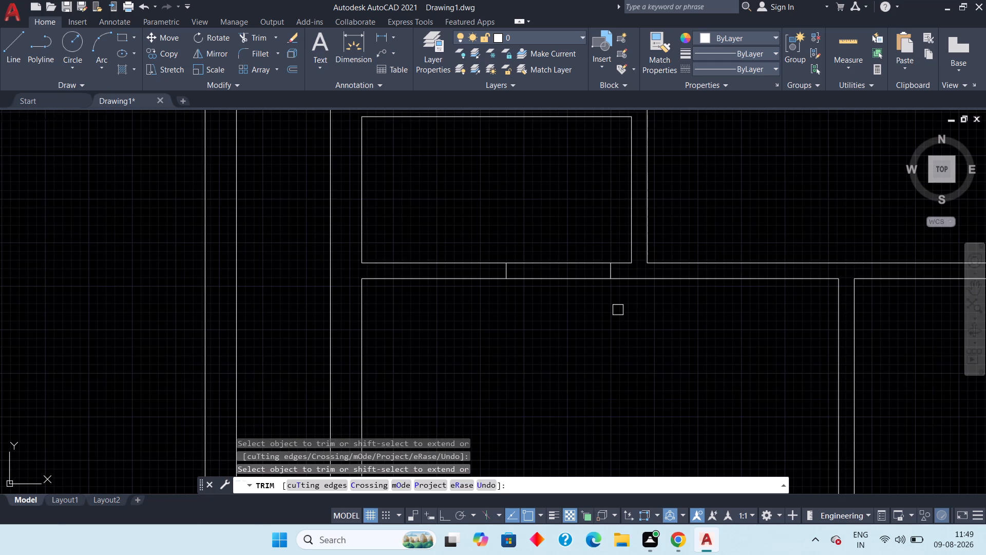
left_click(582, 225)
left_click(559, 310)
key("Escape")
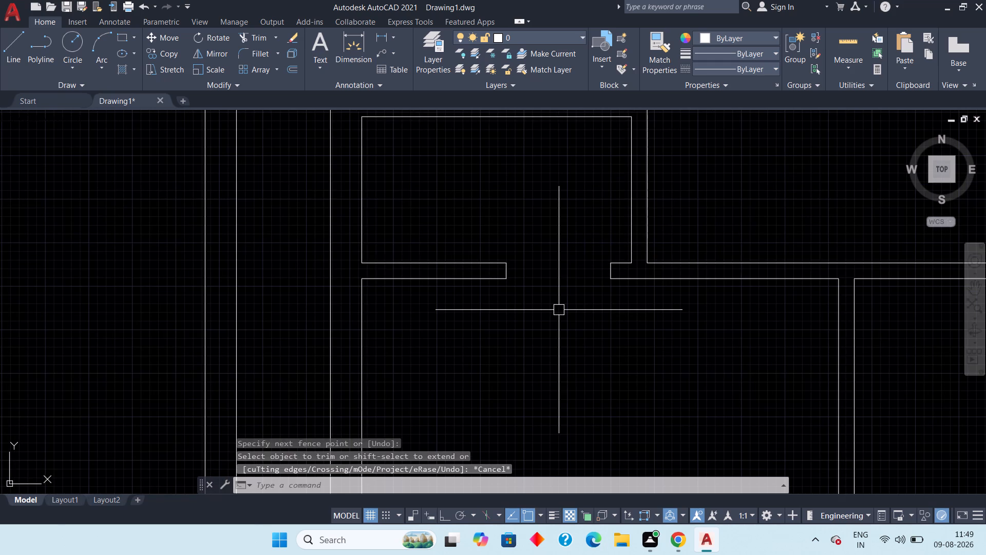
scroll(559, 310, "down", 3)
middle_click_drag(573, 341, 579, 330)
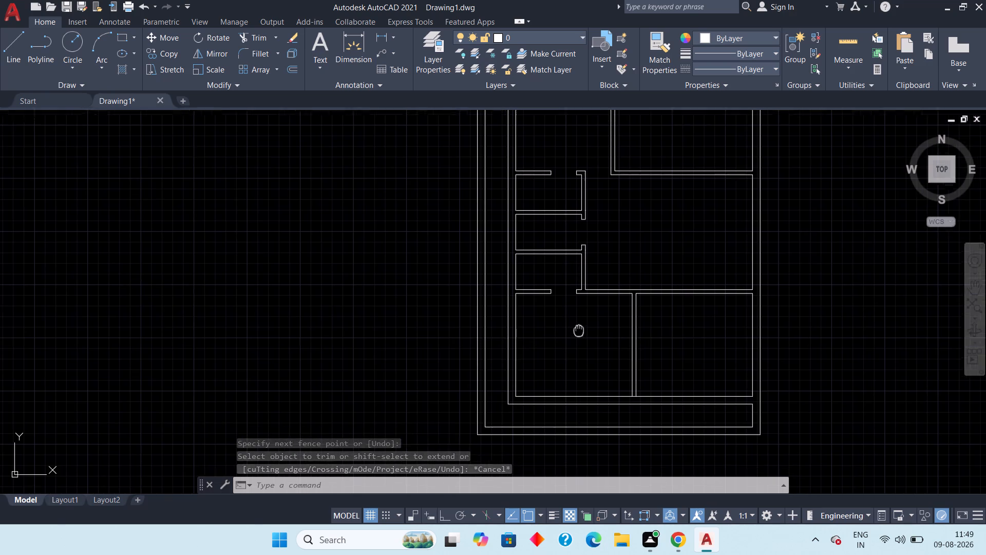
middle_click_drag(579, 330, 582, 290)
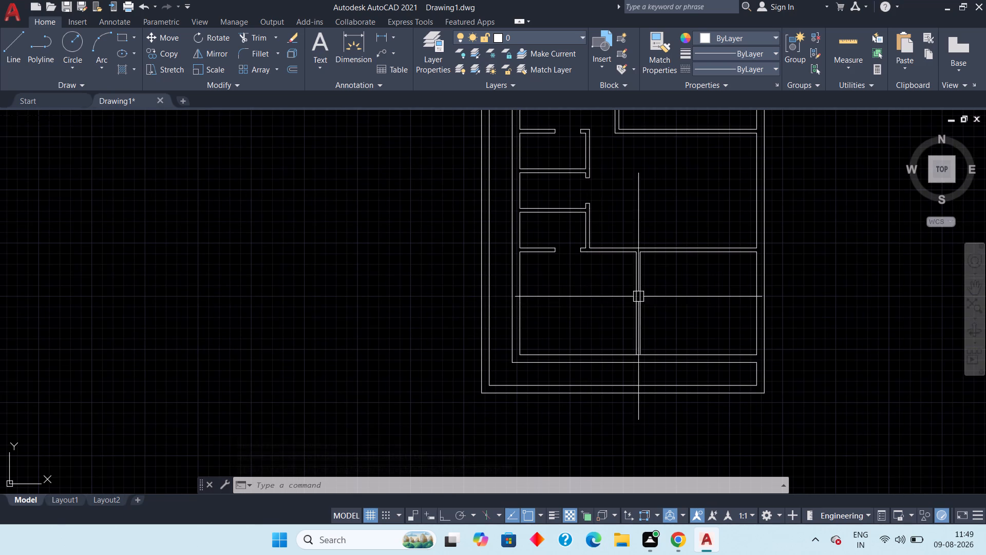
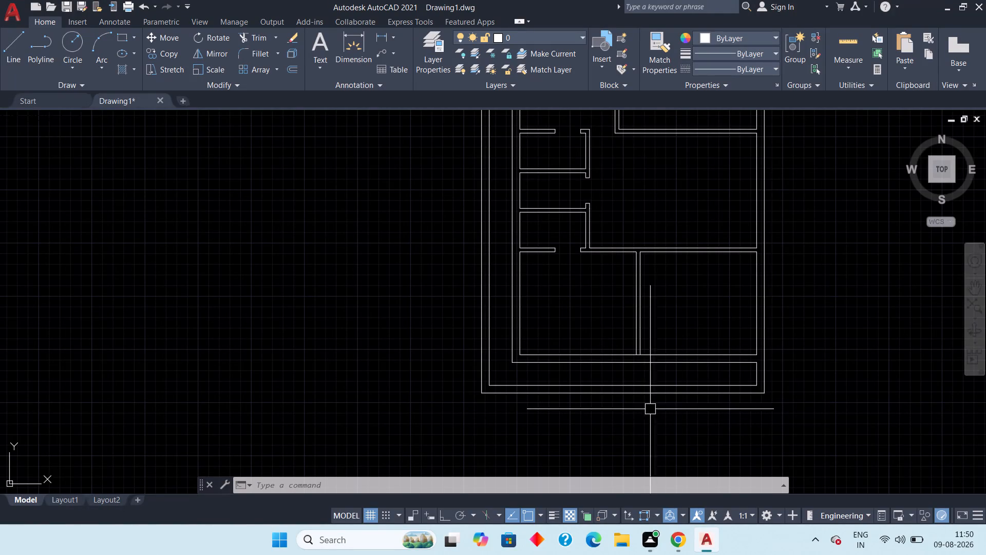
Trim the south wall's inner line between the two faces of the vertical partition dividing the two bottom rooms.
middle_click_drag(632, 373, 683, 378)
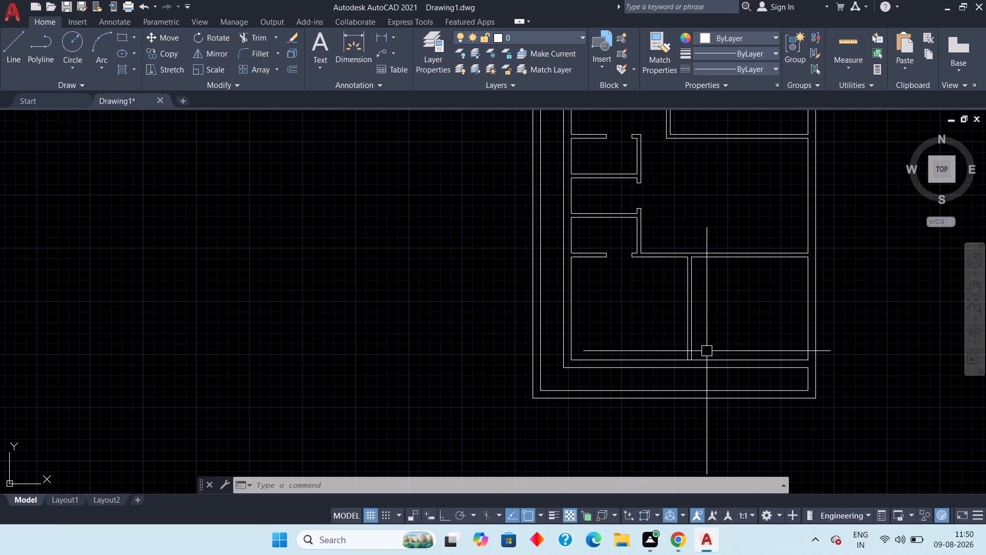
scroll(707, 351, "up", 3)
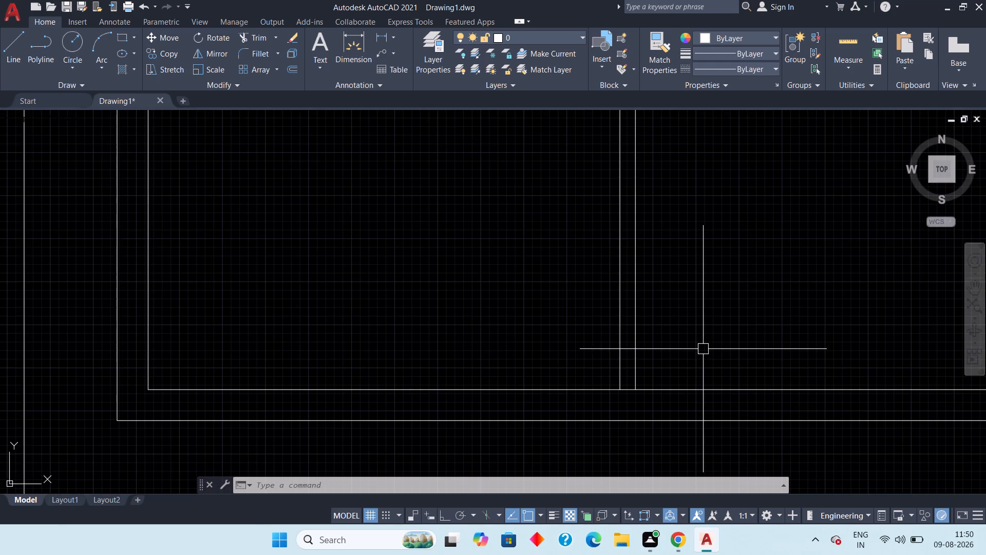
key("Escape")
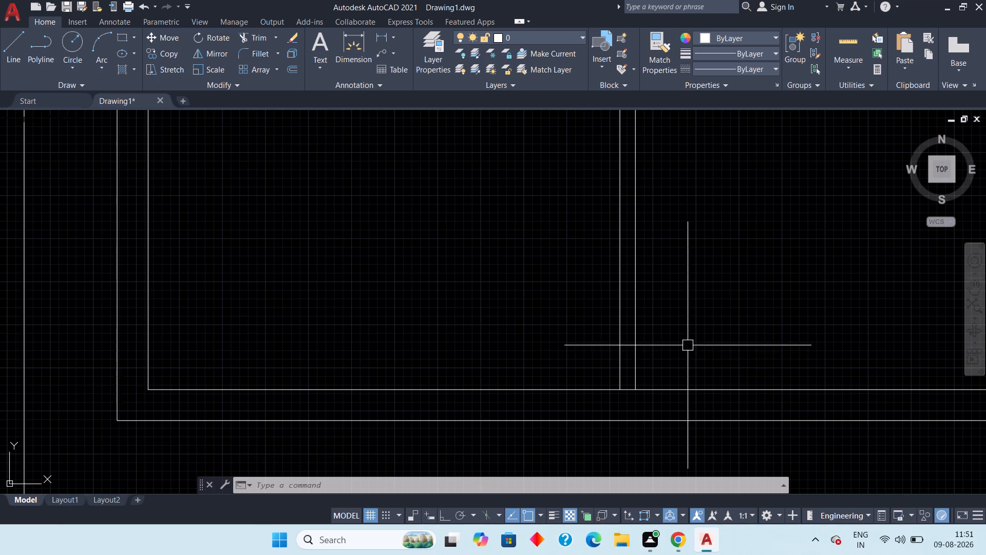
scroll(690, 393, "down", 2)
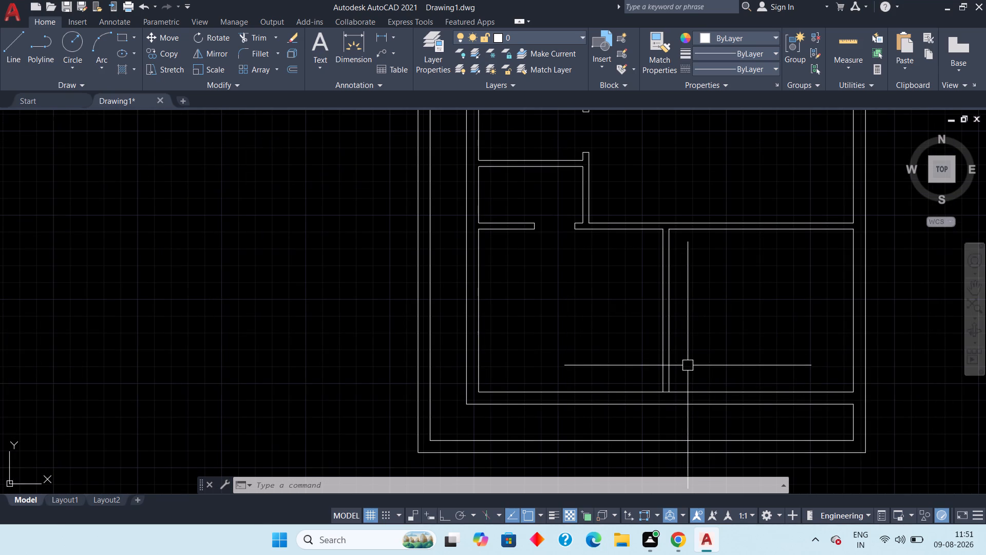
type("tr")
key("space")
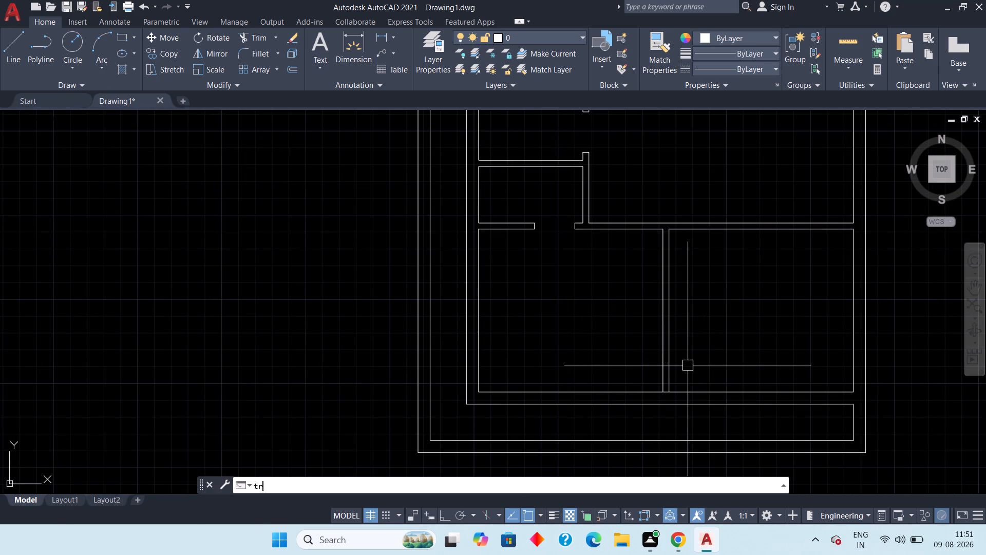
scroll(690, 369, "up", 4)
middle_click_drag(710, 381, 815, 238)
scroll(728, 331, "up", 3)
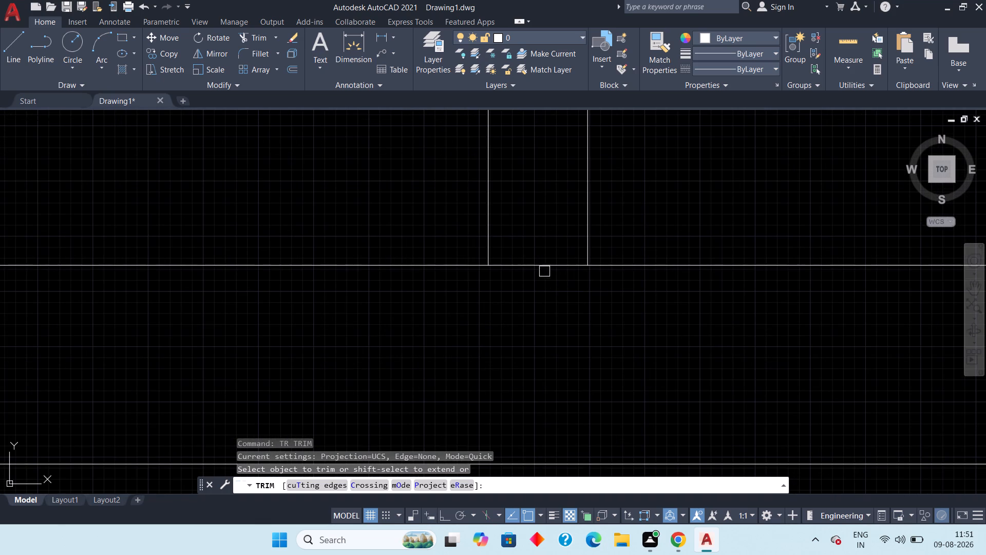
left_click(544, 270)
scroll(683, 229, "down", 1)
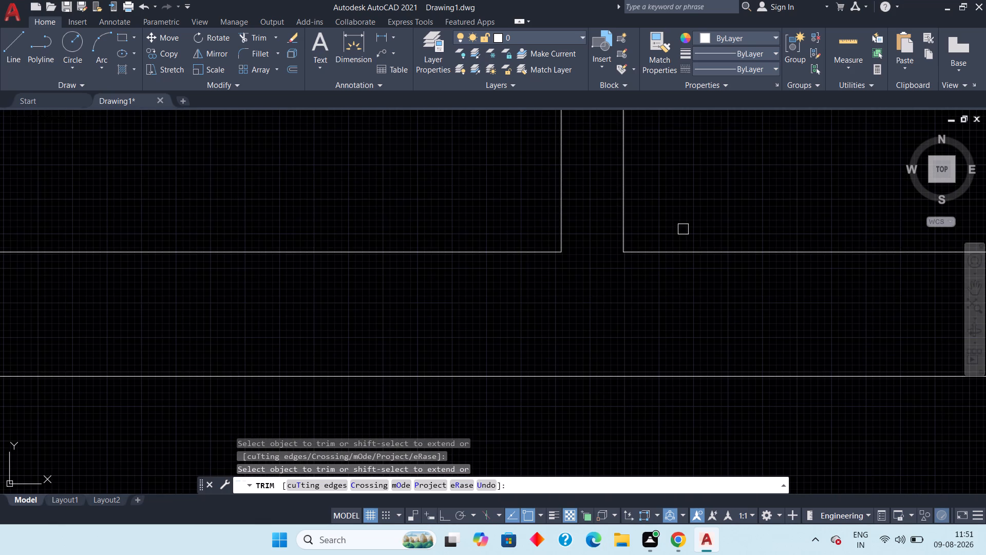
key("Escape")
key("Escape")
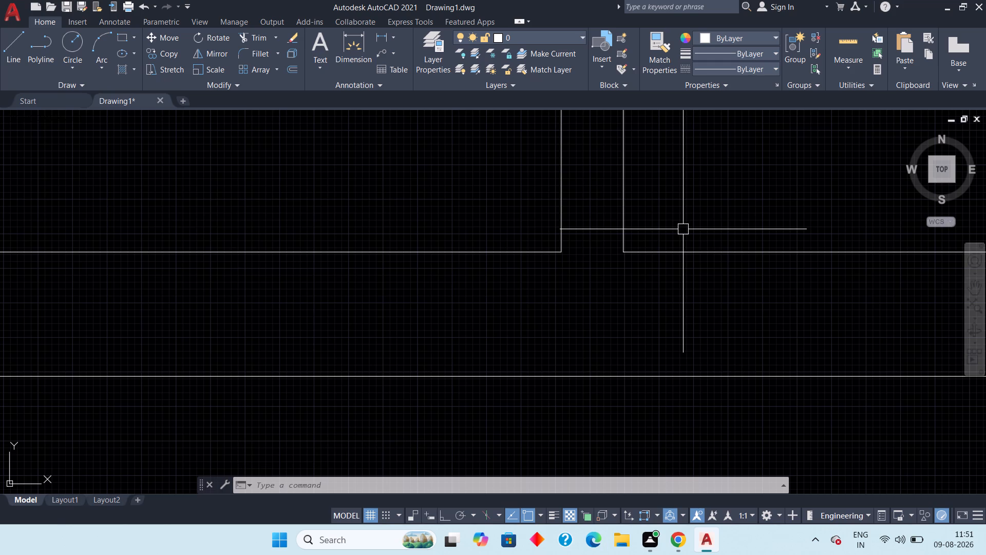
key("Escape")
key("Escape")
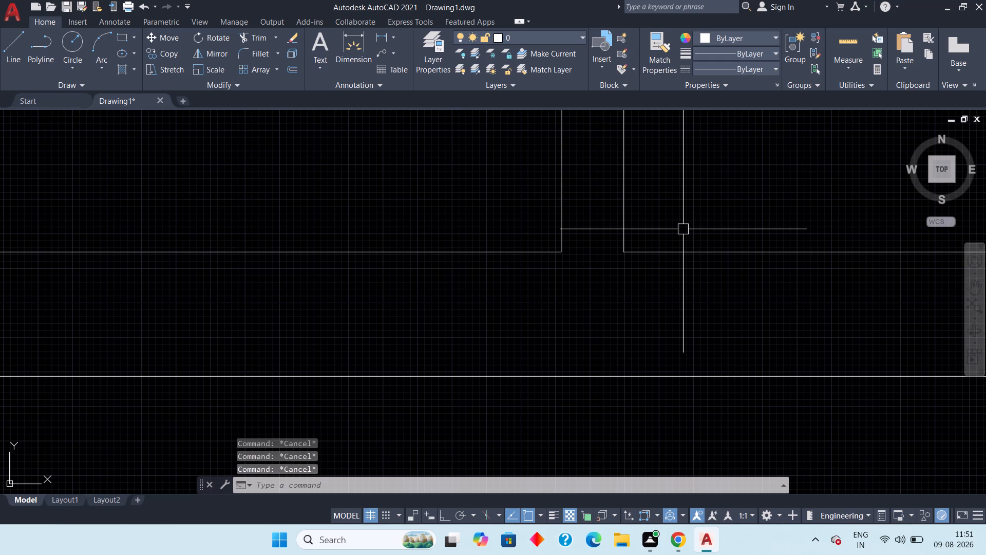
Draw a short line across the horizontal partition, continuing the west face of the bottom rooms' vertical partition up to its north face.
scroll(667, 240, "down", 4)
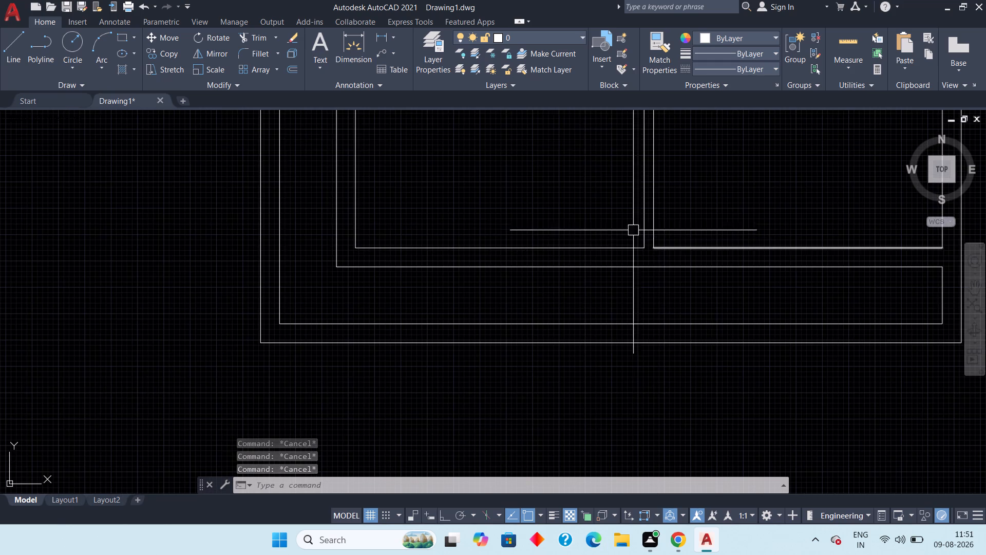
middle_click_drag(562, 253, 517, 385)
scroll(515, 389, "down", 2)
middle_click_drag(486, 318, 484, 377)
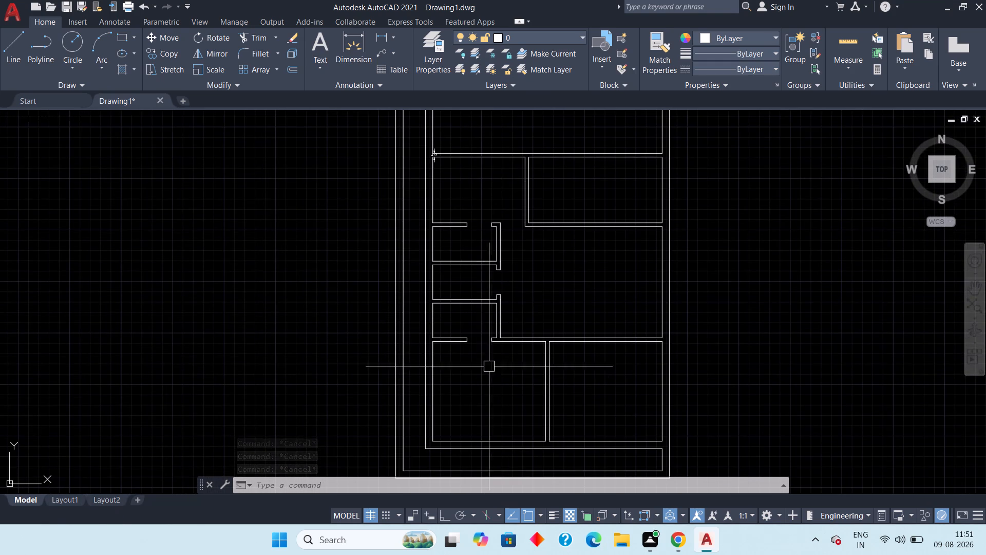
scroll(518, 350, "up", 5)
middle_click_drag(523, 347, 491, 386)
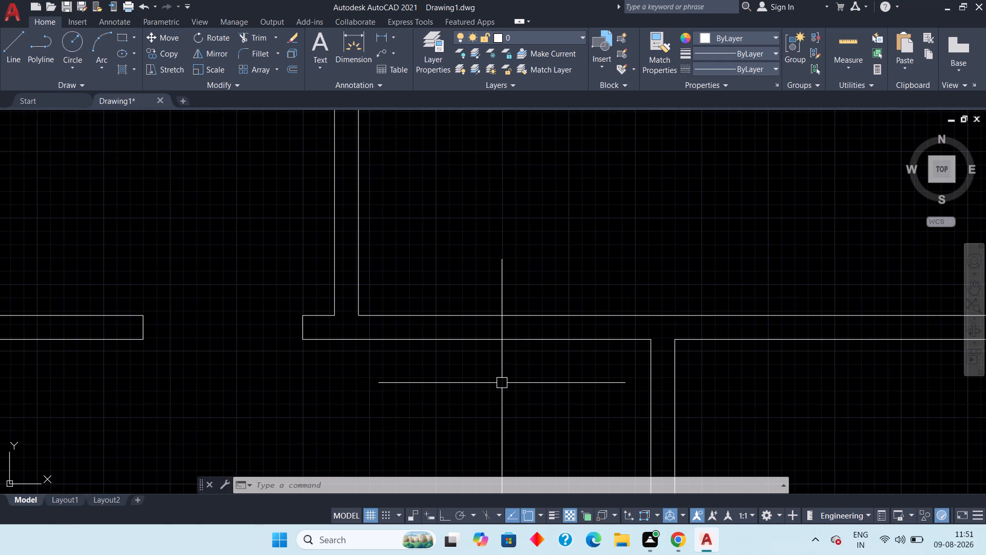
type("l")
key("space")
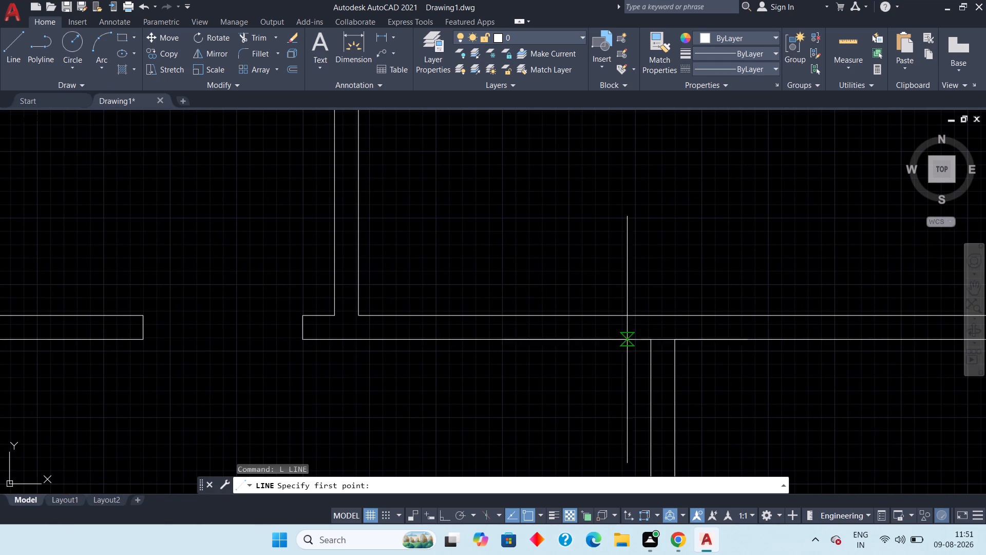
left_click(649, 343)
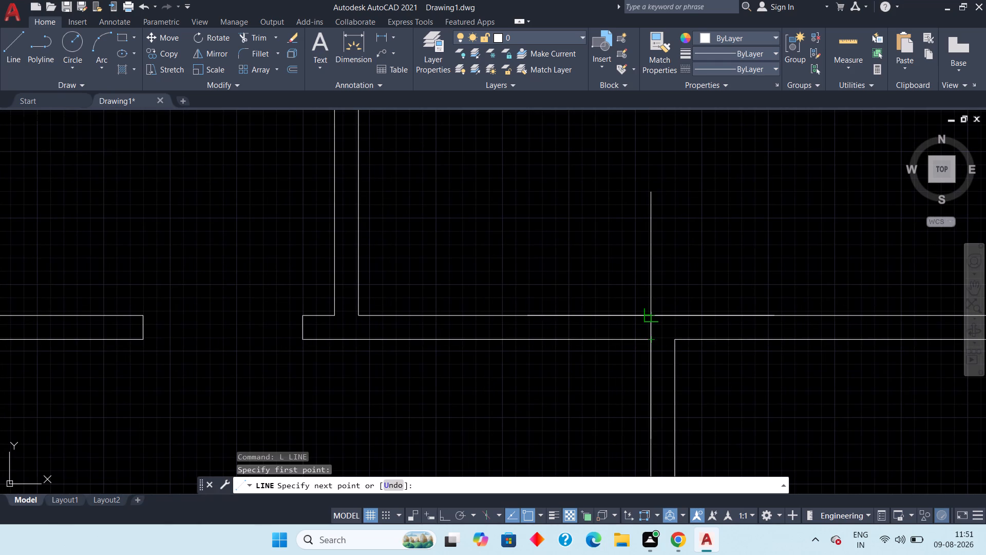
left_click(651, 319)
key("Escape")
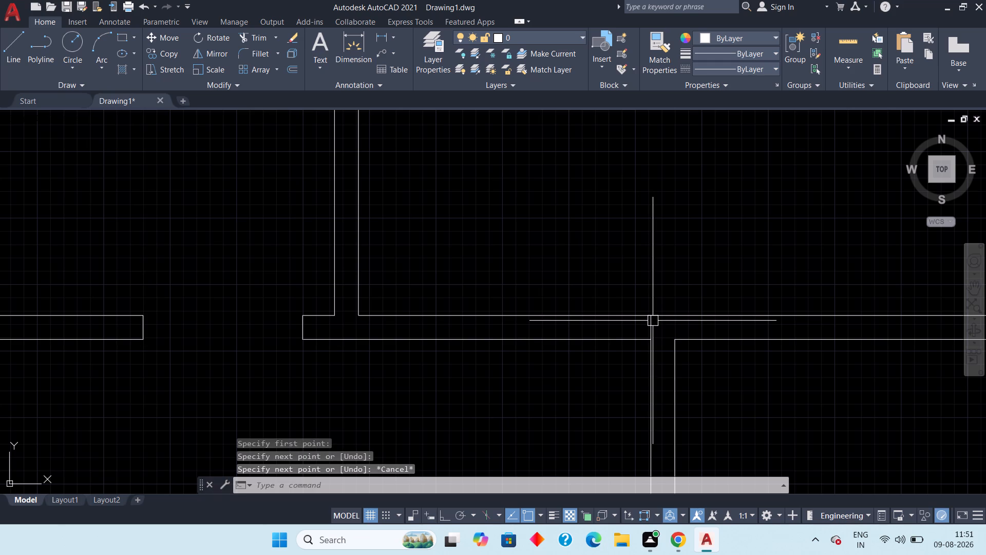
Draw a matching short line across the horizontal partition, continuing the vertical partition's east face up to the north face.
key("space")
left_click(678, 335)
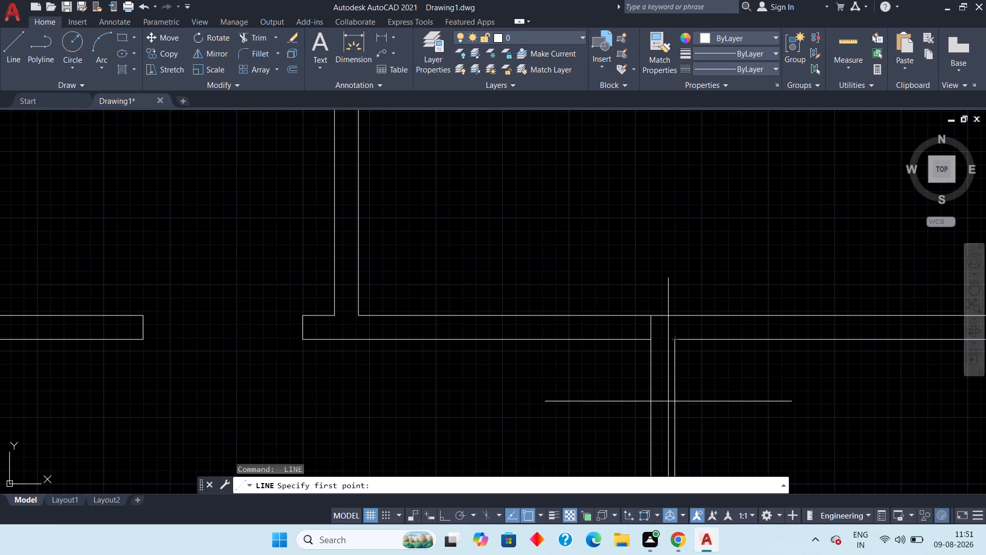
key("Escape")
key("space")
scroll(685, 351, "up", 3)
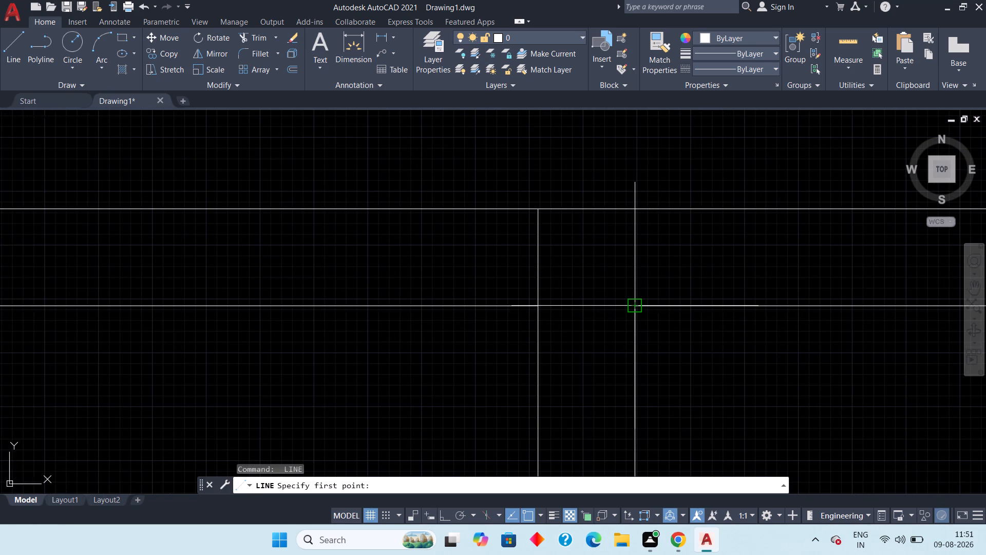
left_click(634, 308)
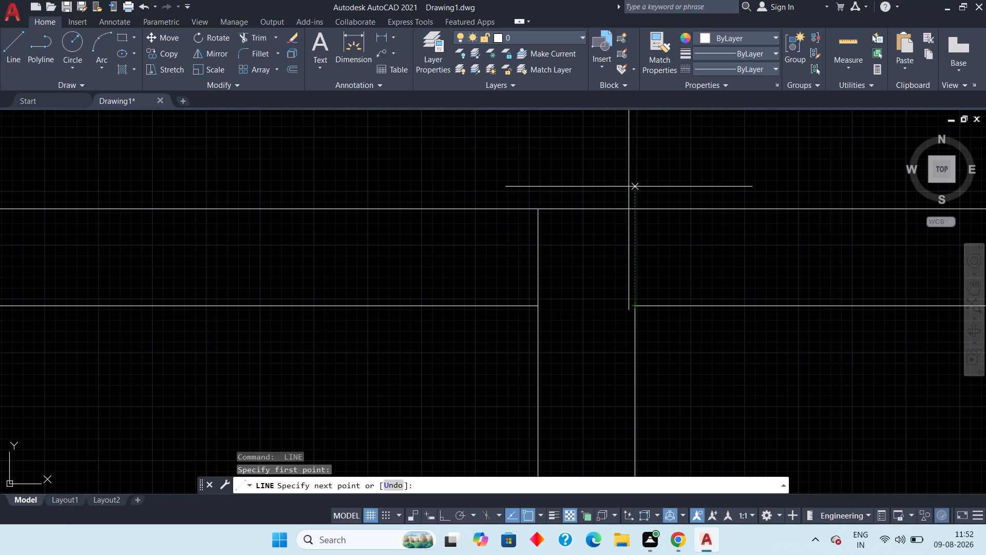
left_click(632, 212)
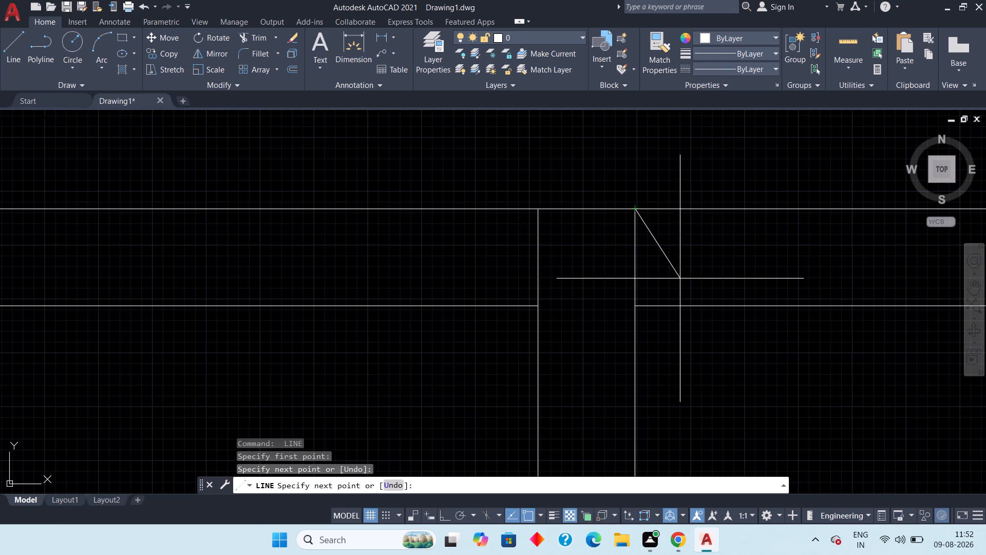
key("Escape")
key("Escape")
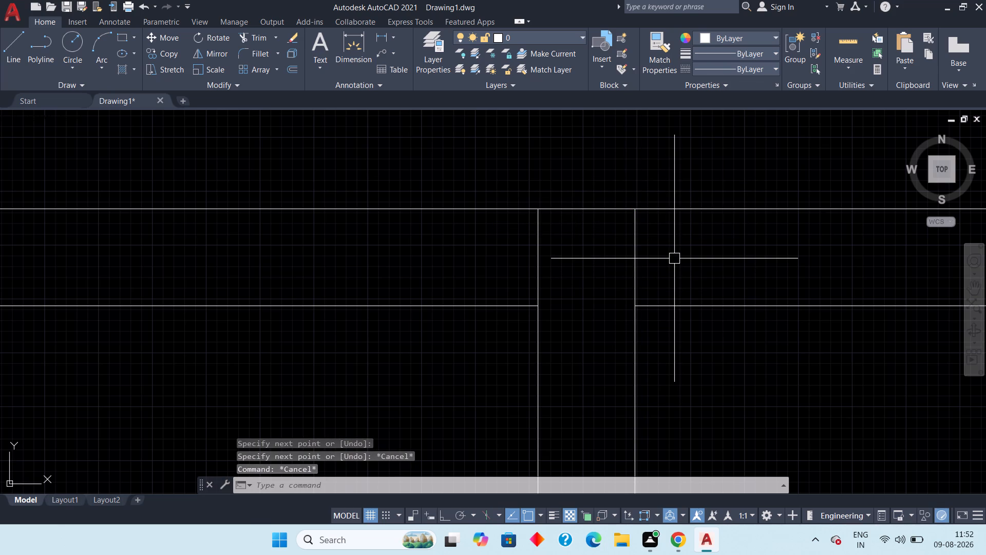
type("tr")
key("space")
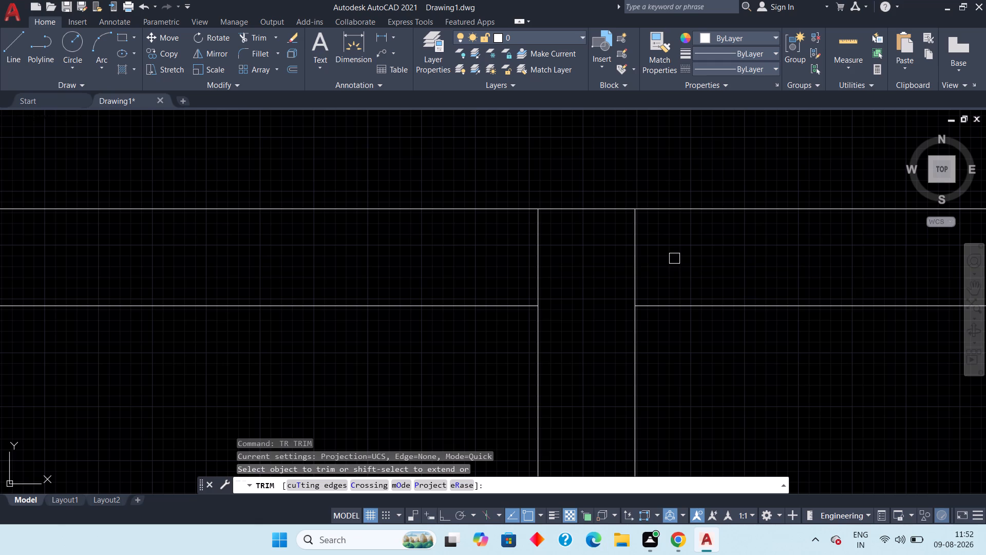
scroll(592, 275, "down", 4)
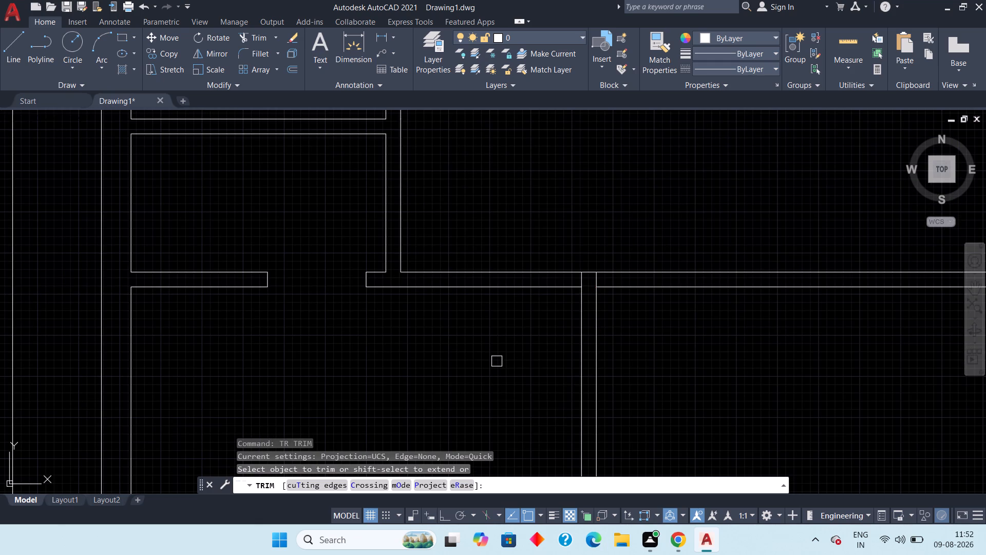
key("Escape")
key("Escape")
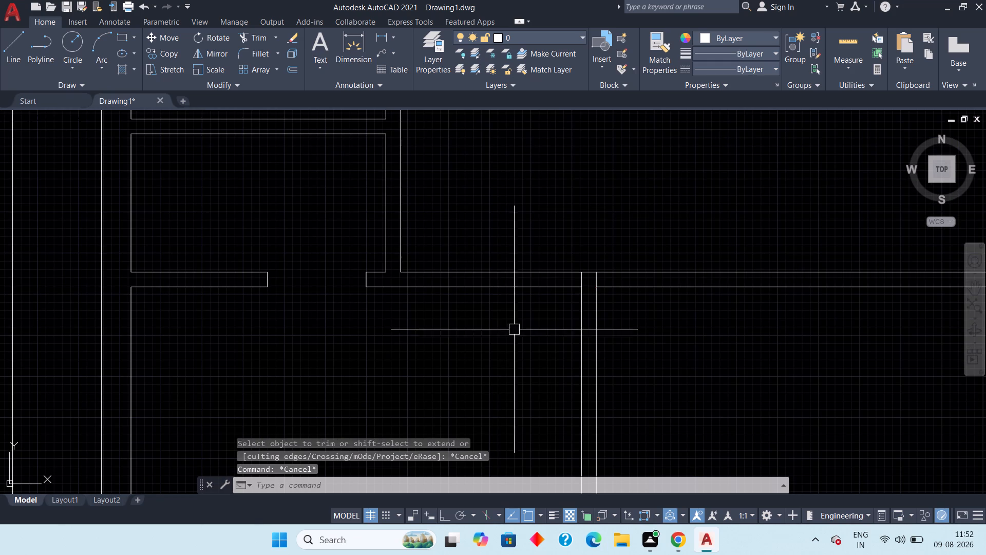
Offset the two short junction lines 6" outward, one west and one east, marking the near jambs of two doors in the horizontal partition.
scroll(559, 323, "up", 3)
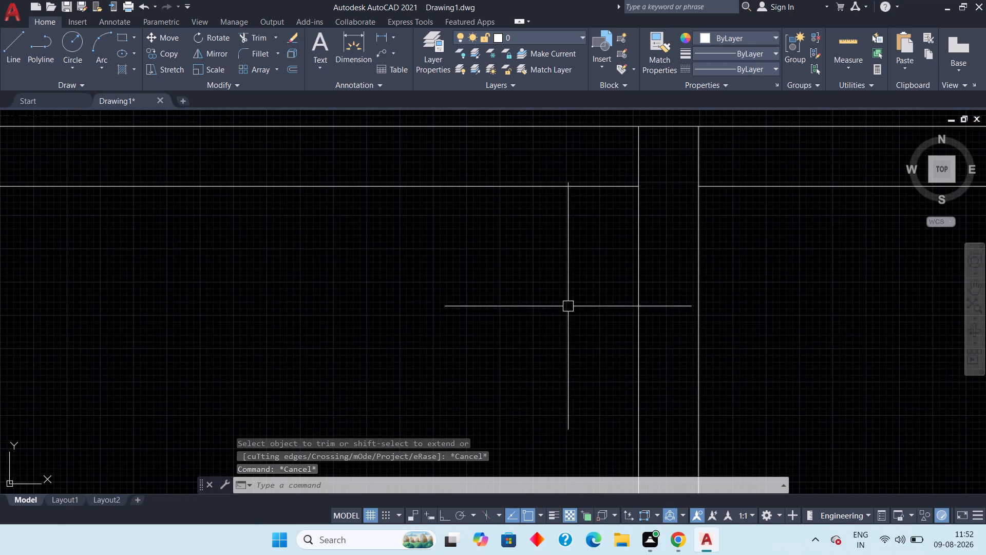
middle_click_drag(564, 306, 530, 408)
scroll(530, 408, "down", 1)
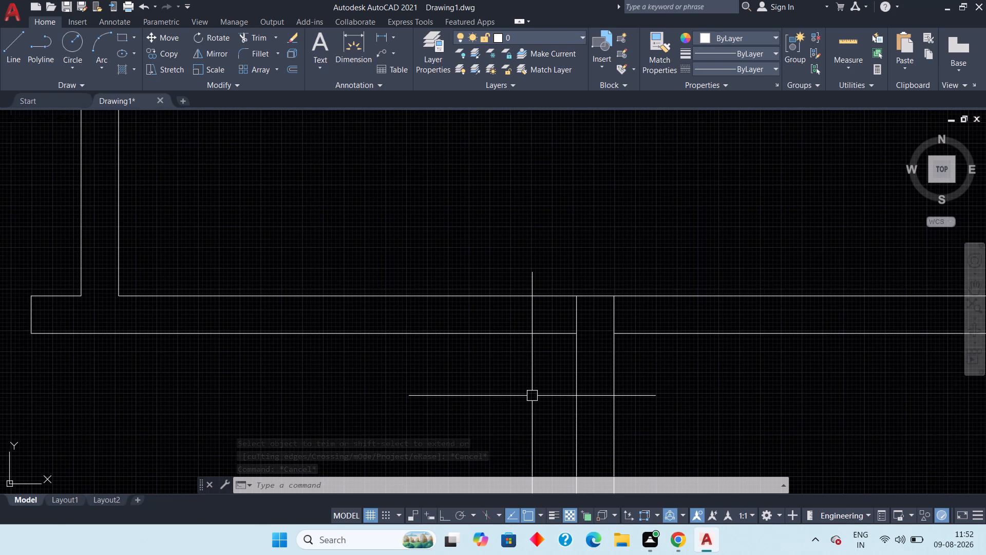
type("off")
key("space")
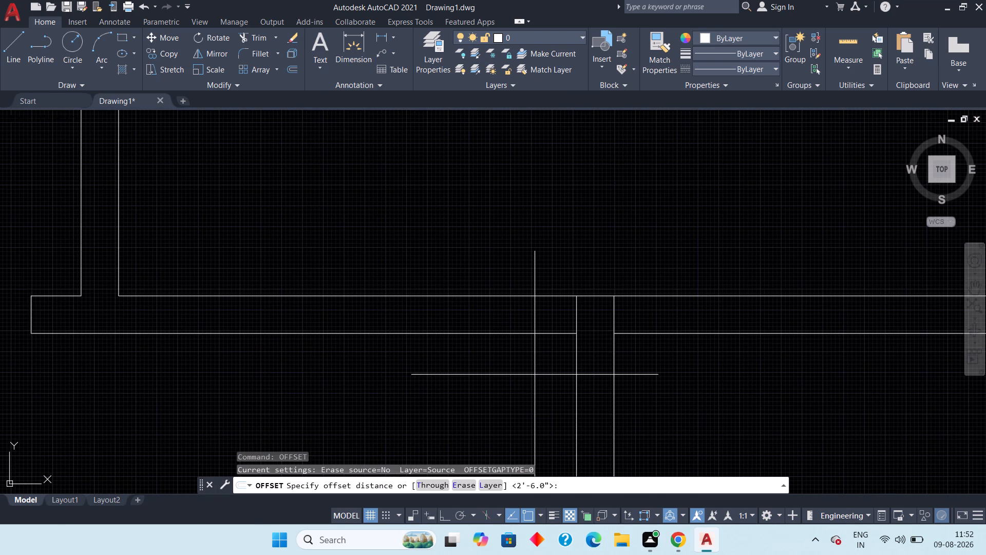
type("6\"")
key("space")
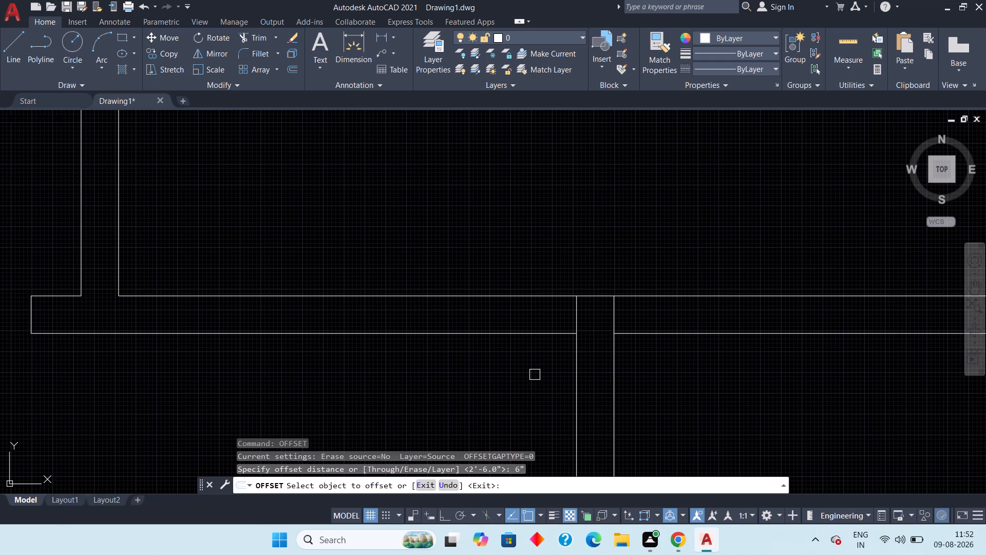
left_click(579, 318)
left_click(542, 318)
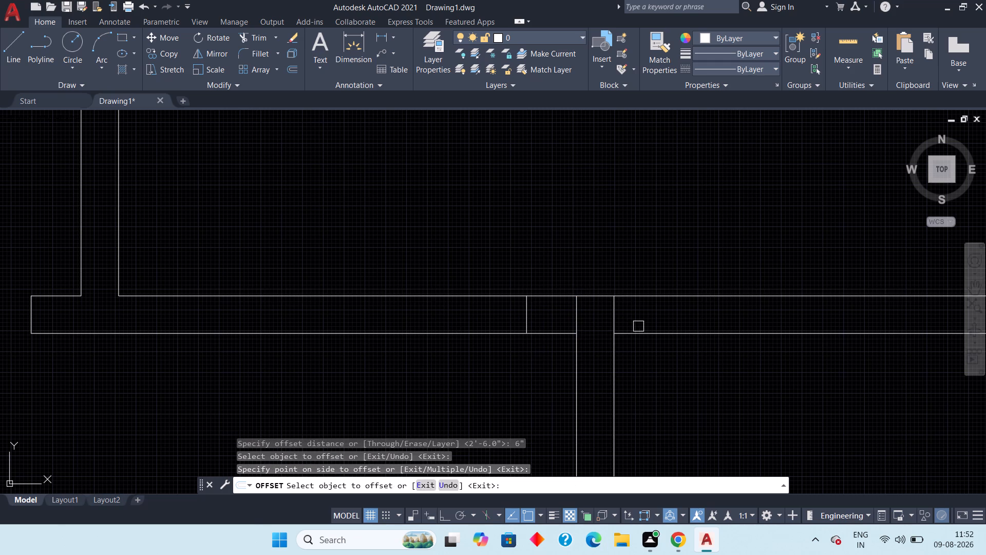
left_click(619, 321)
left_click(639, 322)
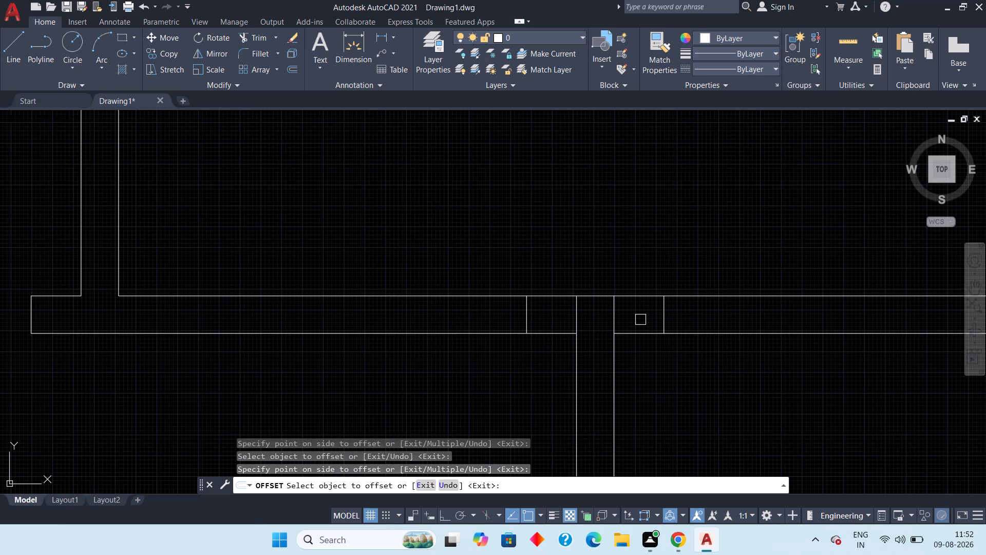
key("Escape")
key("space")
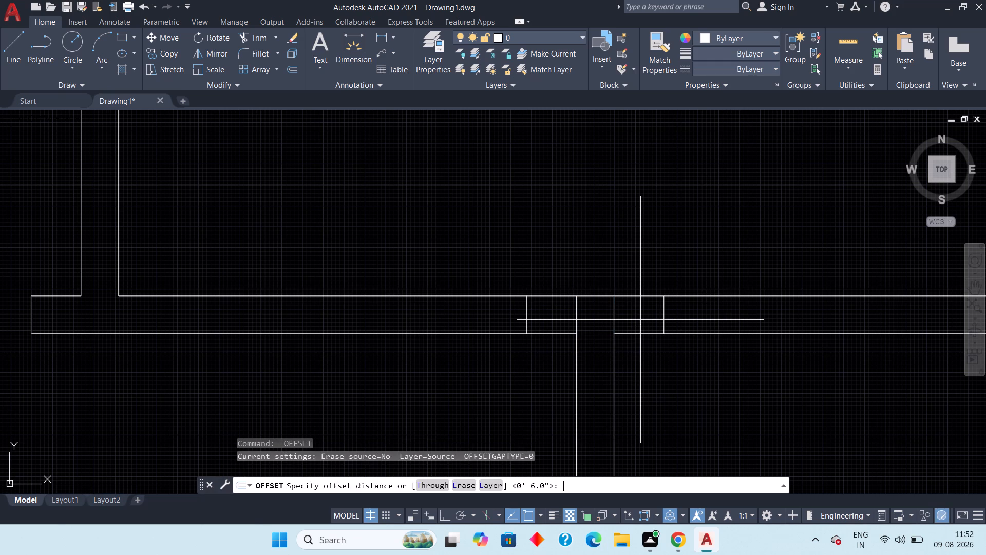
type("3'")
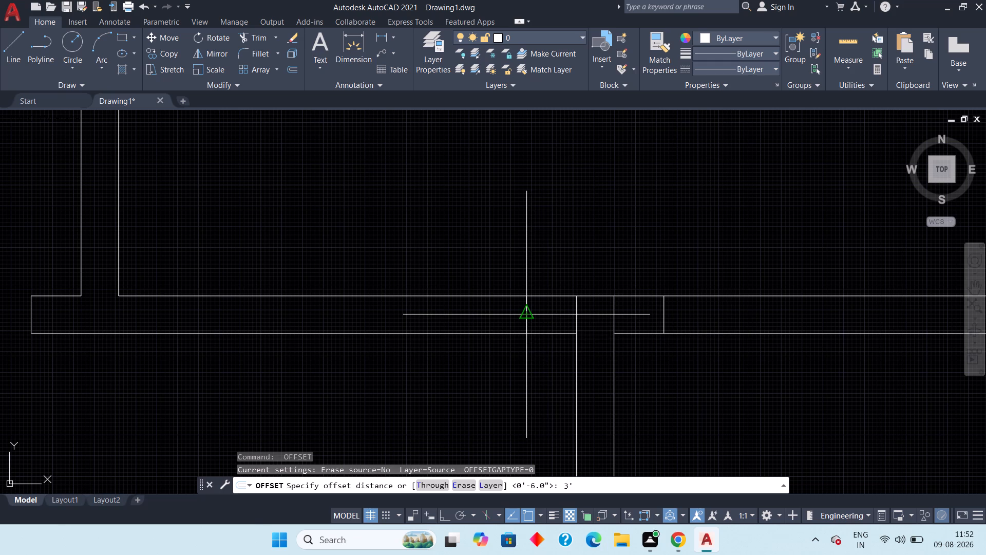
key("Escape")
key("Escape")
Offset the two near jamb lines 3' away from the junction, one west and one east, marking the far jambs of both doors.
type("off")
key("space")
type("3'")
key("Return")
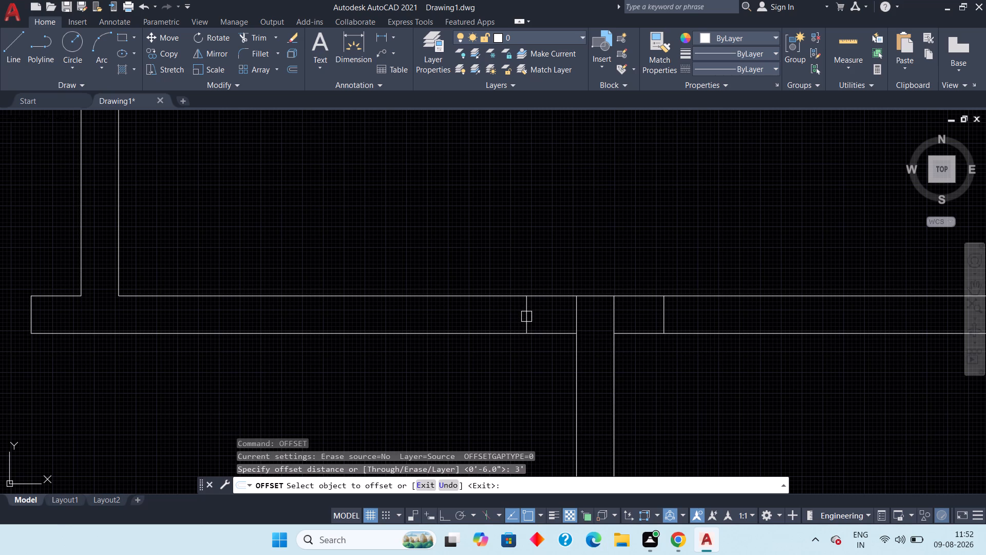
left_click(526, 317)
left_click(477, 314)
left_click(667, 318)
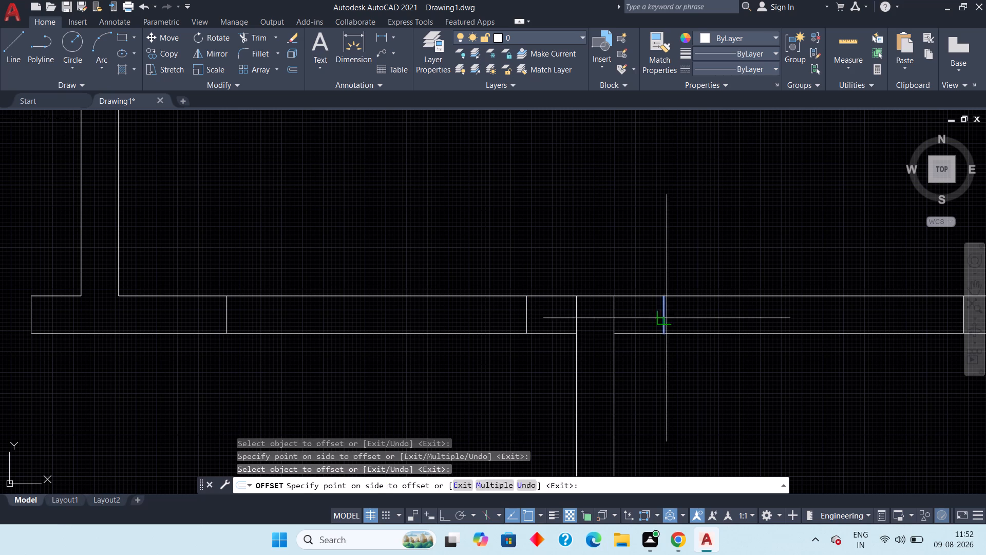
left_click(743, 319)
scroll(727, 319, "down", 3)
scroll(634, 338, "up", 2)
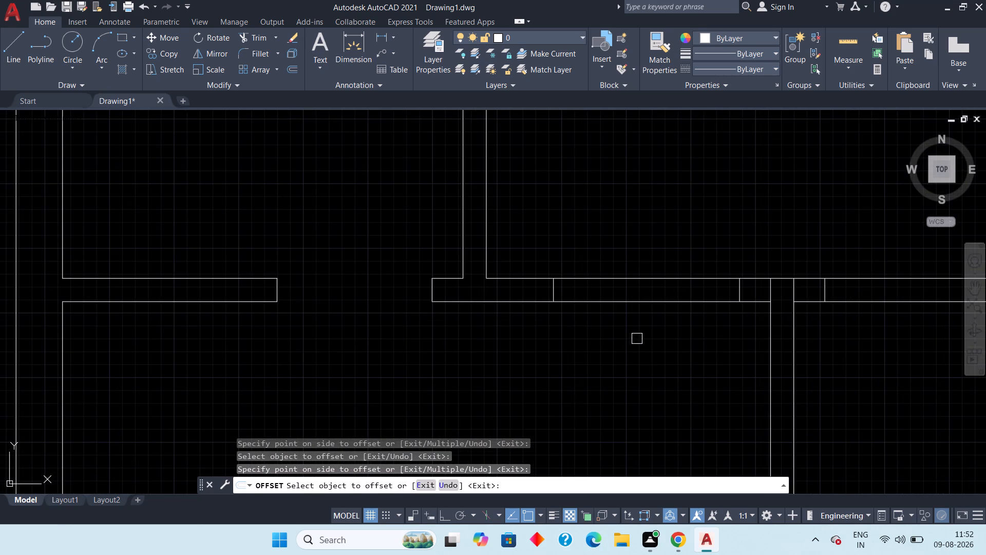
Trim the horizontal partition's faces between the jamb lines to open both 3' doorways beside the bottom rooms' vertical partition.
key("Escape")
key("Escape")
type("tr")
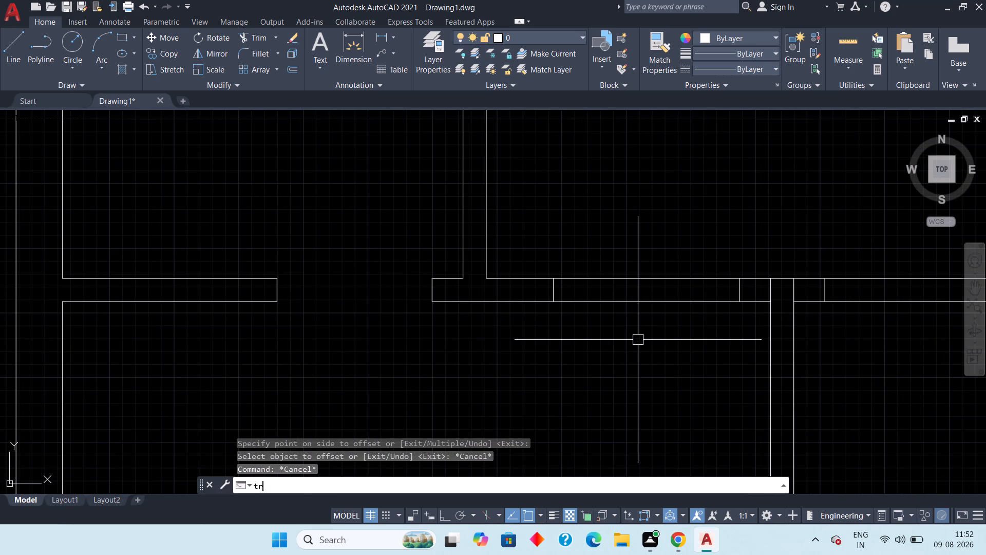
key("space")
scroll(638, 340, "down", 1)
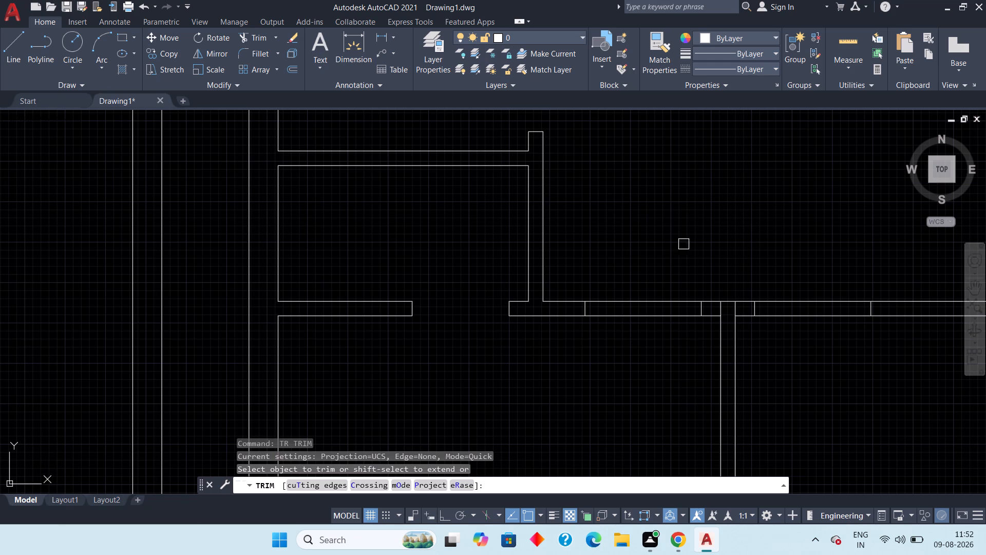
left_click(684, 244)
left_click(642, 364)
left_click(809, 258)
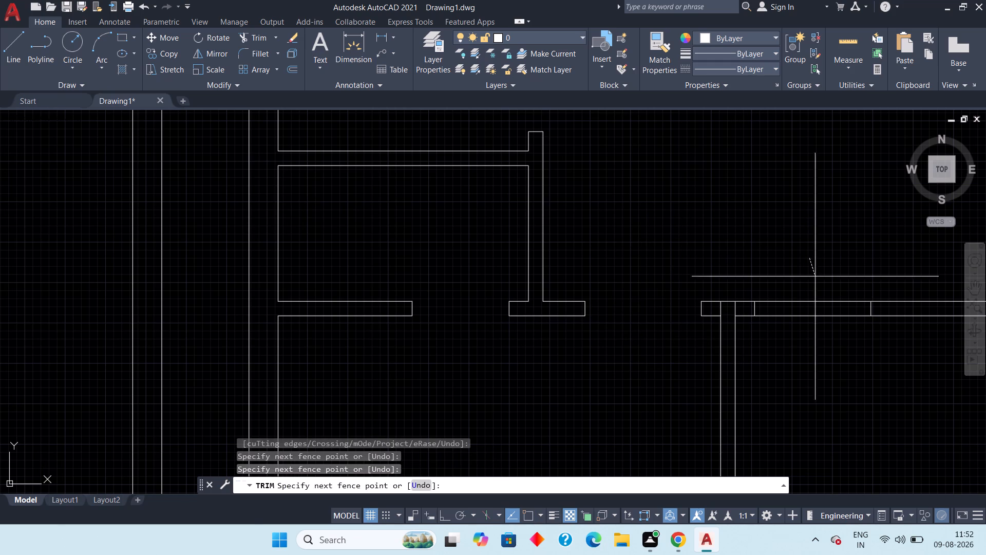
left_click(820, 355)
Trim away the two short lines crossing the horizontal partition at its junction with the bottom rooms' vertical partition.
scroll(772, 327, "up", 1)
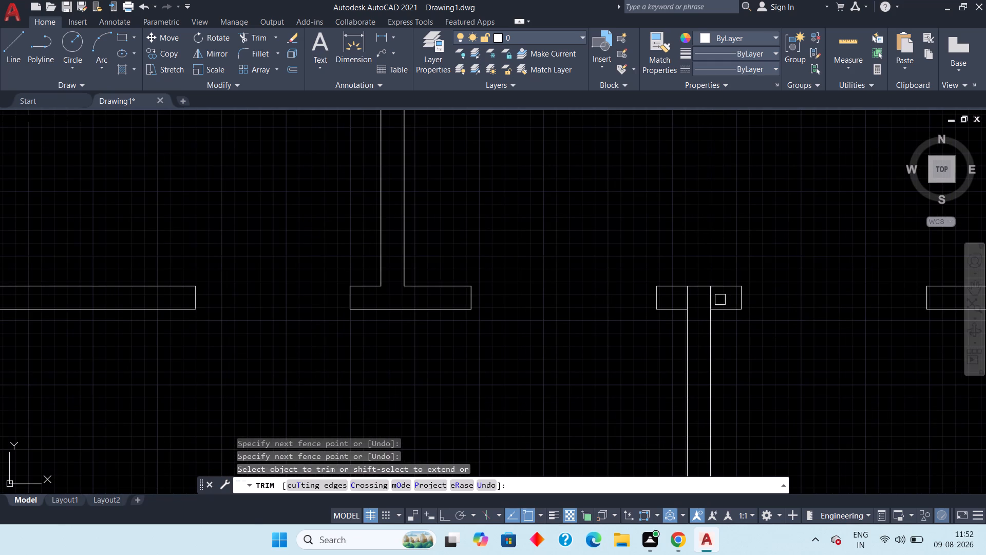
left_click(713, 298)
left_click(690, 299)
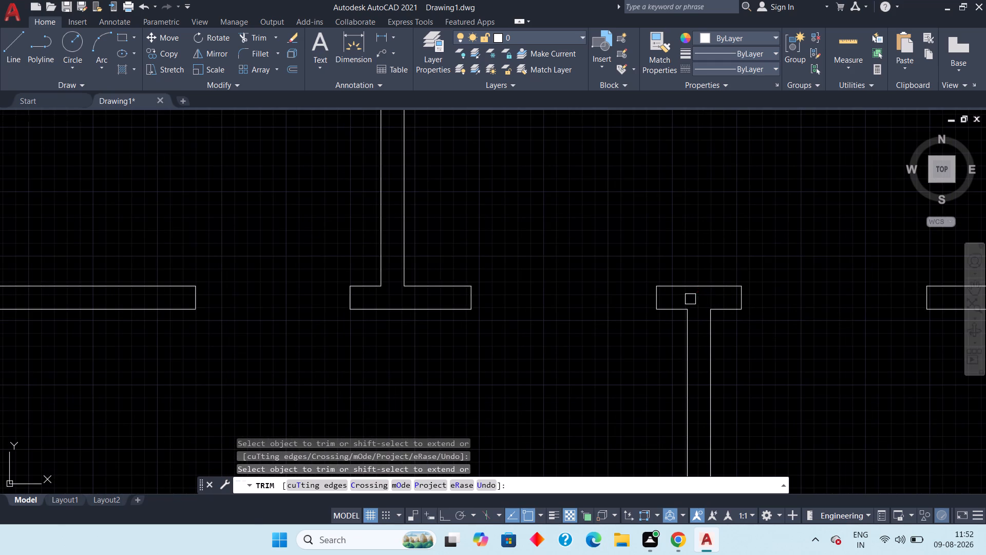
scroll(757, 359, "down", 2)
middle_click_drag(787, 369, 651, 362)
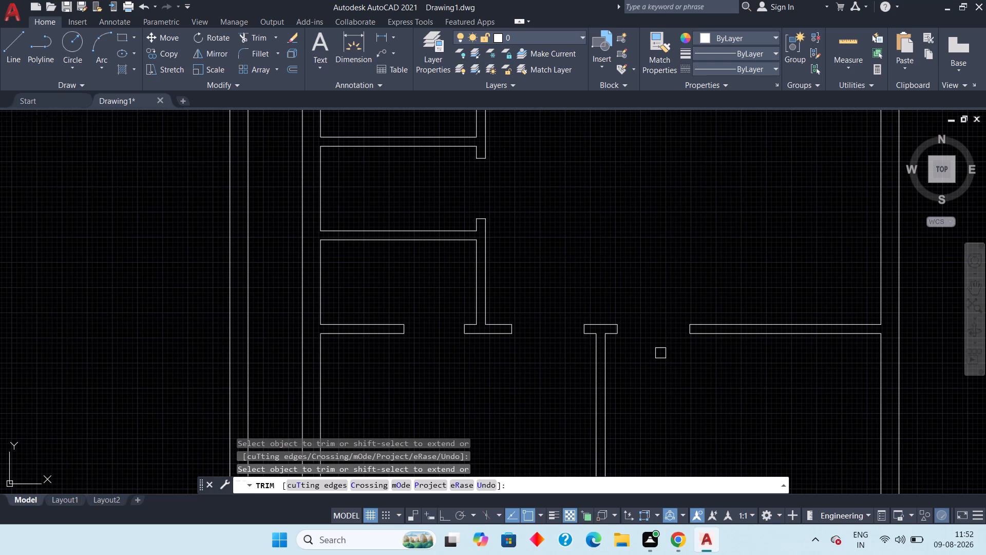
key("Escape")
key("Escape")
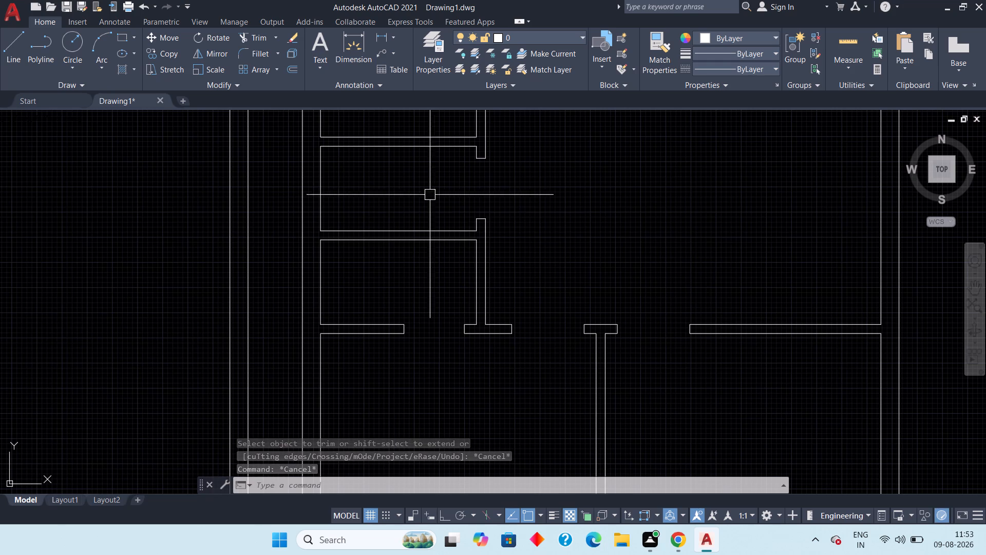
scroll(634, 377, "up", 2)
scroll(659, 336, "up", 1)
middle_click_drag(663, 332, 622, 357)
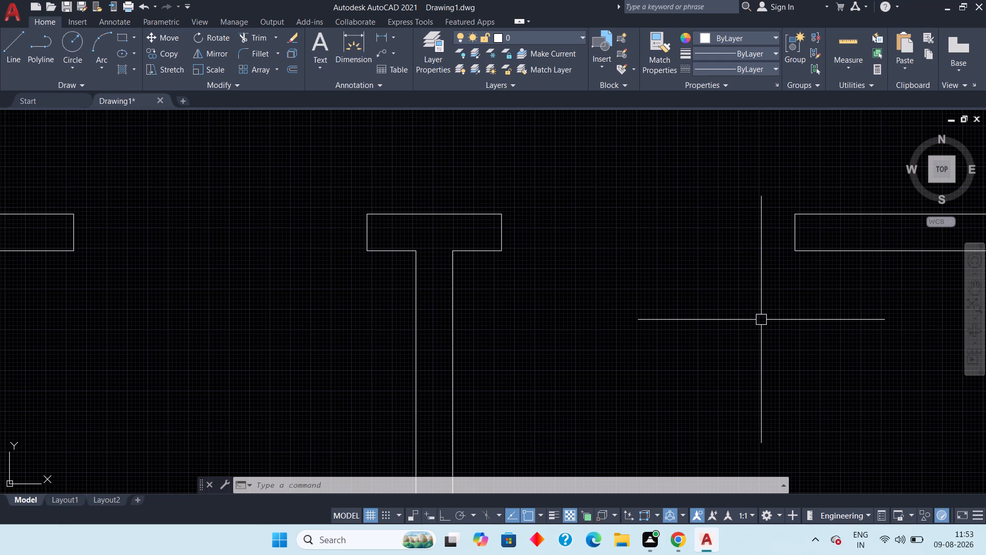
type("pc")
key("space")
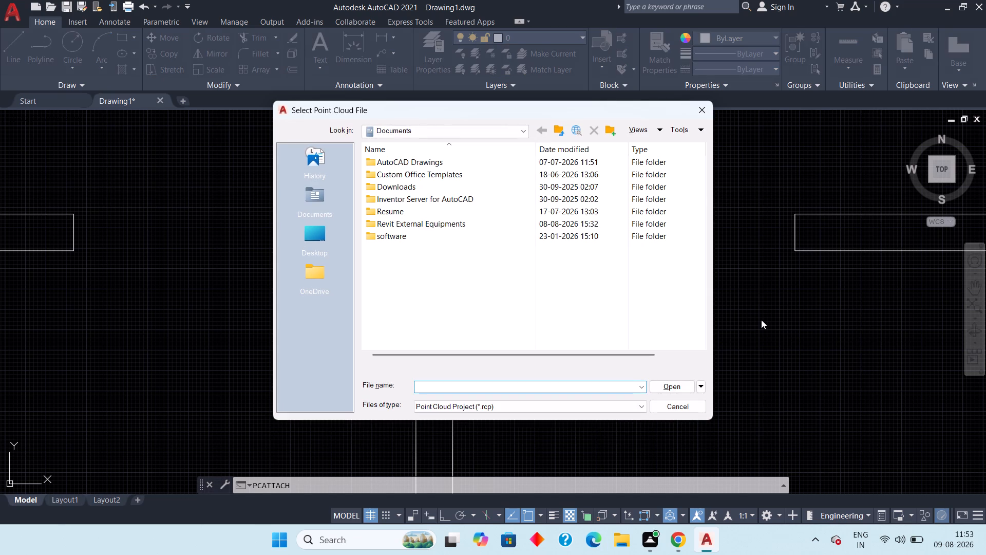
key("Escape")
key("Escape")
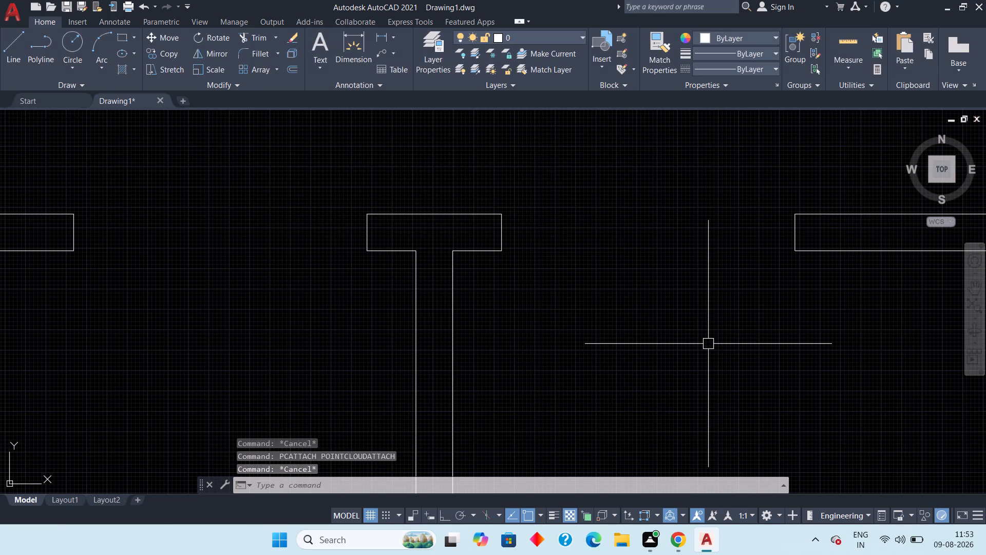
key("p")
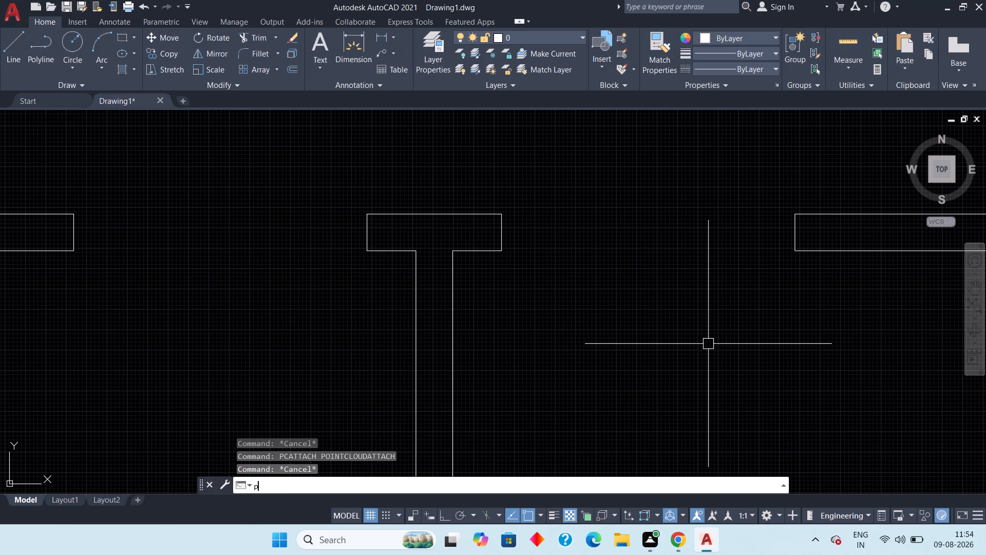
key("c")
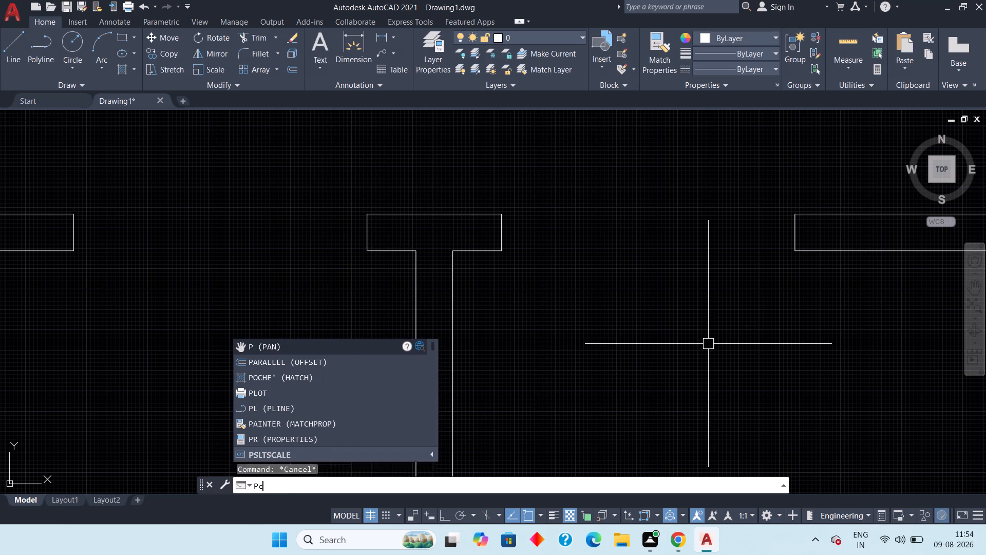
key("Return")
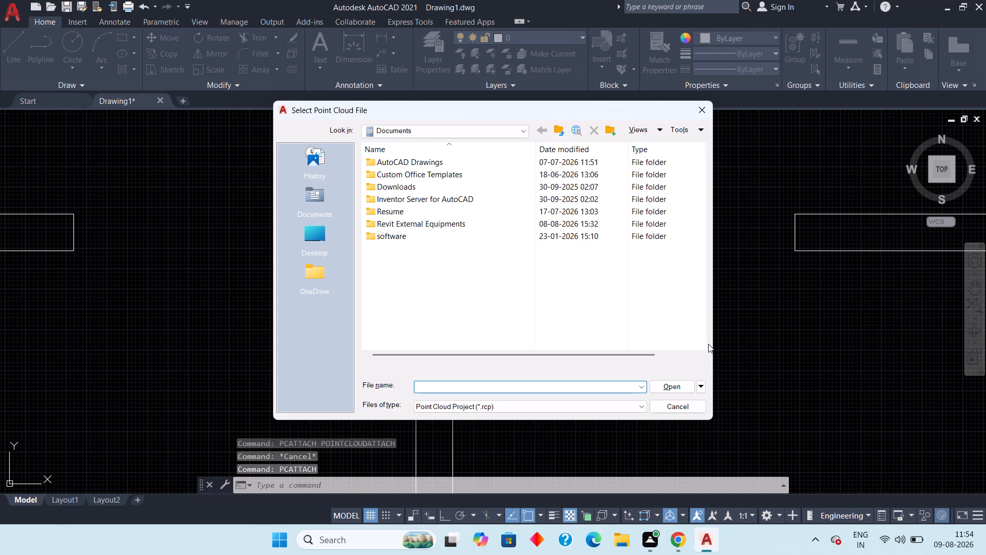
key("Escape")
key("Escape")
Open the Point Style settings.
key("p")
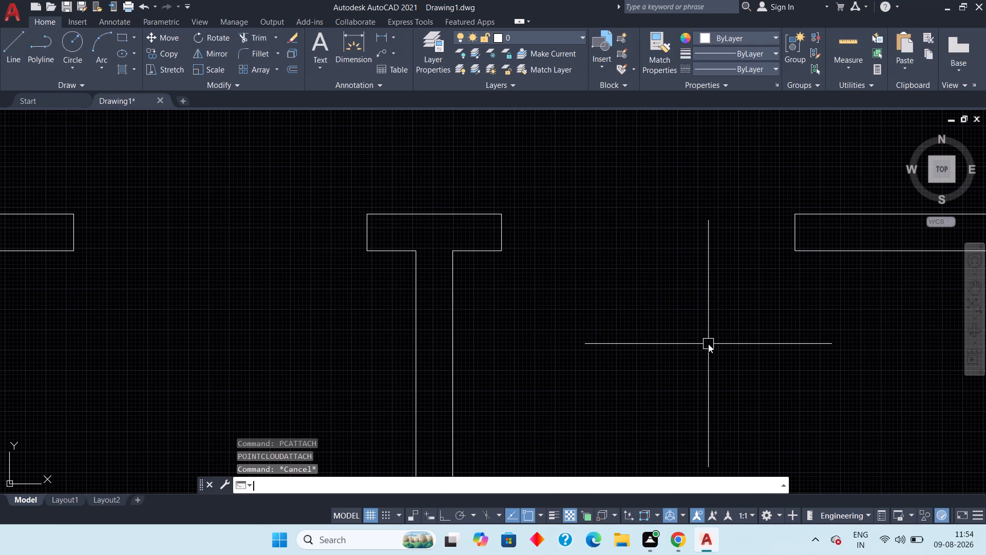
key("t")
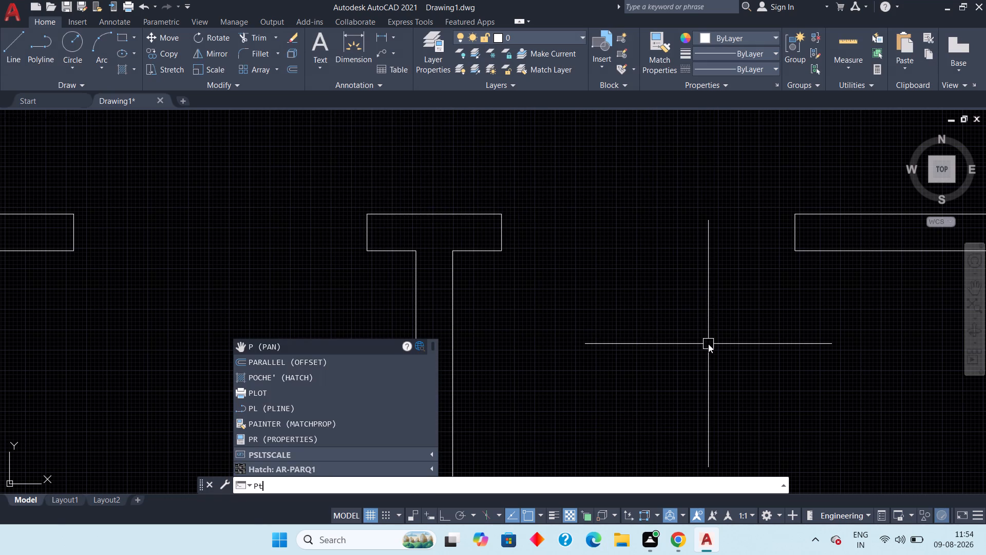
key("Return")
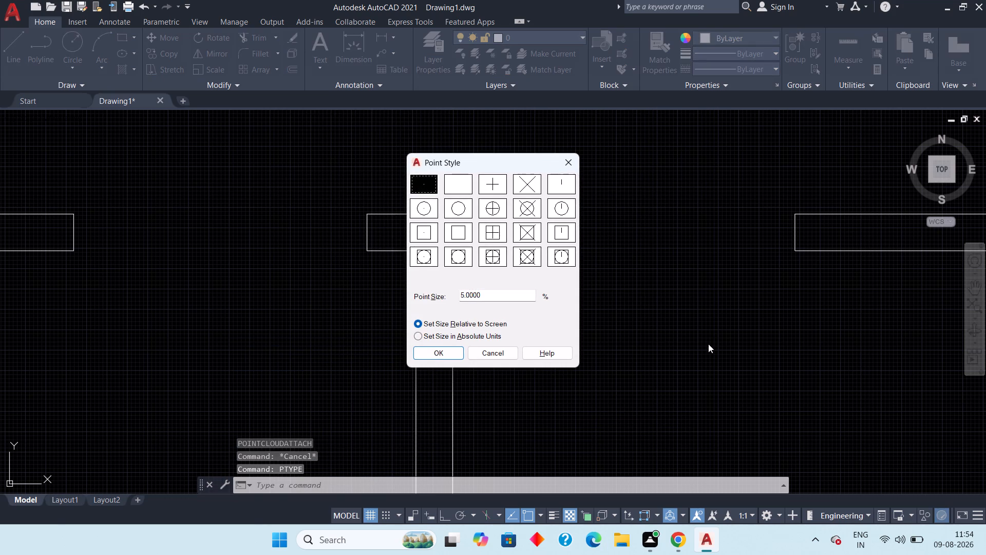
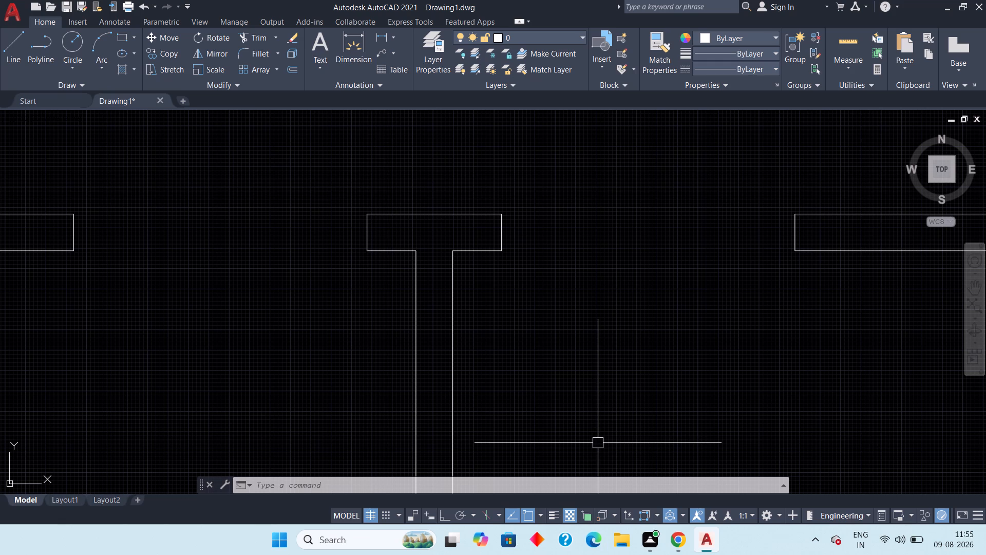
Open the Tool Palettes and look through the Architectural imperial and metric samples for a door block.
type("tp")
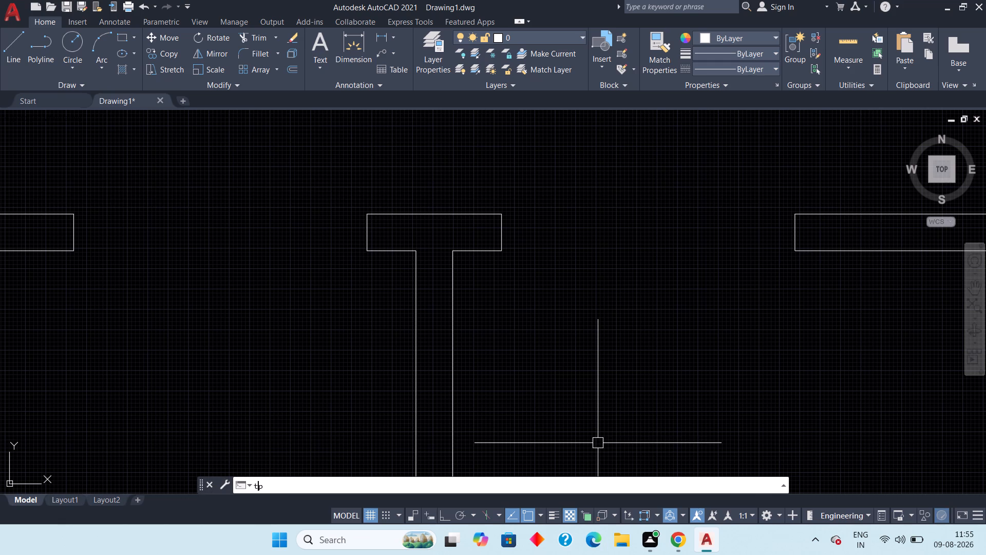
key("space")
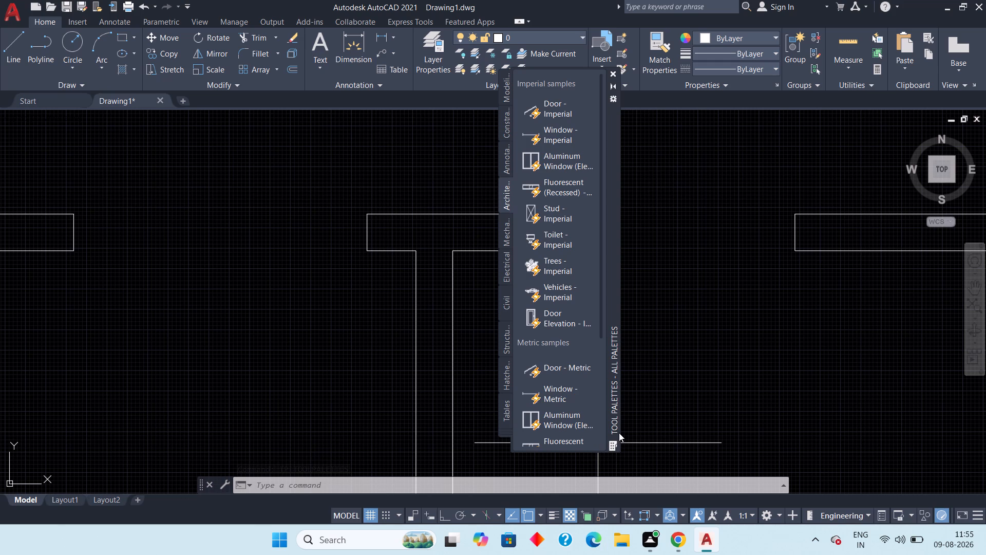
left_click(506, 195)
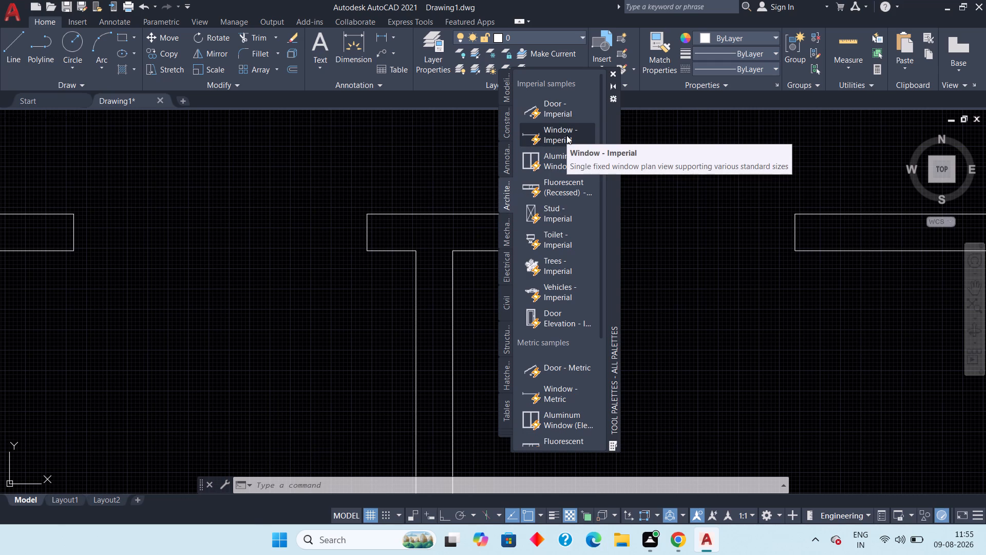
scroll(565, 298, "down", 3)
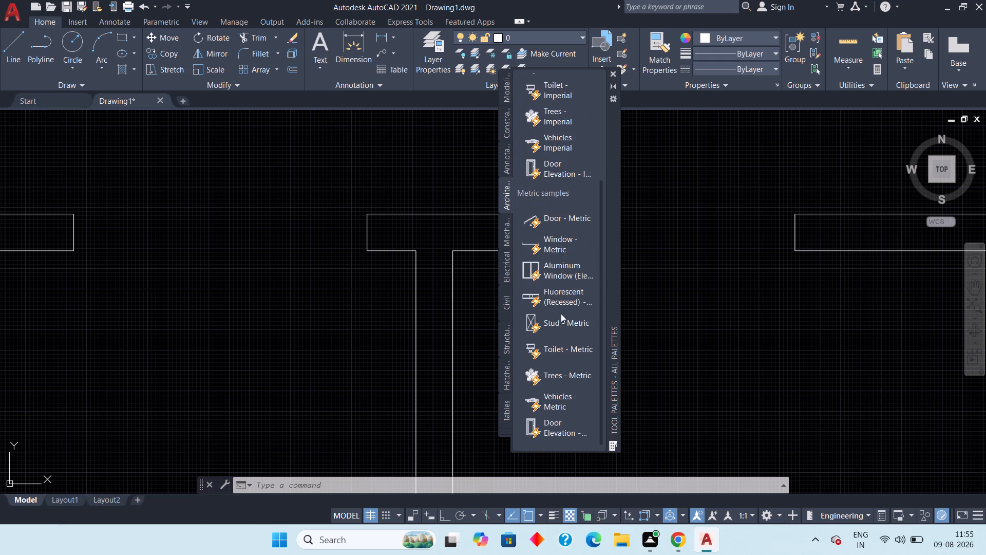
scroll(561, 332, "down", 4)
scroll(563, 332, "up", 9)
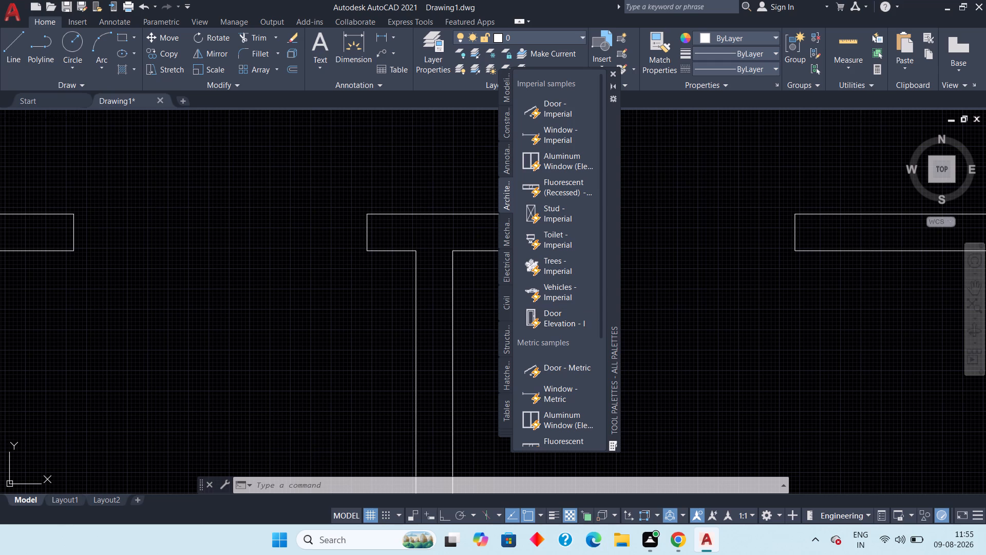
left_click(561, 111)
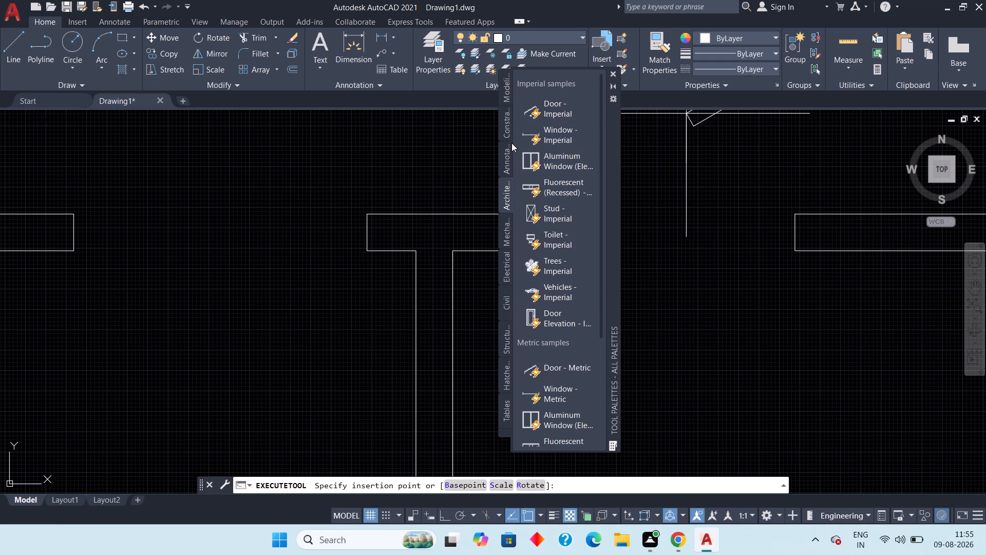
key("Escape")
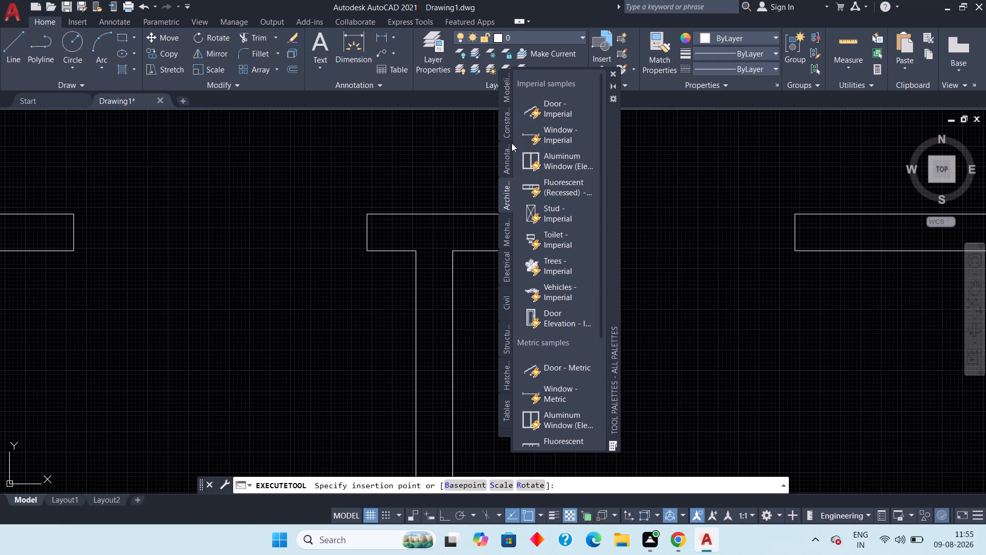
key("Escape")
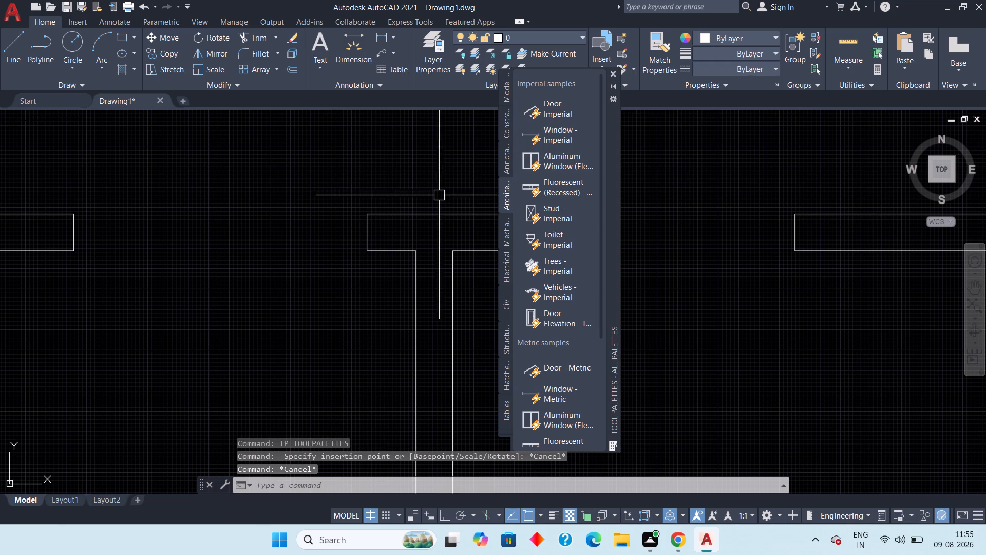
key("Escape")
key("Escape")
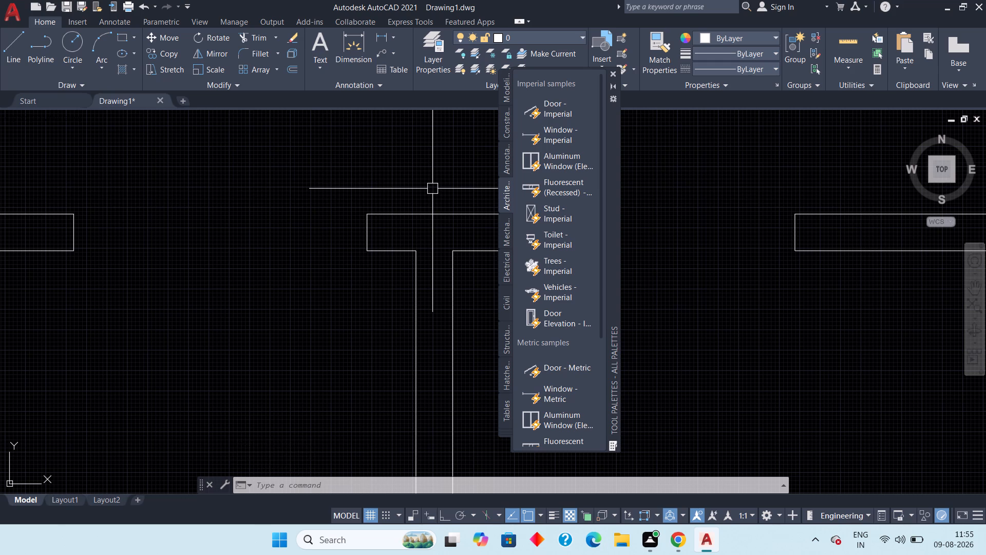
Open DesignCenter and browse the blocks stored in the Civil sample drawing Drainage Summary.dwg.
type("dc")
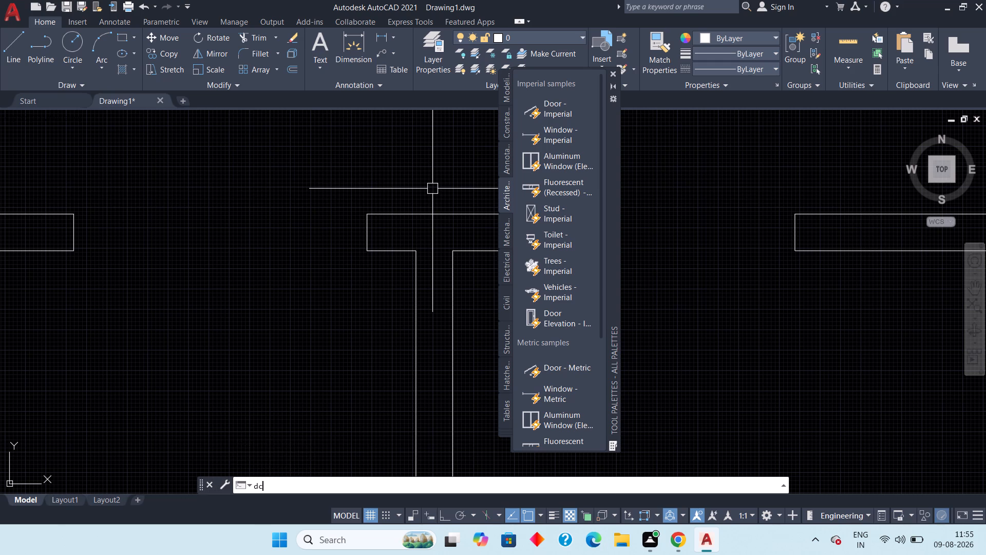
key("space")
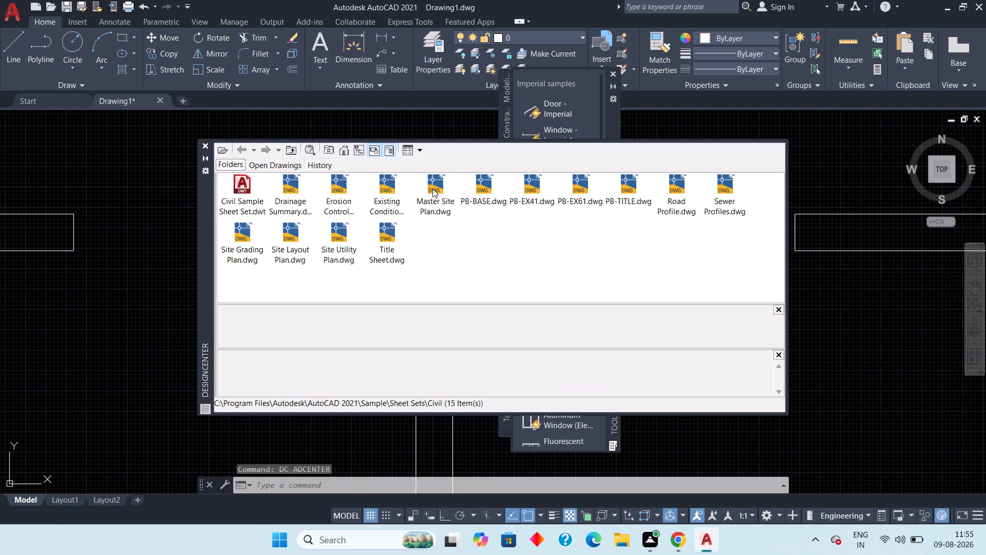
left_click(238, 150)
left_click(239, 150)
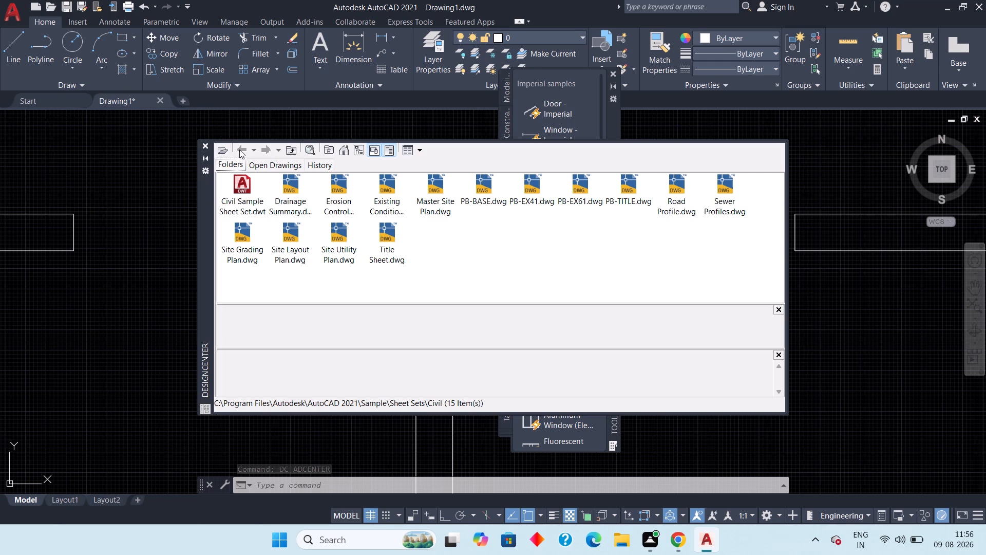
double_click(288, 195)
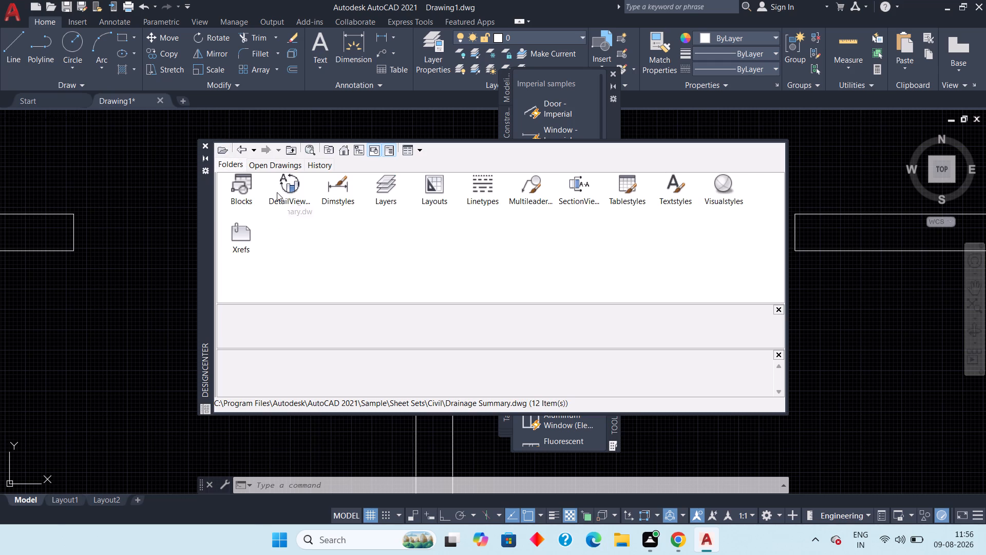
double_click(248, 193)
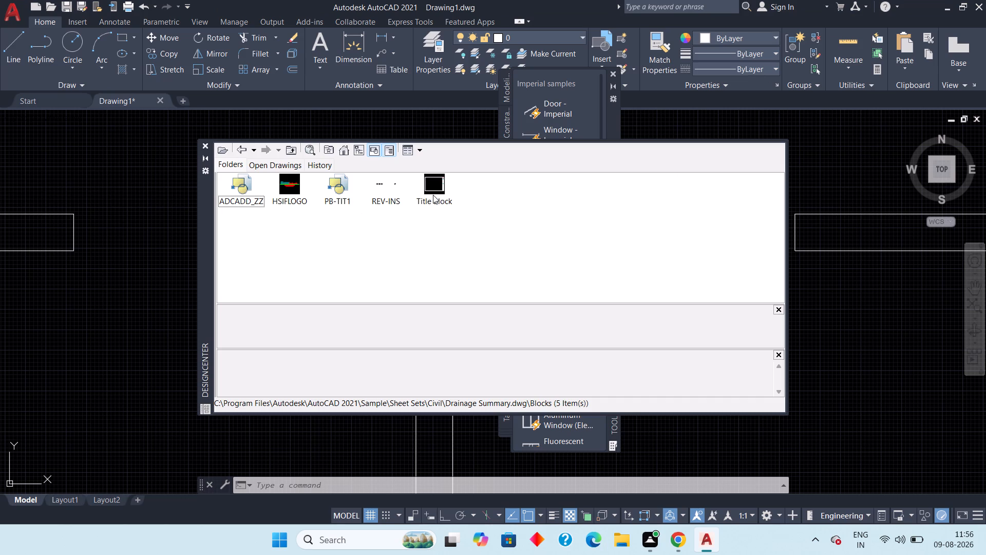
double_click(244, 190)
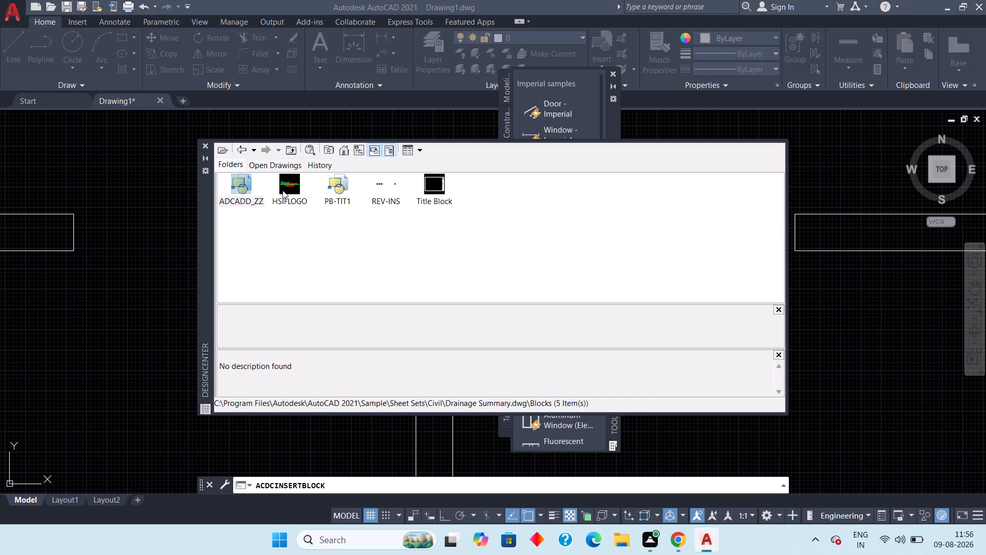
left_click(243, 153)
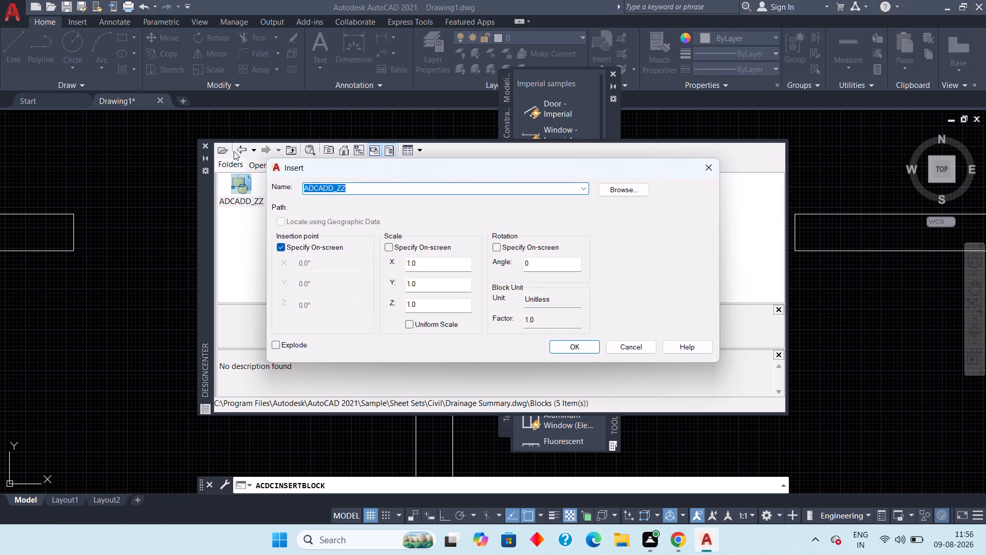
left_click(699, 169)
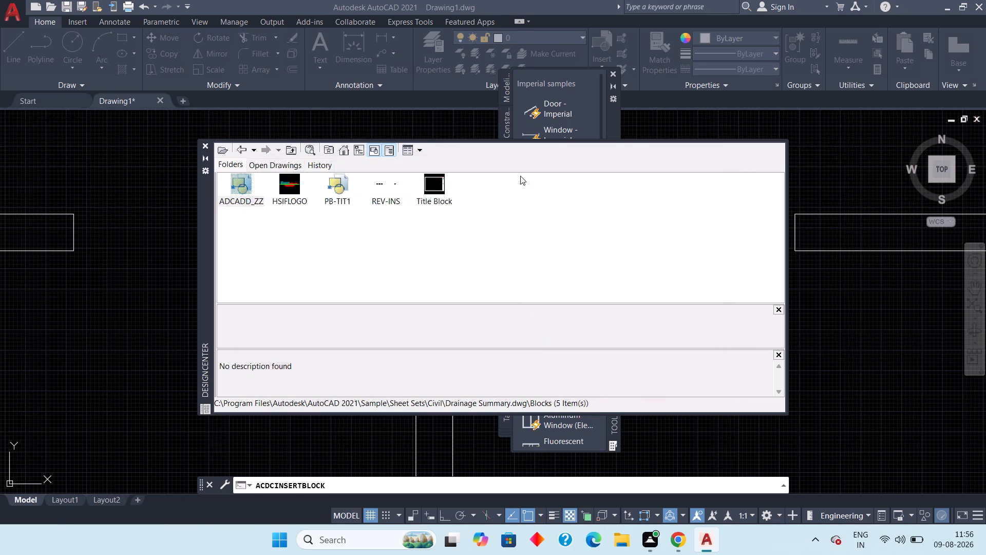
Look through the Blocks content of Drainage Summary.dwg again and return to the Civil sample folder's drawing list.
left_click(240, 153)
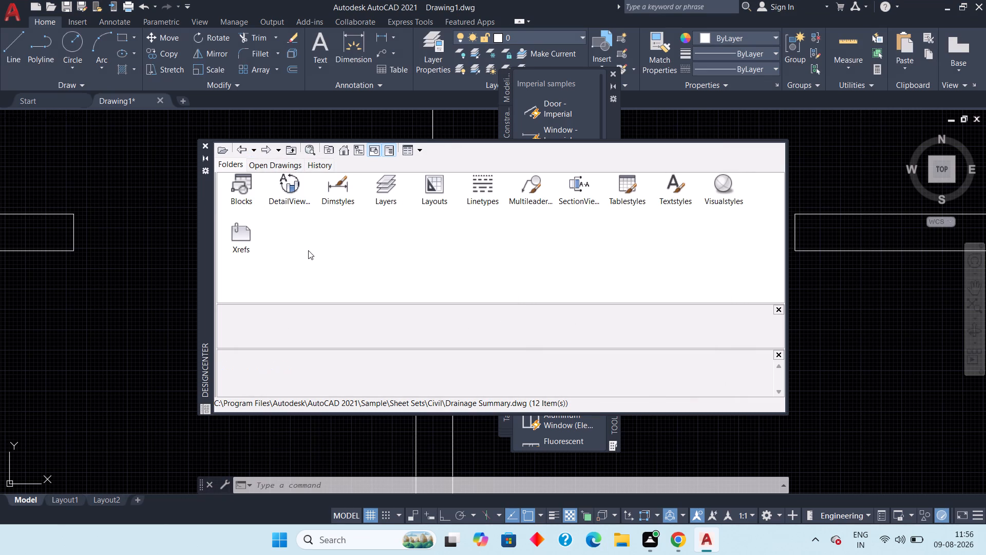
double_click(252, 196)
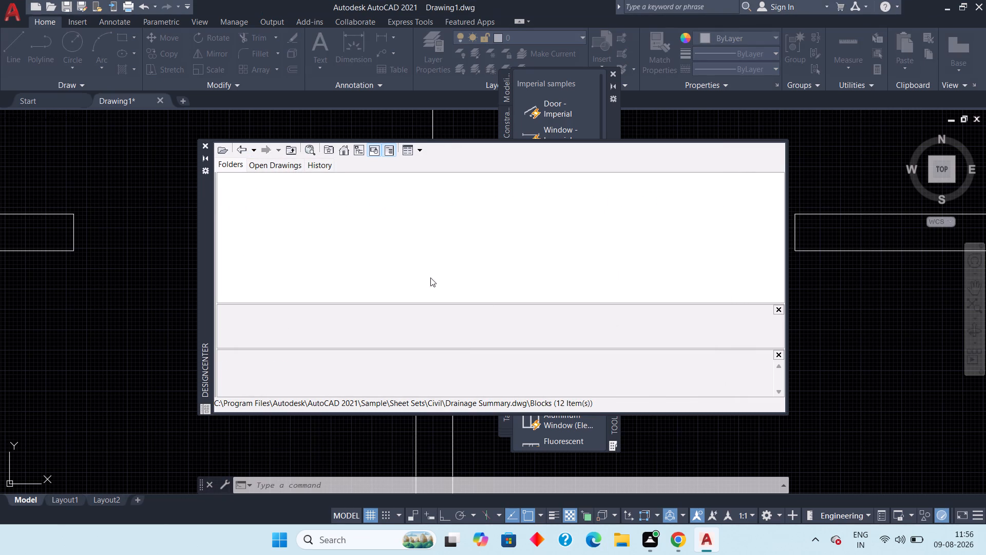
scroll(304, 204, "up", 2)
scroll(304, 208, "down", 1)
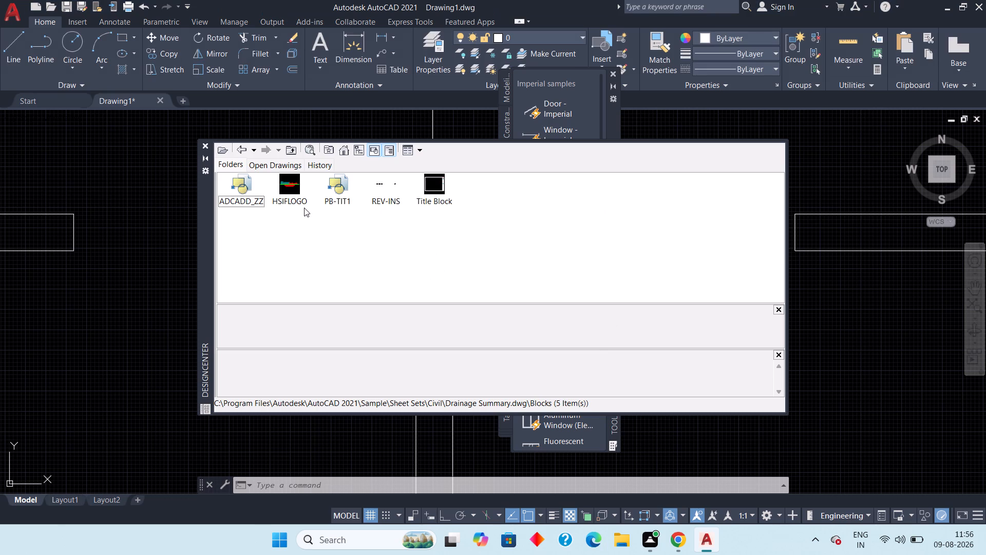
scroll(304, 208, "down", 1)
left_click(241, 149)
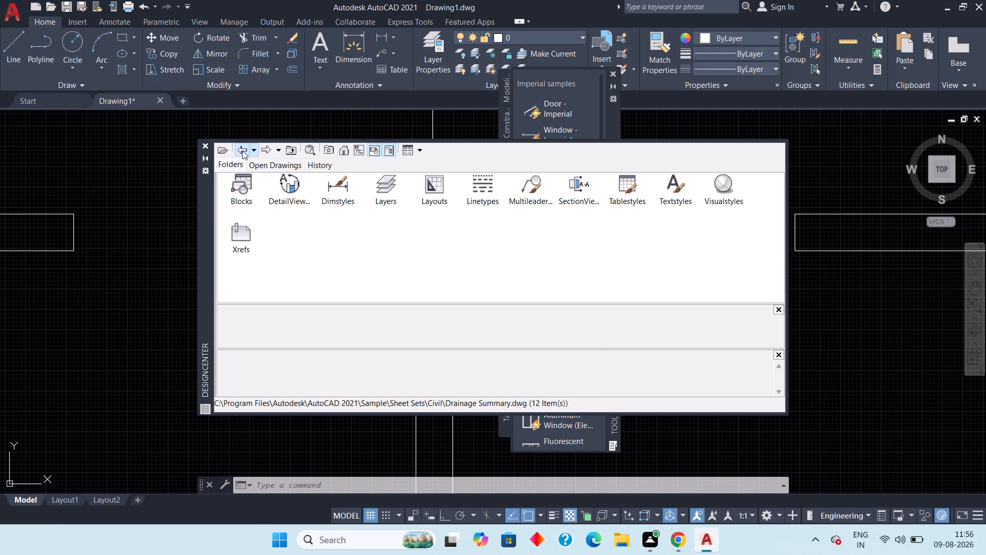
left_click(242, 151)
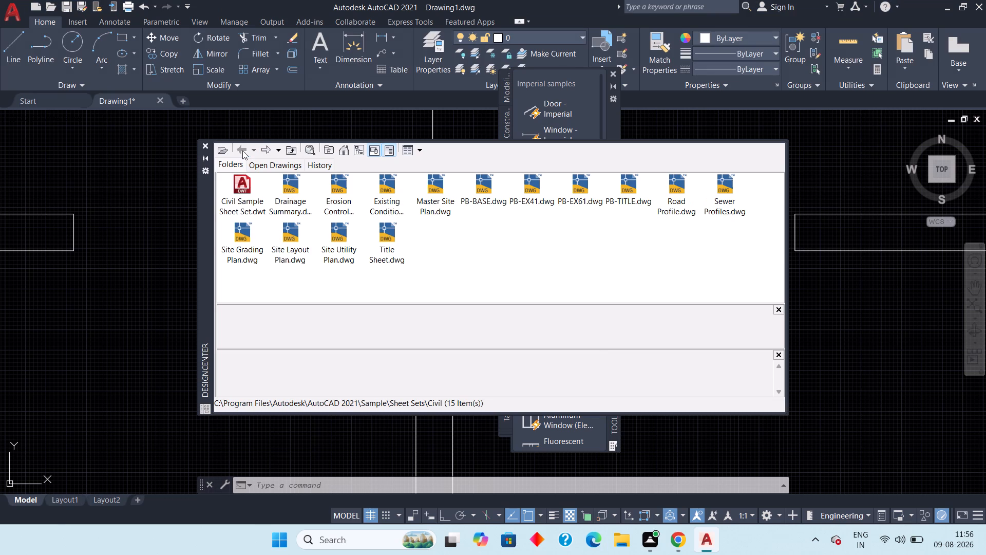
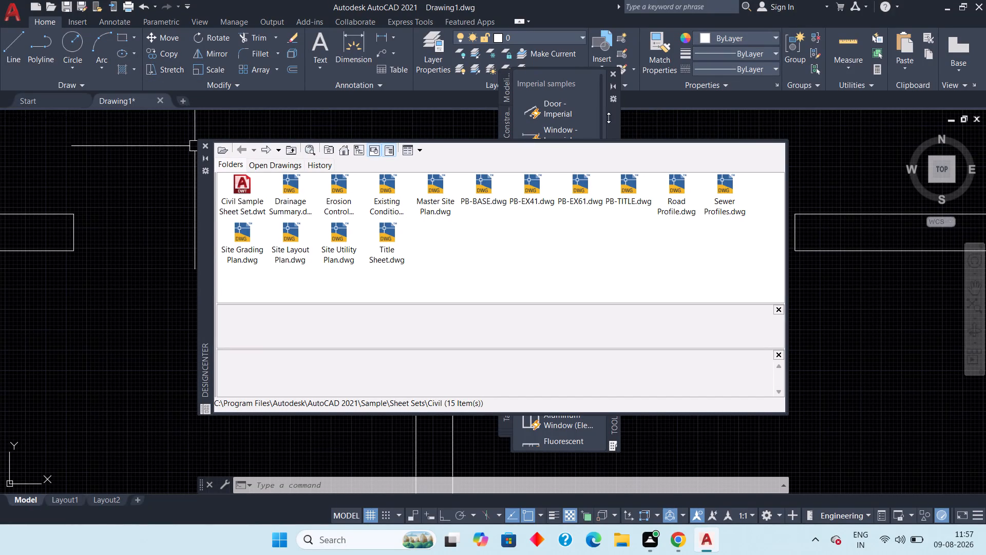
Close DesignCenter and the Tool Palettes to return to the floor plan.
left_click(205, 142)
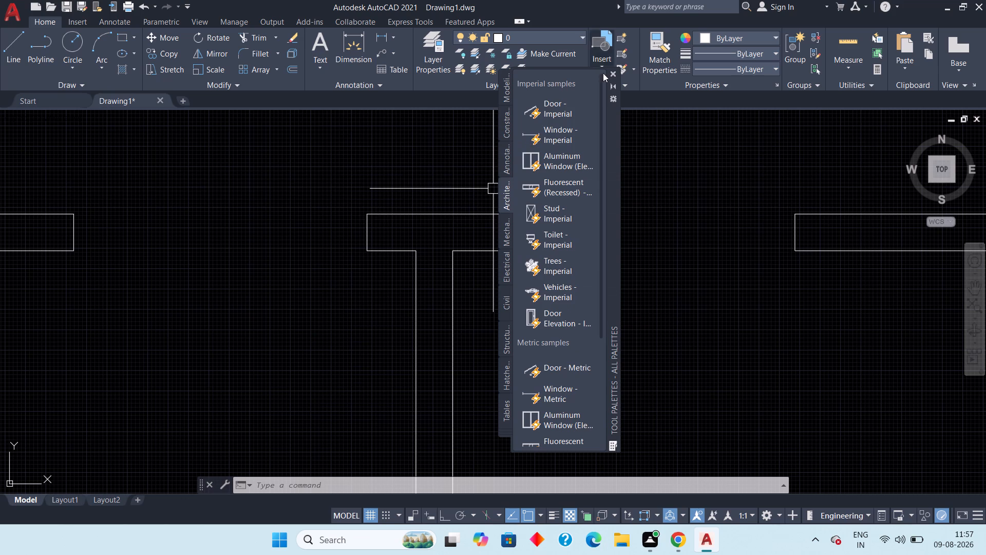
left_click(612, 73)
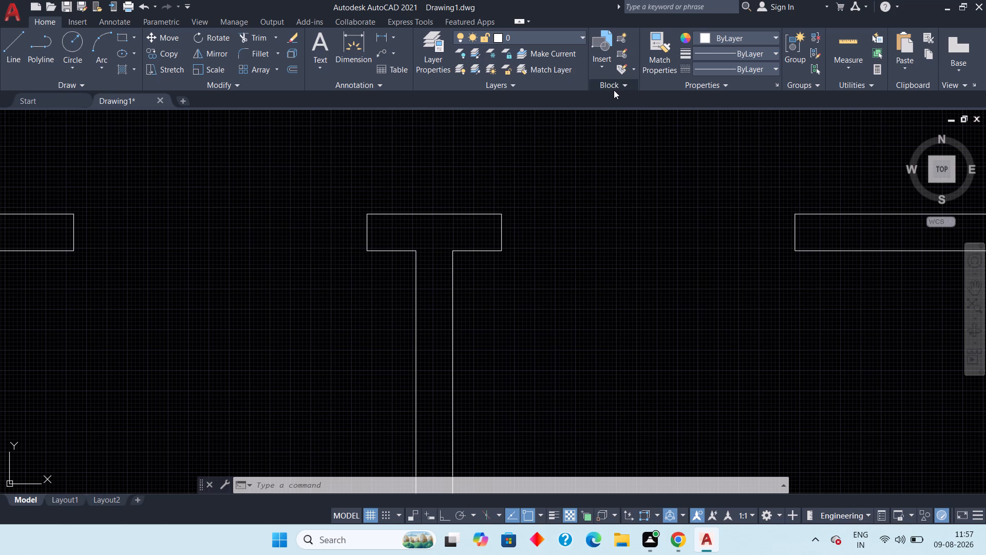
key("Escape")
key("Escape")
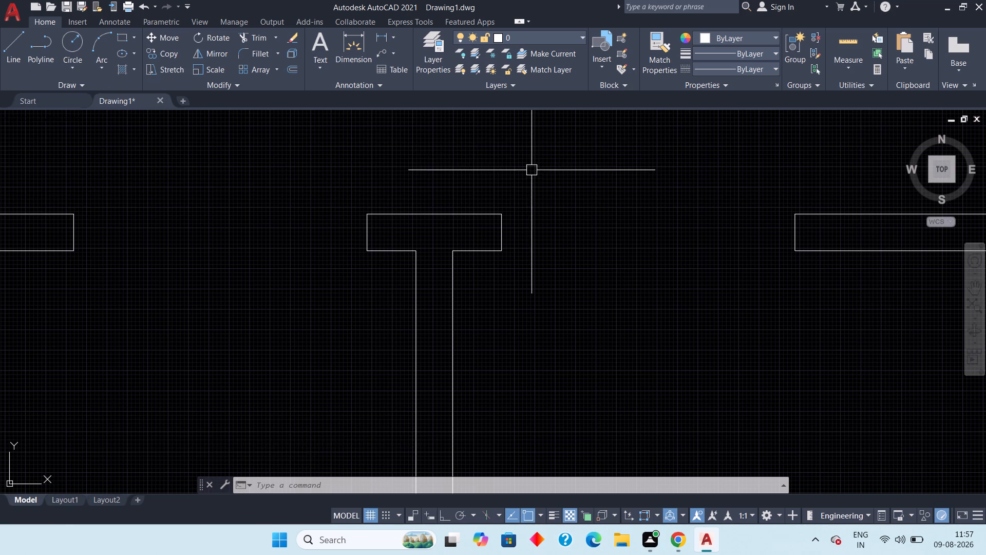
Insert the Door - Imperial block just above the doorway in the small left-hand rooms' upper wall, in line with its left jamb.
scroll(616, 237, "down", 4)
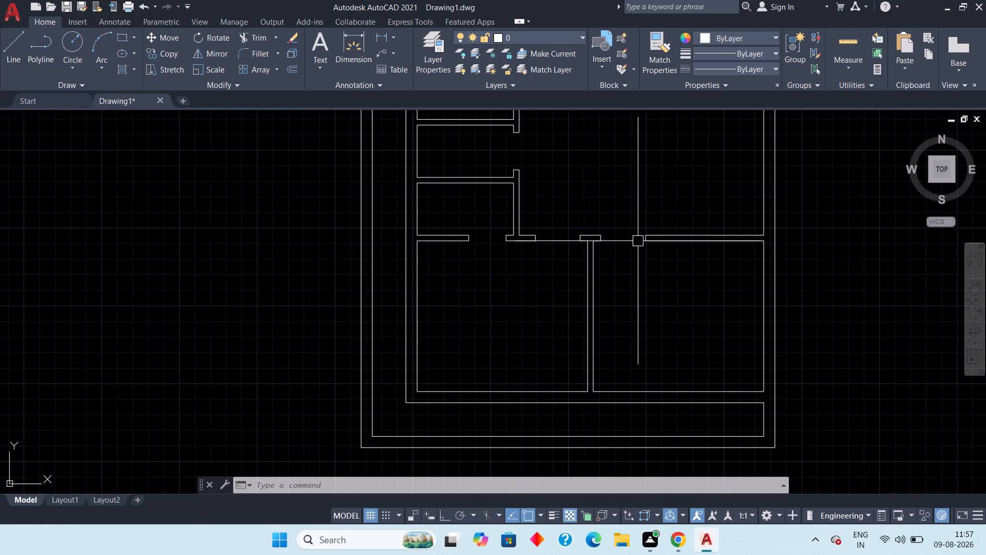
scroll(613, 241, "up", 4)
middle_click_drag(620, 240, 534, 255)
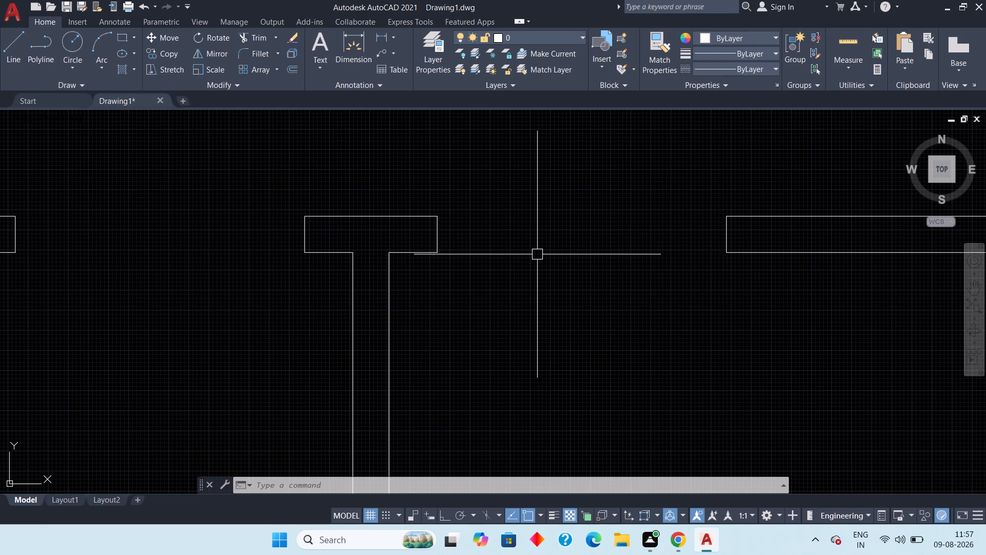
type("tp")
key("space")
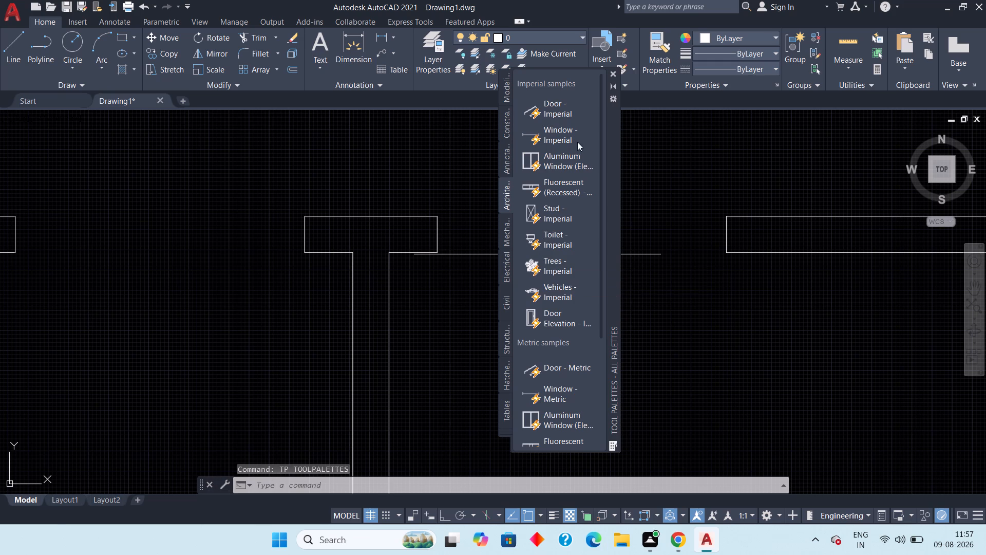
left_click(566, 118)
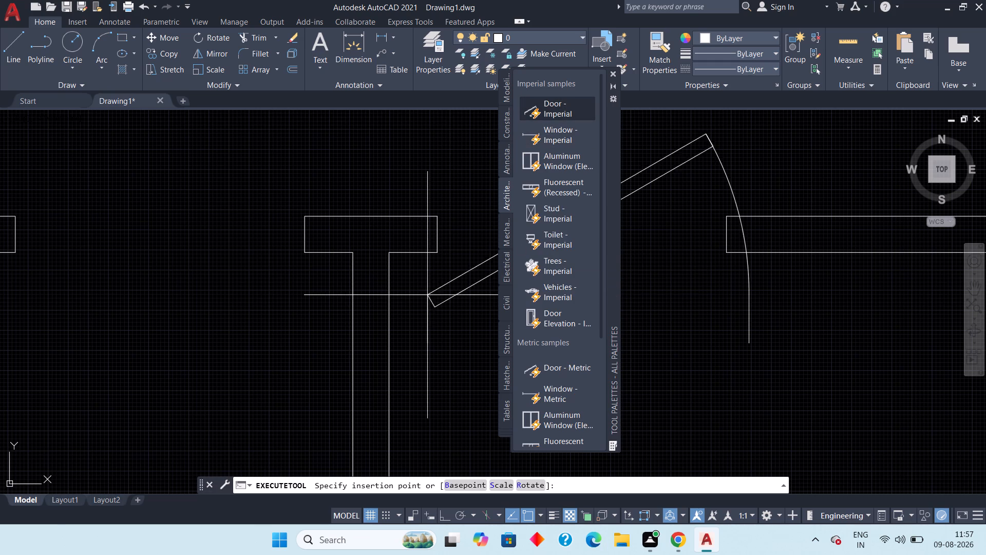
scroll(179, 330, "down", 2)
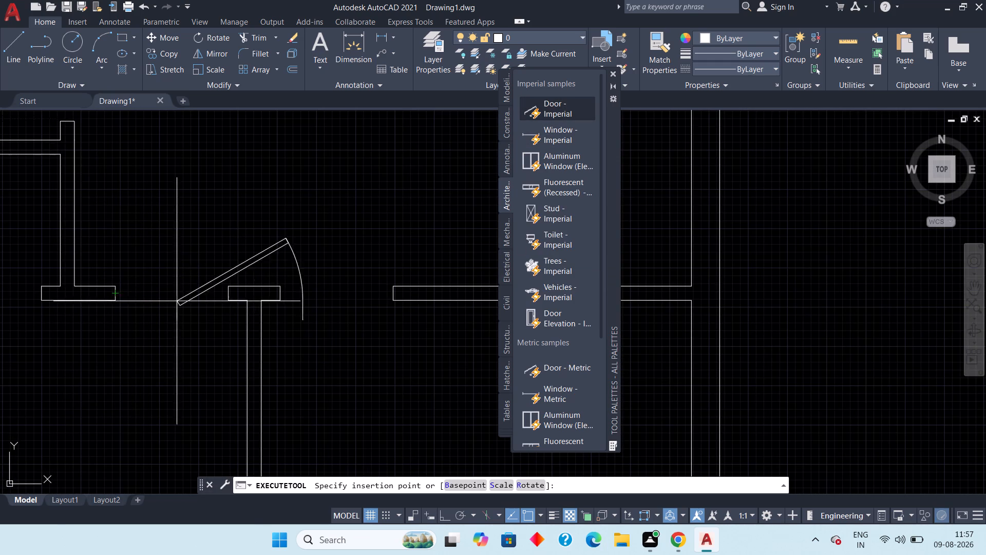
middle_click_drag(174, 302, 403, 478)
scroll(222, 331, "down", 2)
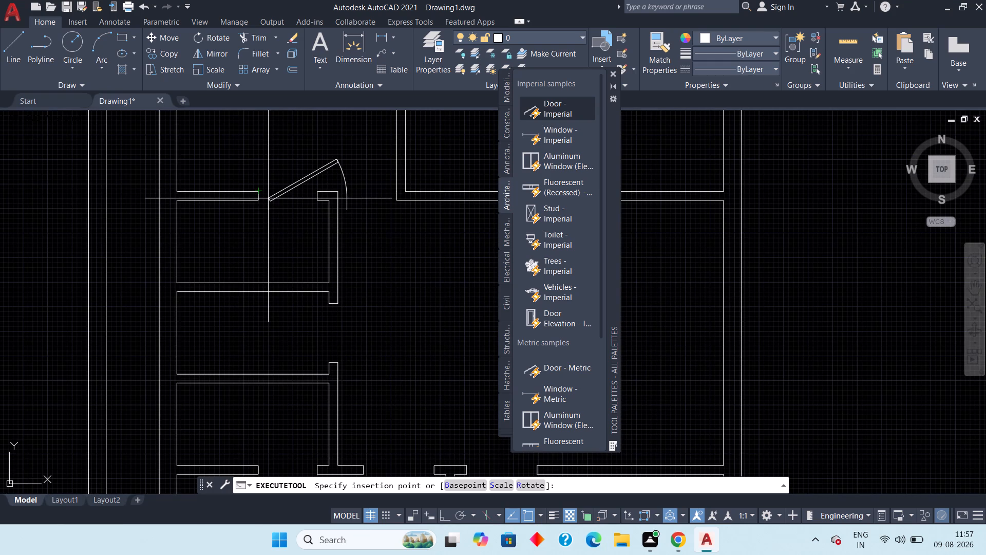
scroll(268, 192, "up", 2)
middle_click_drag(285, 212, 296, 314)
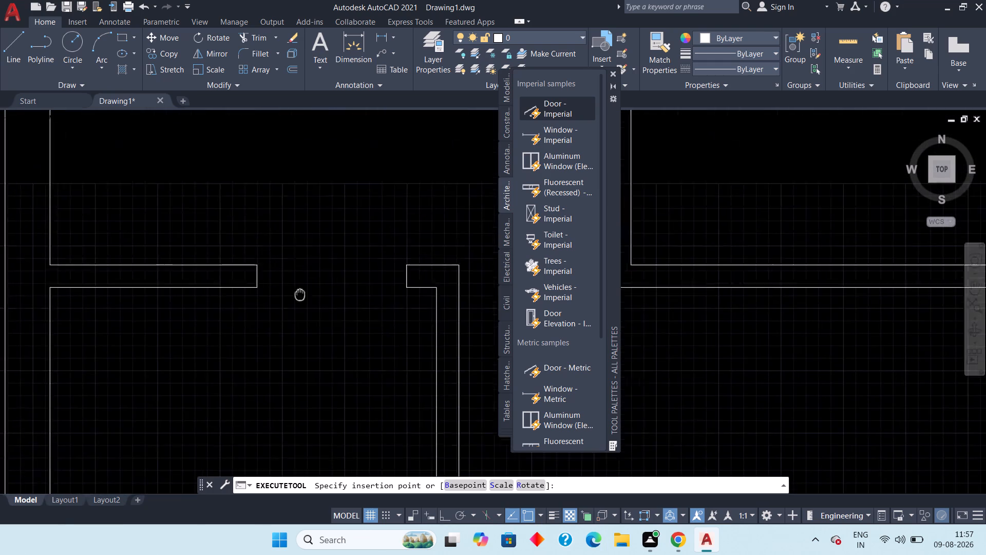
middle_click_drag(296, 314, 268, 374)
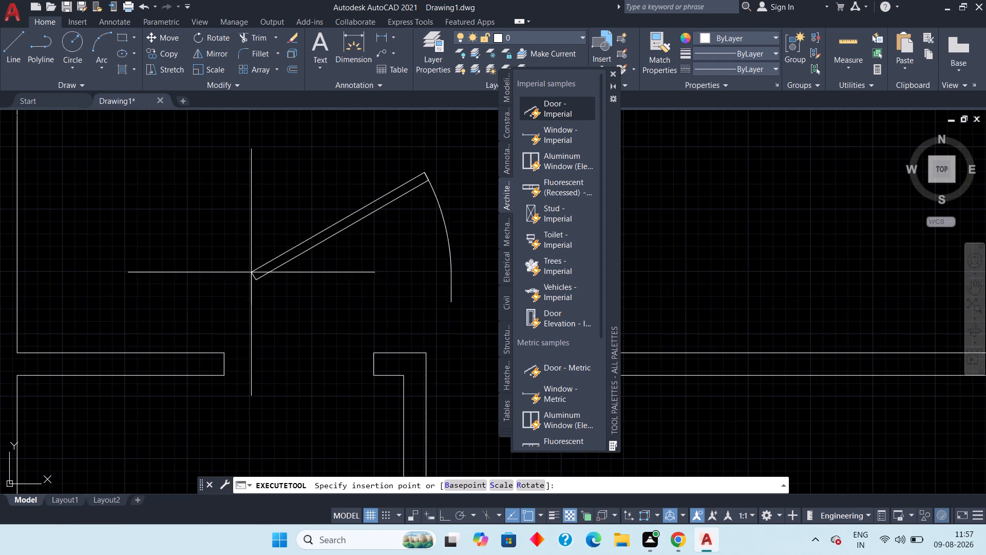
left_click(224, 252)
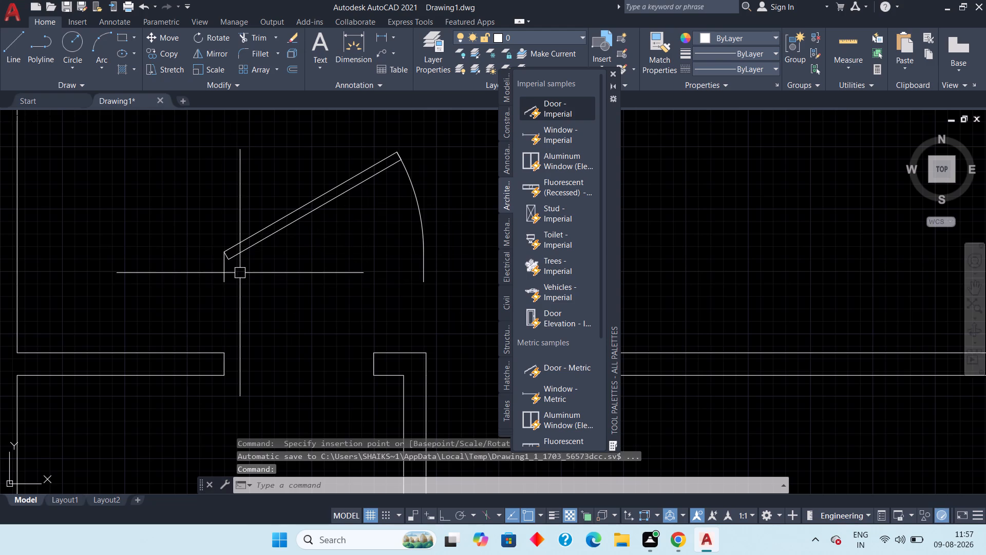
Flip the inserted door block so that it hinges on the right jamb side and swings upward.
scroll(278, 322, "down", 1)
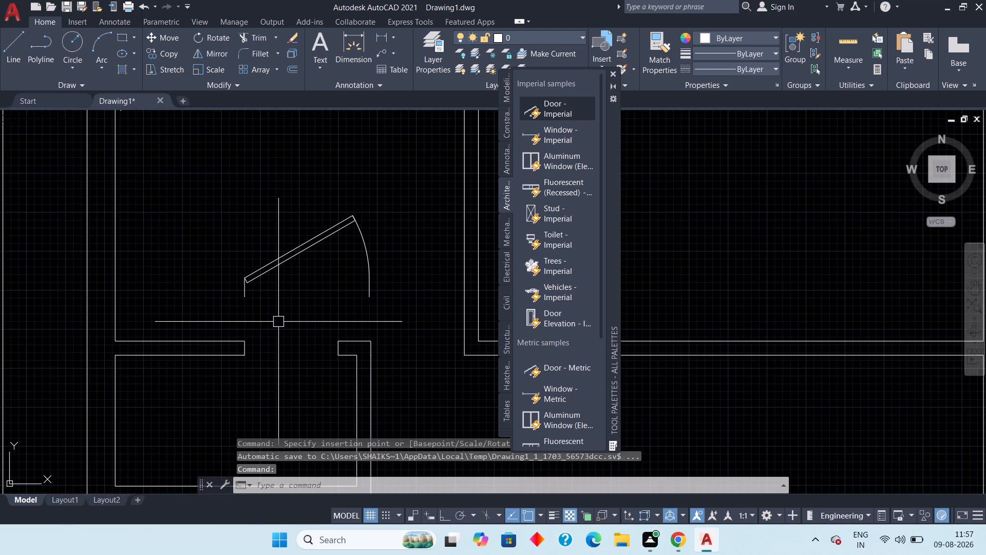
left_click(248, 296)
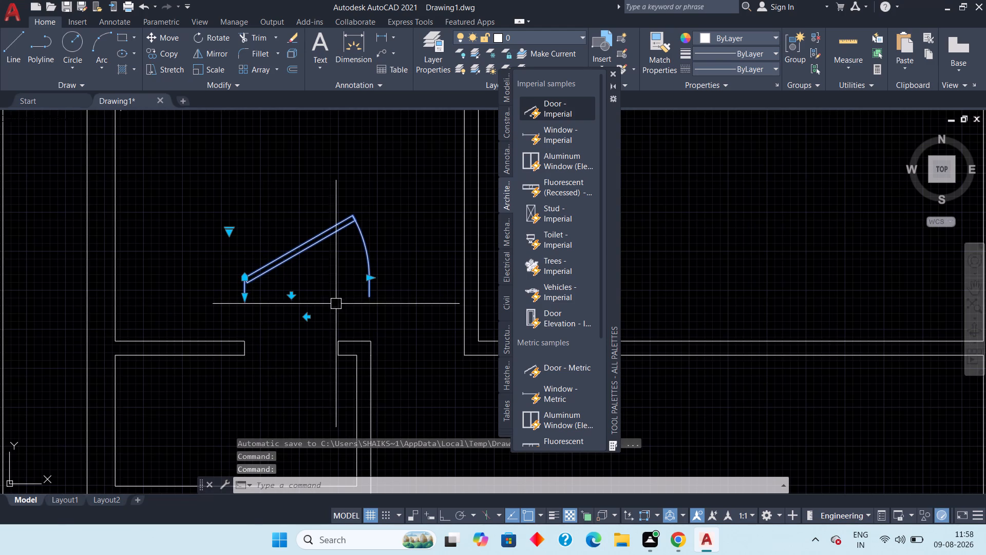
left_click_drag(307, 317, 302, 317)
left_click(325, 295)
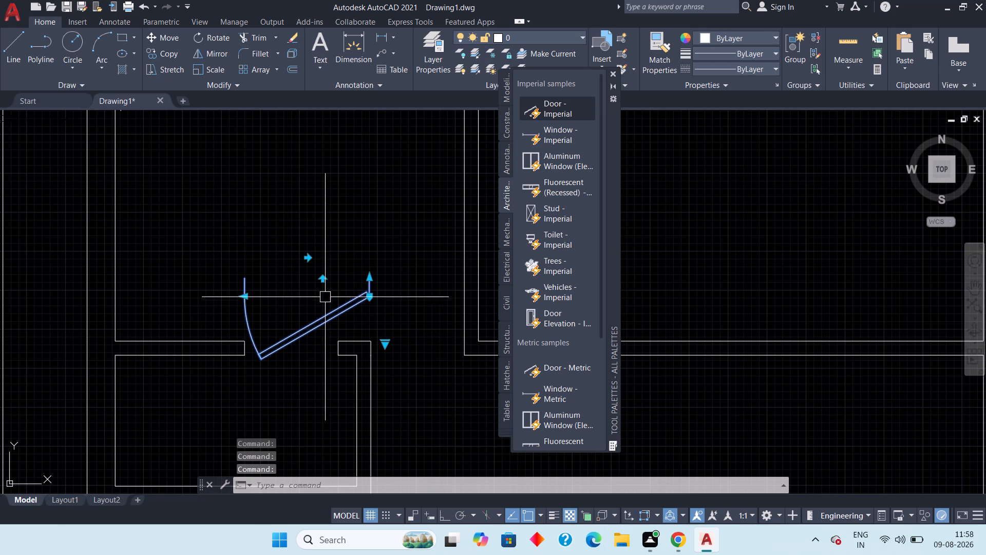
left_click(324, 283)
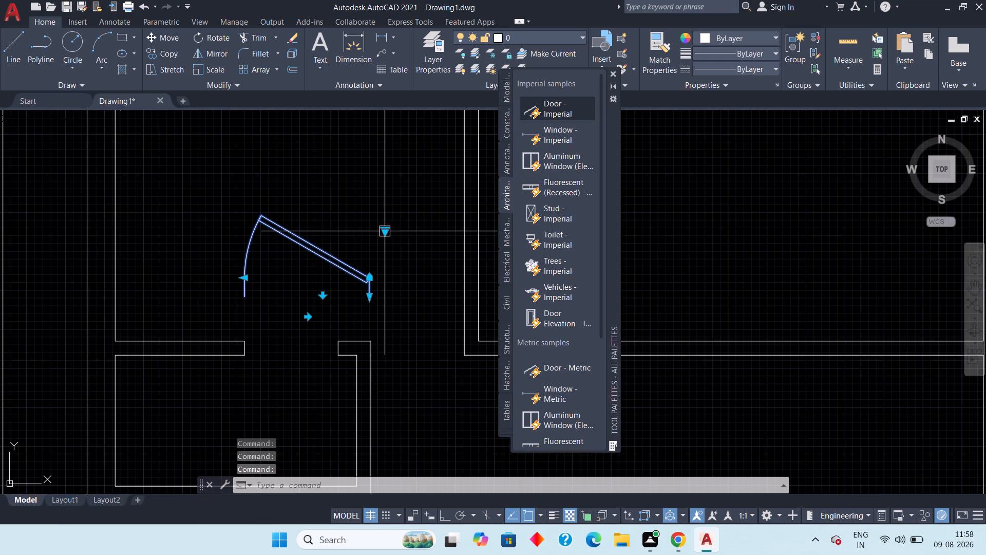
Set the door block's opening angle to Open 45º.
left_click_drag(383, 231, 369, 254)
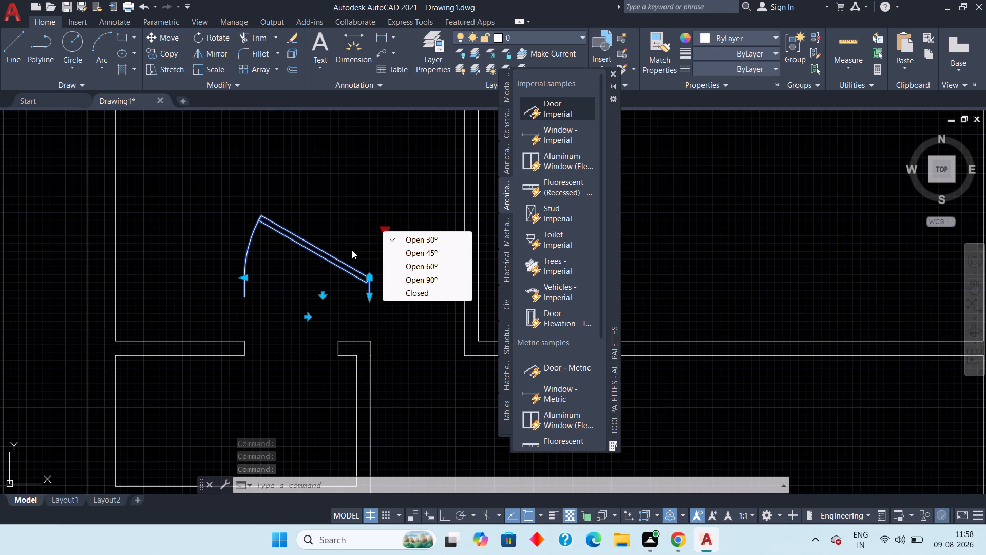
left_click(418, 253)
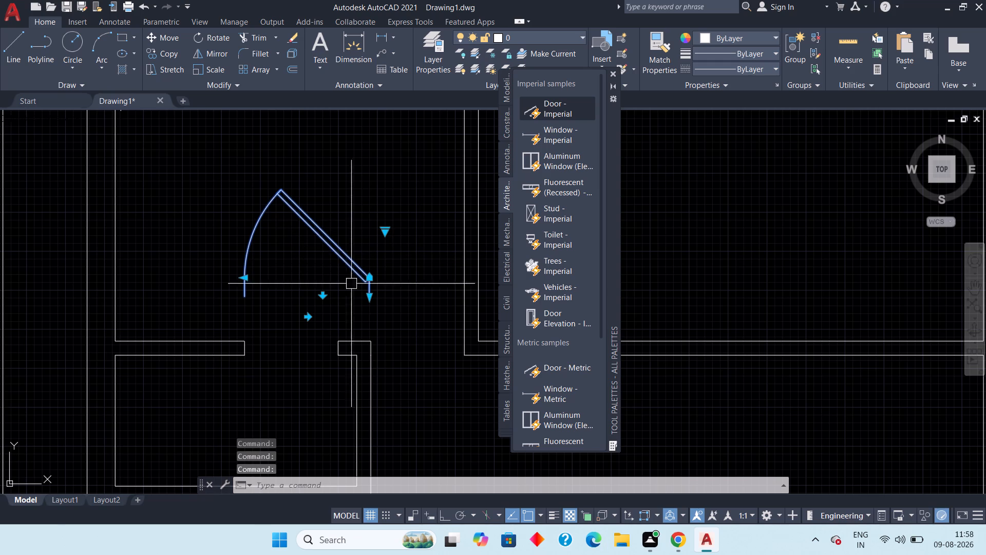
Shorten the door block's width in two successive reductions, keeping its hinge side fixed.
left_click_drag(246, 278, 265, 274)
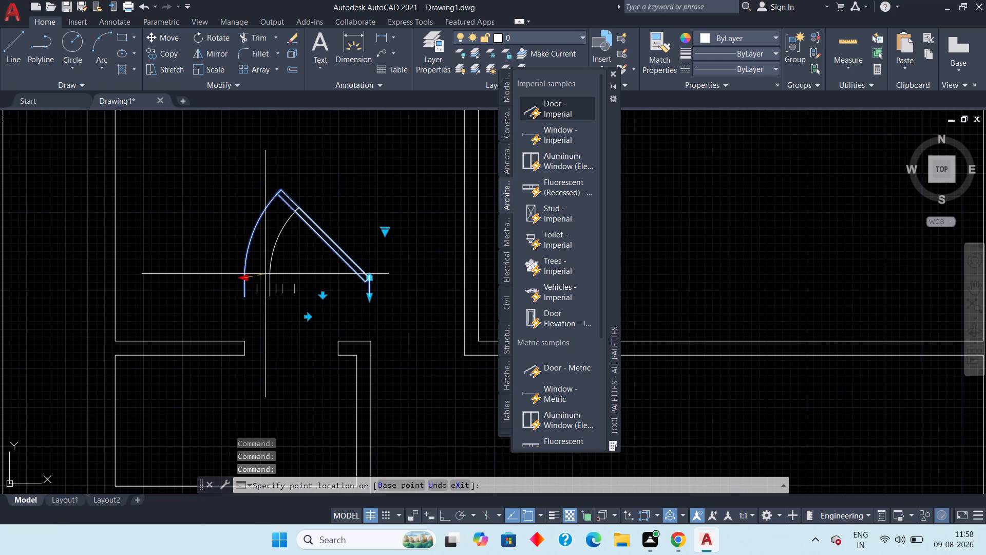
left_click_drag(265, 274, 272, 274)
left_click(274, 283)
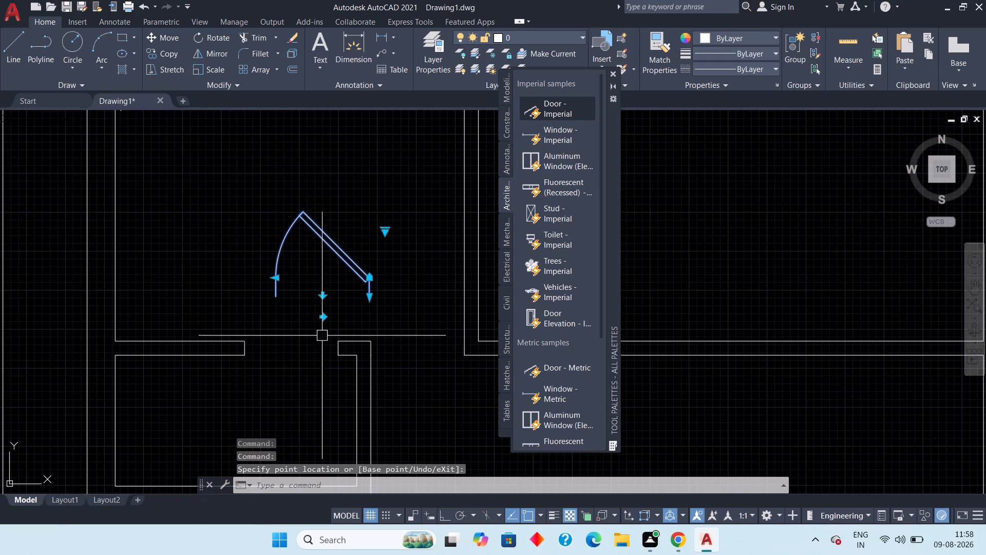
left_click(274, 278)
left_click(304, 279)
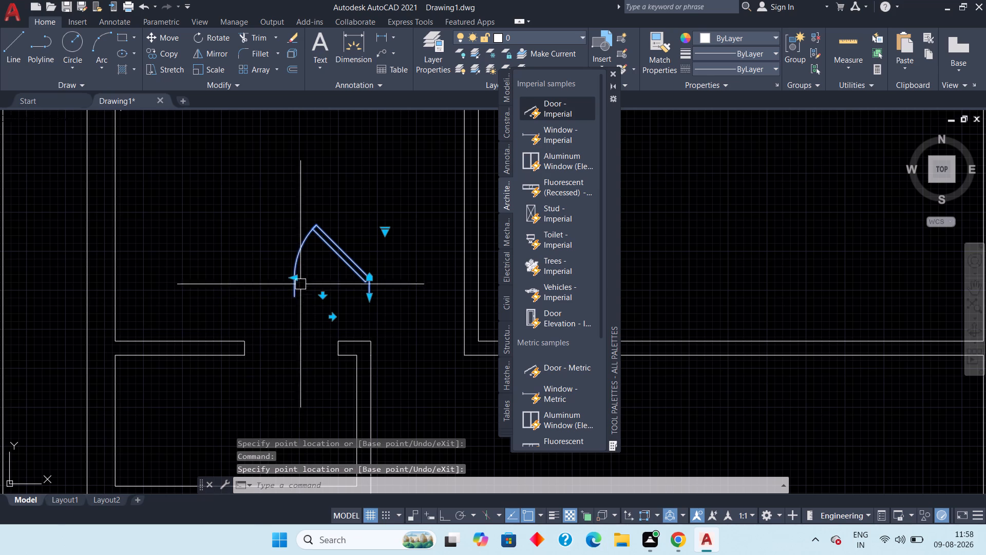
Set the door block's opening angle to Open 90º.
left_click_drag(383, 230, 382, 236)
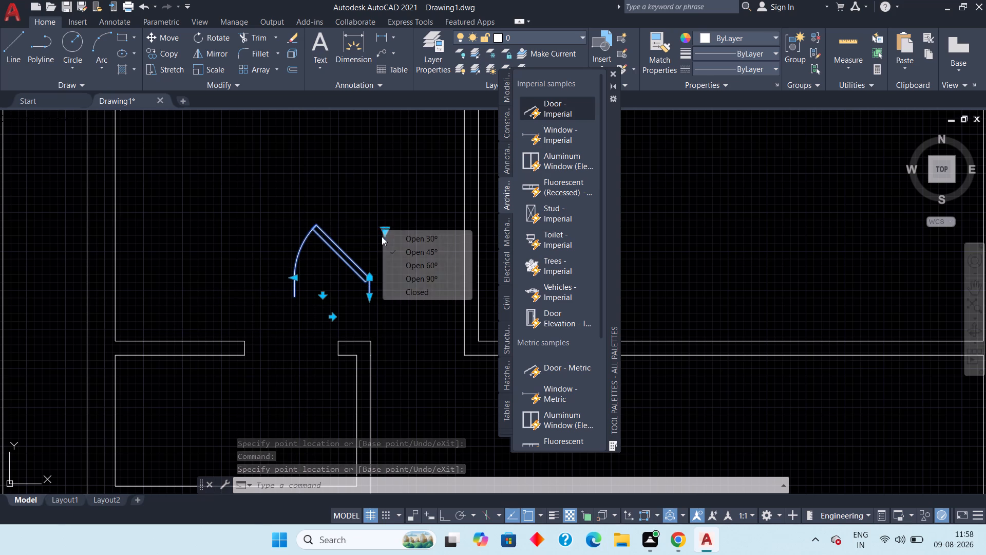
left_click_drag(382, 236, 379, 250)
left_click(417, 276)
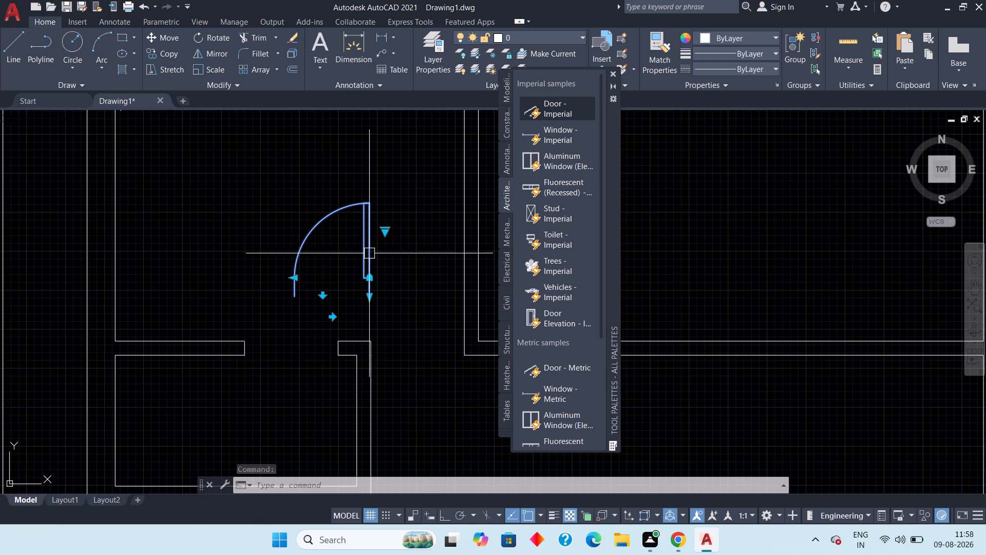
left_click(382, 231)
left_click(328, 256)
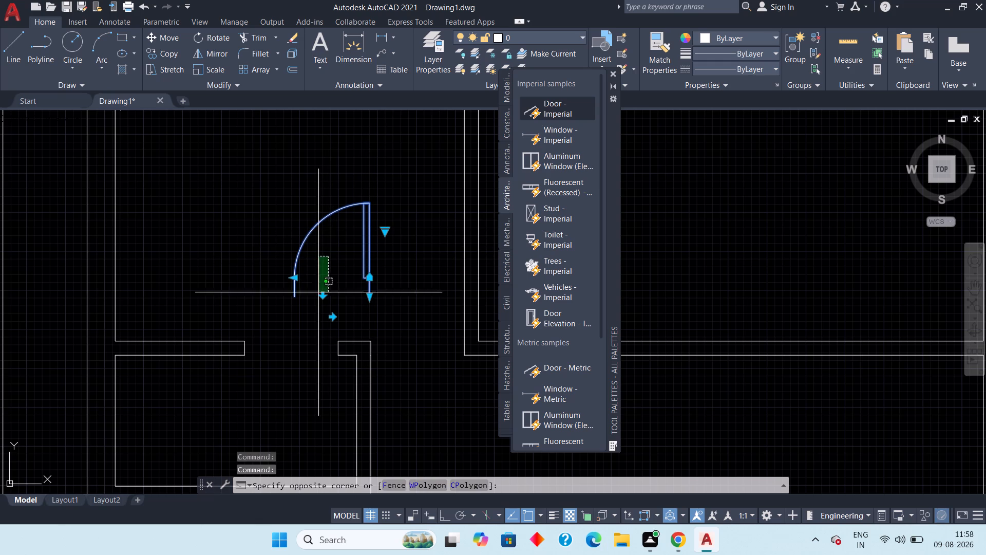
left_click(314, 289)
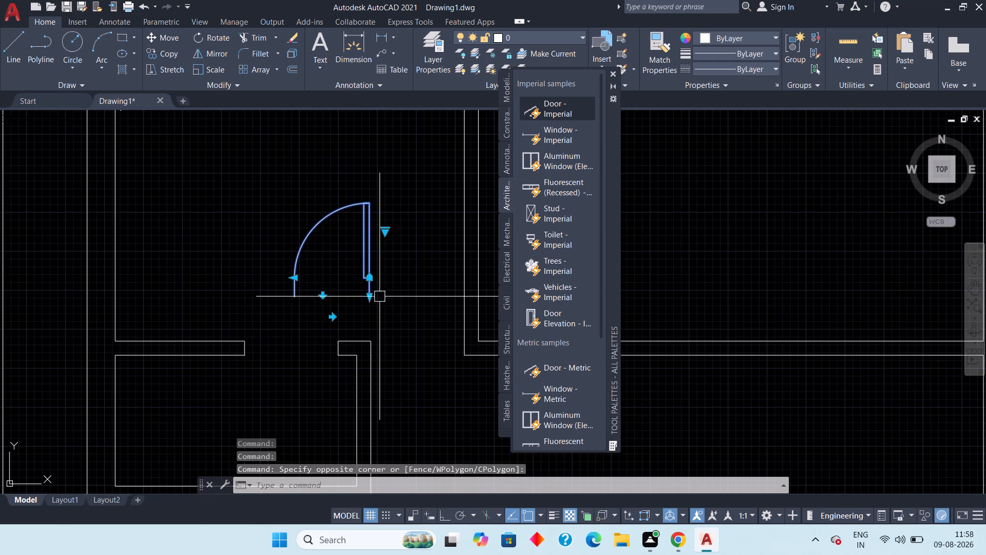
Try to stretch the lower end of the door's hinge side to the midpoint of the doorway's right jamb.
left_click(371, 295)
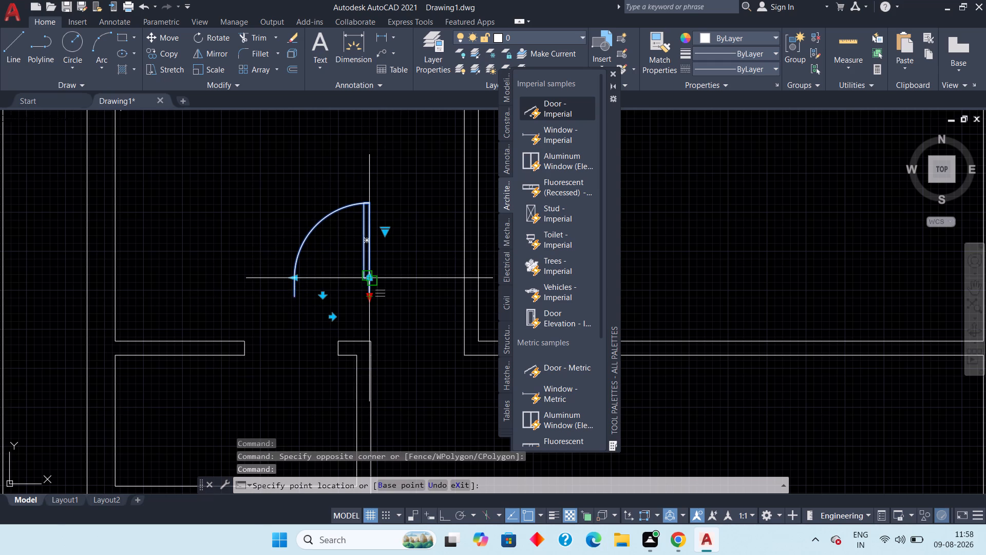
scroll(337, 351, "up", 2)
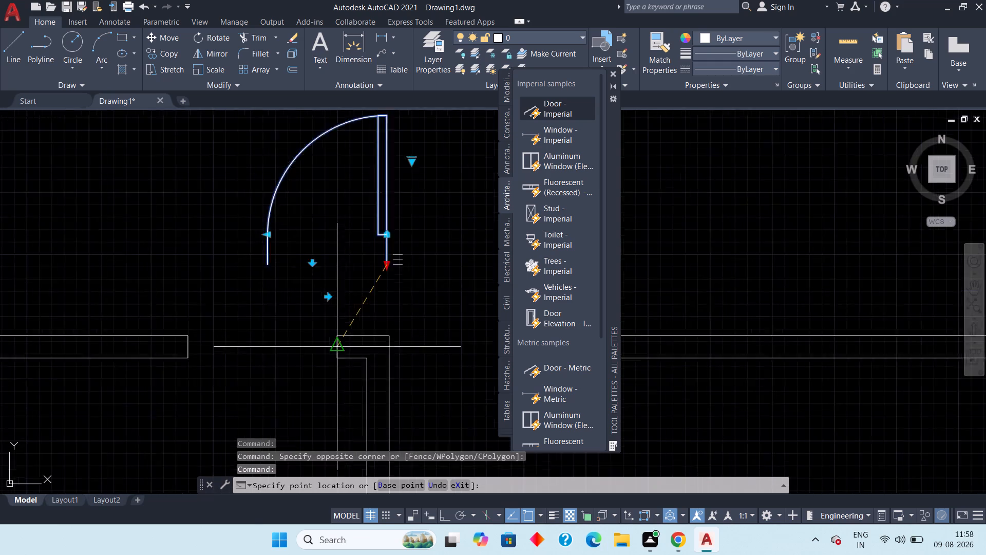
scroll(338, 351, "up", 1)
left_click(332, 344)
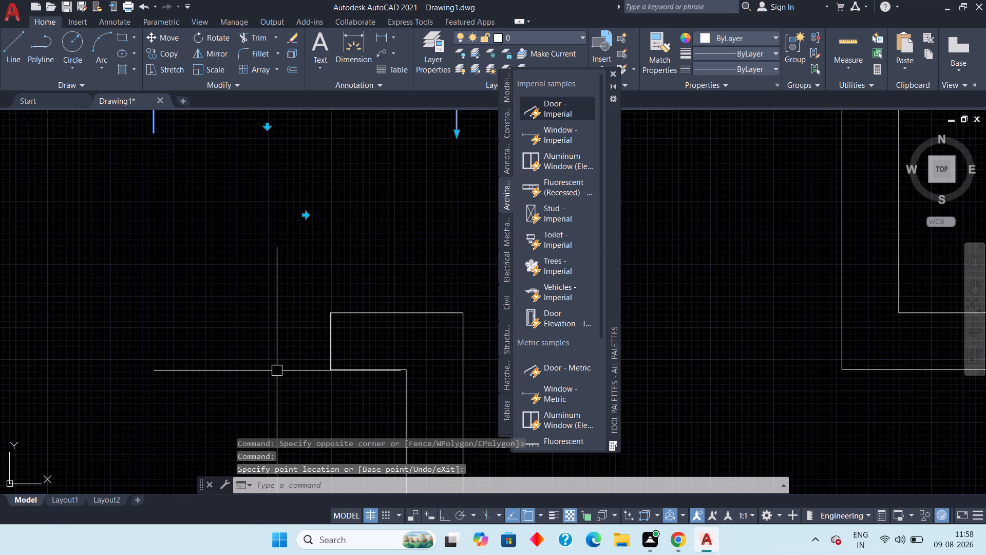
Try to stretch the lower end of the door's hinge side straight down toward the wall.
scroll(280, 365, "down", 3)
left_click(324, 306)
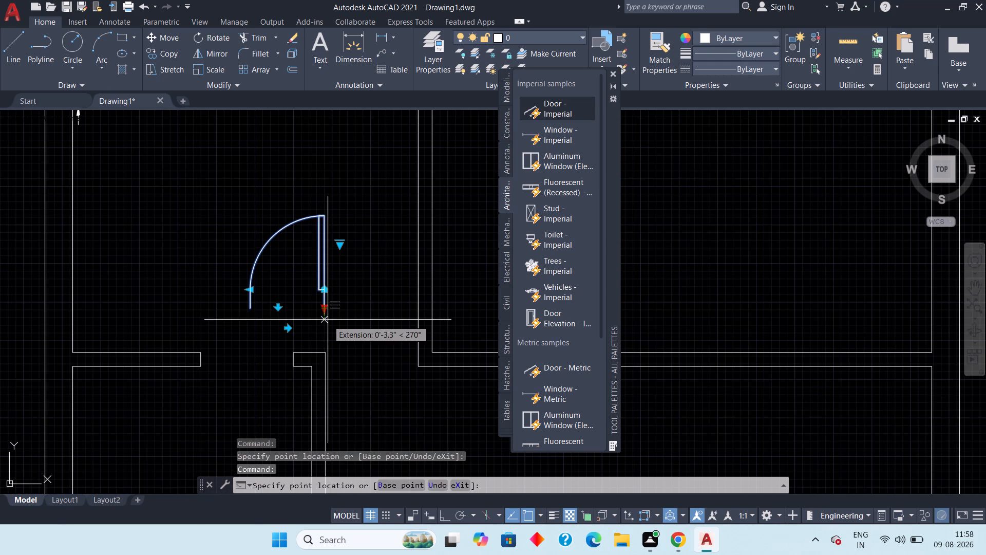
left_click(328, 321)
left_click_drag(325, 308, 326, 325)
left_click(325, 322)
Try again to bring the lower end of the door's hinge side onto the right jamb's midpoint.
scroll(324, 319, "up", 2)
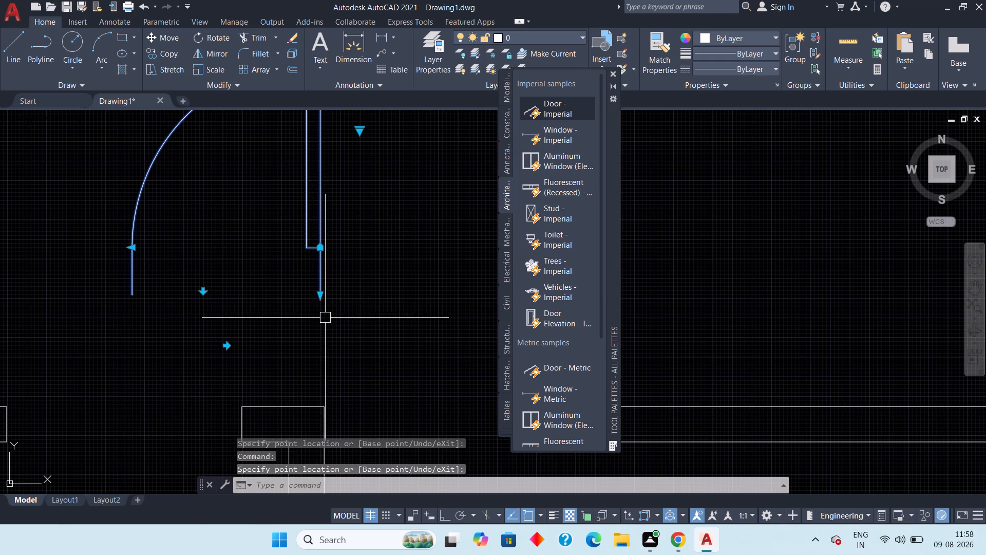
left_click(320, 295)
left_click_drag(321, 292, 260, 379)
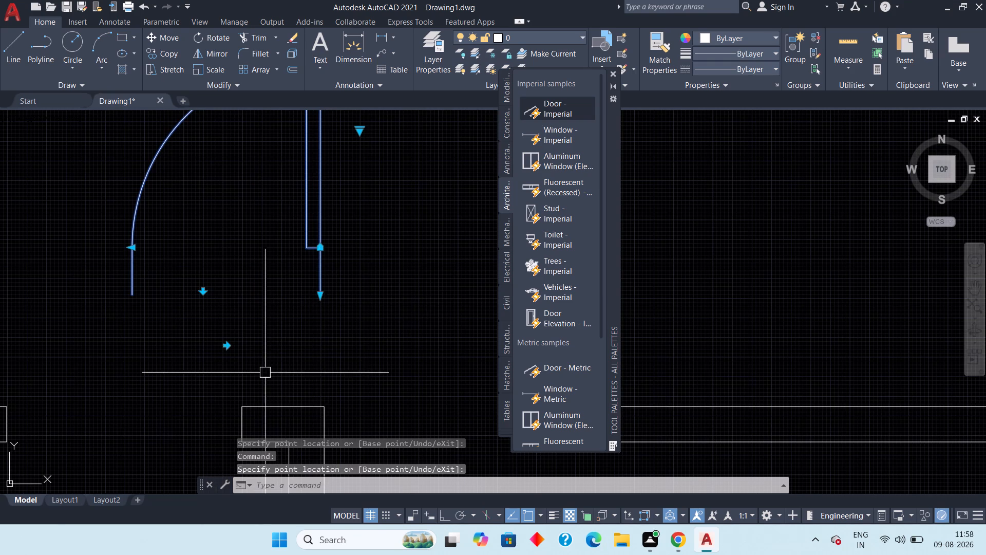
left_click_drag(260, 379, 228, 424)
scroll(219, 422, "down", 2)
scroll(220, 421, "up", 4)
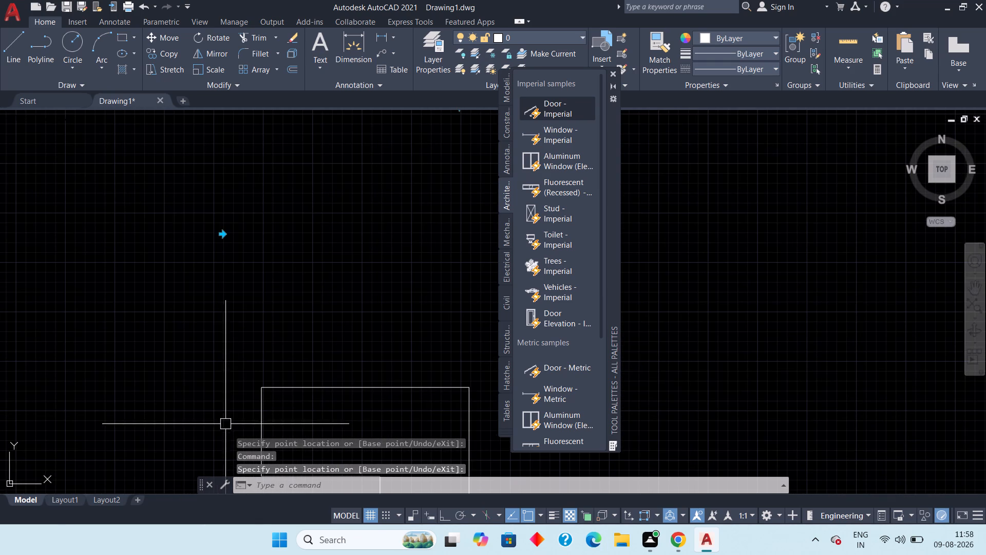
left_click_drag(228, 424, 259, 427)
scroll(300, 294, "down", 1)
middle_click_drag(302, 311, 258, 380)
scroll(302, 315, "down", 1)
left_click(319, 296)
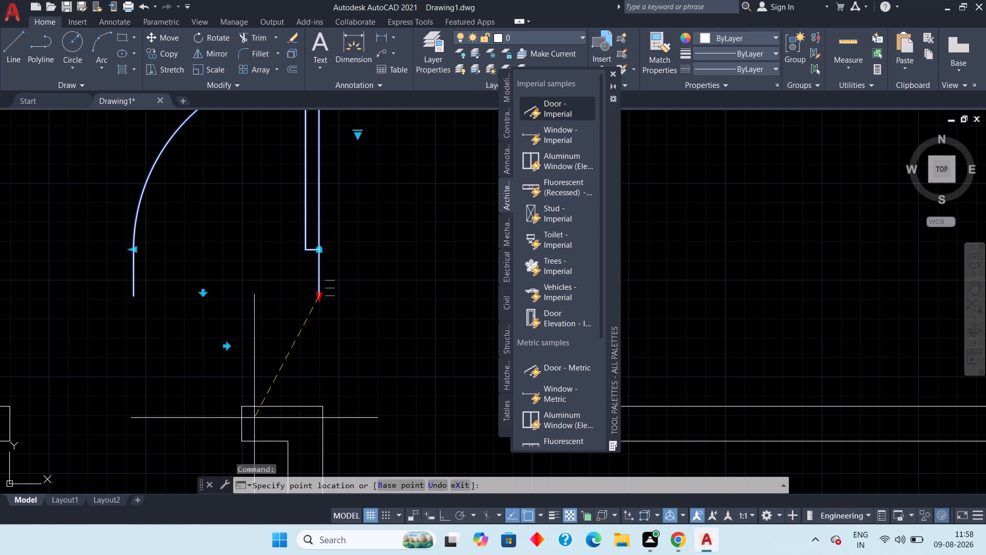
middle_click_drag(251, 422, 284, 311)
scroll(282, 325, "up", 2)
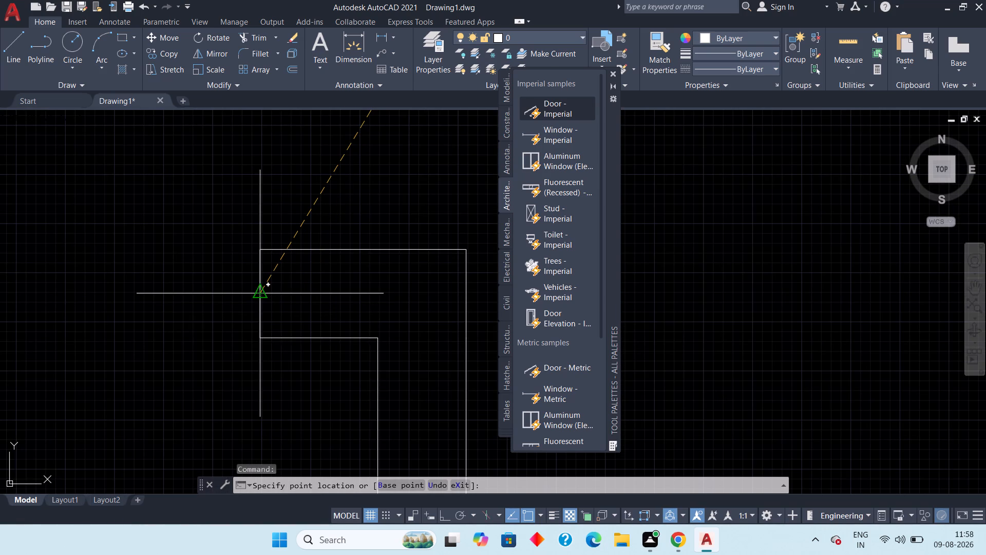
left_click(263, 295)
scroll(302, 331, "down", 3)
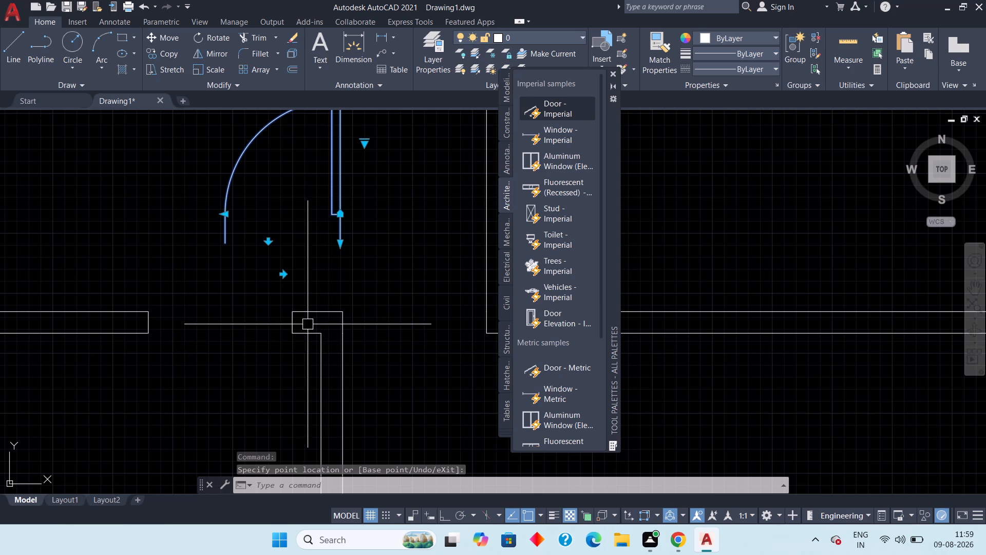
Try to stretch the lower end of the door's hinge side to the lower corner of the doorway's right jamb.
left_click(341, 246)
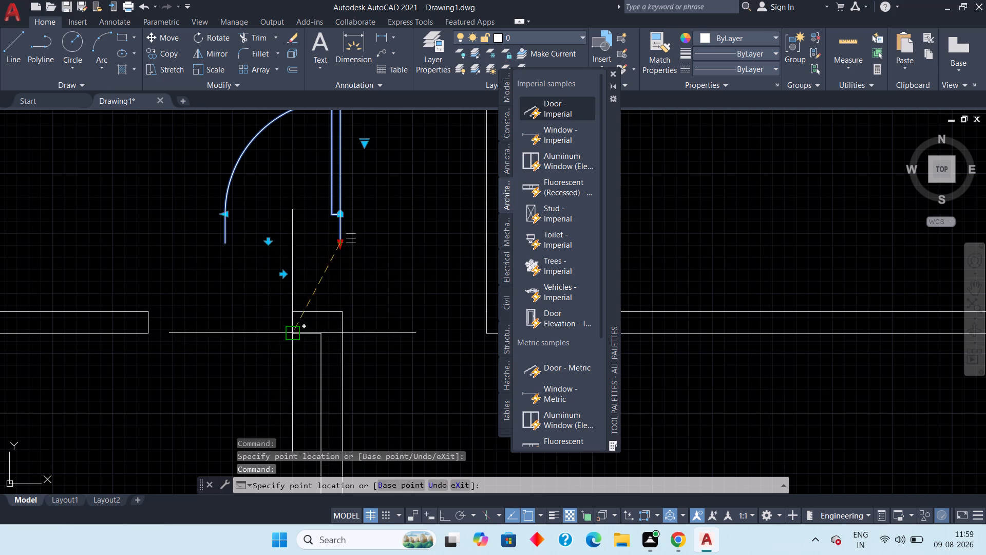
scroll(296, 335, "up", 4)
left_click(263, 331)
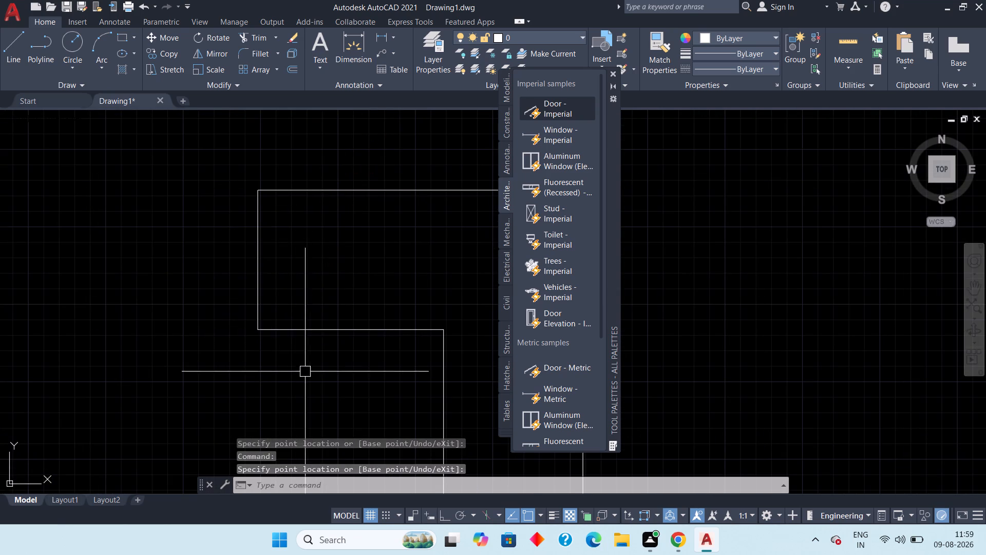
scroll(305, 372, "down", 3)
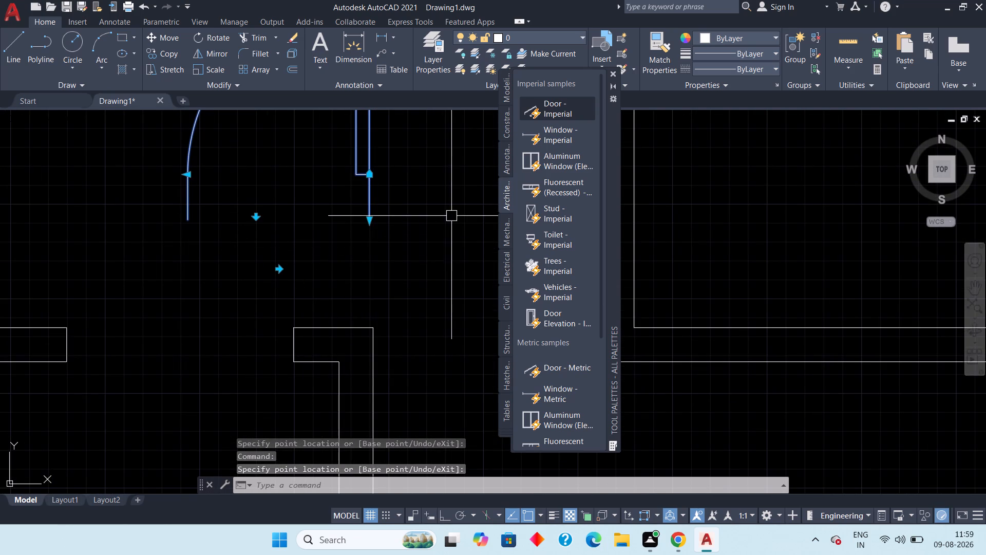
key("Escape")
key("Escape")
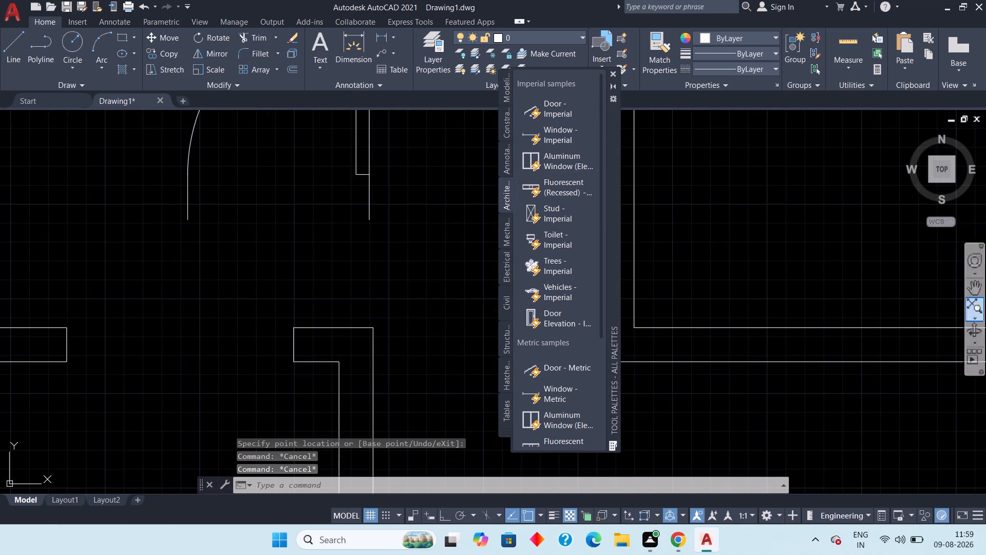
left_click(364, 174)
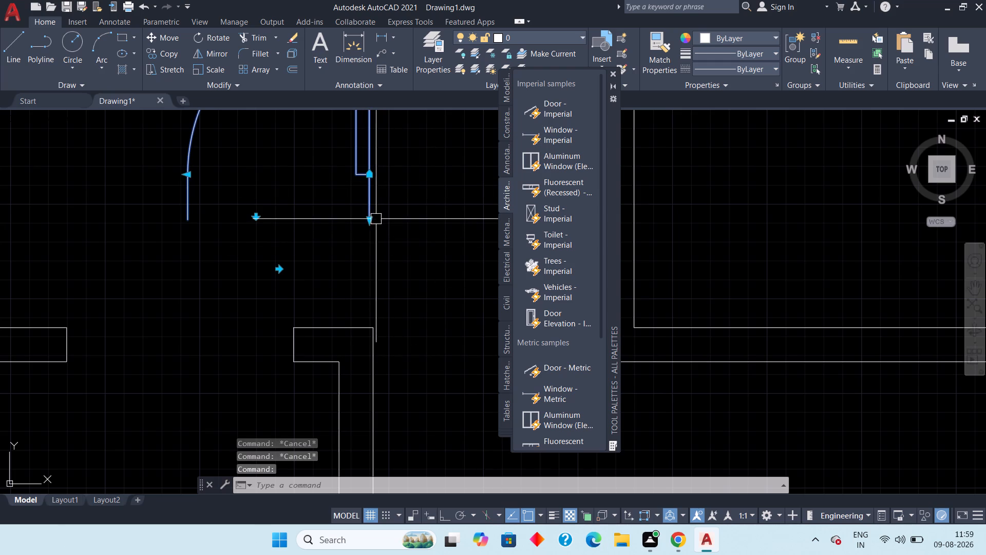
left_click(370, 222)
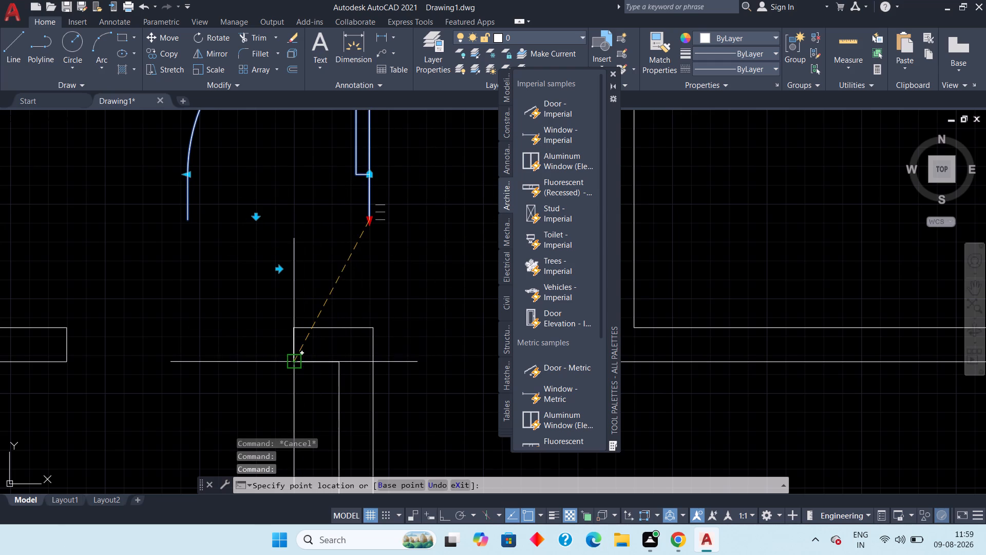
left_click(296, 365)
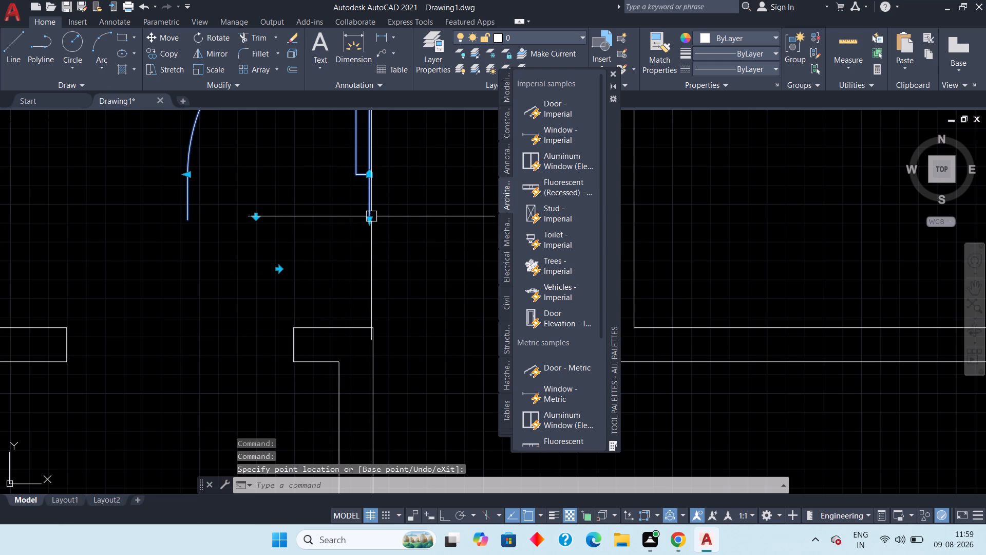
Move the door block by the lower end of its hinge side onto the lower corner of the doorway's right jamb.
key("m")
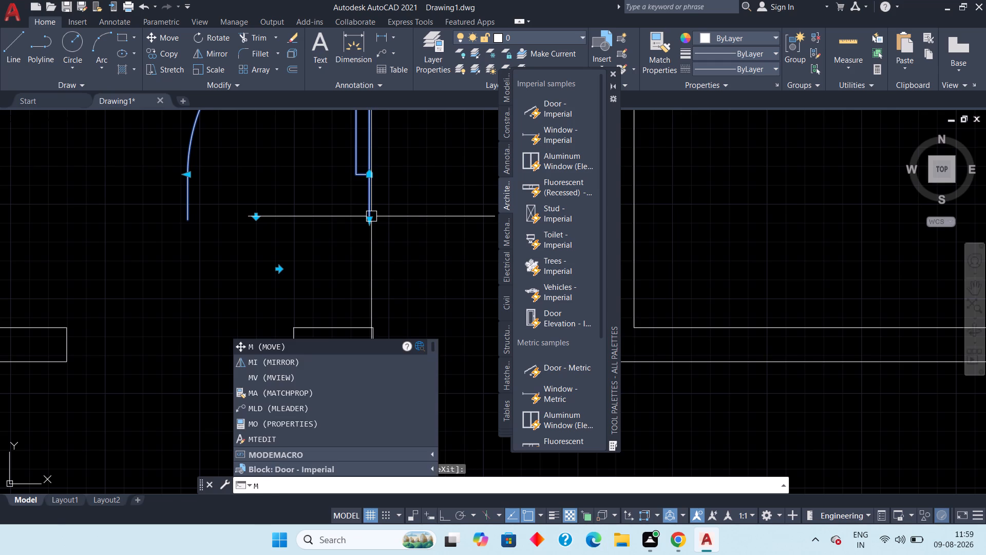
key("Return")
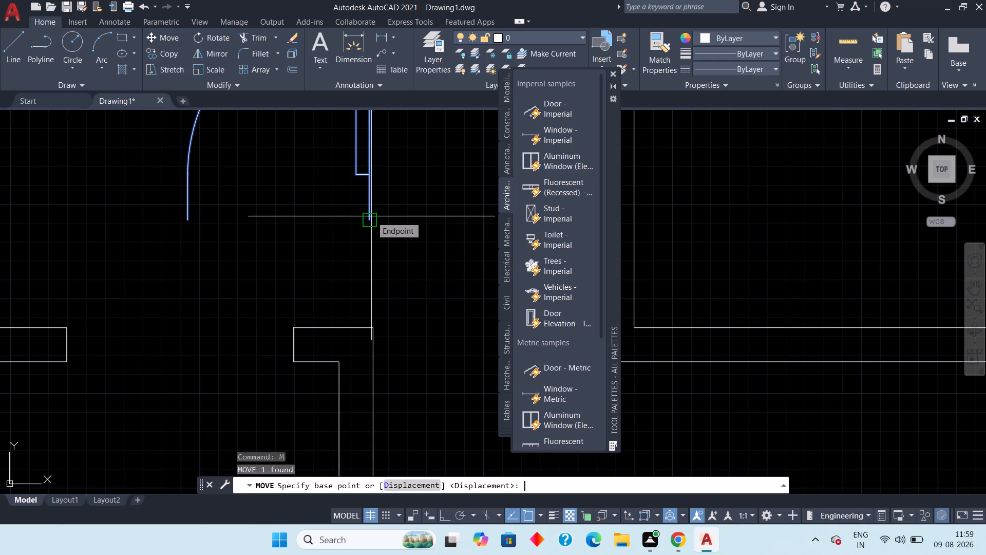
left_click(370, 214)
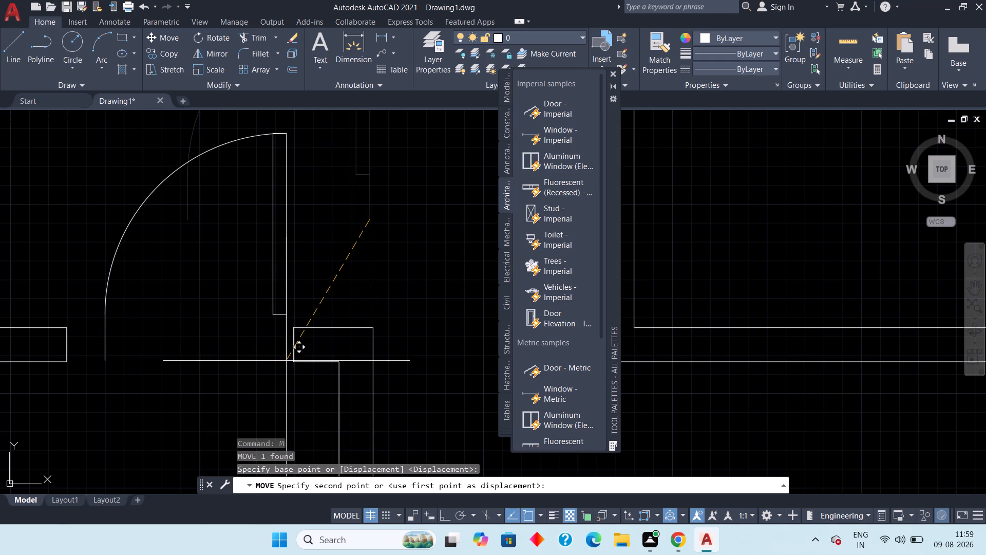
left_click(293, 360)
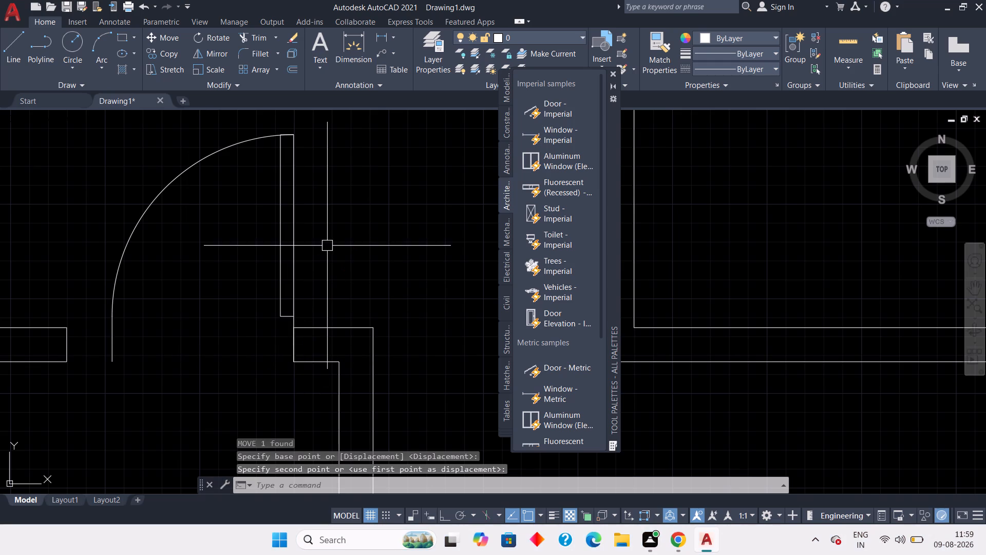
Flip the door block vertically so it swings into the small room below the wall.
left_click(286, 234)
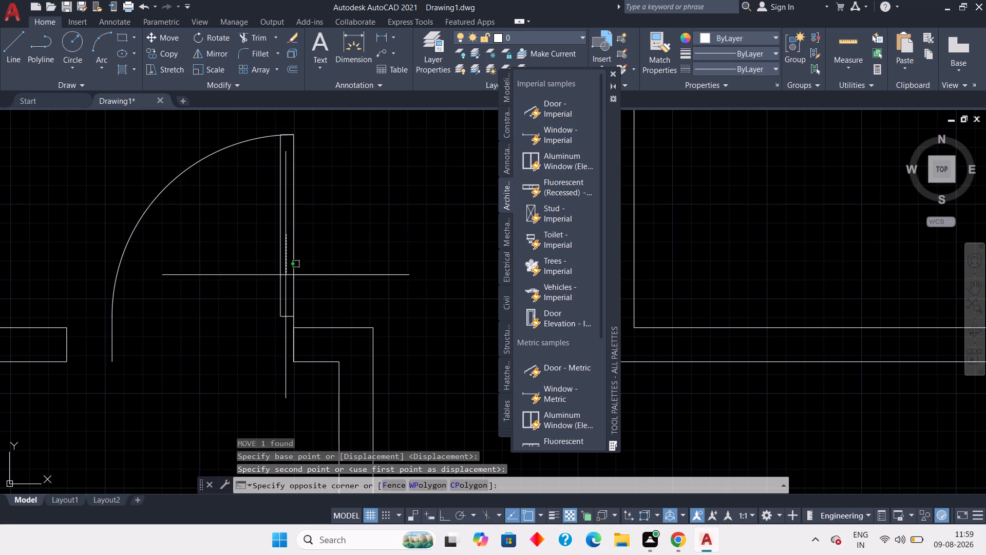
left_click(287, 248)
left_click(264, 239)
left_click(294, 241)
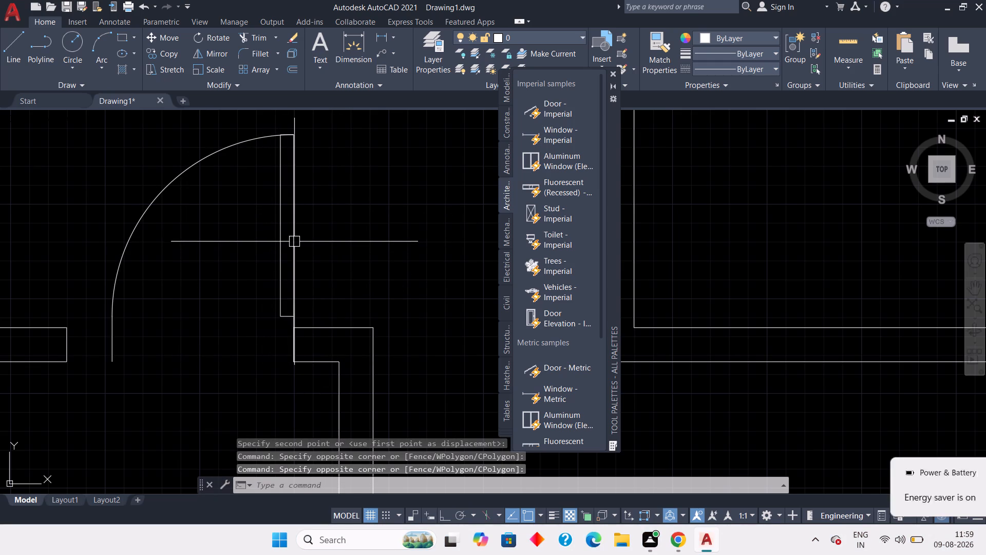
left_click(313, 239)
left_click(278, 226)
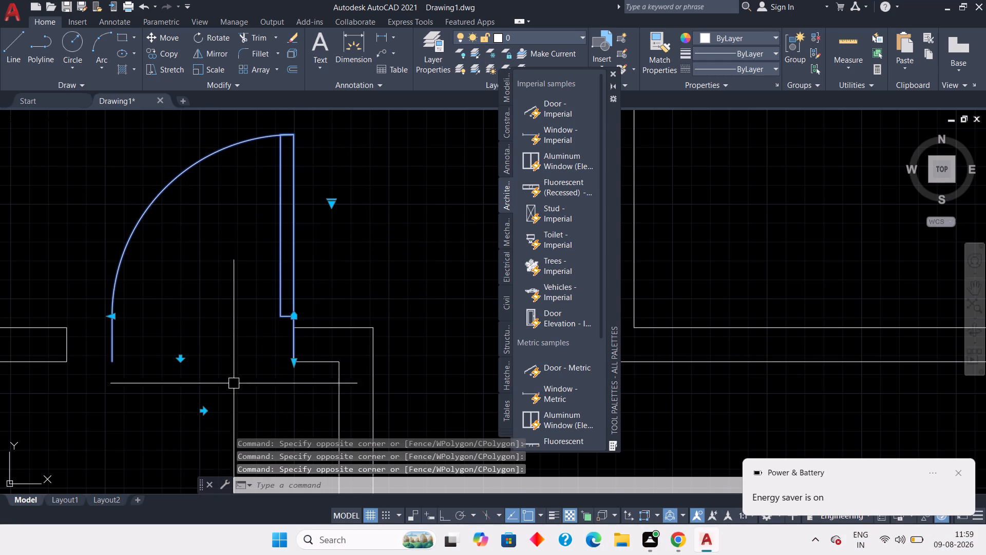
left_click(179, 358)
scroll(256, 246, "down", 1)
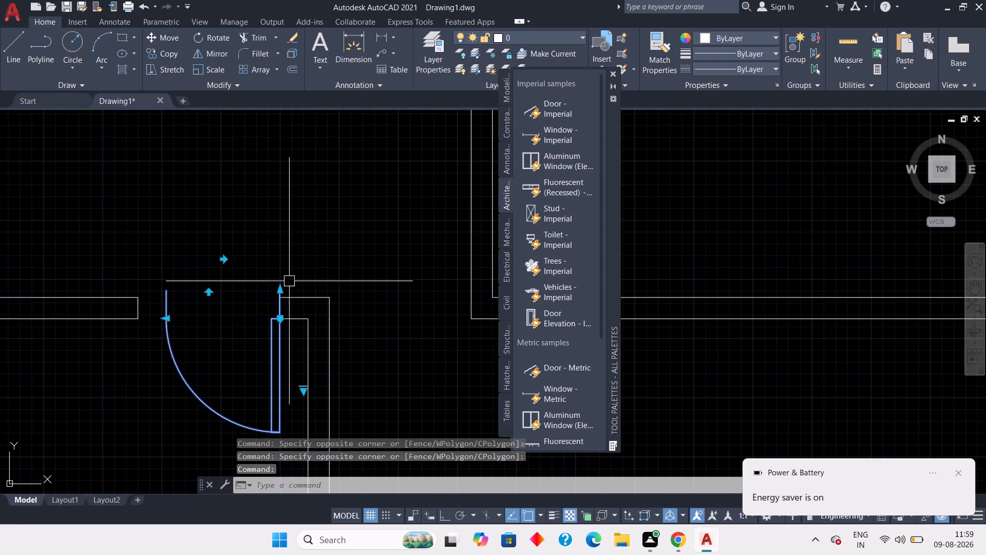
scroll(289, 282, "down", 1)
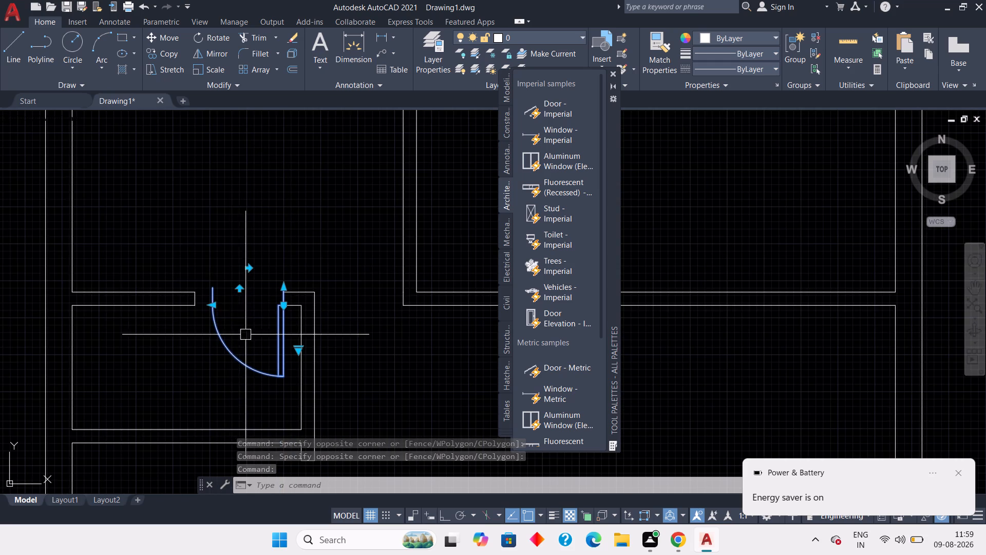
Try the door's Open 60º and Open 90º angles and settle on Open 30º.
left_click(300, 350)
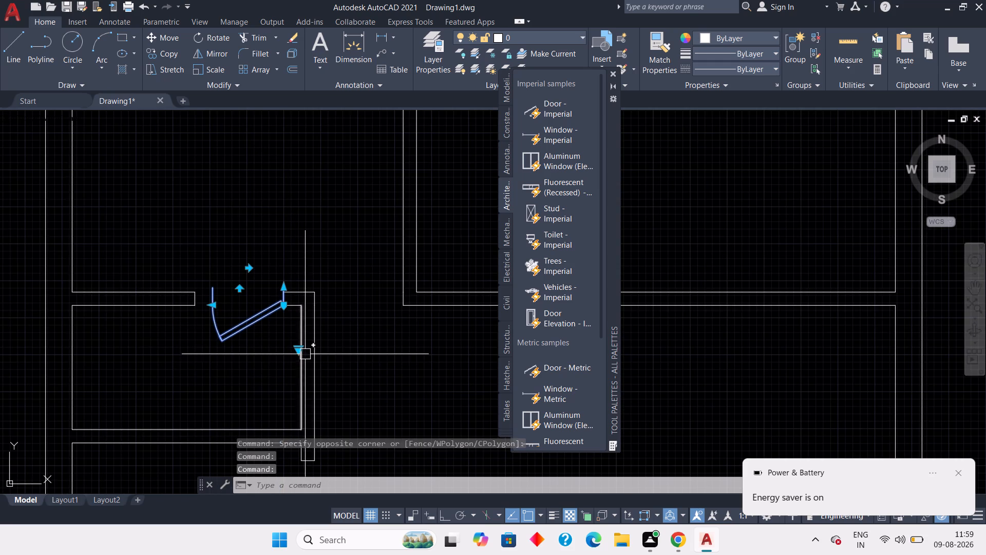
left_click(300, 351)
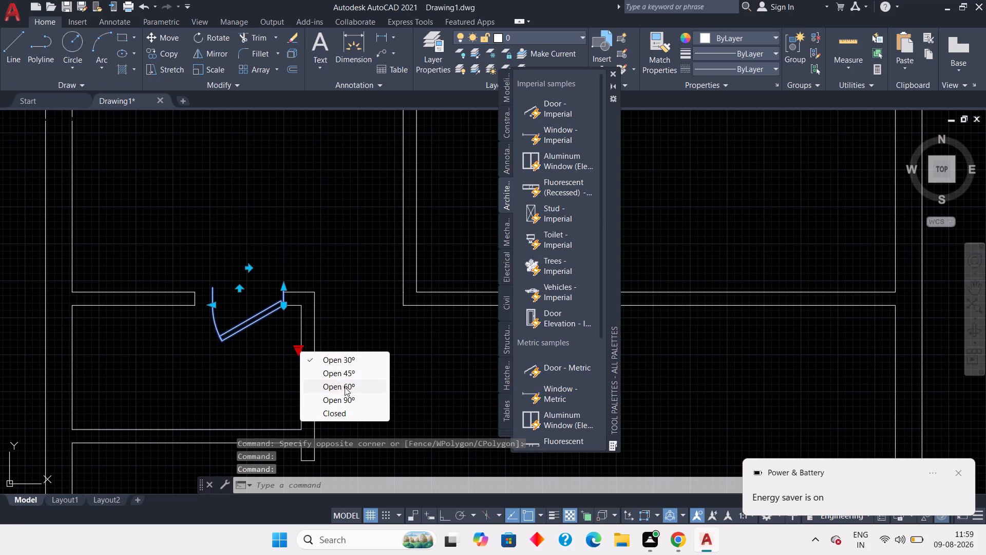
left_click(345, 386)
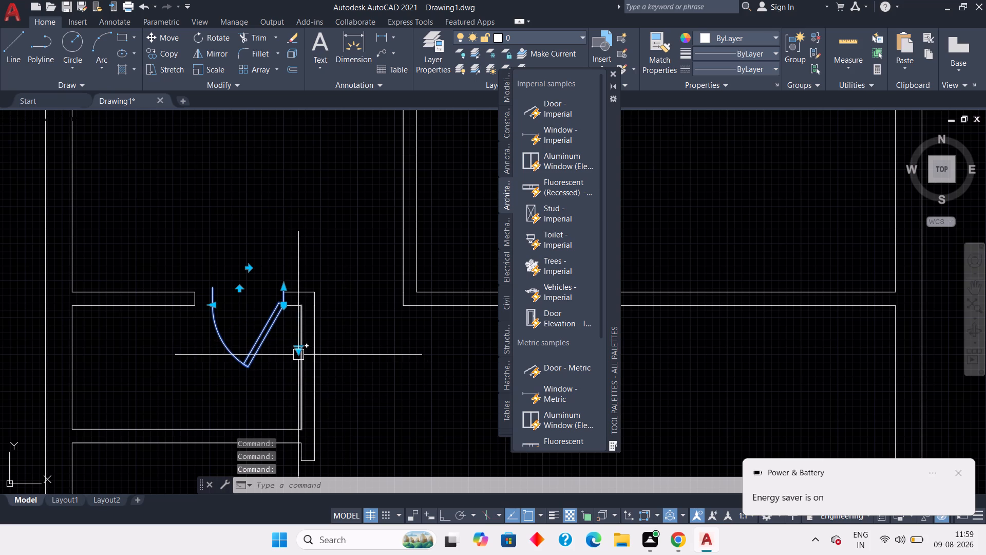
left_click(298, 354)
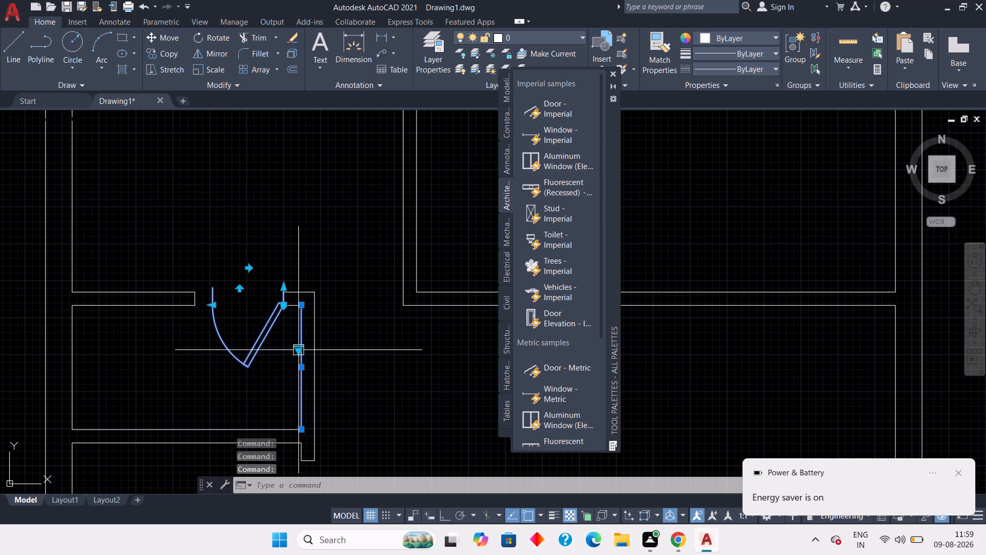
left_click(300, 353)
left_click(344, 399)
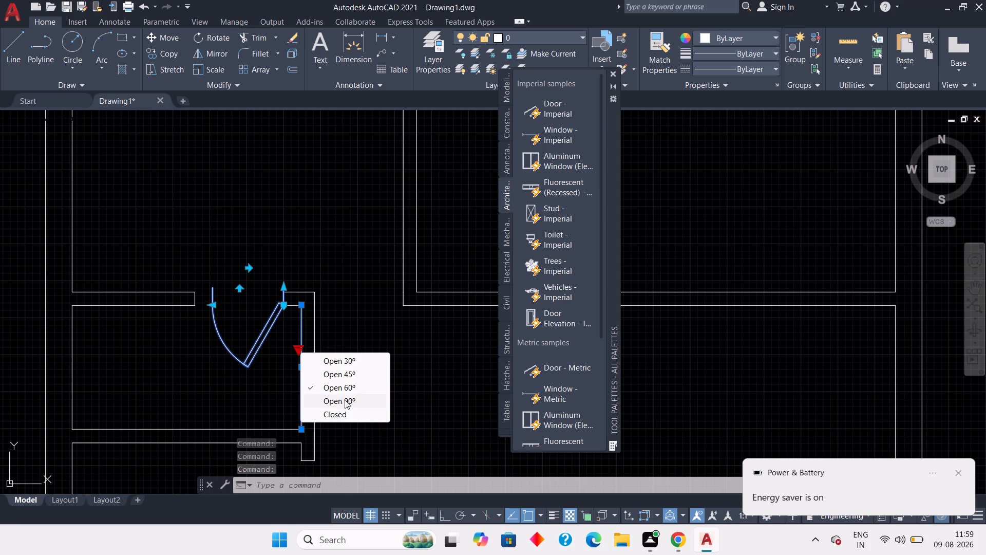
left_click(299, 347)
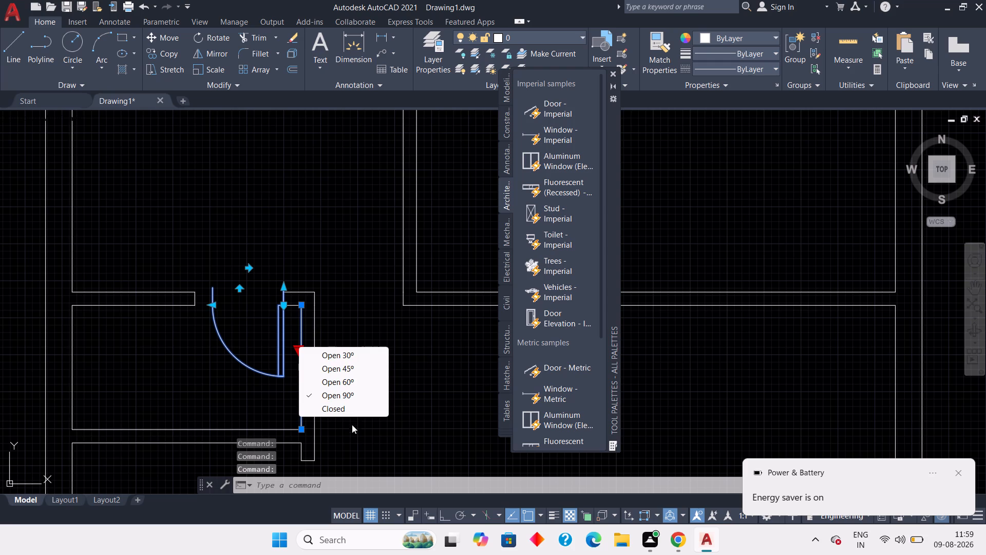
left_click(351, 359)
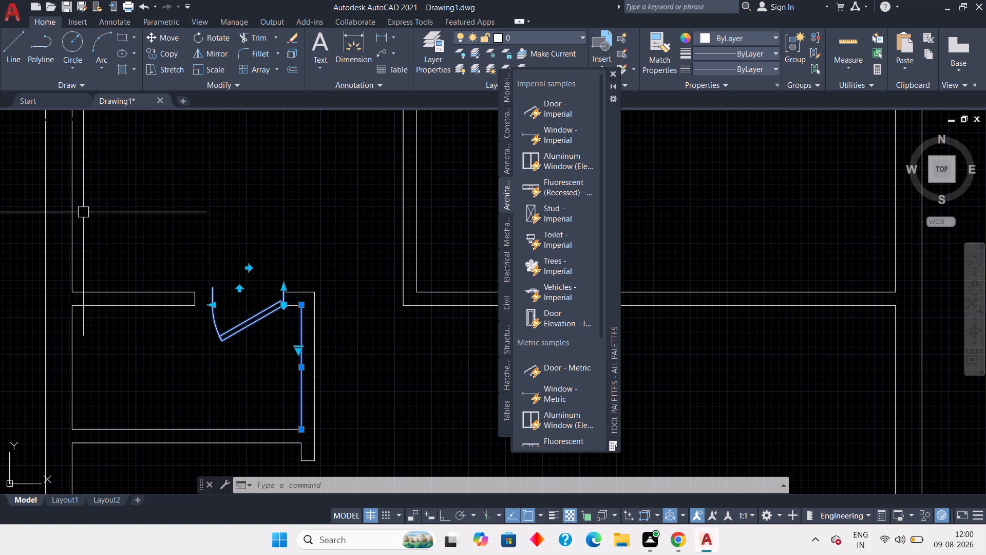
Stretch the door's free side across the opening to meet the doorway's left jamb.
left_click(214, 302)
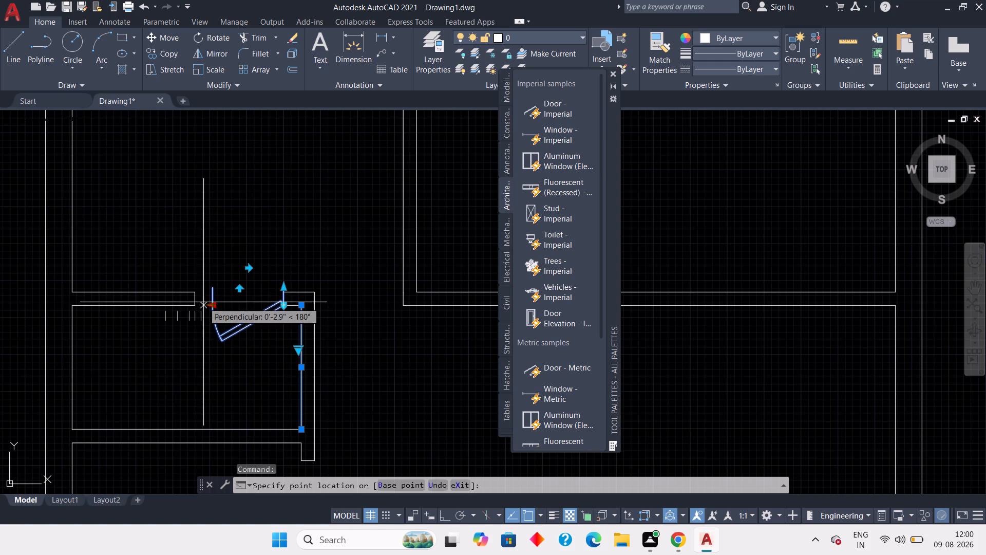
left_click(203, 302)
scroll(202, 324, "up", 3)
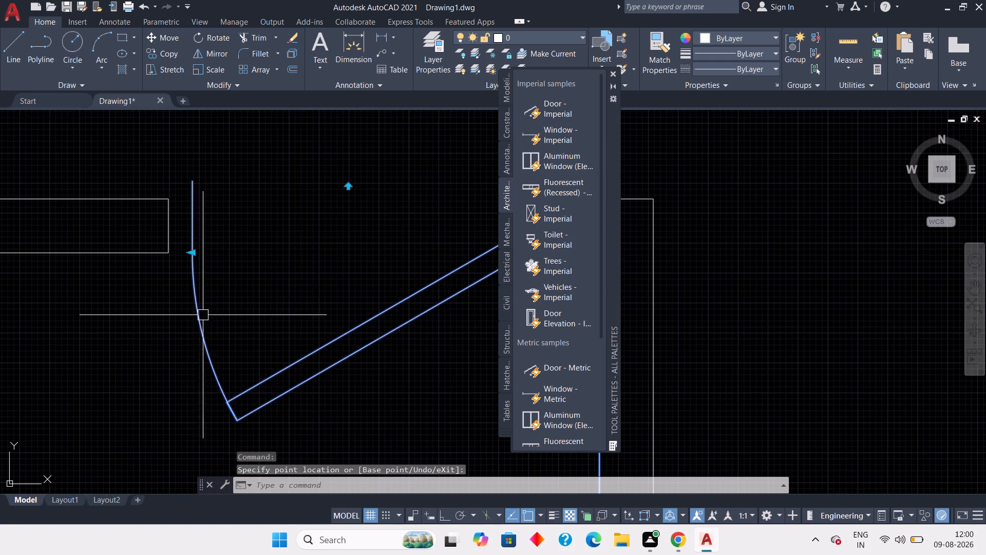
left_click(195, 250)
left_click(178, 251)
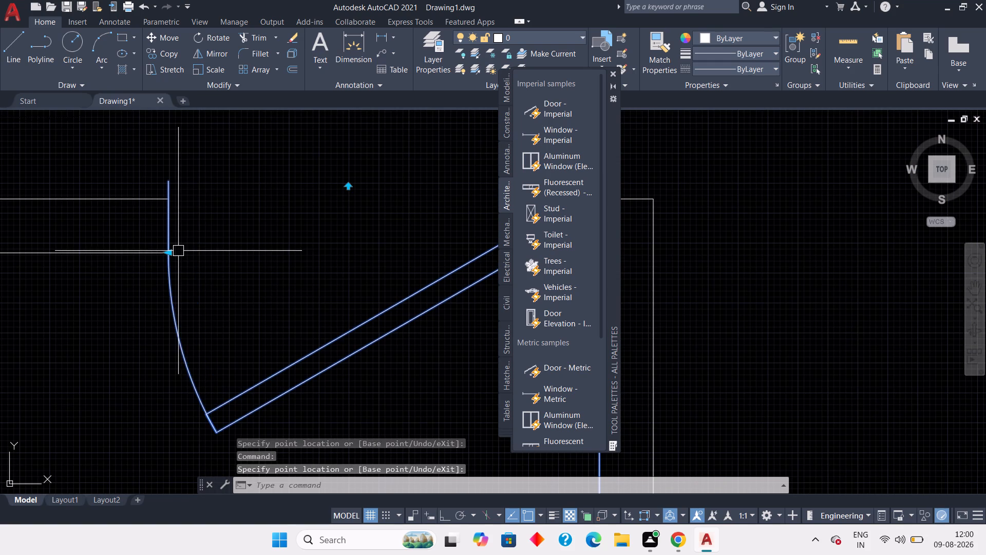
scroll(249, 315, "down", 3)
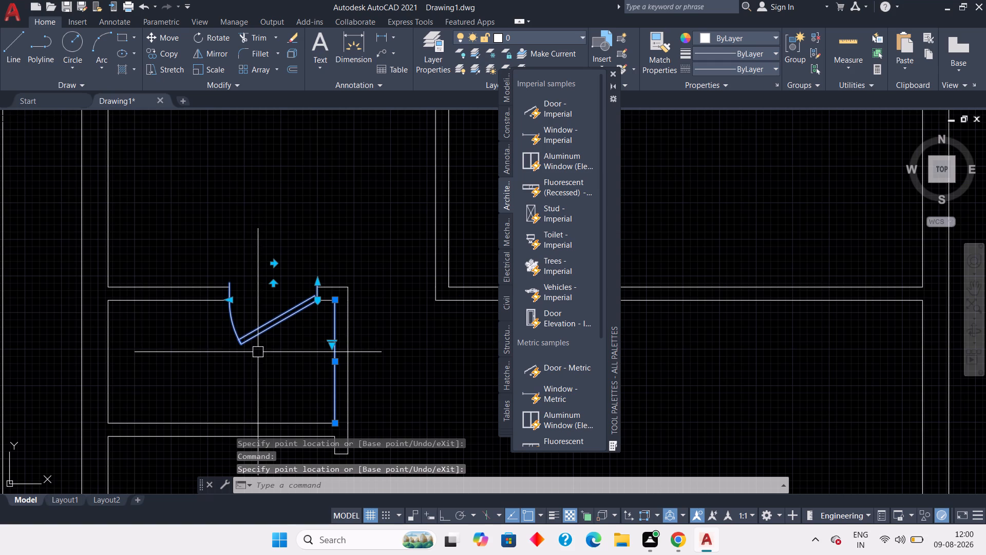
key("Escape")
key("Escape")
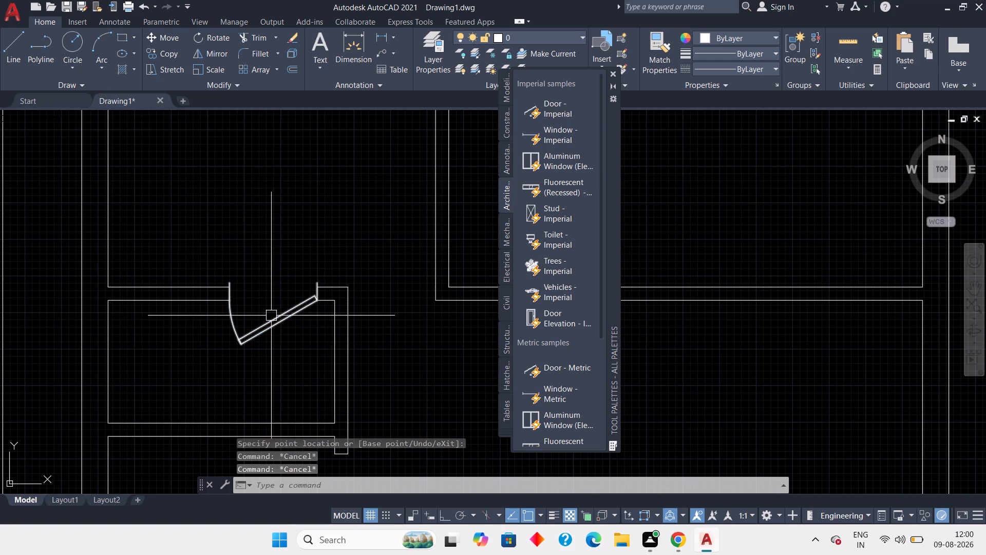
Delete the door block from the small room's doorway.
left_click(271, 316)
key("Delete")
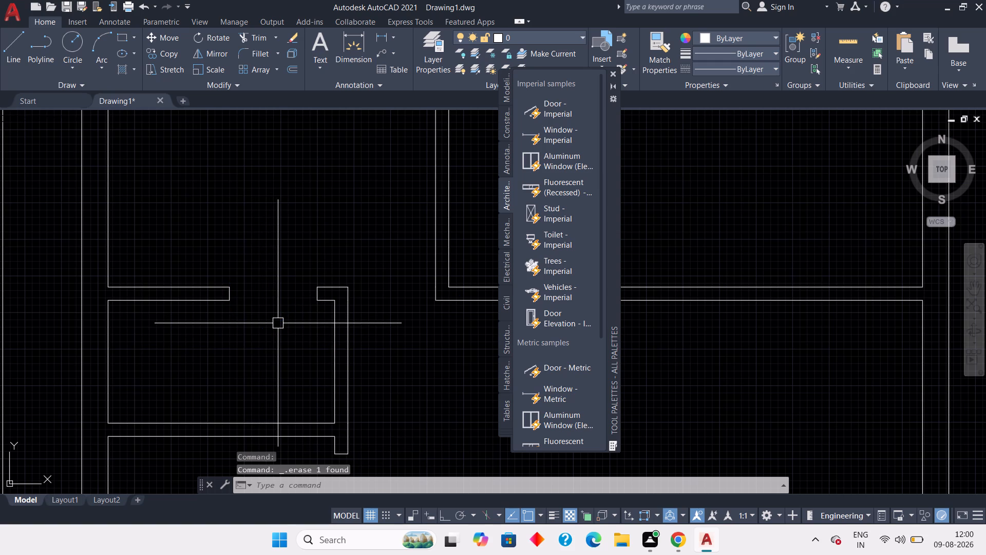
Insert a Door - Metric block in the open room above the small room's doorway.
scroll(278, 323, "down", 1)
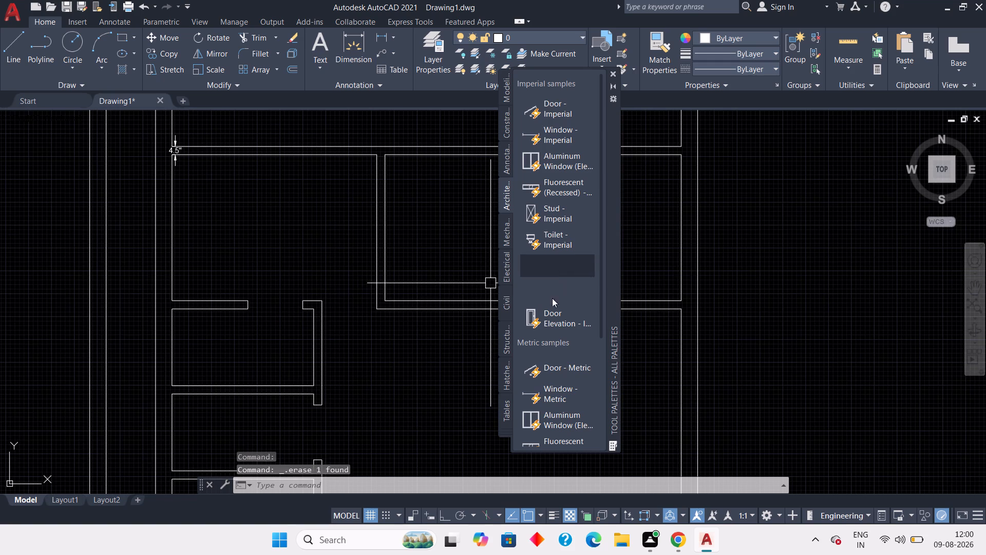
scroll(551, 309, "down", 1)
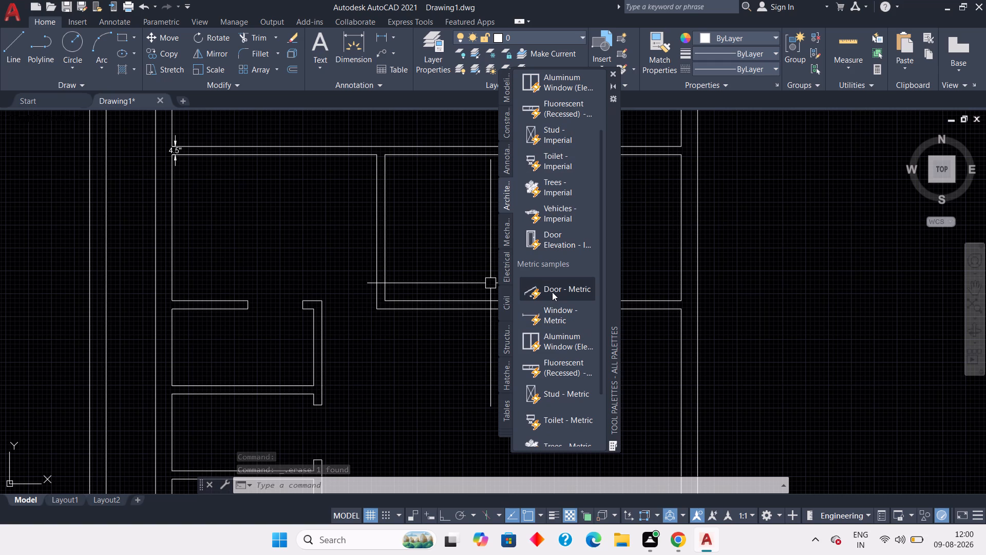
left_click(552, 292)
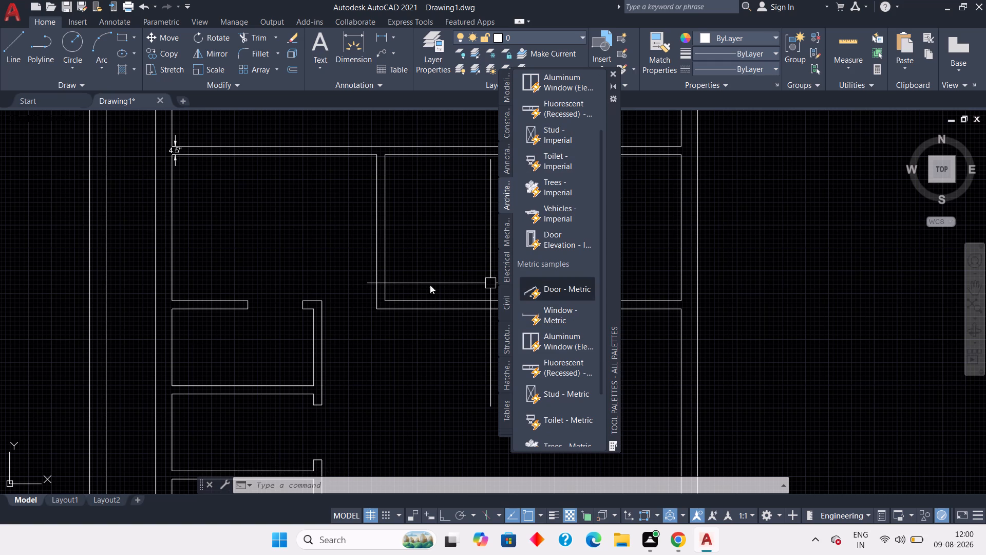
left_click(259, 242)
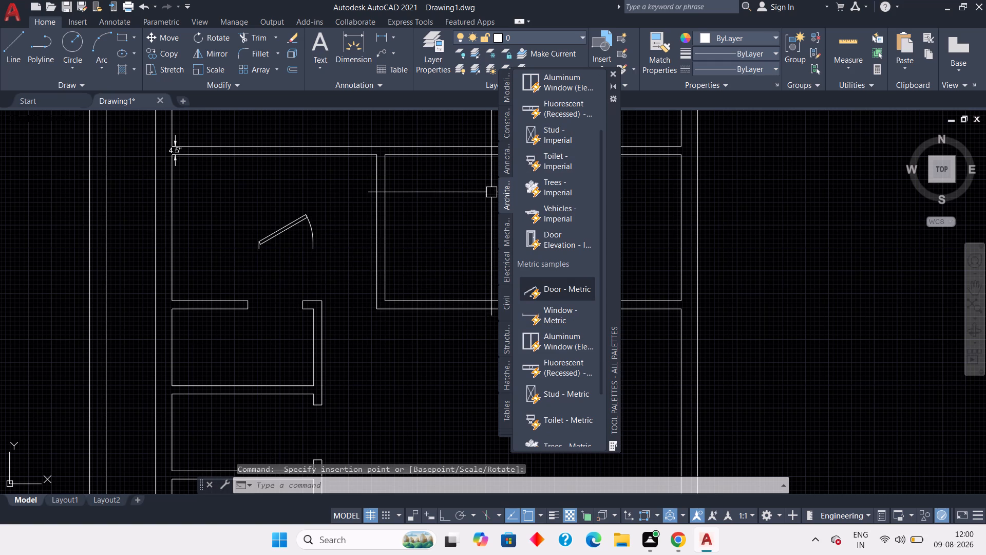
Insert a Door - Imperial block just above the metric door in the same room.
scroll(540, 123, "up", 4)
left_click(541, 110)
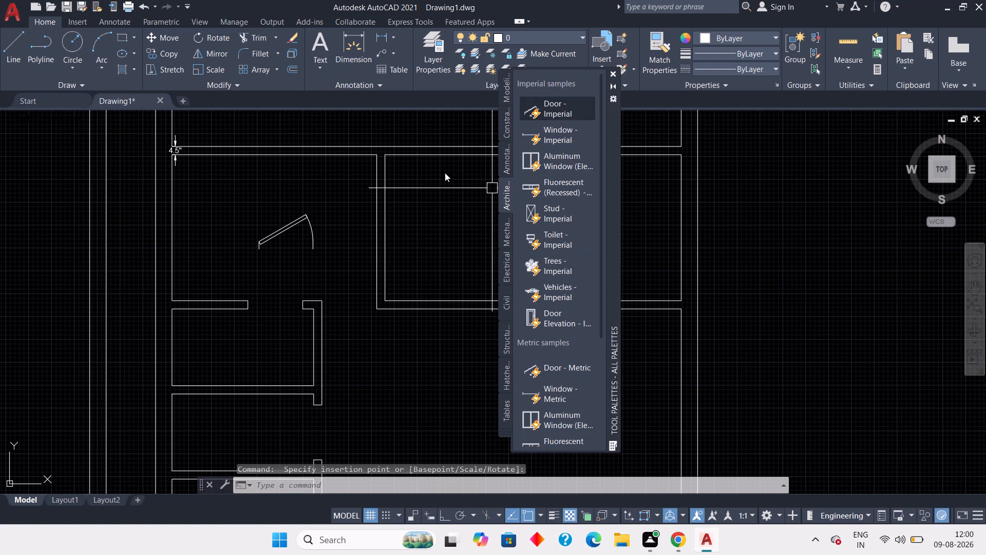
left_click(252, 210)
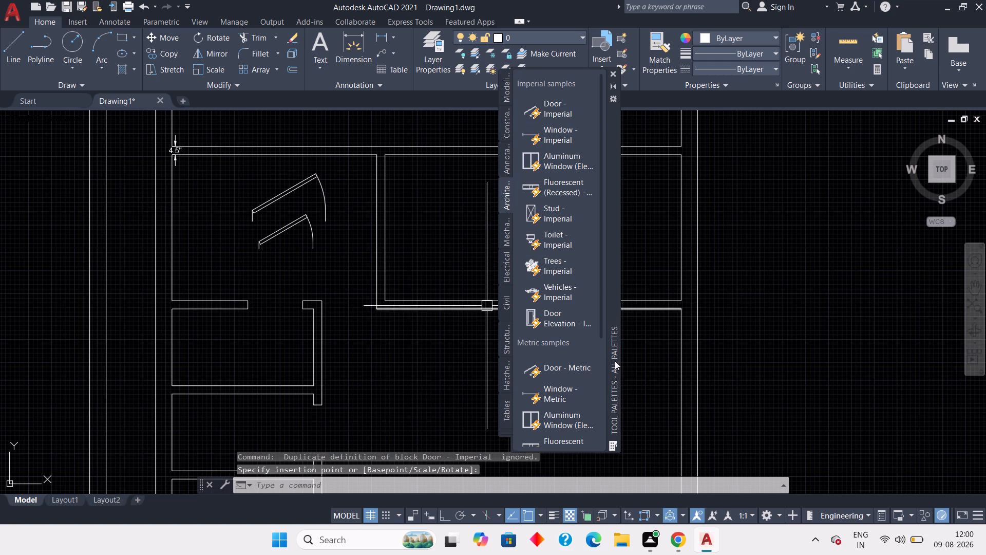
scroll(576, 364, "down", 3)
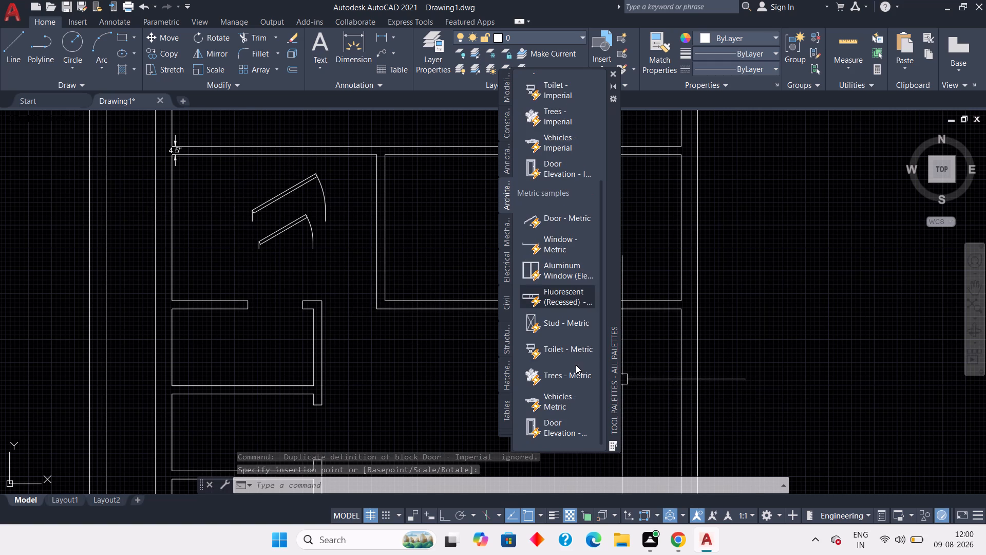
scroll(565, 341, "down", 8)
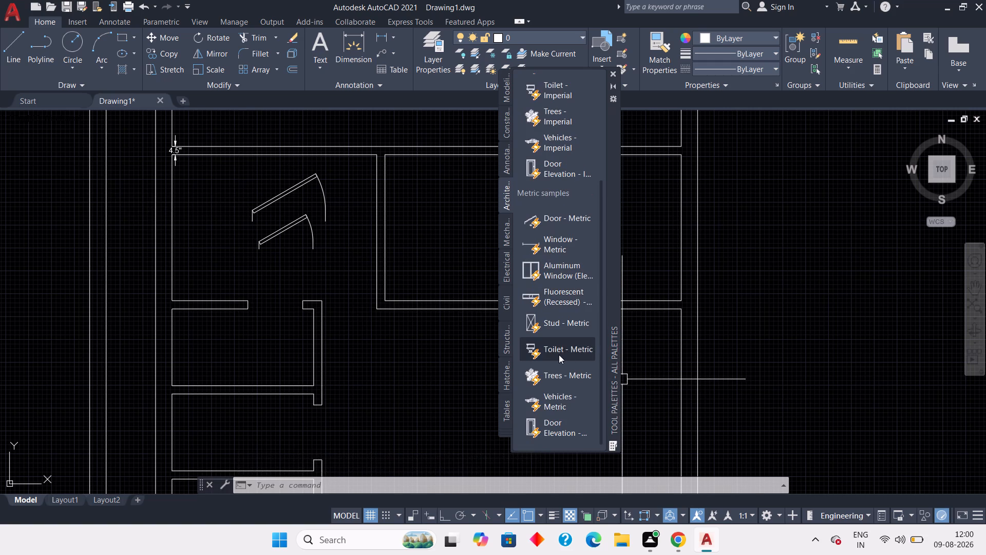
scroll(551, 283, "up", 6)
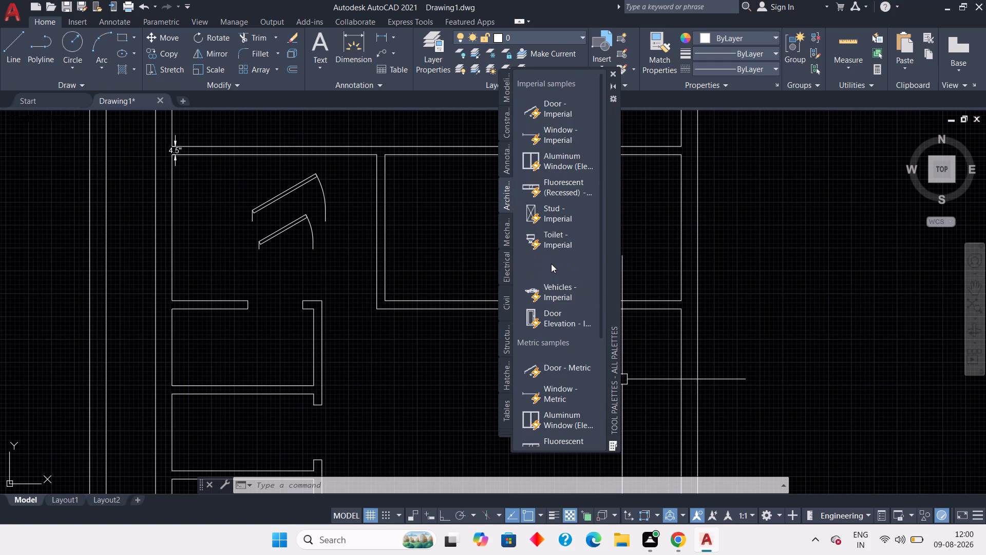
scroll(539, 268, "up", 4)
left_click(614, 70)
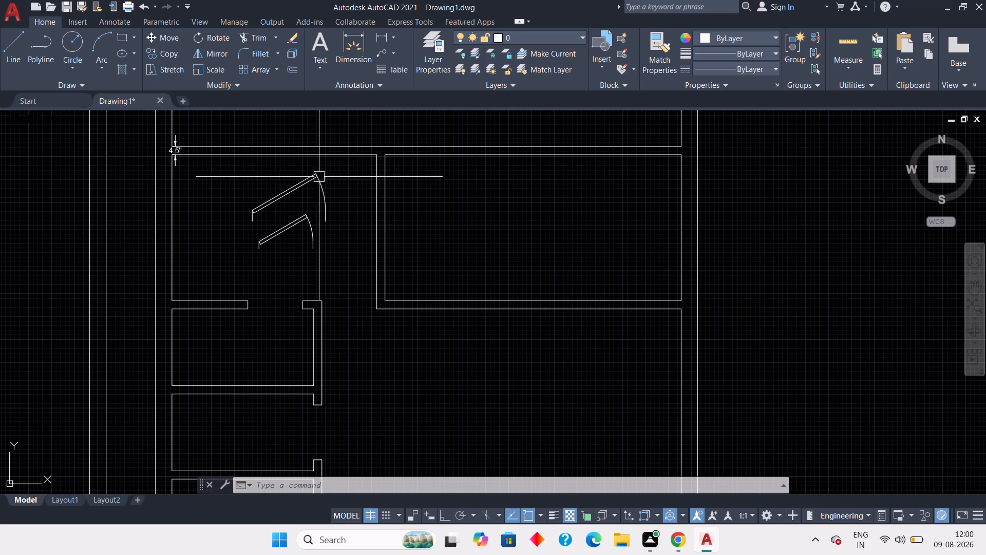
Delete both door blocks from the open room above the small room's doorway.
left_click_drag(335, 179, 279, 260)
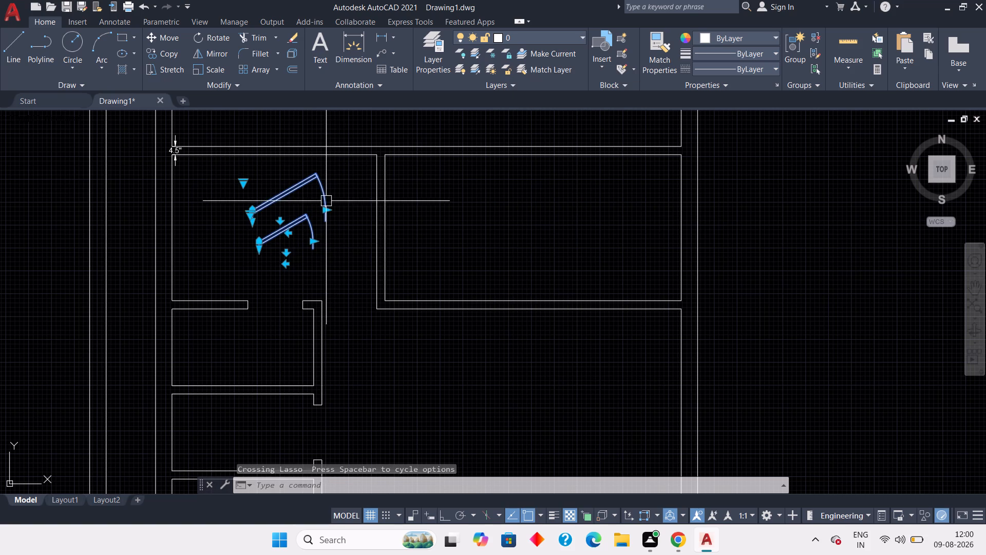
key("Delete")
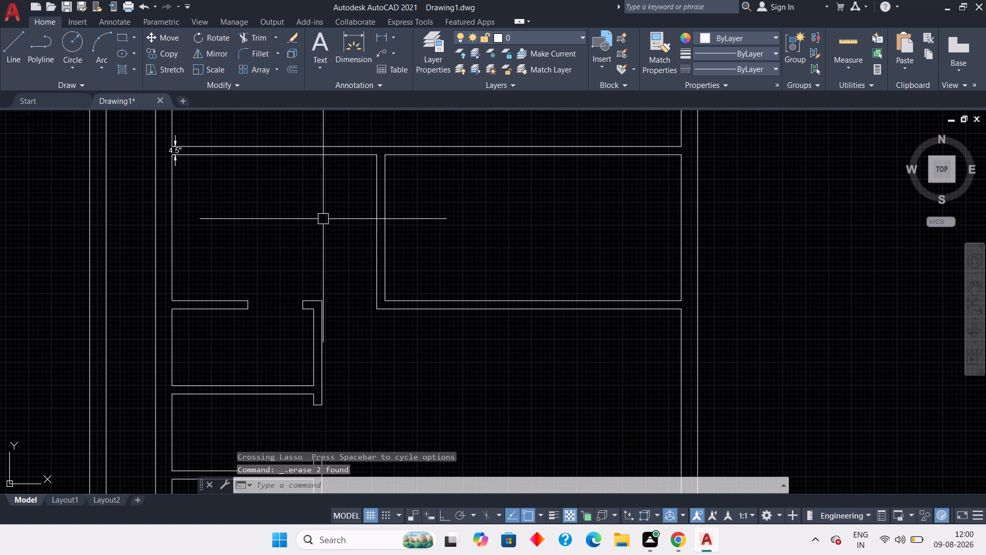
Look through the Architectural, Mechanical and Modeling tool palettes for blocks to use at the lower-right room's doorway.
scroll(263, 243, "down", 1)
middle_click_drag(362, 397, 362, 399)
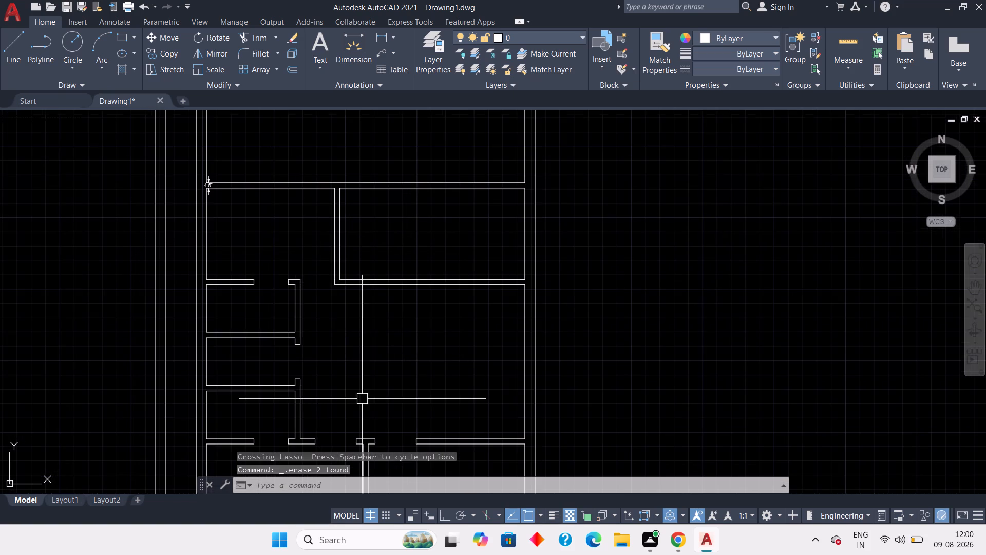
middle_click_drag(362, 399, 304, 228)
scroll(326, 276, "up", 3)
scroll(327, 277, "down", 1)
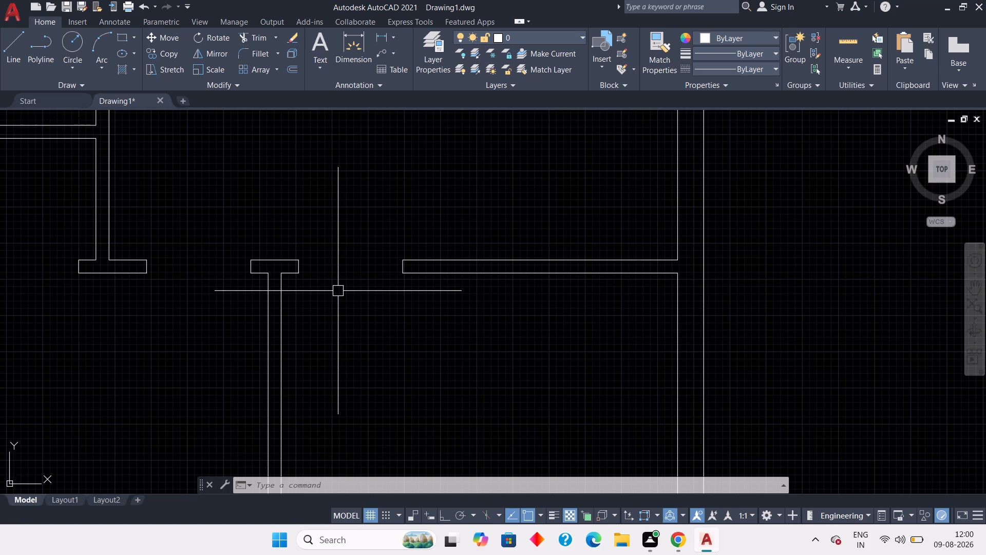
type("tp")
key("space")
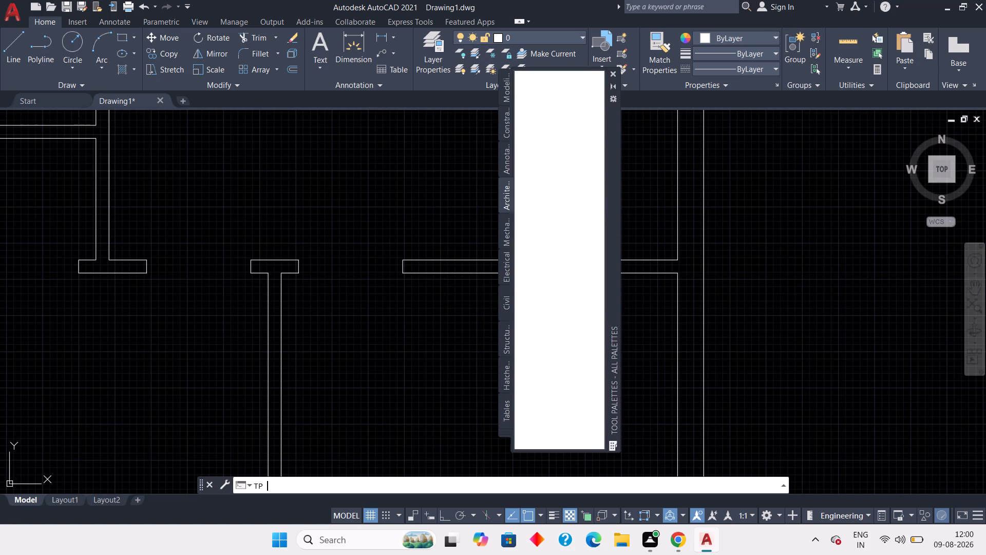
scroll(580, 325, "down", 5)
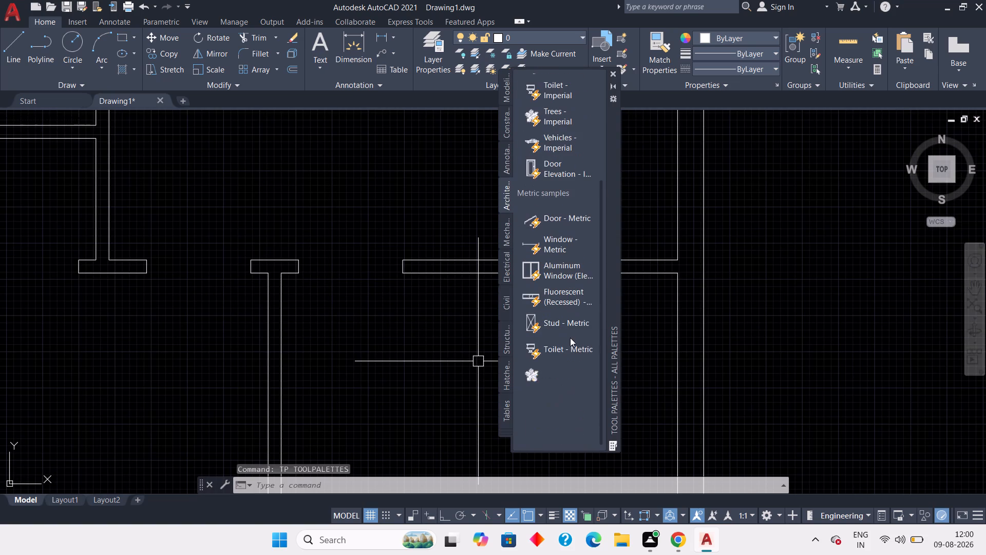
scroll(535, 303, "down", 2)
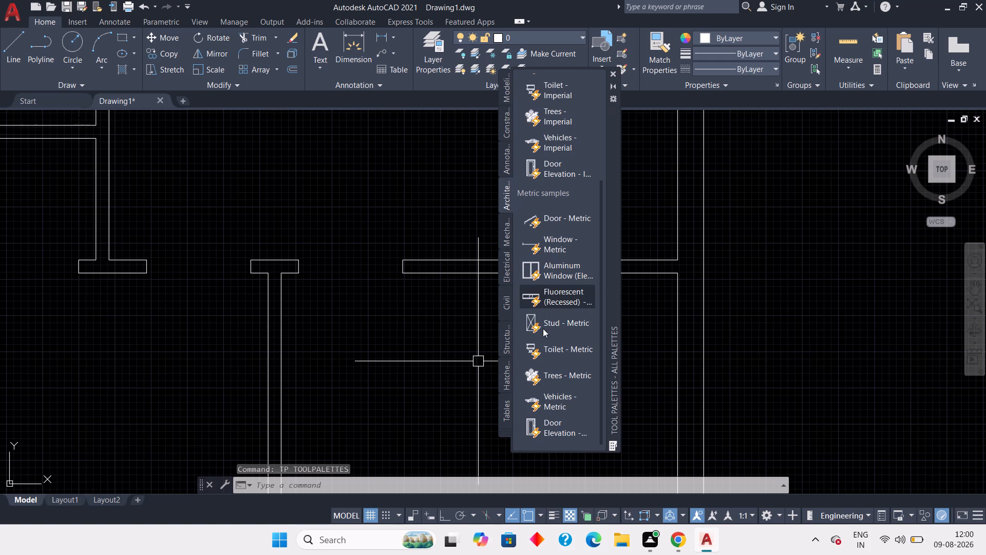
scroll(538, 420, "up", 4)
scroll(536, 420, "down", 6)
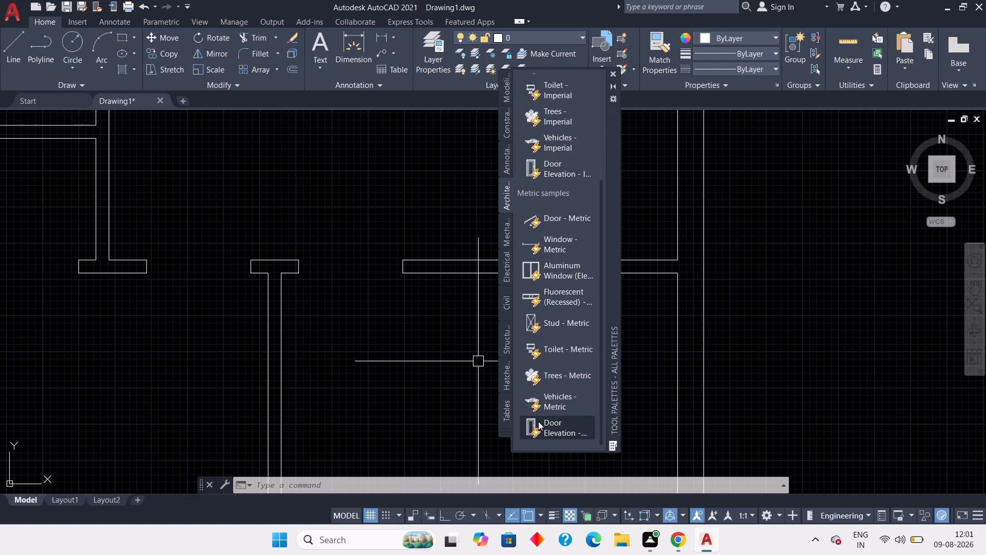
scroll(539, 419, "down", 5)
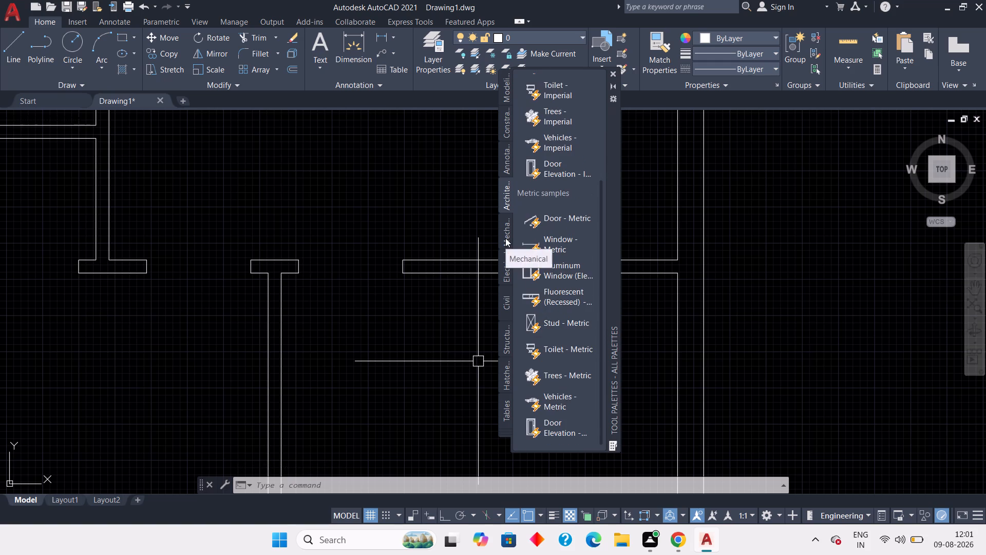
left_click(505, 238)
scroll(542, 192, "up", 4)
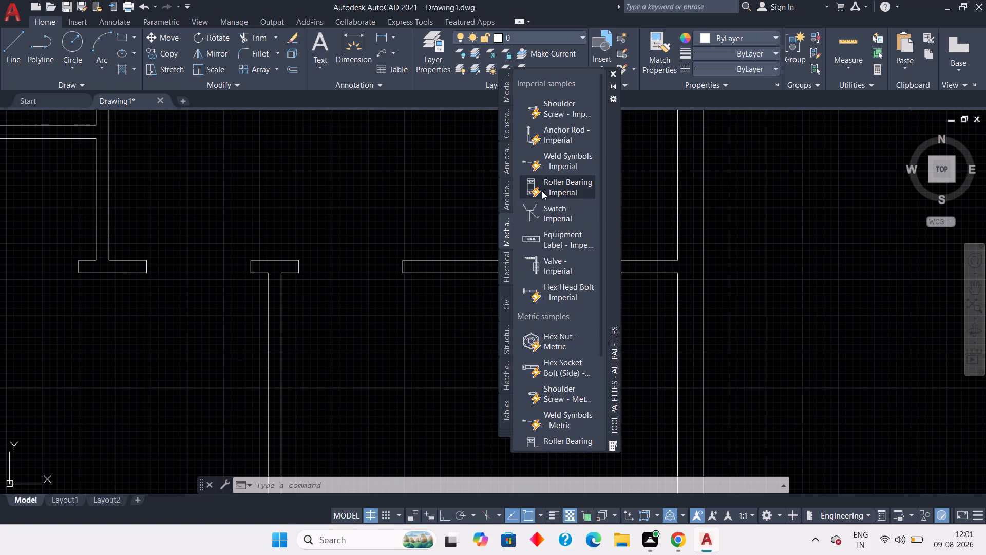
scroll(541, 191, "down", 4)
scroll(541, 191, "up", 8)
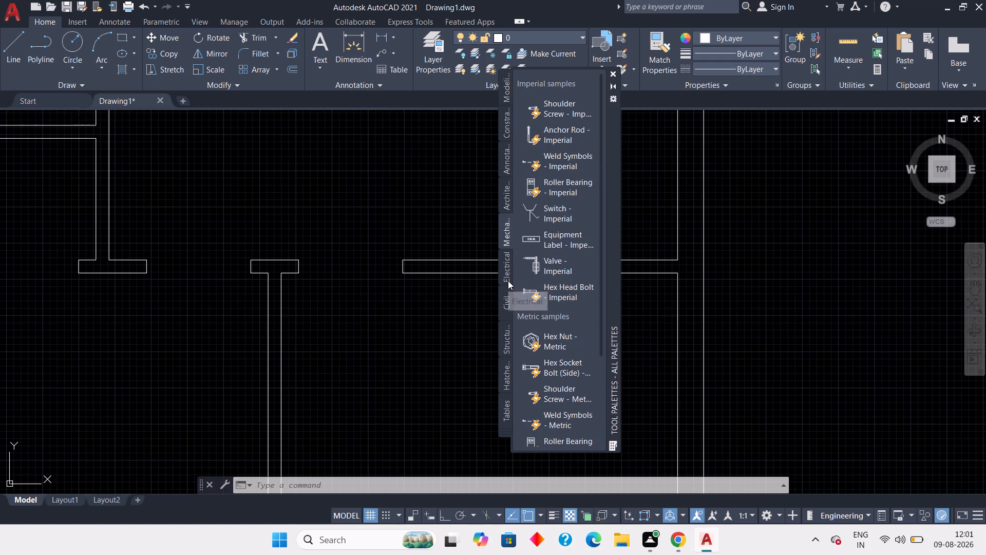
left_click(507, 200)
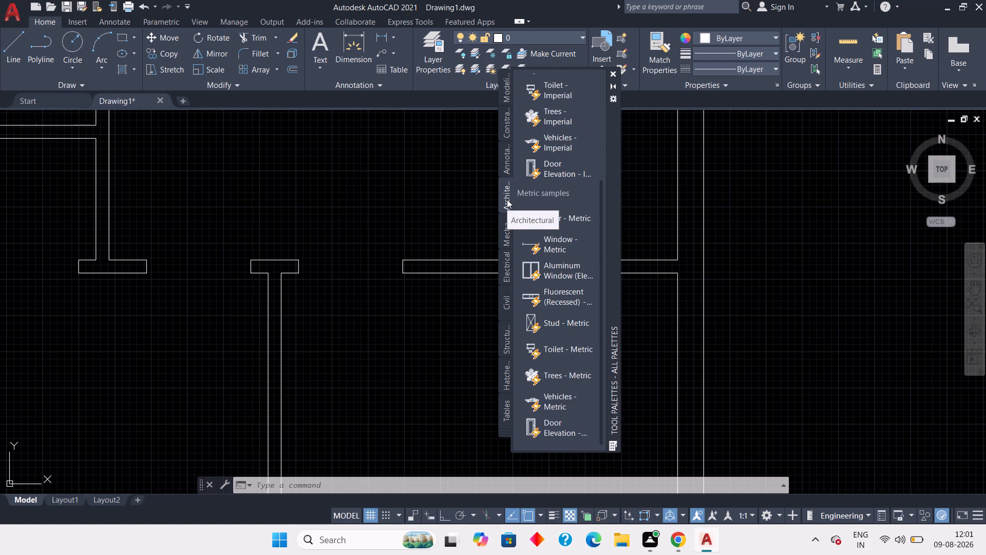
left_click(506, 84)
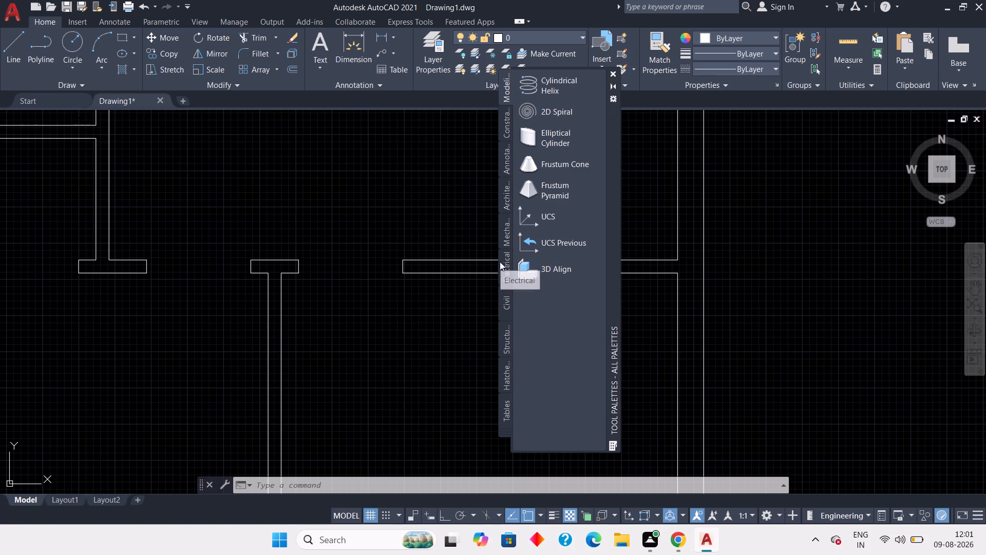
left_click(506, 197)
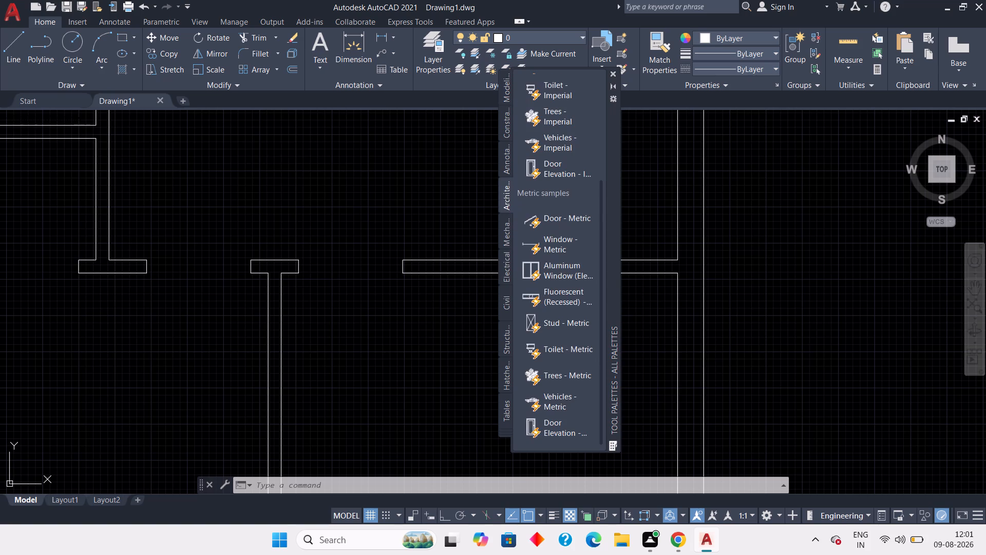
left_click(505, 401)
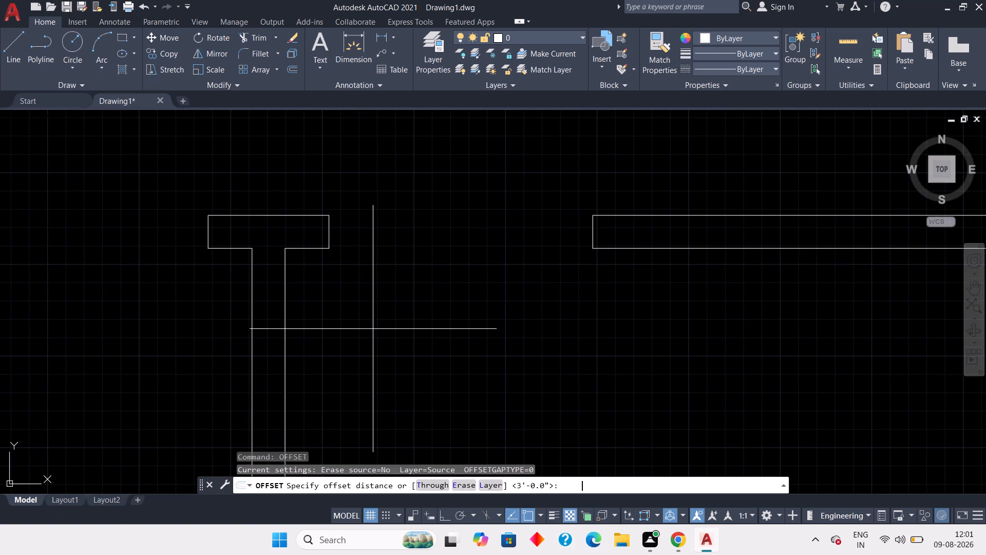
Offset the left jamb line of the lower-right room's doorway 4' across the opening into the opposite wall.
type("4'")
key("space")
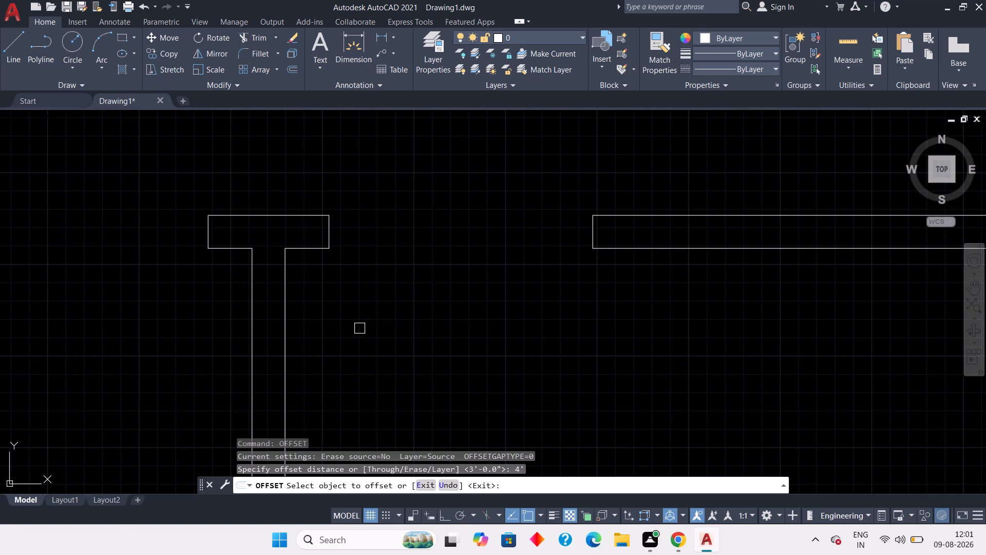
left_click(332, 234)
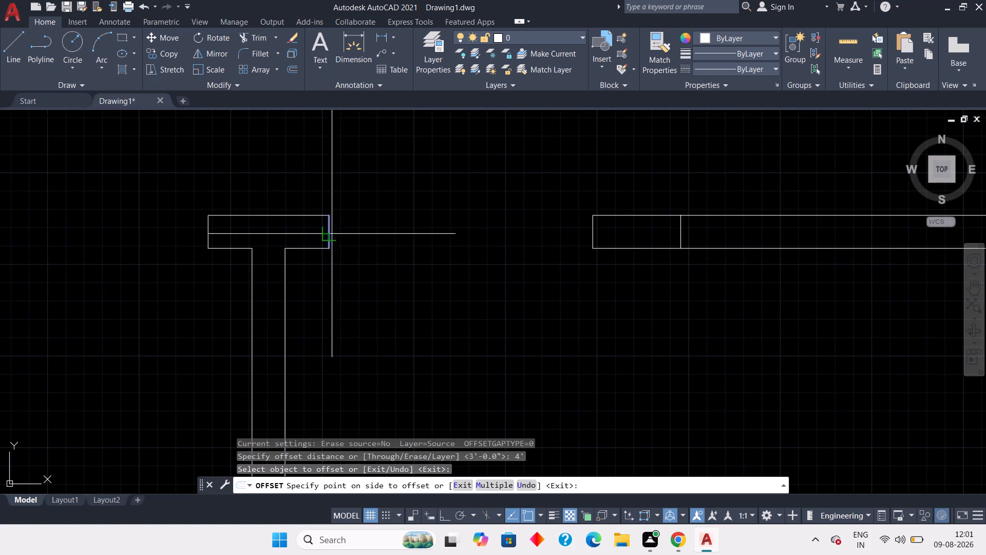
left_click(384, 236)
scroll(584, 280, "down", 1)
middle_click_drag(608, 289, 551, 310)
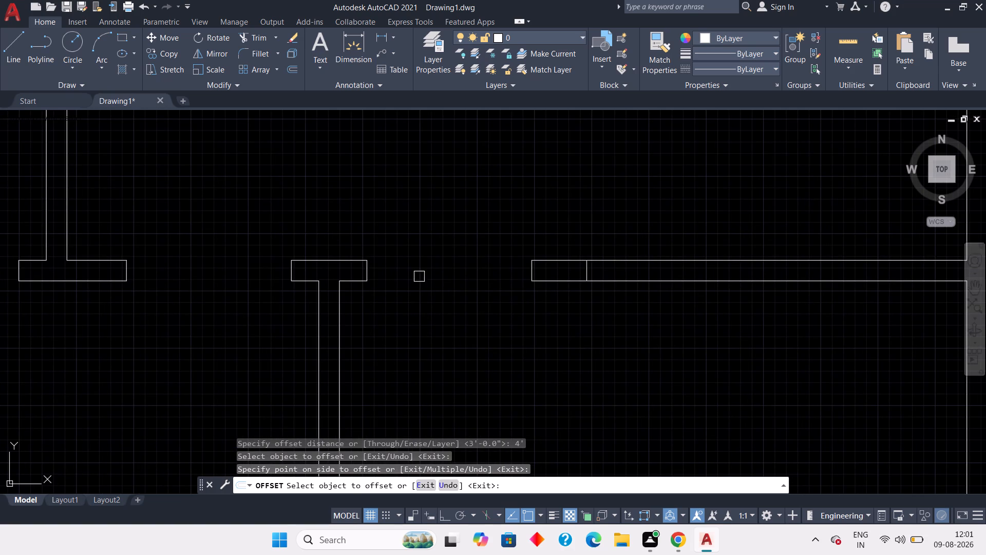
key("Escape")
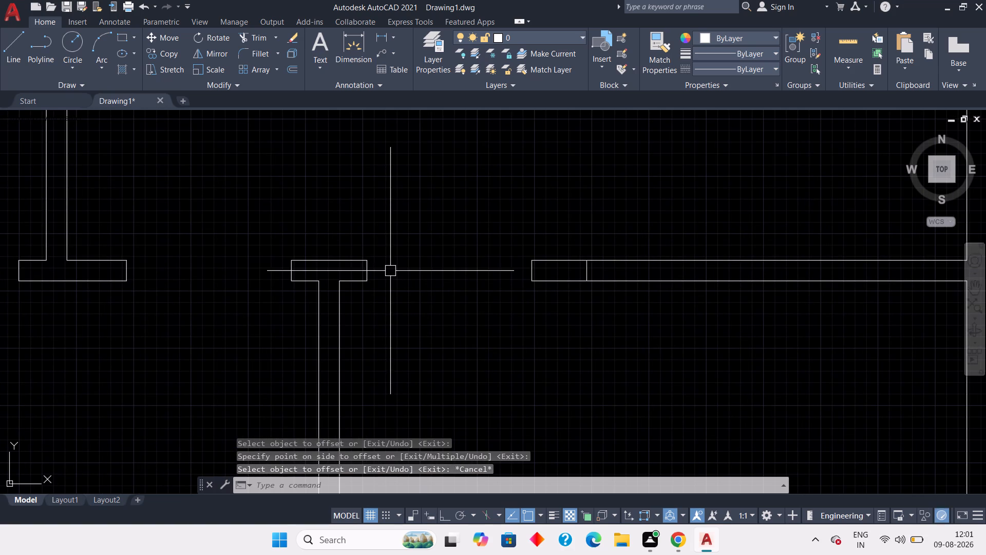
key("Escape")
Offset the same left jamb line 3'6" across the opening to mark a new right jamb.
key("space")
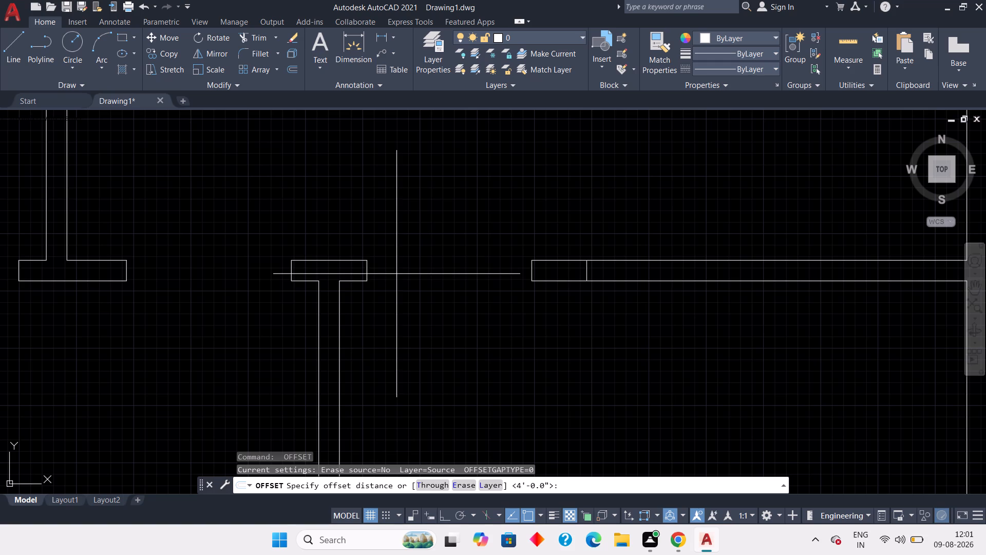
type("3'6")
key("shift+quotedbl")
key("space")
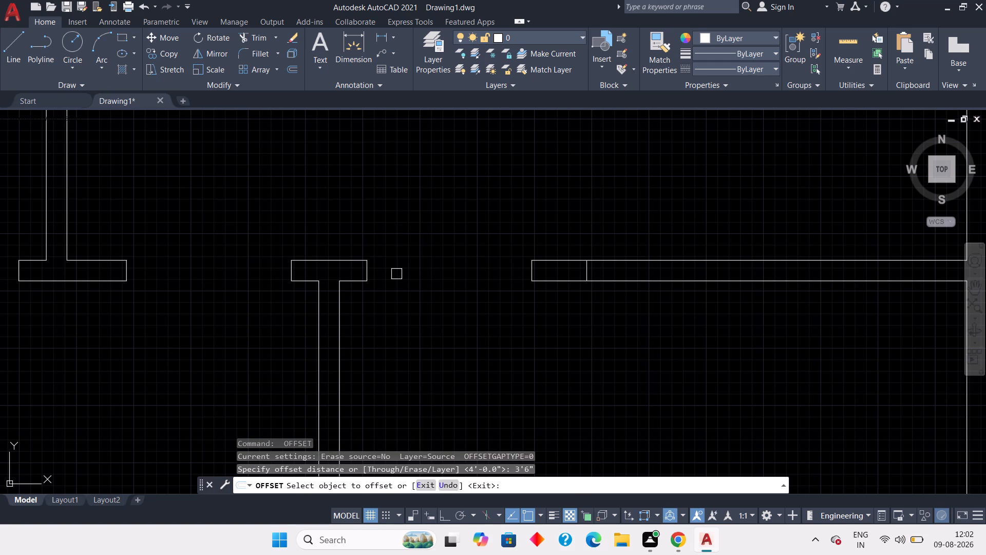
left_click(370, 271)
left_click(459, 270)
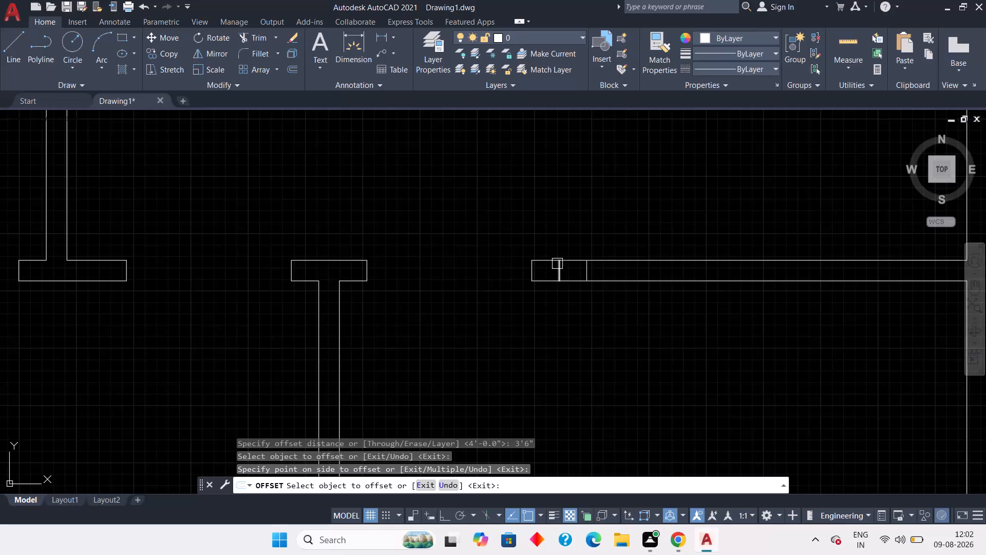
key("Escape")
key("Escape")
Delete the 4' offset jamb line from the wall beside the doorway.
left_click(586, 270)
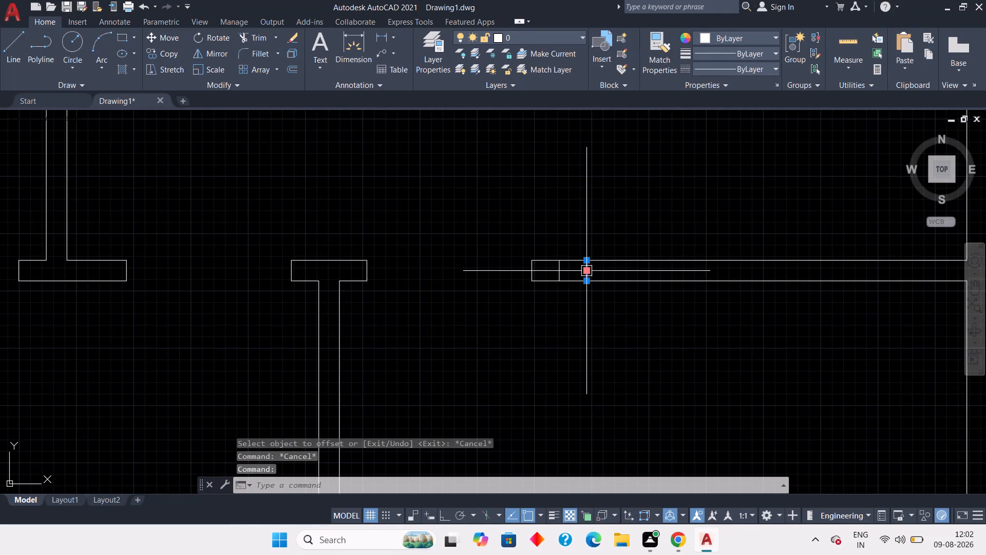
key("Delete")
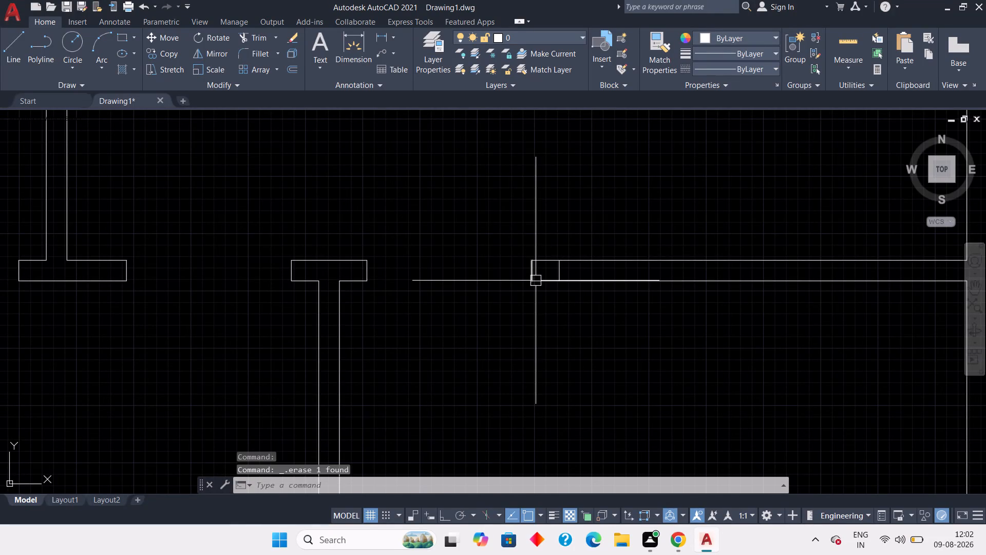
Widen the lower-right room's doorway to 3'6" by deleting its old right jamb and shortening both wall lines to the new jamb.
left_click(533, 277)
key("Delete")
left_click(538, 281)
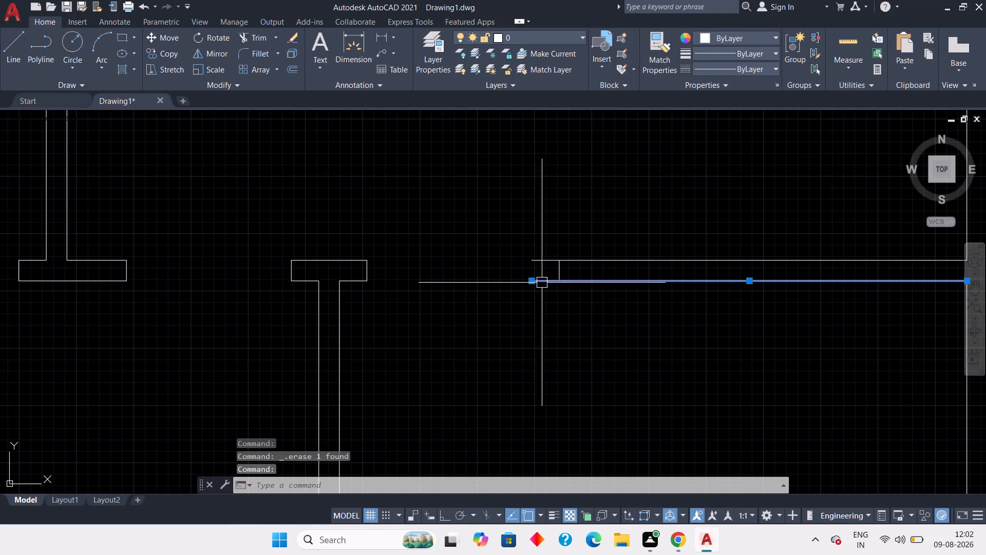
left_click(533, 280)
left_click(558, 280)
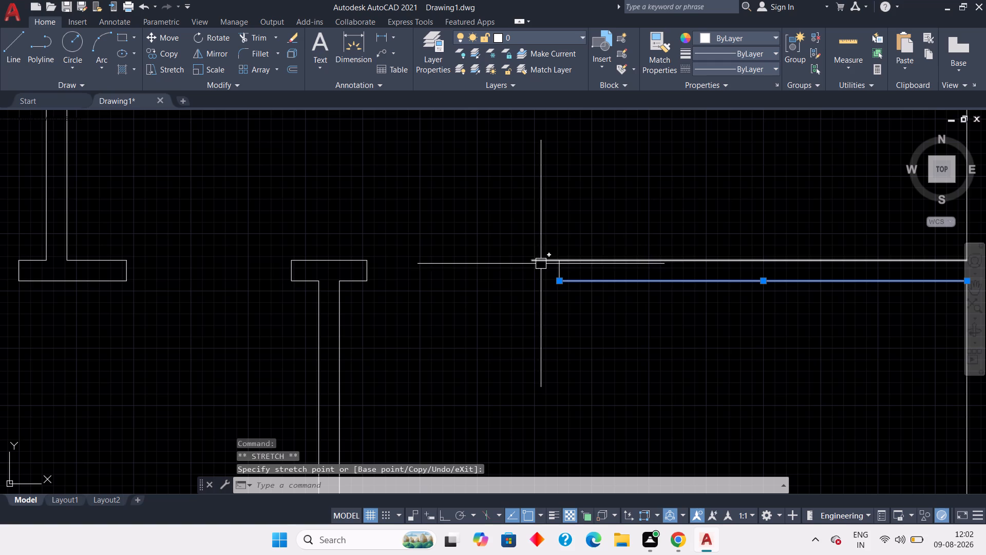
left_click(540, 262)
left_click(530, 261)
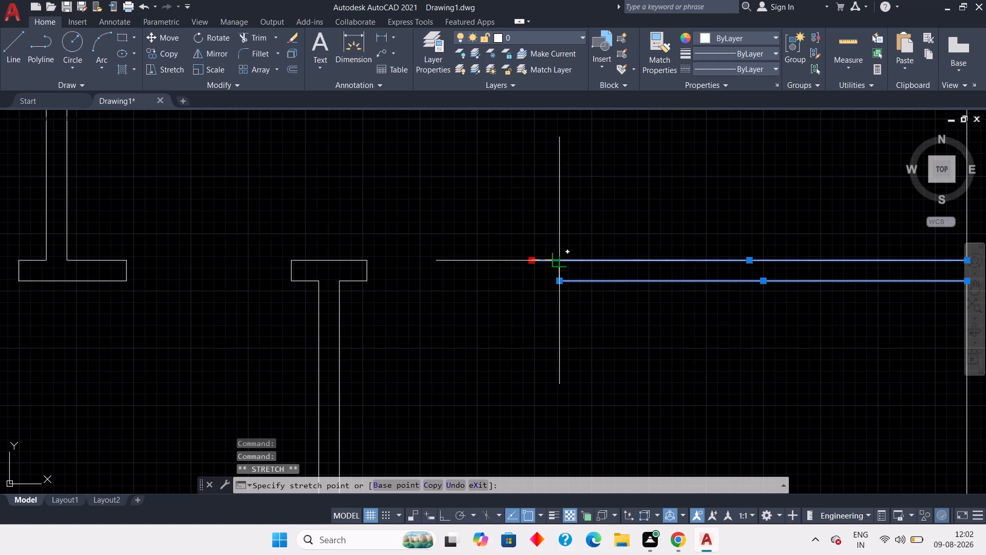
left_click(561, 263)
key("Escape")
scroll(548, 302, "down", 1)
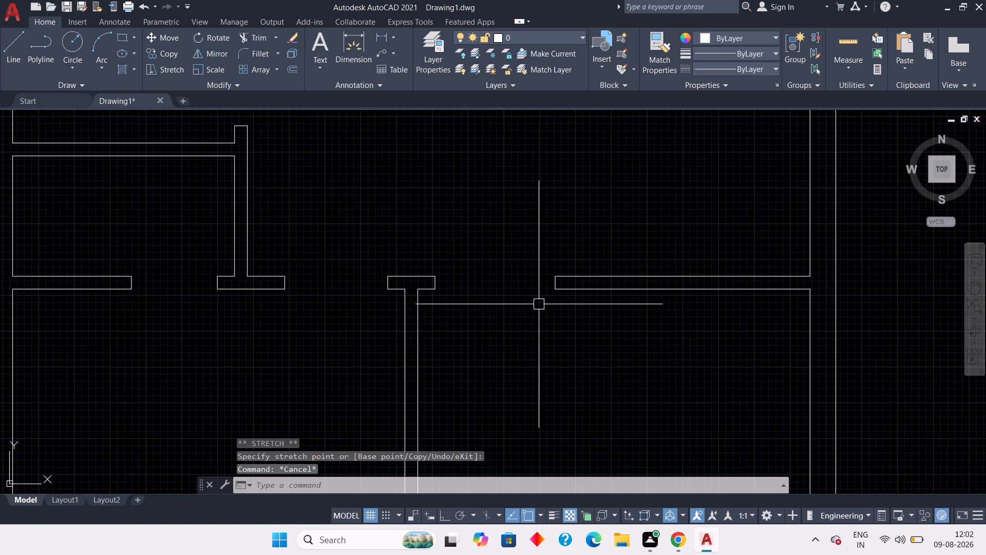
scroll(535, 304, "down", 1)
middle_click_drag(504, 318, 539, 310)
scroll(521, 308, "down", 1)
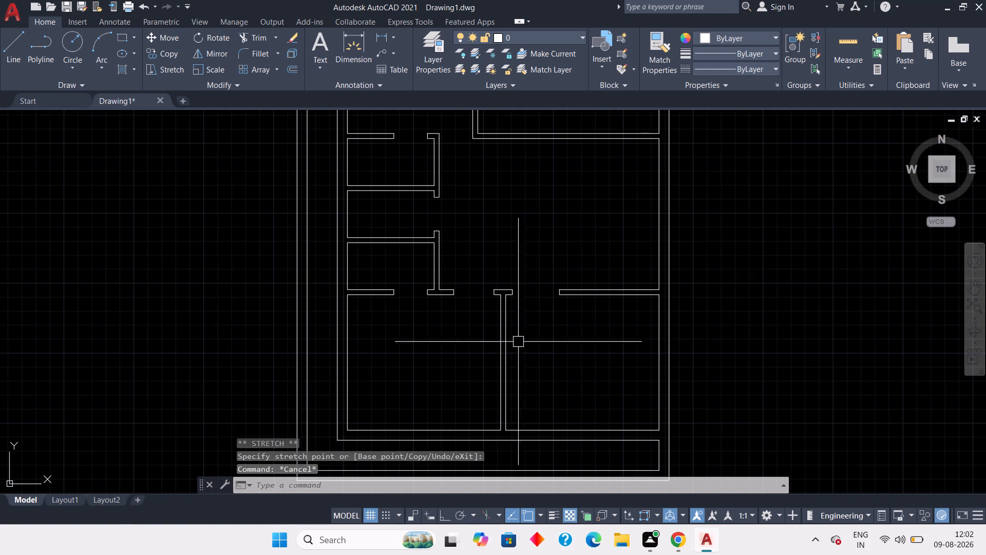
Inspect the doorway openings in the partitions around the small side rooms and the two bottom rooms.
scroll(532, 361, "down", 1)
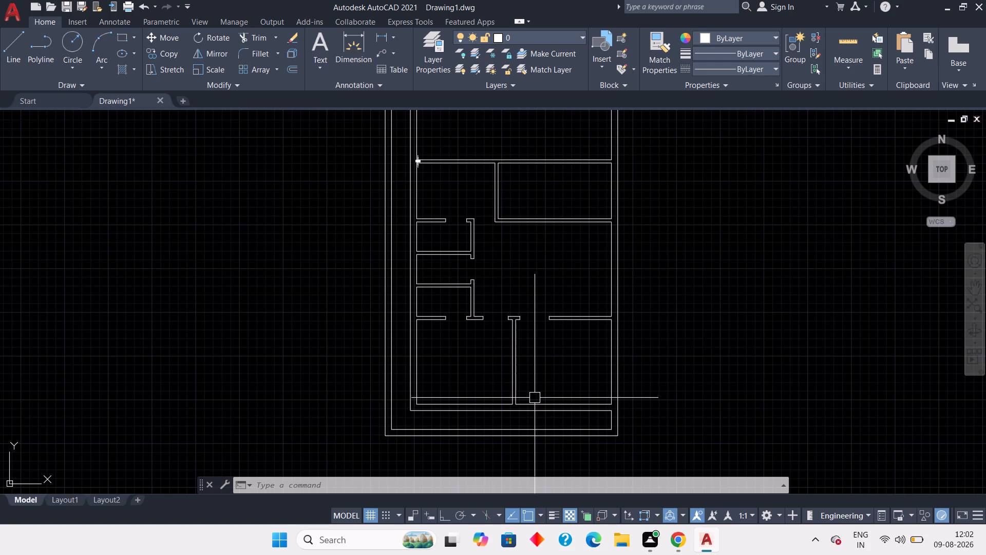
middle_click_drag(497, 239, 544, 288)
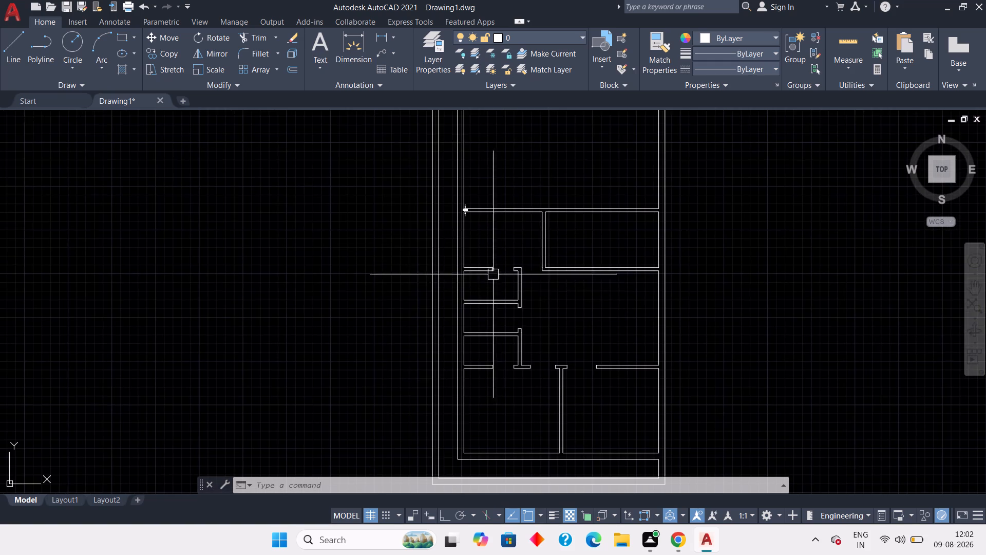
scroll(493, 274, "up", 4)
middle_click_drag(506, 302, 512, 316)
scroll(512, 316, "down", 2)
scroll(528, 290, "up", 3)
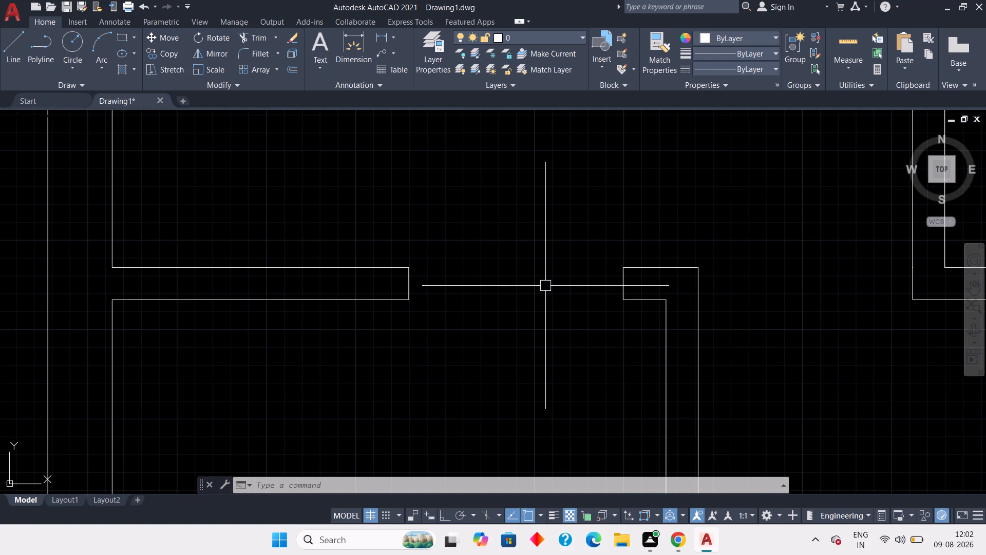
scroll(502, 246, "down", 4)
middle_click_drag(519, 301, 464, 244)
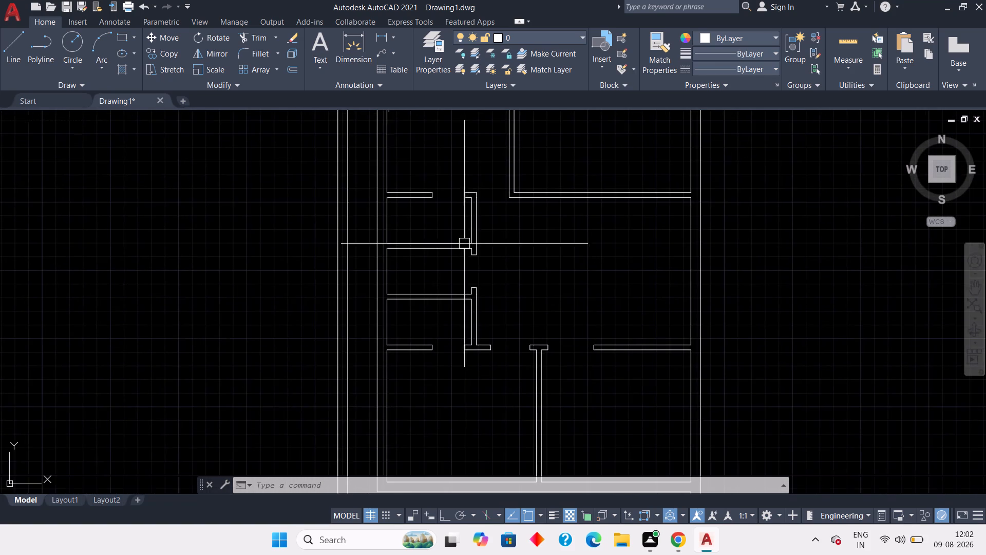
scroll(503, 289, "down", 2)
middle_click_drag(524, 341, 506, 273)
scroll(503, 264, "up", 3)
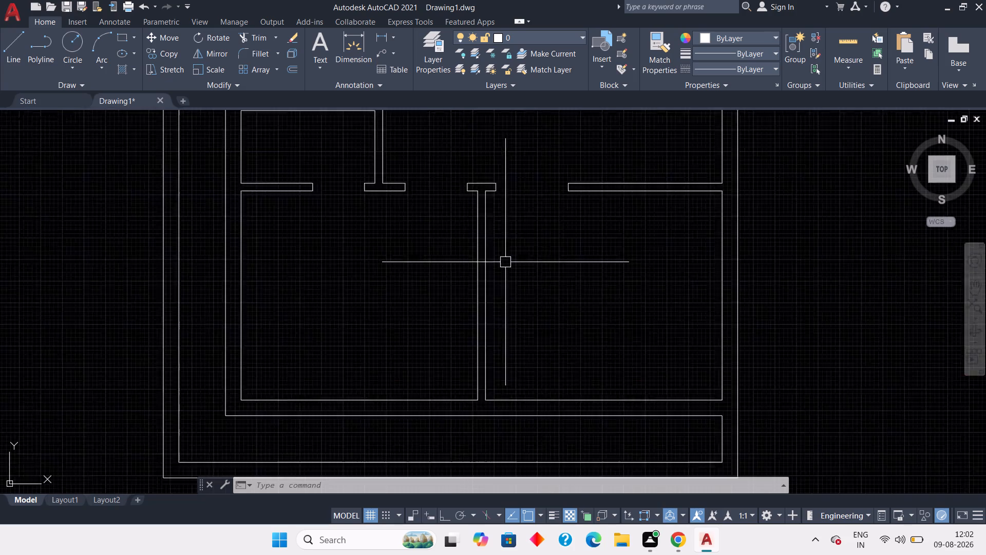
scroll(505, 262, "up", 1)
middle_click_drag(519, 247, 517, 323)
scroll(517, 284, "down", 3)
middle_click_drag(546, 282, 444, 318)
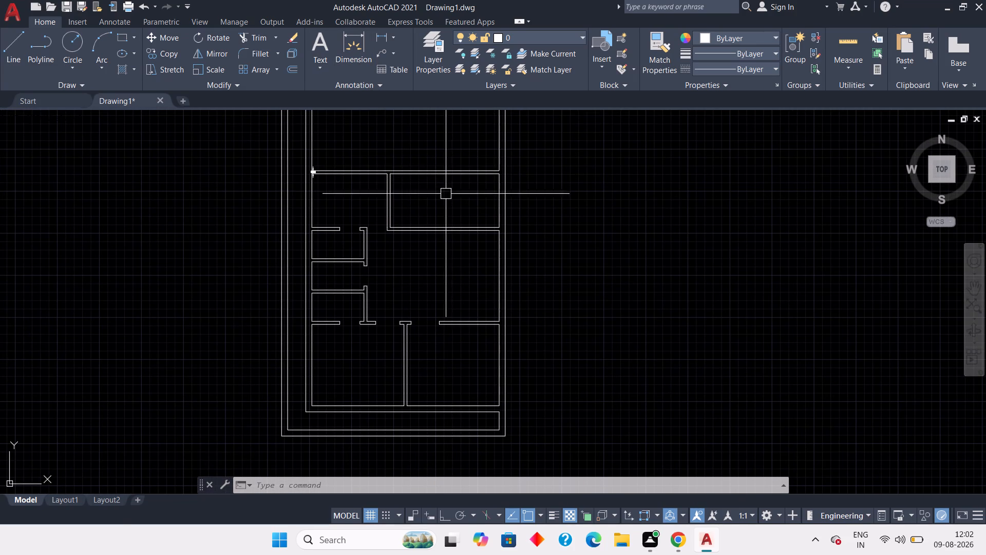
Insert three Door - Imperial blocks from the tool palettes: in the central hall, the lower-left room and the lower-right room.
key("t")
key("p")
key("space")
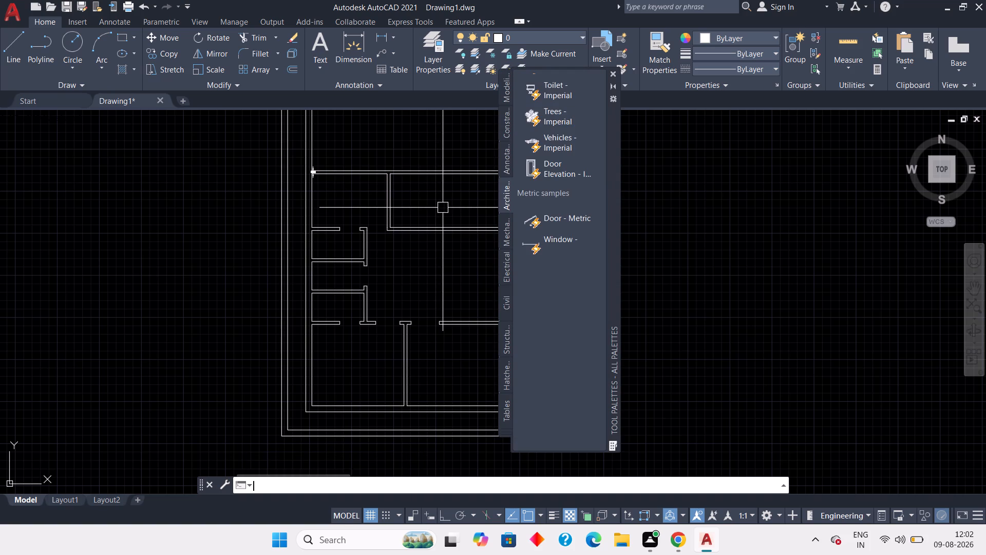
scroll(570, 128, "up", 7)
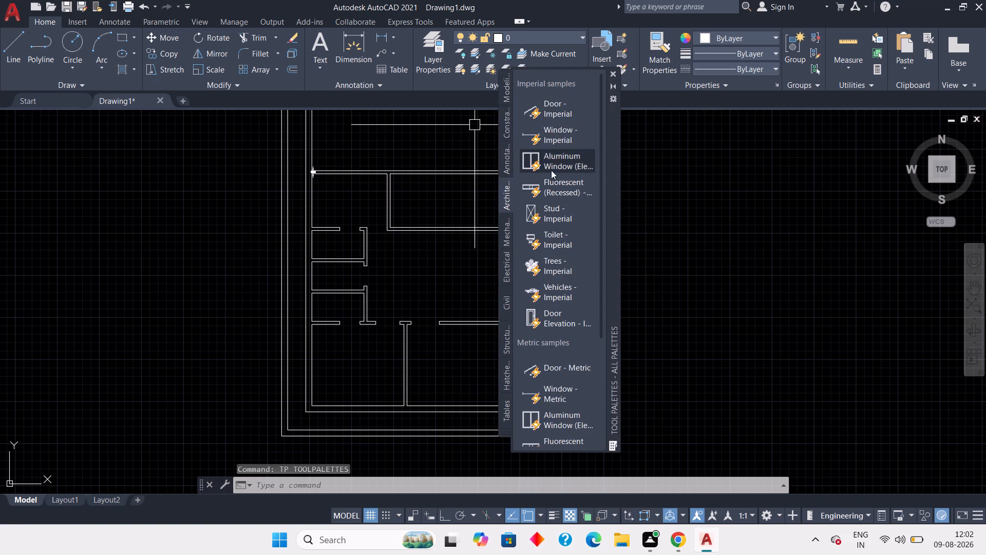
left_click(544, 108)
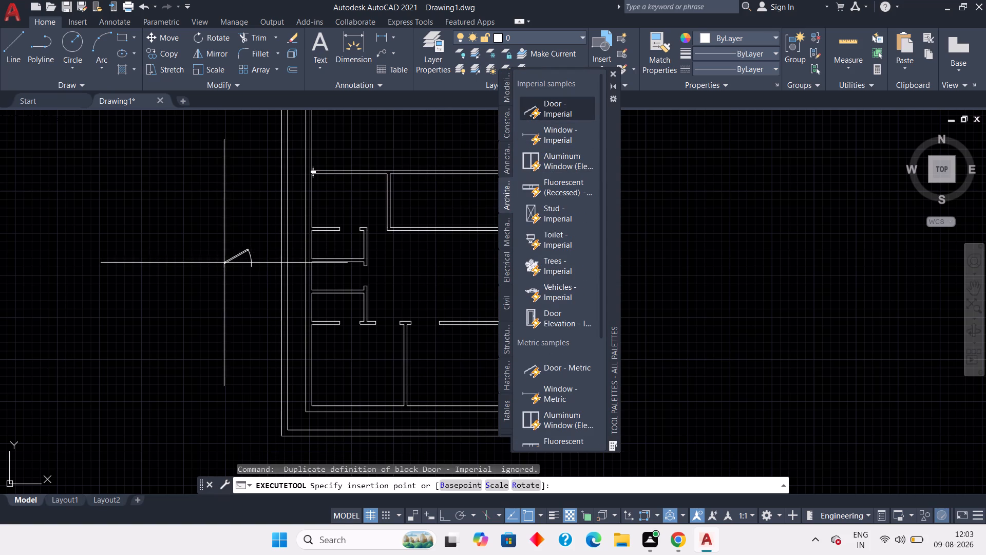
left_click(393, 280)
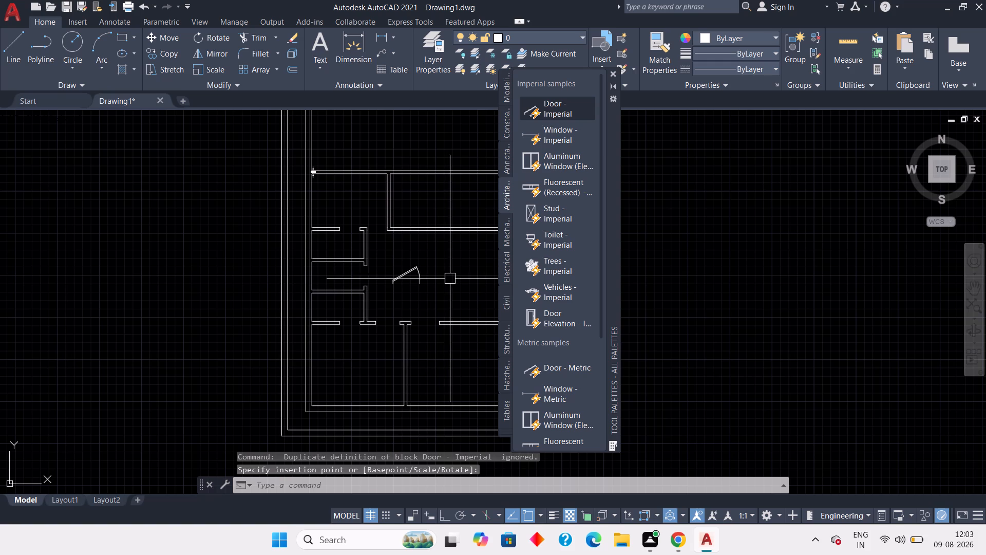
left_click(456, 276)
left_click(455, 288)
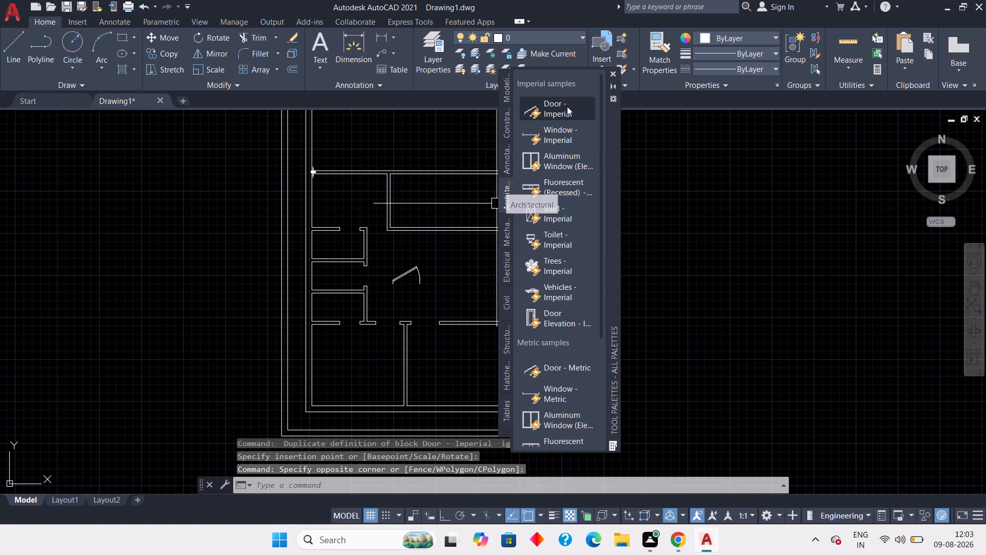
left_click_drag(561, 108, 556, 116)
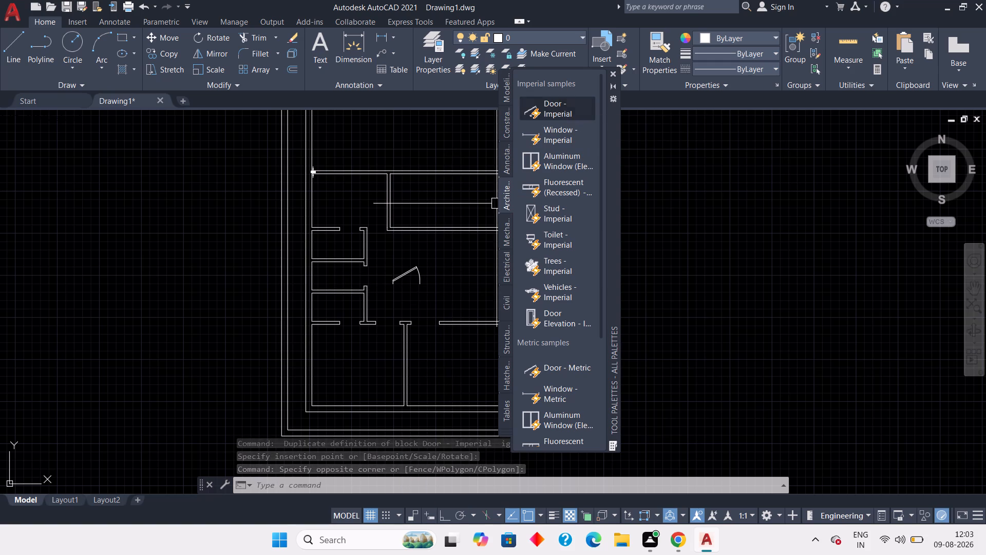
left_click(332, 360)
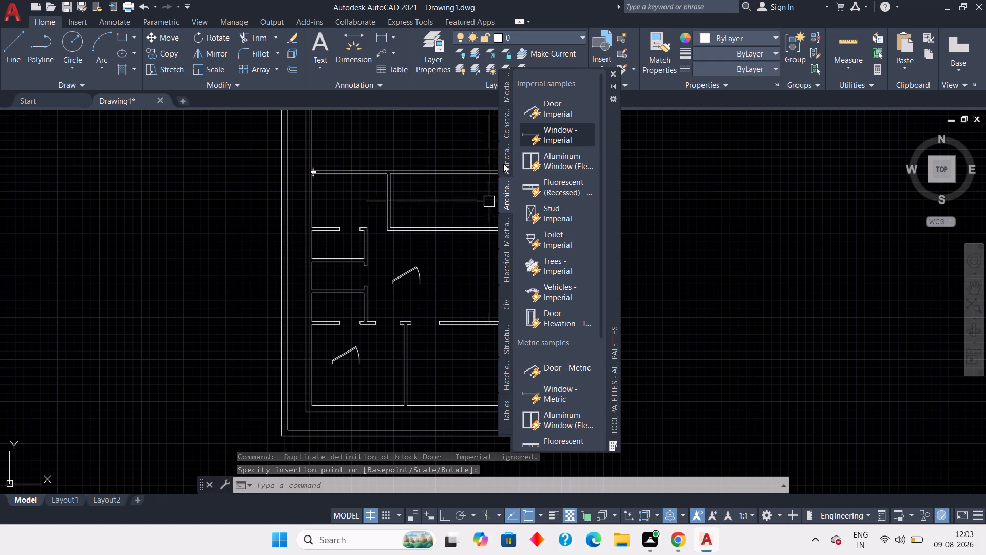
left_click(546, 106)
left_click(438, 351)
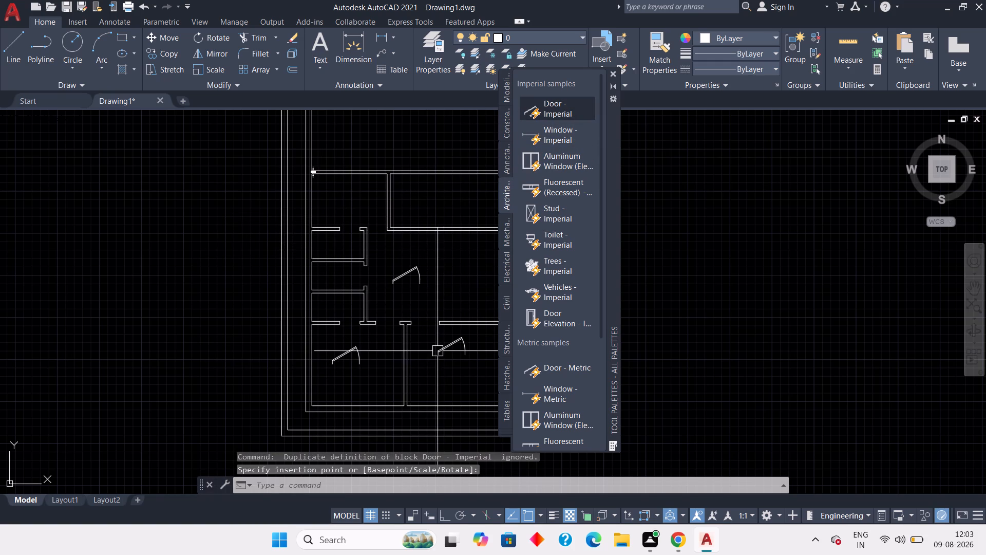
Insert two more Door - Imperial blocks, in the room above the small side rooms and above the hall's door, and close the tool palettes.
left_click_drag(564, 112, 517, 143)
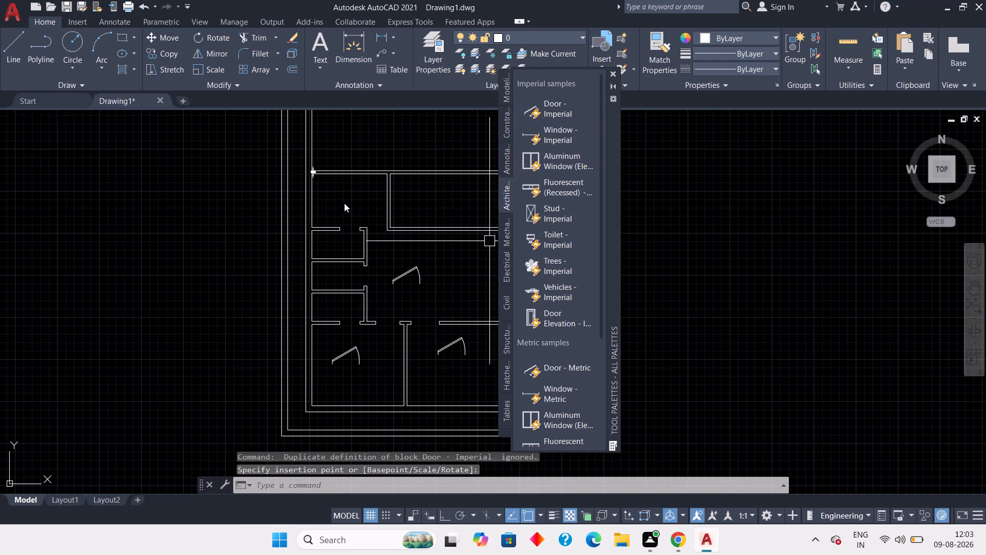
left_click(343, 202)
left_click(367, 216)
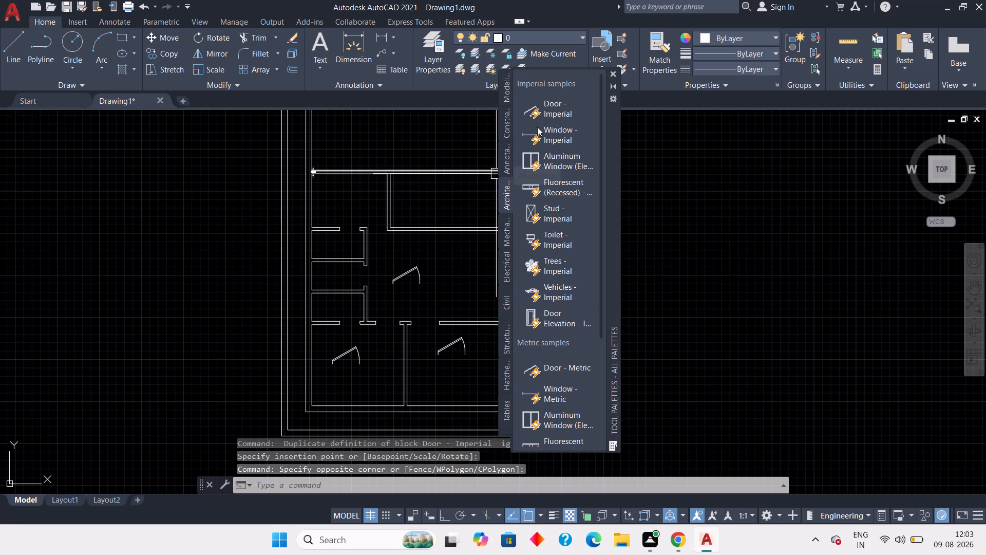
left_click(544, 105)
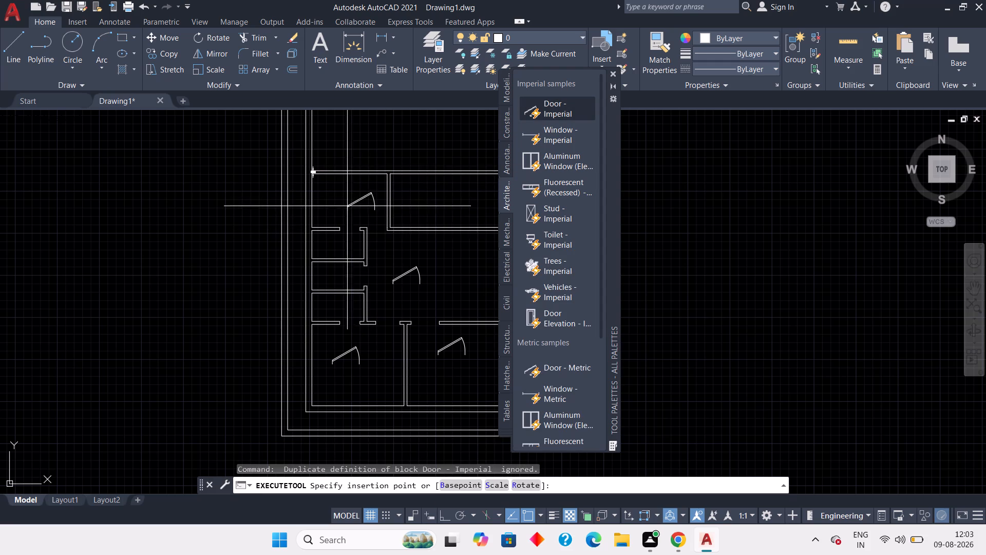
left_click(346, 207)
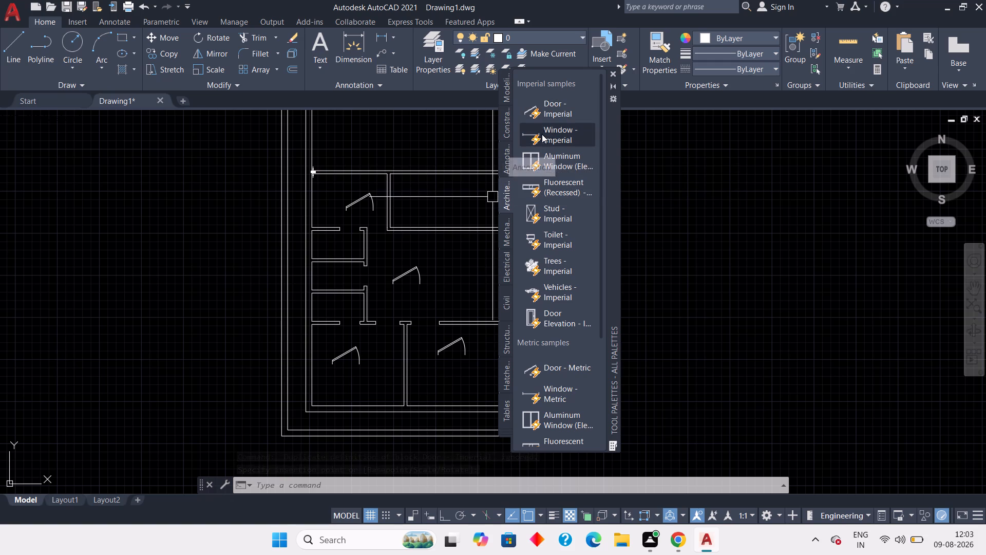
left_click(544, 108)
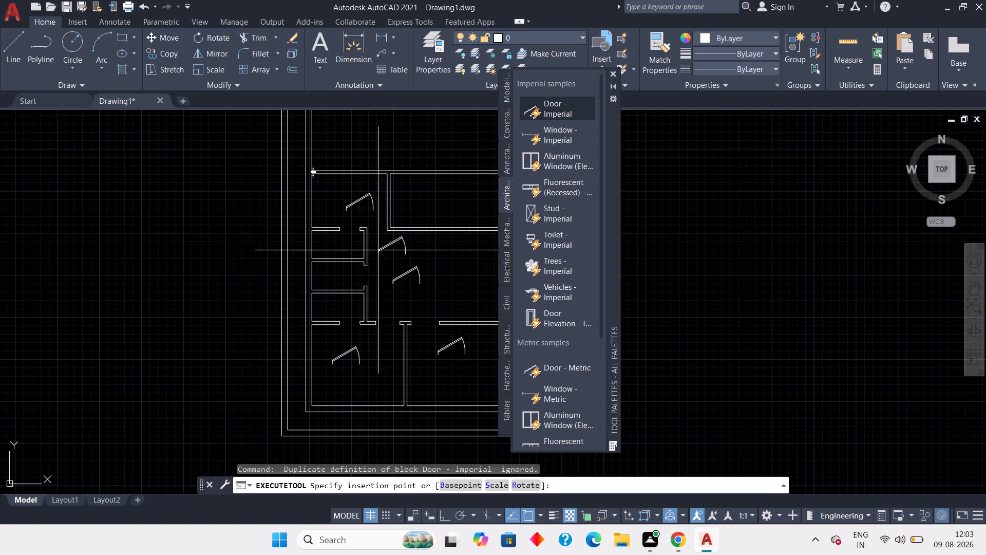
left_click(389, 256)
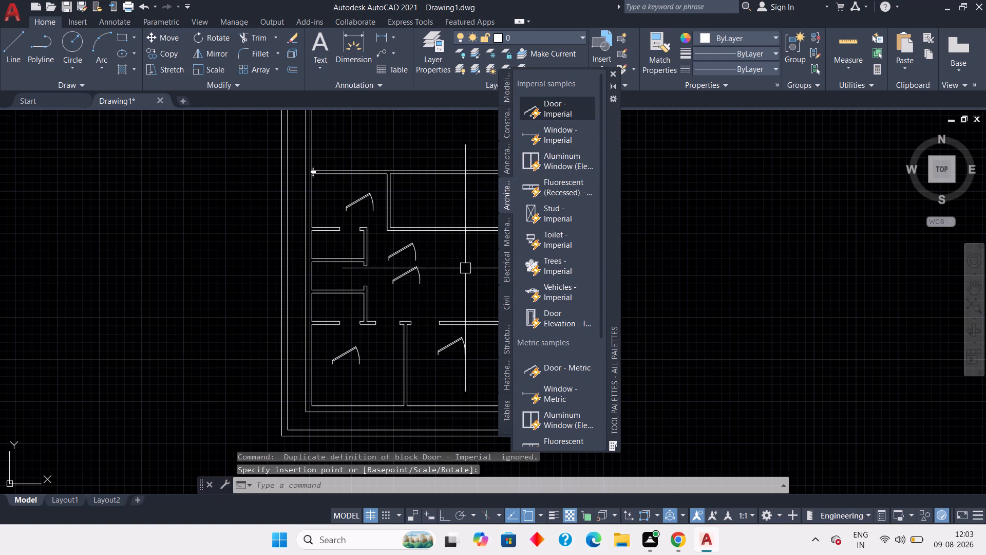
left_click(613, 70)
key("Escape")
key("Escape")
Flip the lower-right room's door block to swing downward and set its opening angle to Open 90º.
scroll(428, 376, "up", 2)
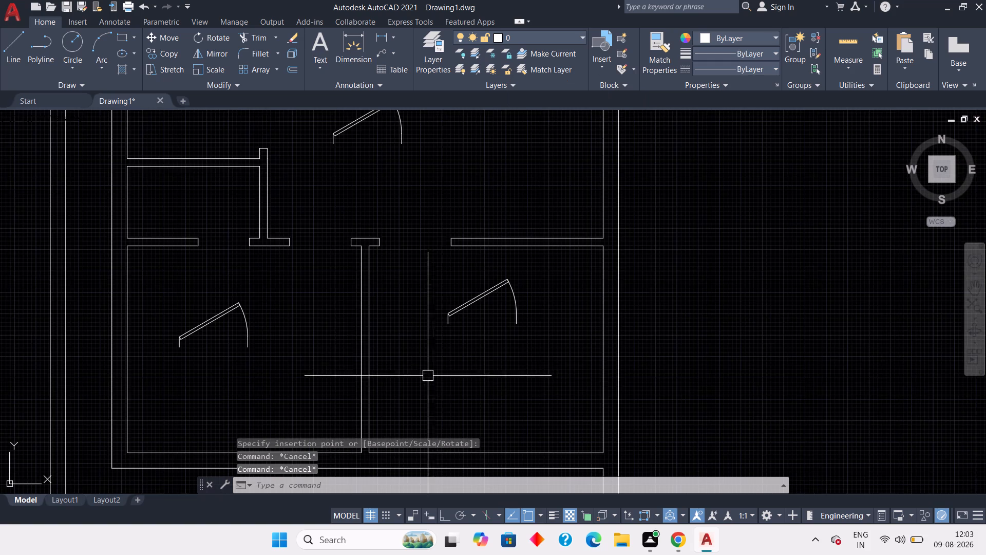
middle_click_drag(444, 347, 465, 386)
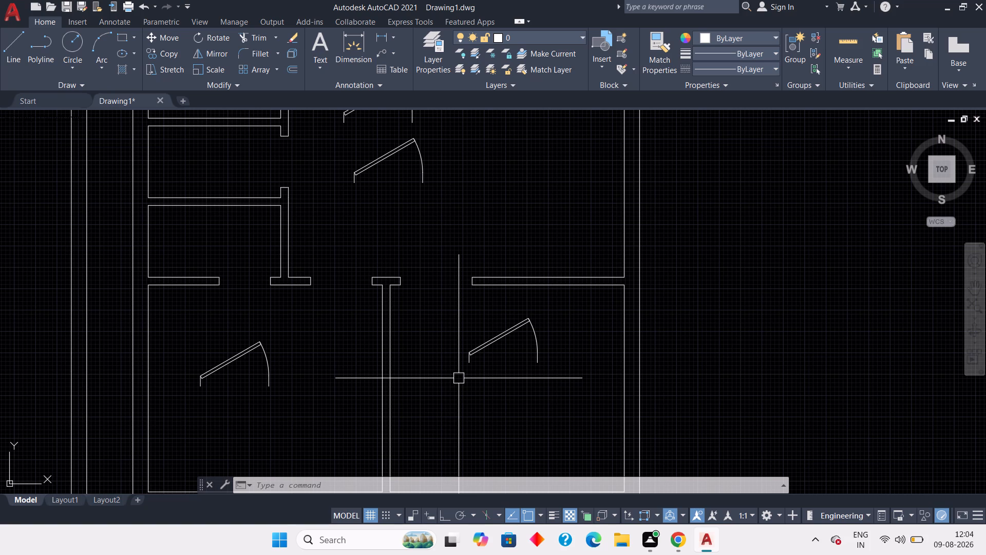
middle_click_drag(440, 339, 449, 373)
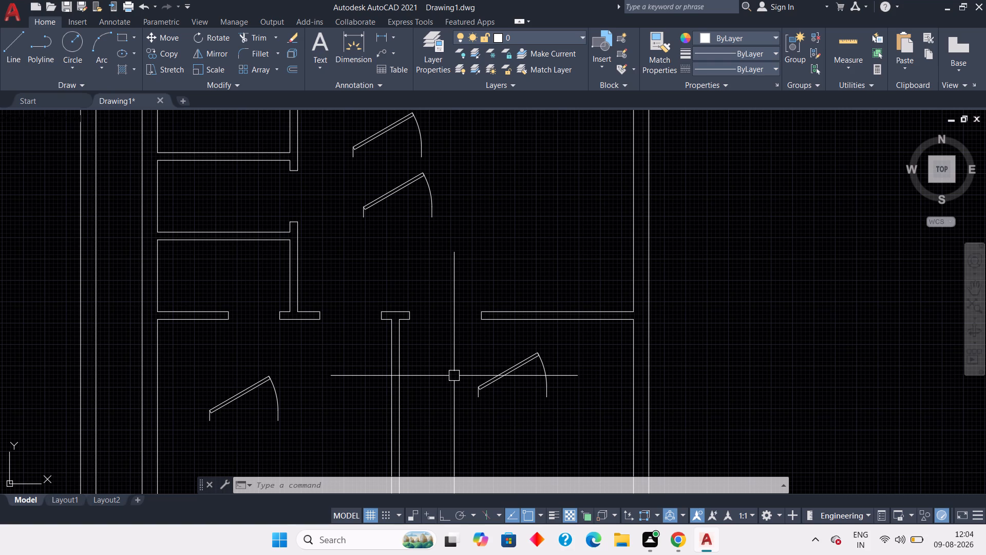
left_click(491, 385)
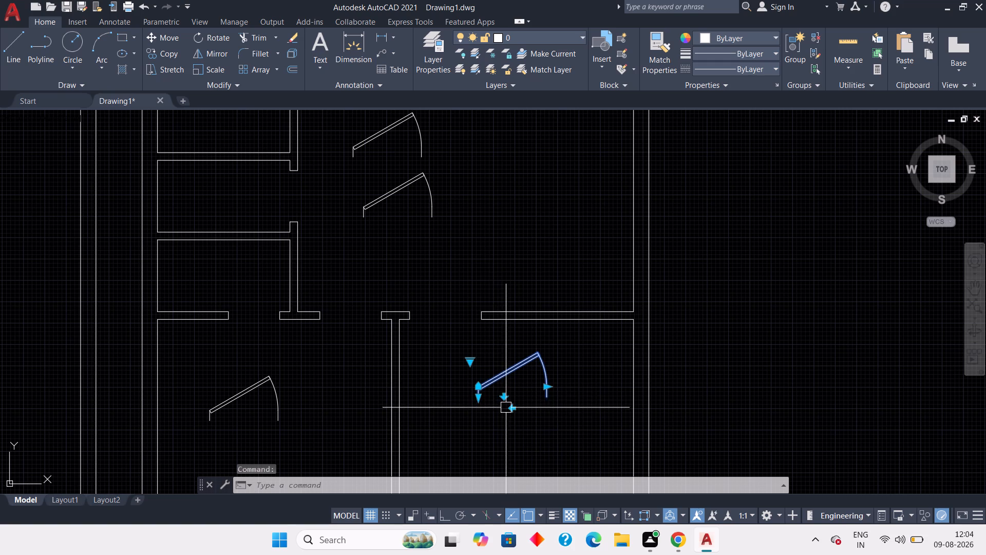
left_click(503, 398)
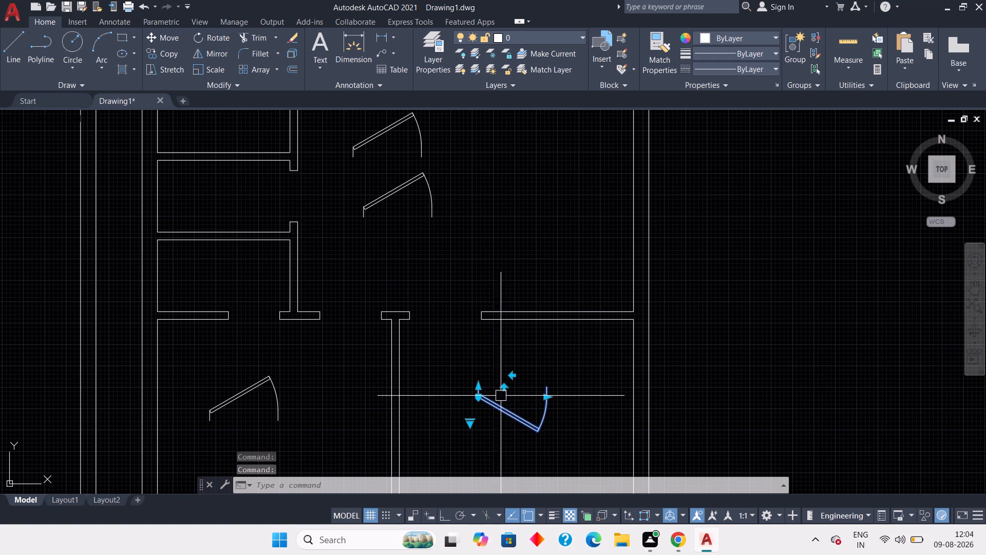
left_click(472, 422)
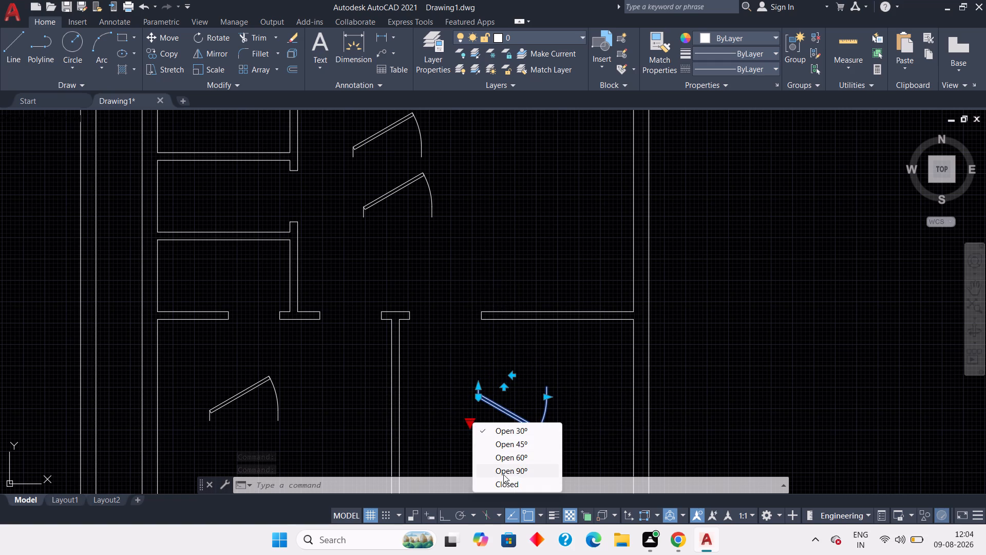
left_click(508, 470)
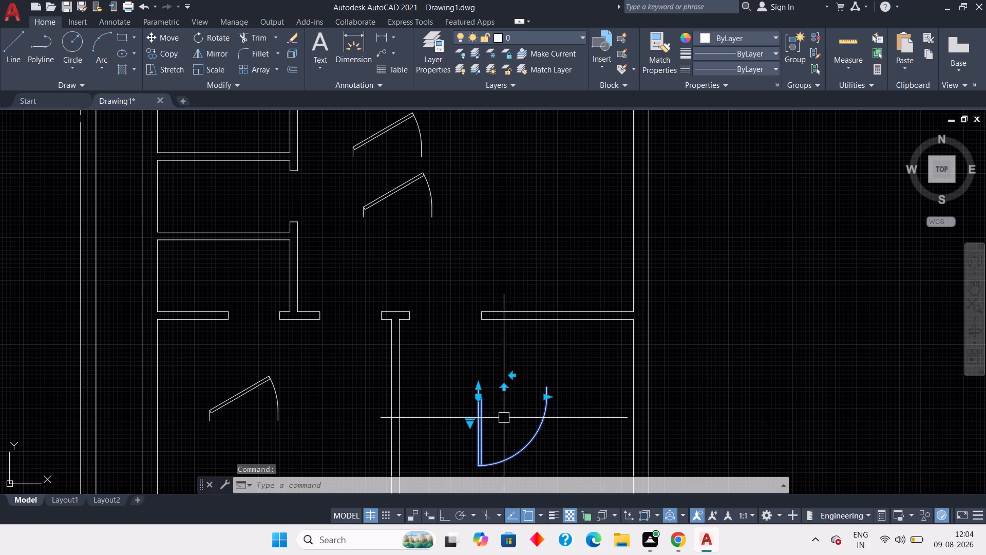
middle_click_drag(510, 427, 489, 367)
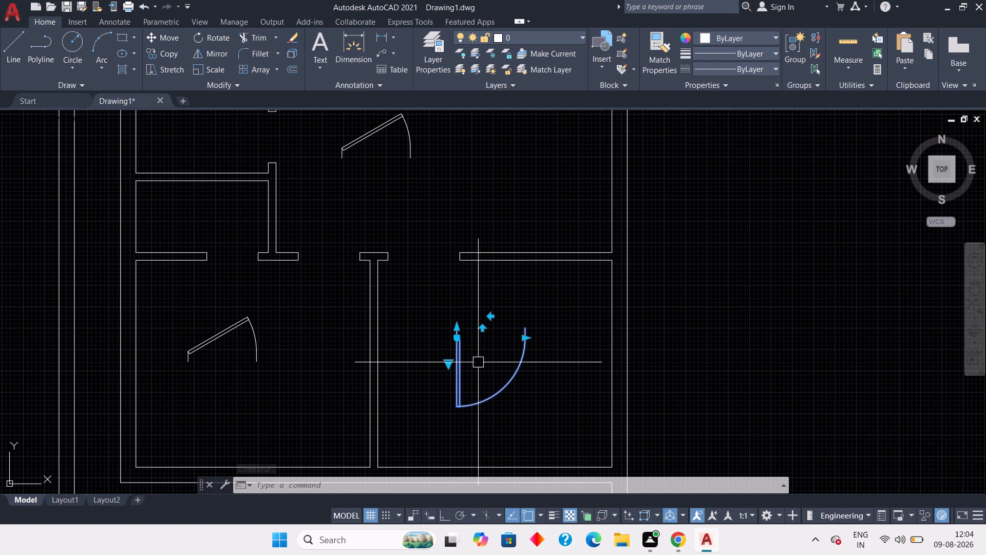
key("Escape")
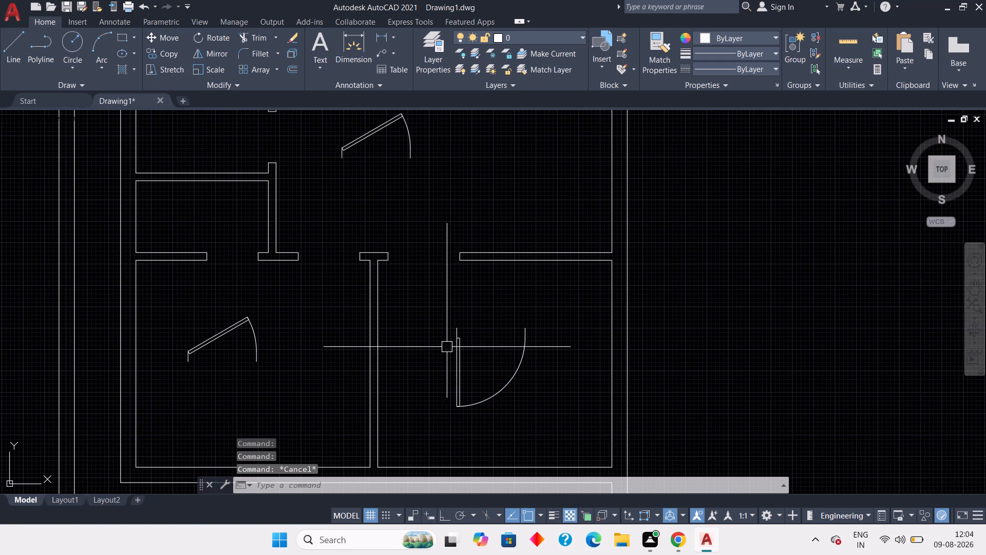
Move the lower-right room's door block by its upper hinge-side end onto the upper corner of the wall stub beside that room's doorway.
left_click(447, 347)
left_click(460, 334)
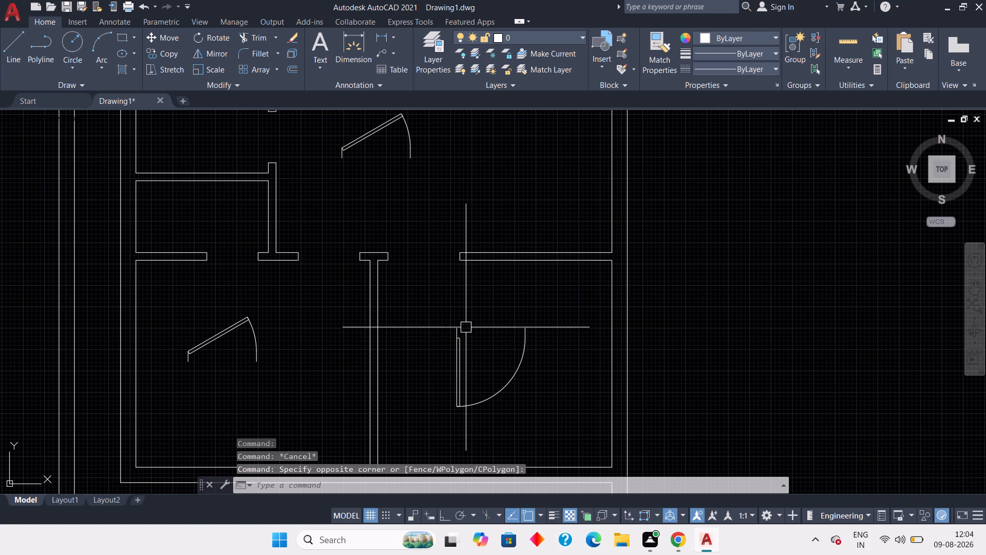
left_click_drag(472, 321, 458, 344)
left_click(434, 355)
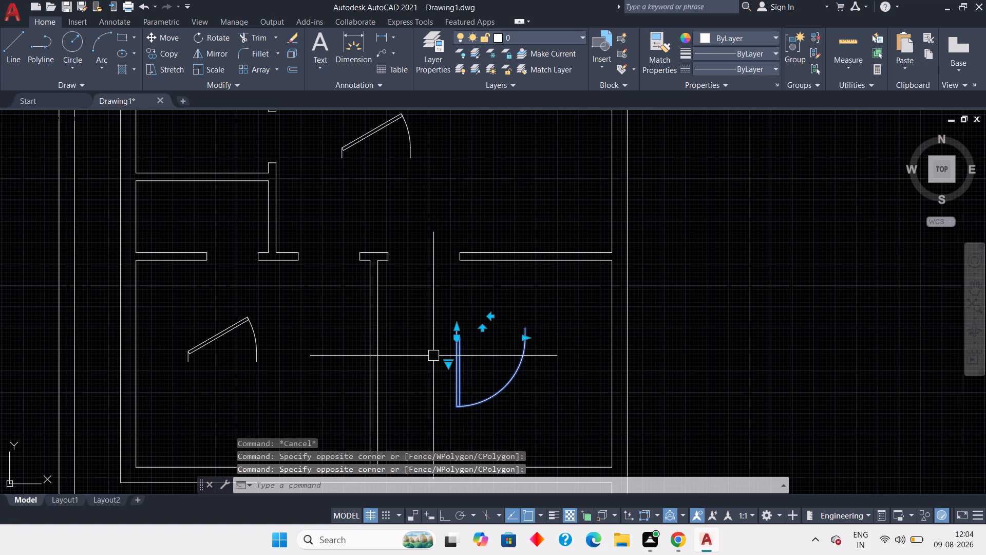
type("m")
key("space")
scroll(433, 356, "up", 4)
middle_click_drag(500, 316, 508, 408)
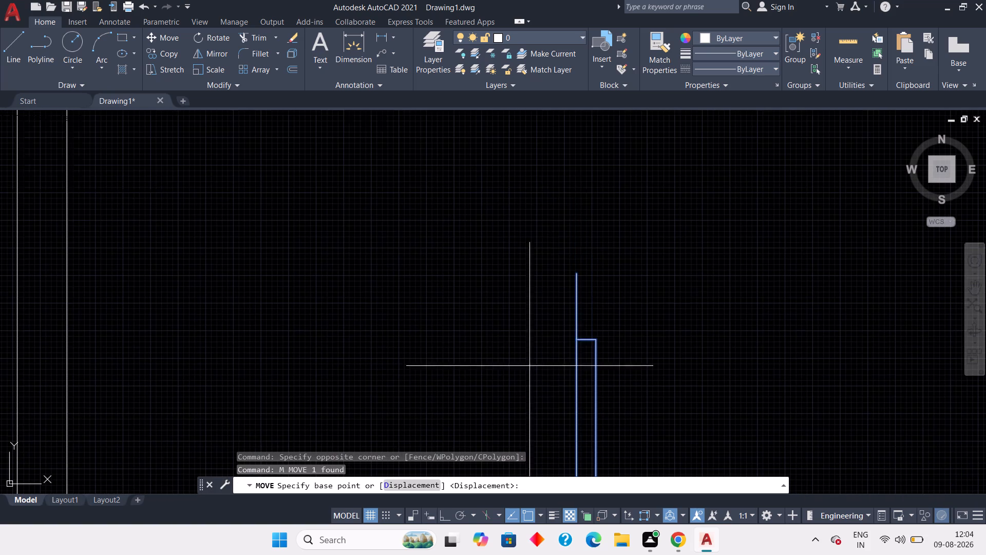
left_click(575, 276)
scroll(529, 269, "down", 1)
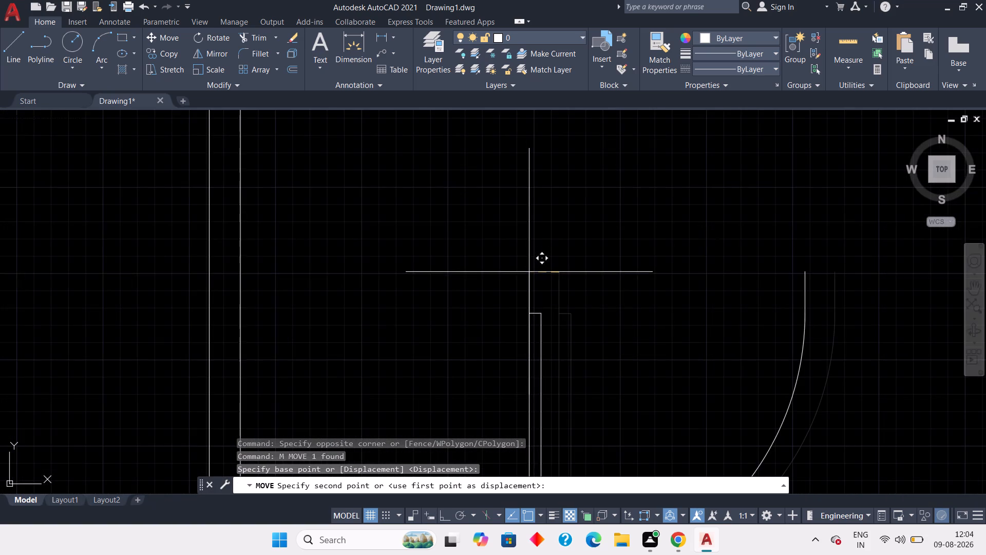
scroll(528, 276, "down", 3)
middle_click_drag(508, 290, 555, 361)
scroll(555, 361, "down", 1)
scroll(506, 279, "up", 3)
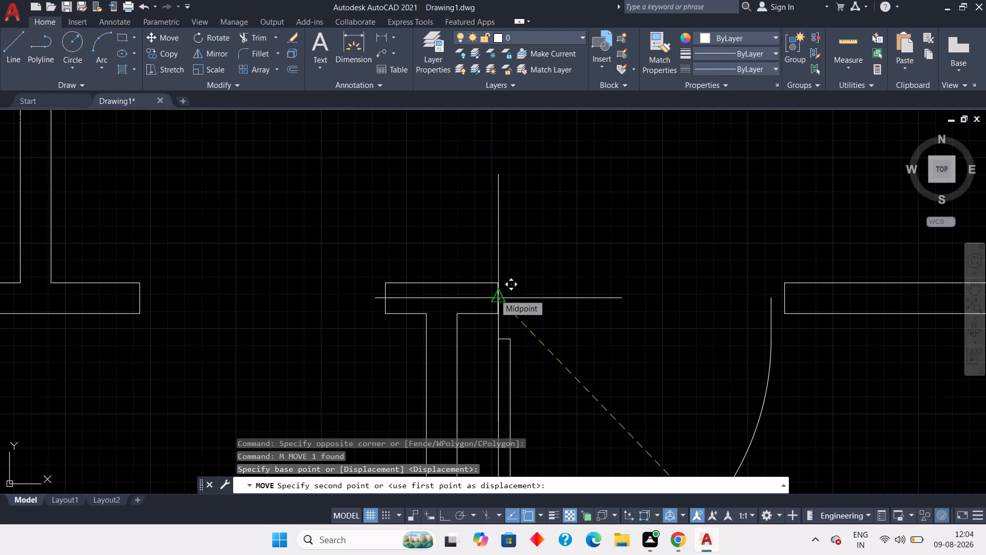
scroll(495, 294, "up", 2)
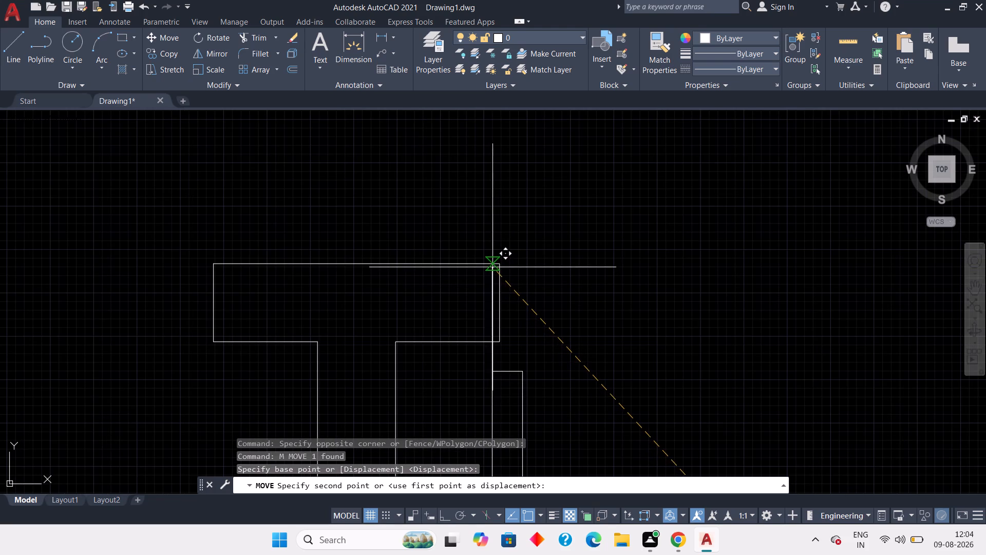
left_click(496, 270)
scroll(458, 359, "down", 1)
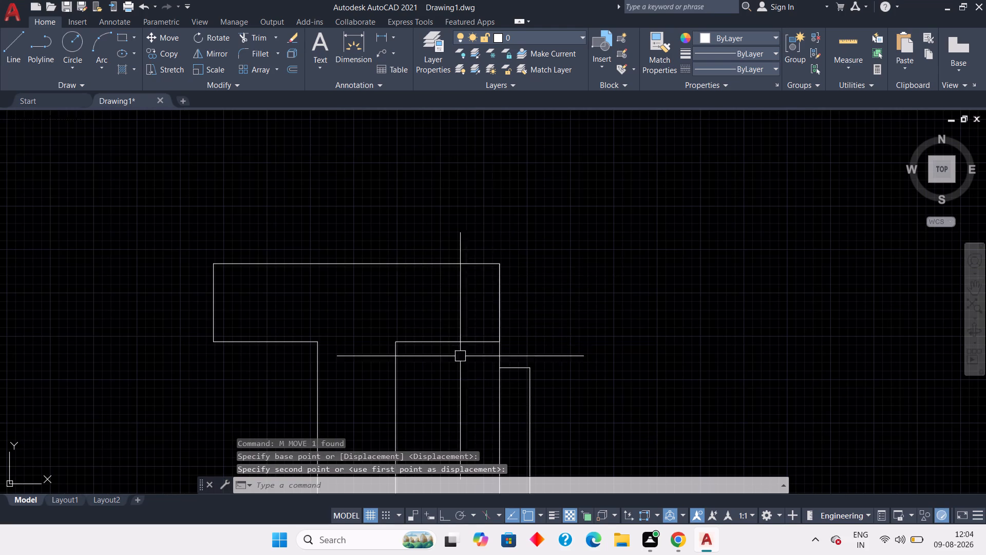
scroll(459, 358, "down", 2)
scroll(519, 360, "down", 1)
middle_click_drag(553, 363, 552, 284)
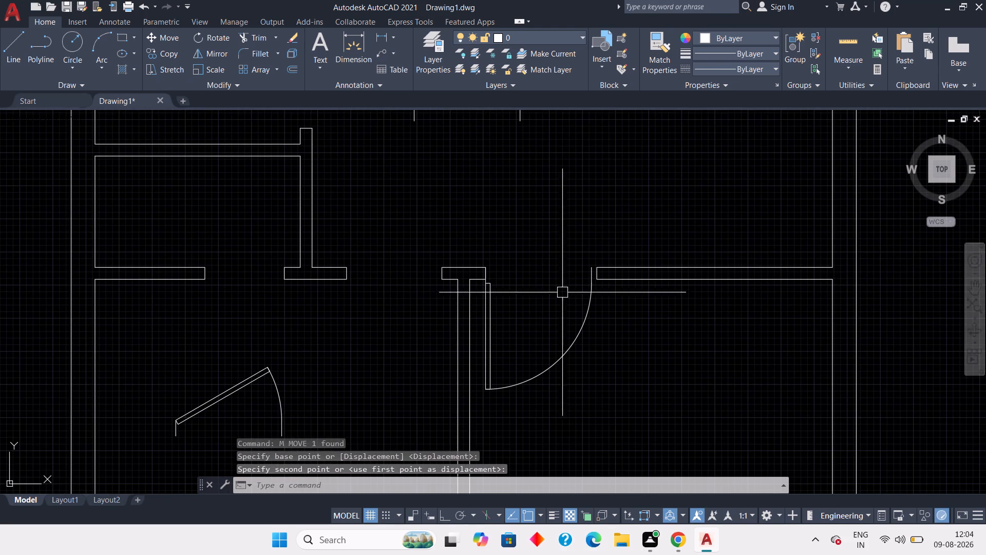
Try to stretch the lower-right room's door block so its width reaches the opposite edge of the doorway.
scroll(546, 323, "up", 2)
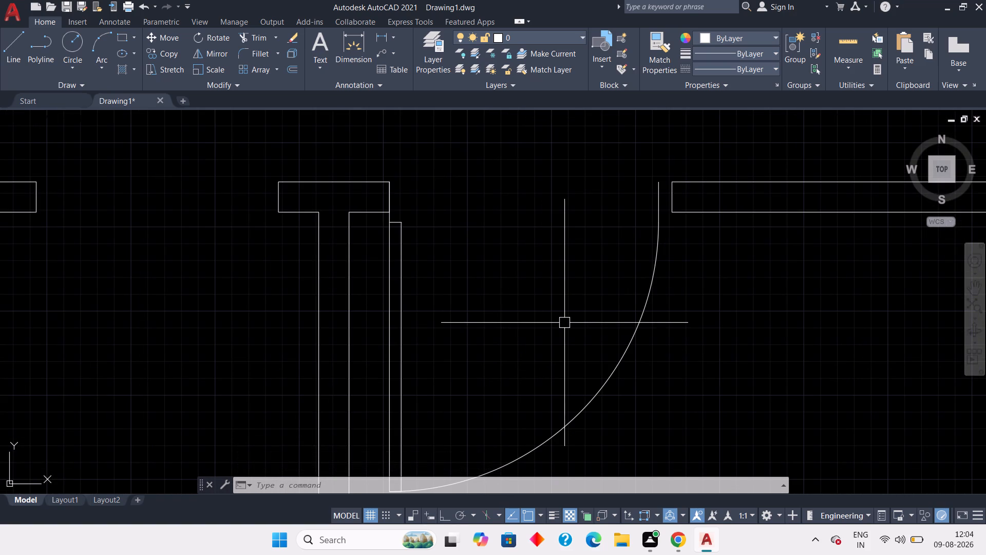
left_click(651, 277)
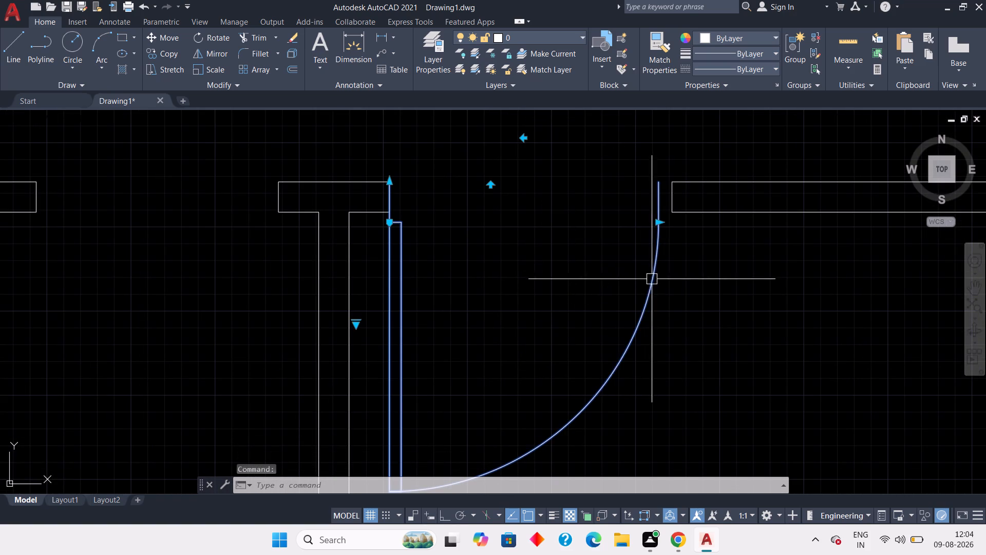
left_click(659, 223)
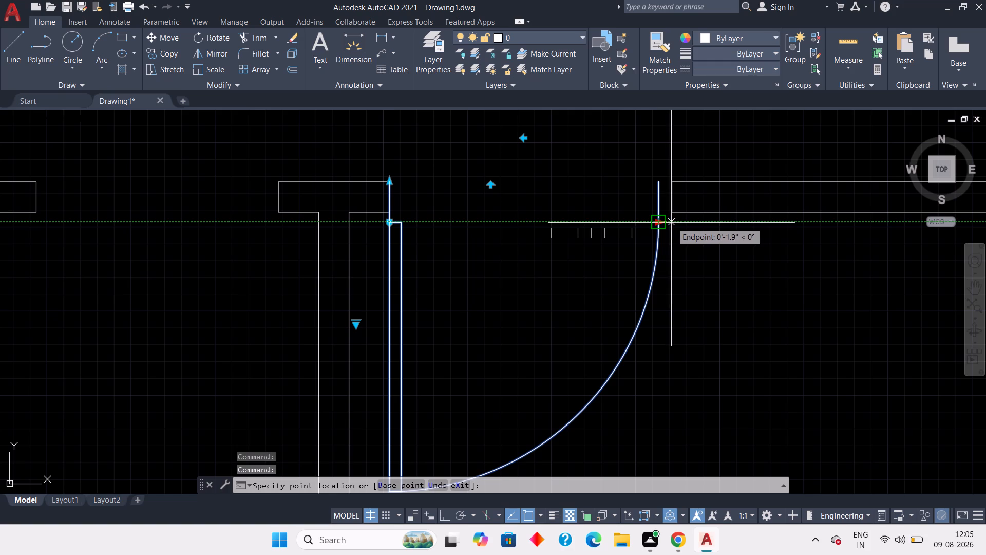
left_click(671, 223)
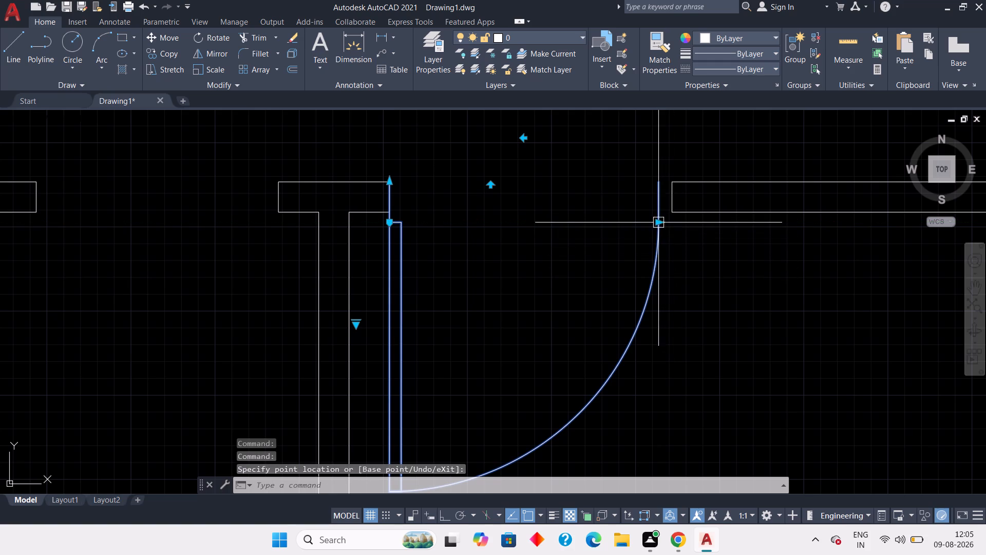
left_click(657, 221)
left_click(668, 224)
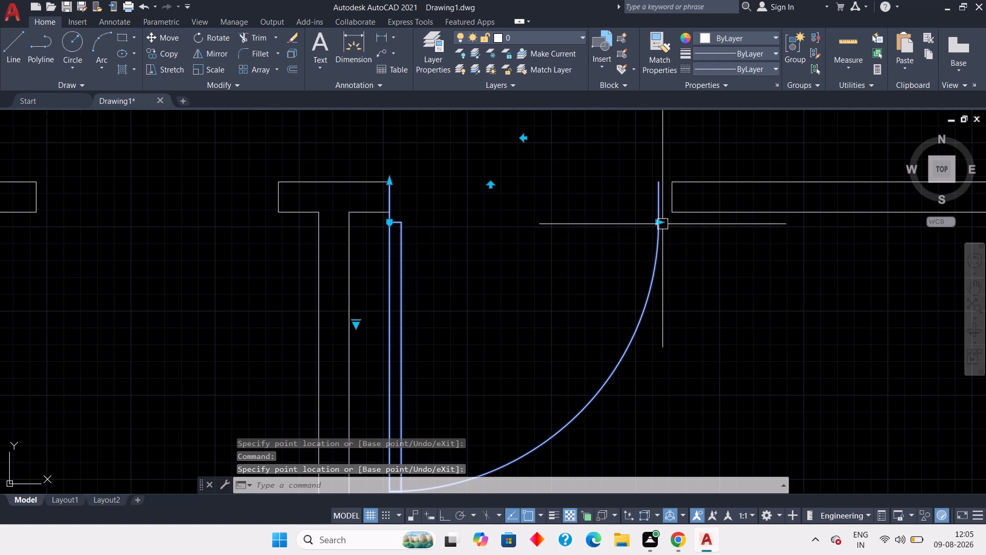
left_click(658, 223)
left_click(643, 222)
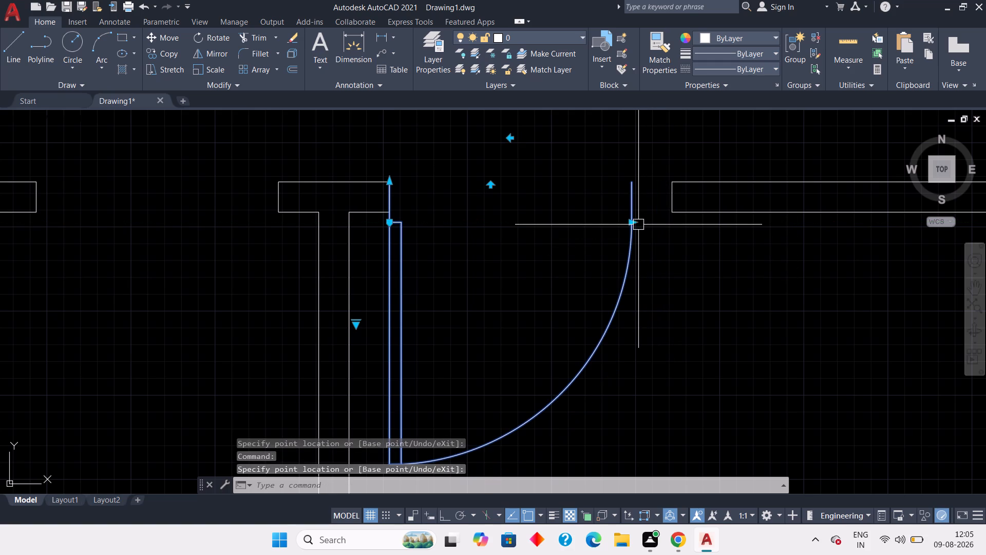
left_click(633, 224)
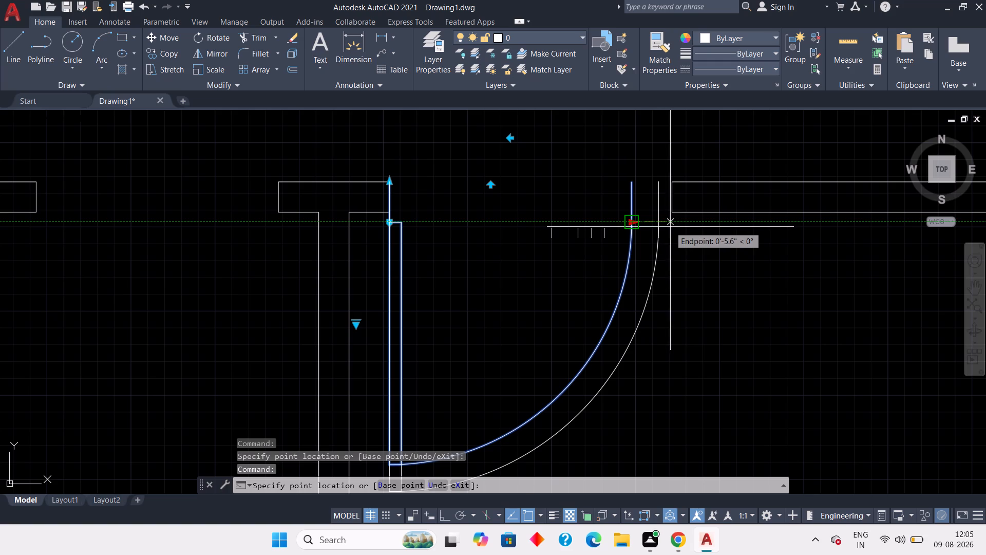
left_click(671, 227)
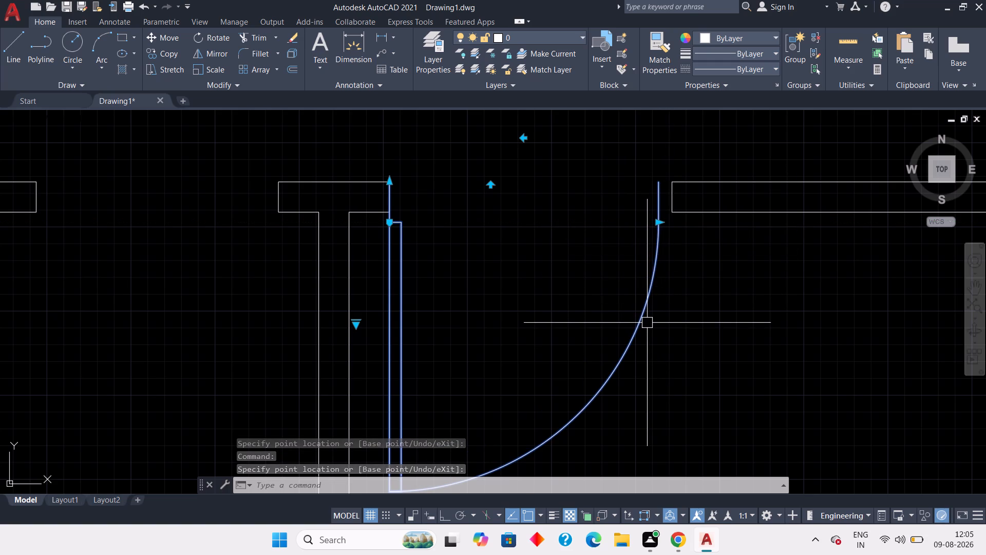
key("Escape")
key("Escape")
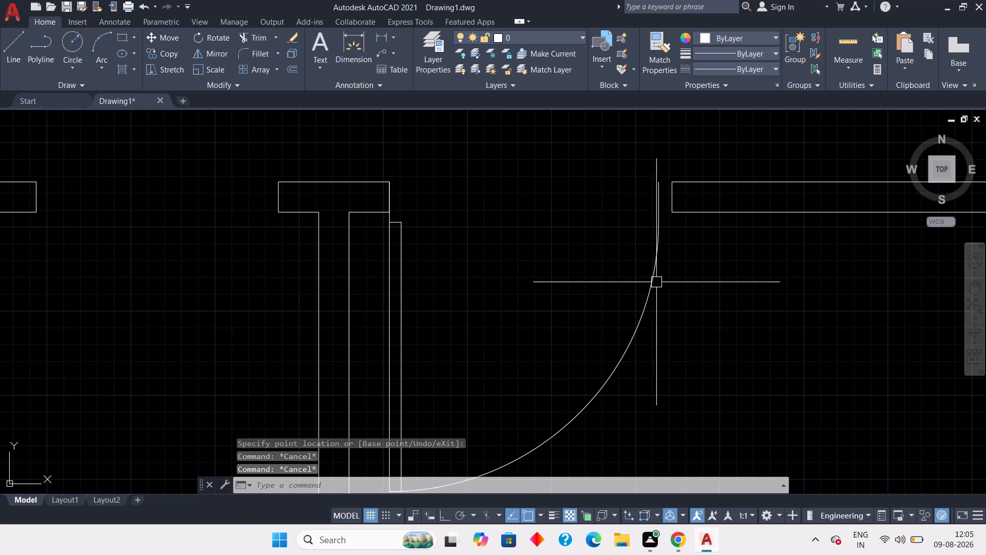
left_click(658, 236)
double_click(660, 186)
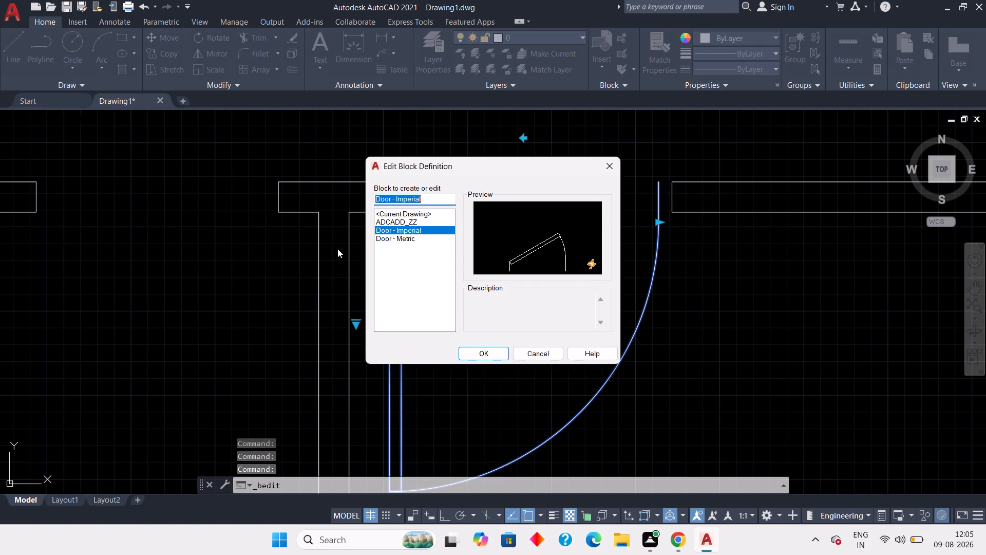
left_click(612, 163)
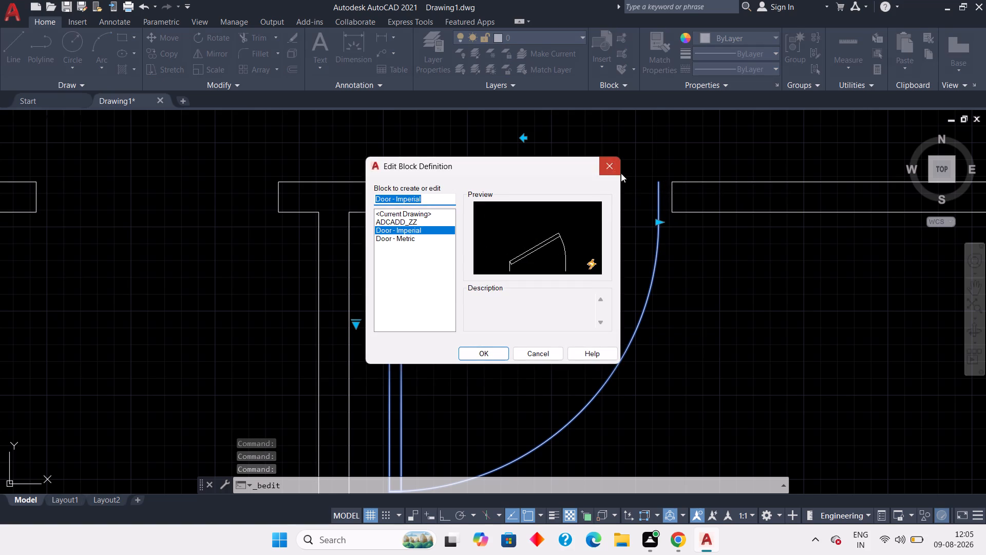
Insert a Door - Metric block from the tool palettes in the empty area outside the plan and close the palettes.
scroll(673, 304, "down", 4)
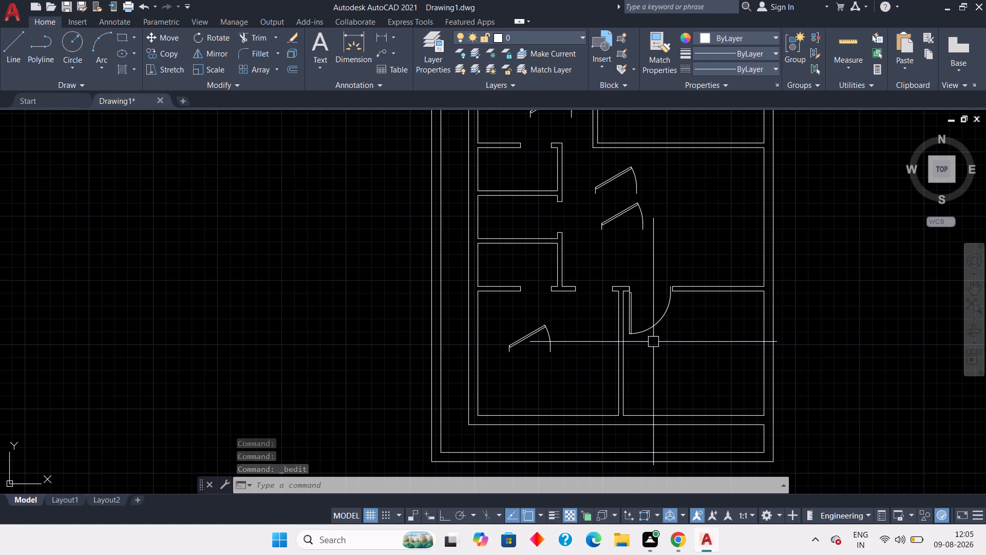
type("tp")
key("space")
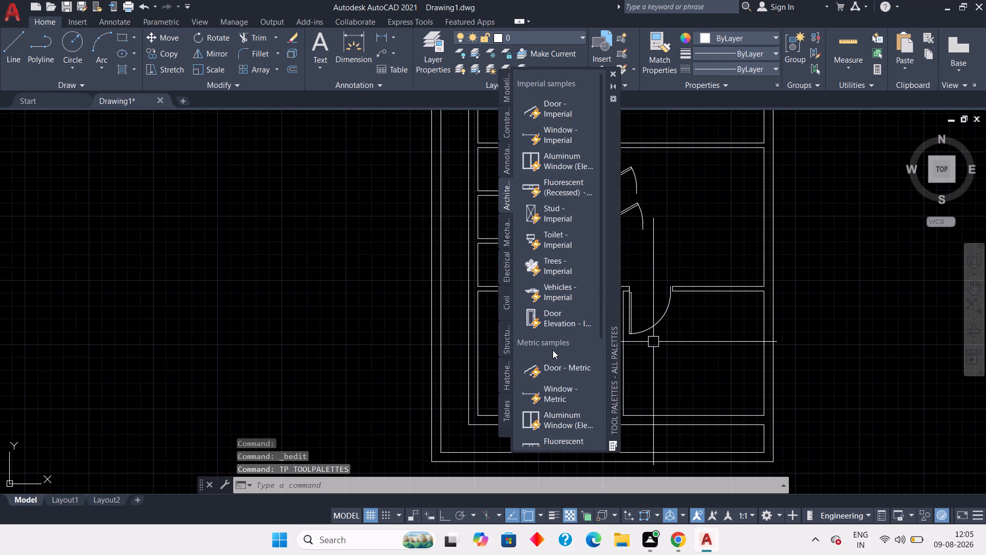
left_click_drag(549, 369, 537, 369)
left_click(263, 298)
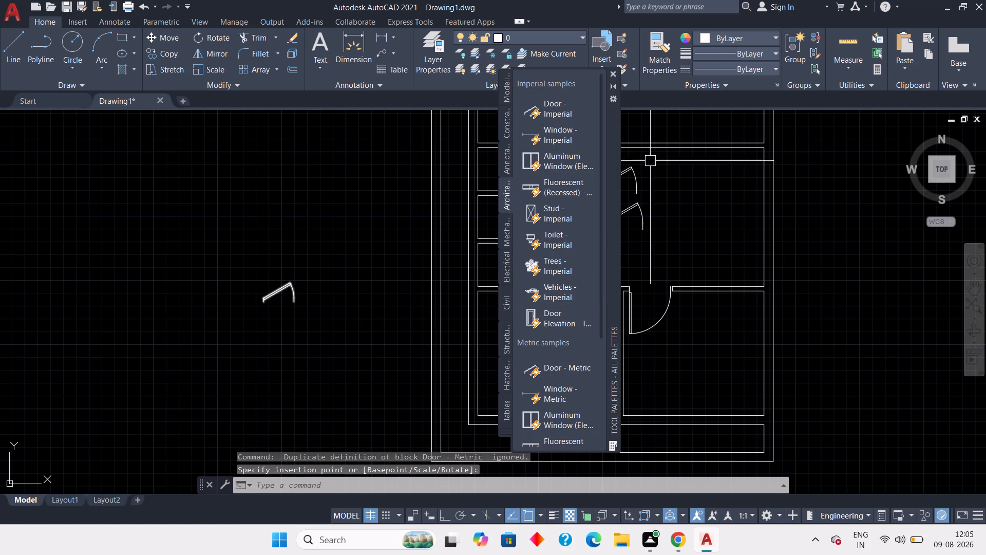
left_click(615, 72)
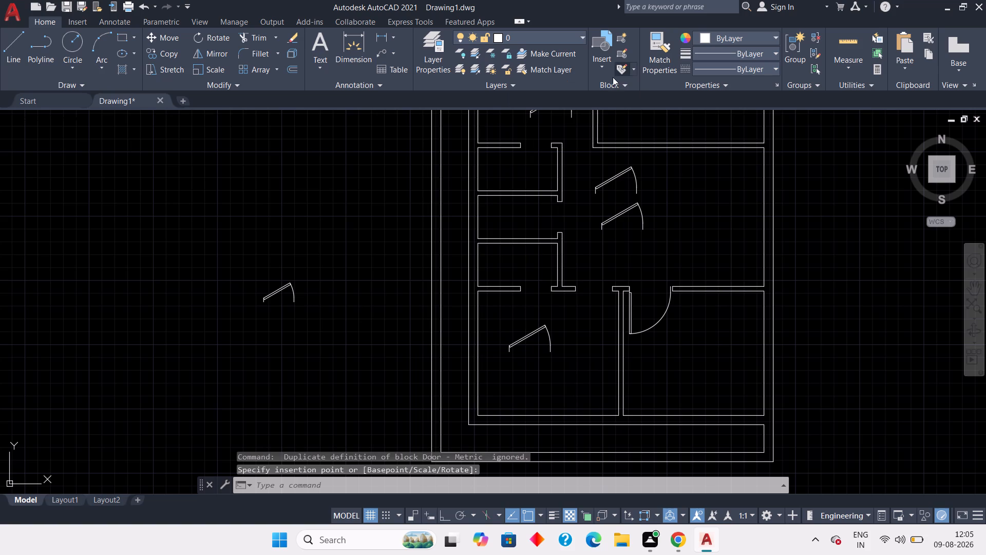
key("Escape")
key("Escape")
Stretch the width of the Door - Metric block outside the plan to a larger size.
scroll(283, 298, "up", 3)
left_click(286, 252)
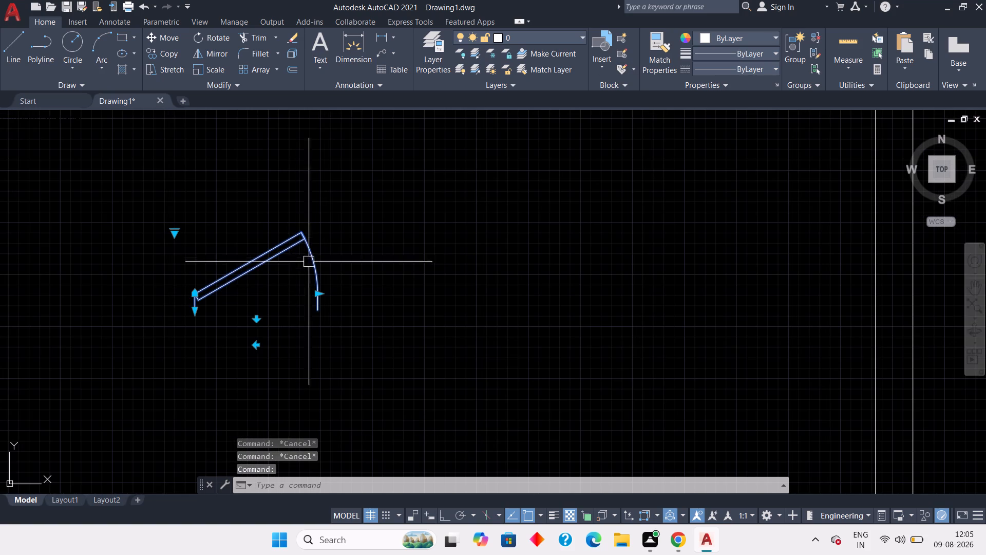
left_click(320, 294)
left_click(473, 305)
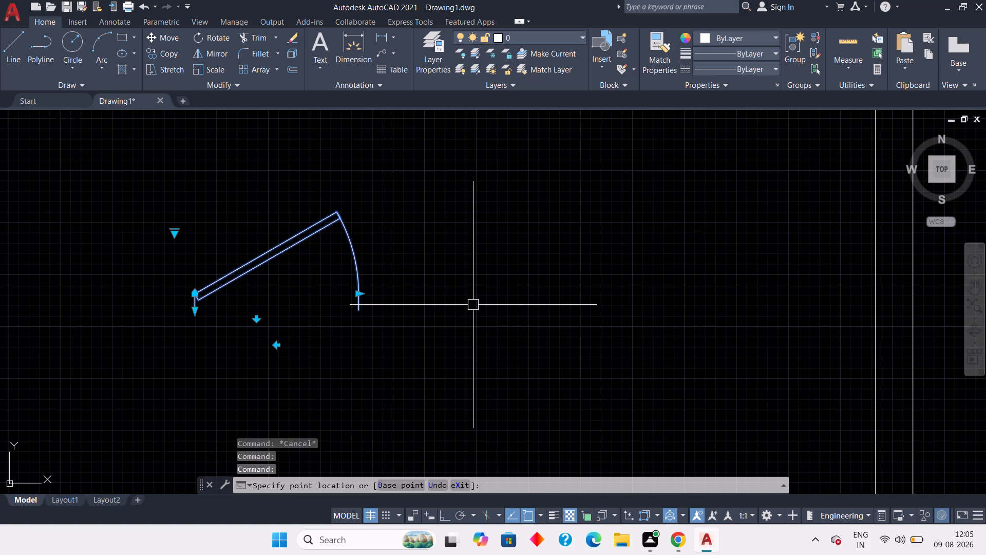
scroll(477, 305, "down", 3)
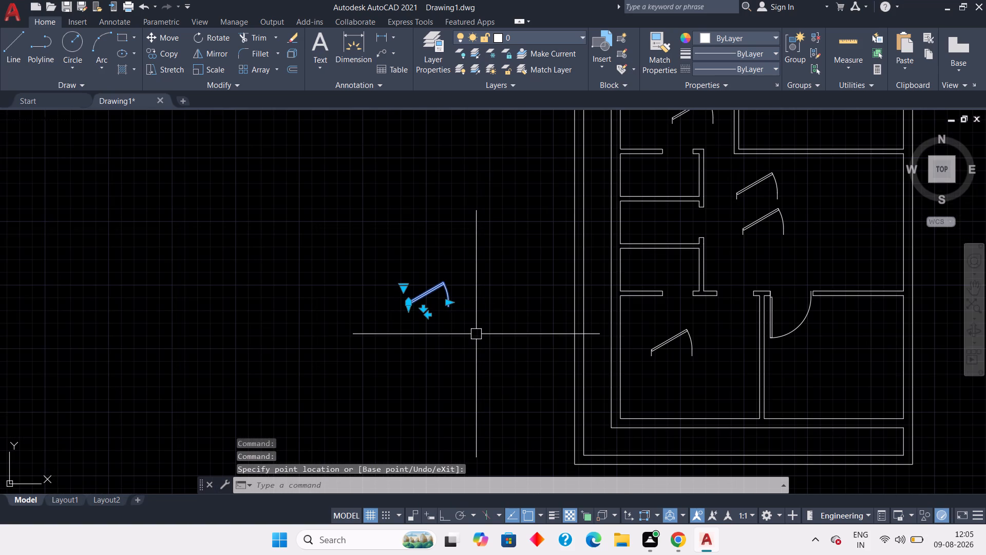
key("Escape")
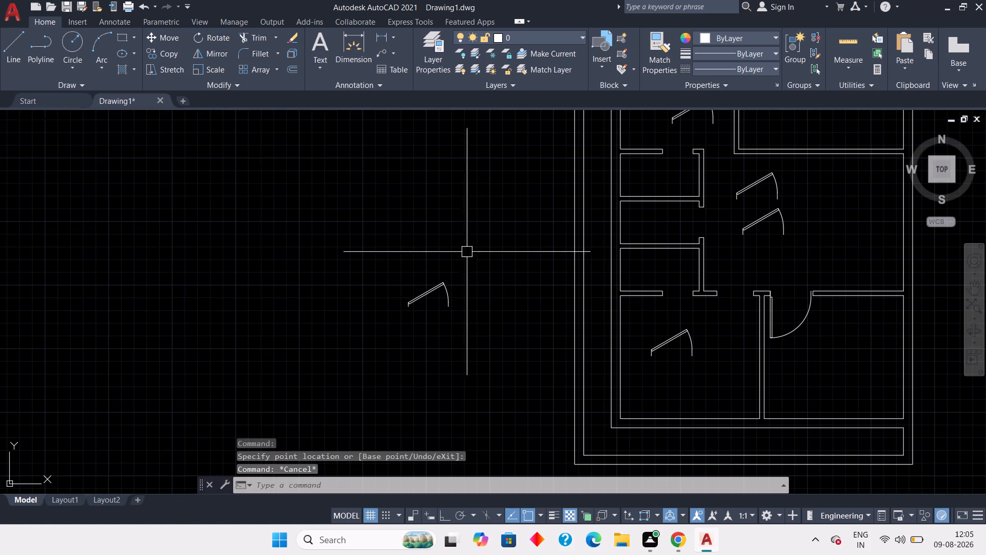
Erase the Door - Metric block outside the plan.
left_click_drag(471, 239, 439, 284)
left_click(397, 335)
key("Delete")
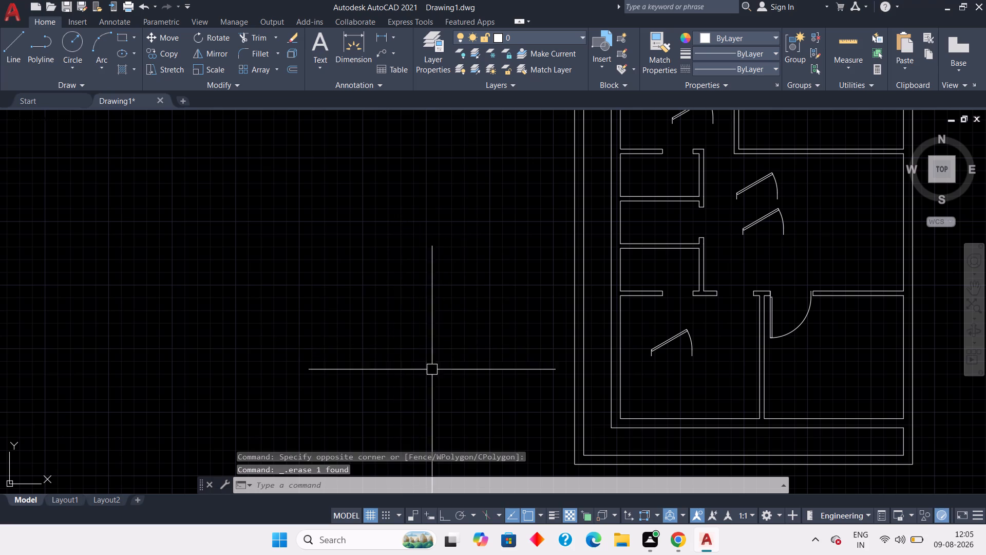
Scale the lower-right room's door block from its upper hinge-side corner so it spans the doorway to the opposite wall end.
scroll(777, 330, "up", 3)
middle_click_drag(807, 338, 576, 347)
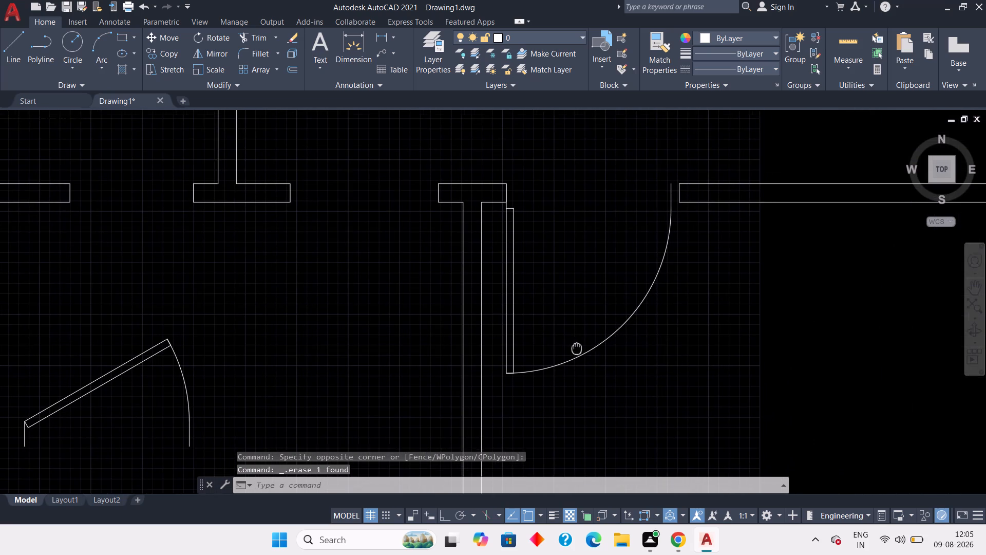
middle_click_drag(576, 347, 576, 348)
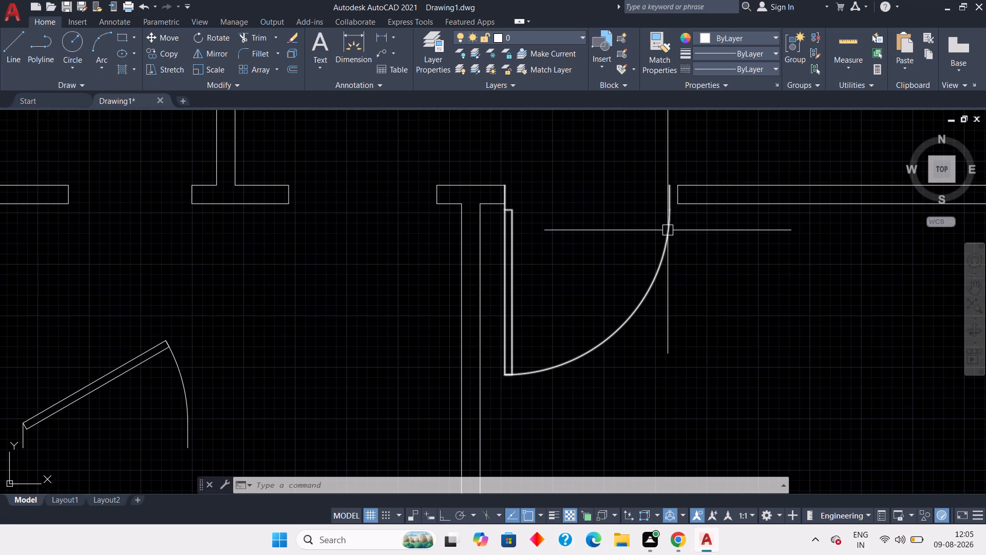
scroll(654, 218, "up", 2)
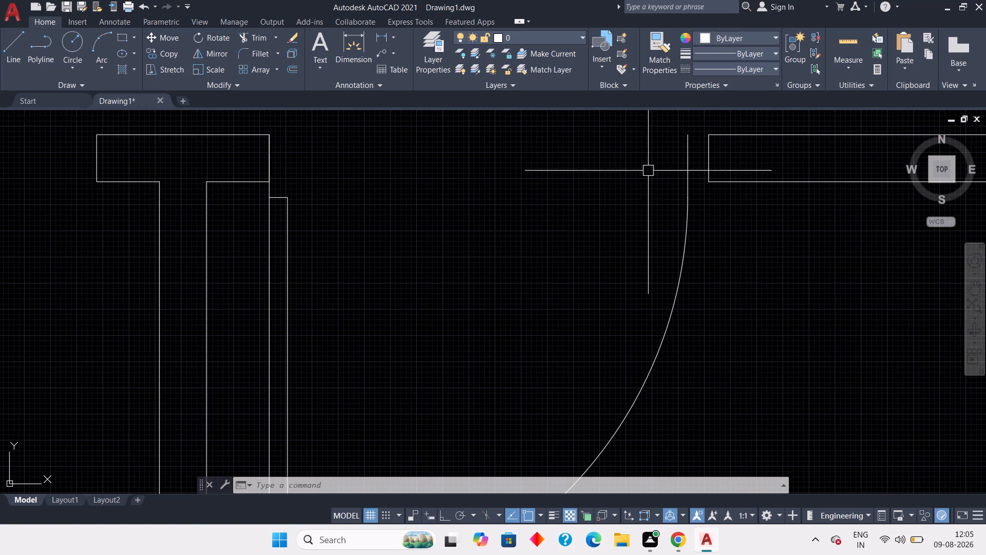
middle_click_drag(676, 173, 638, 215)
left_click_drag(667, 145, 659, 156)
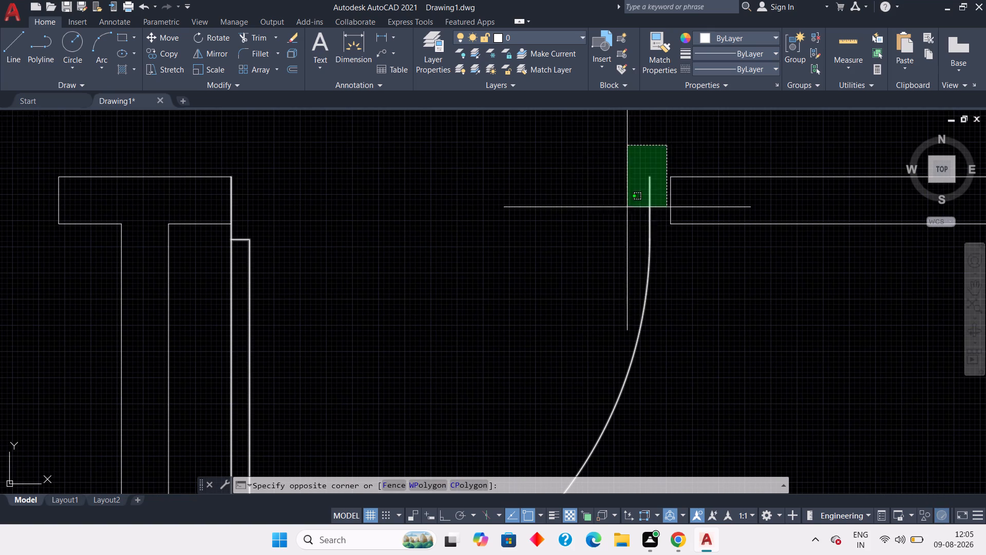
left_click(552, 341)
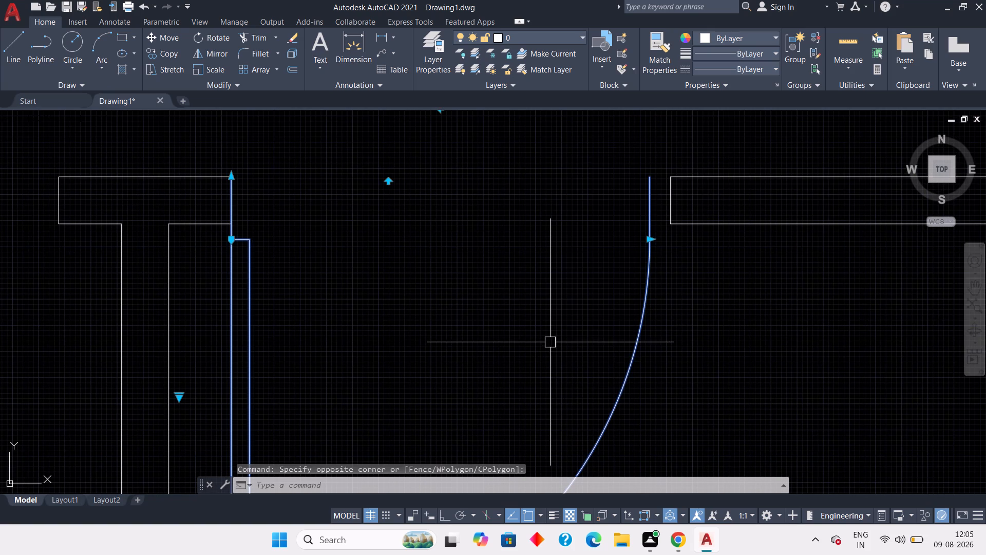
type("sc")
key("space")
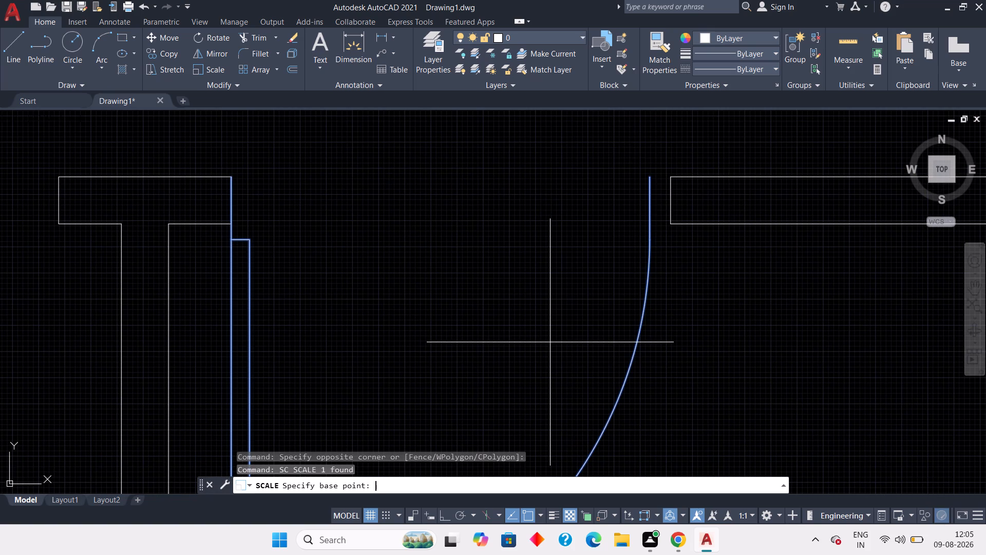
scroll(262, 186, "up", 3)
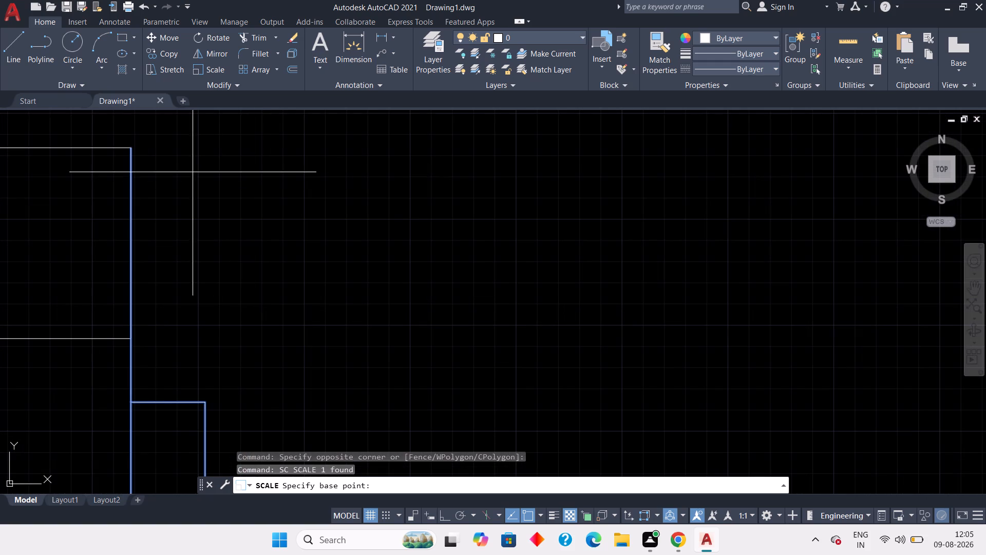
left_click_drag(130, 150, 139, 155)
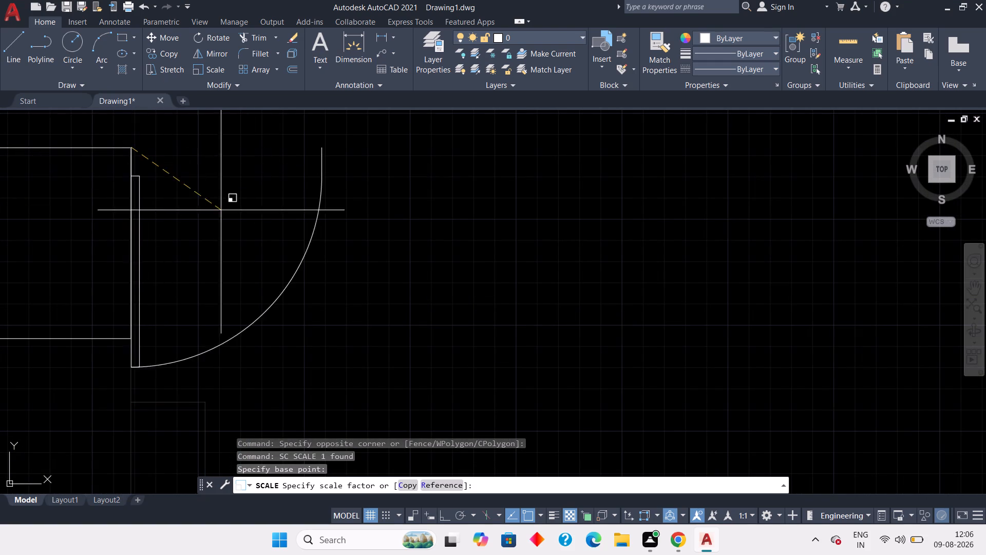
scroll(262, 232, "down", 4)
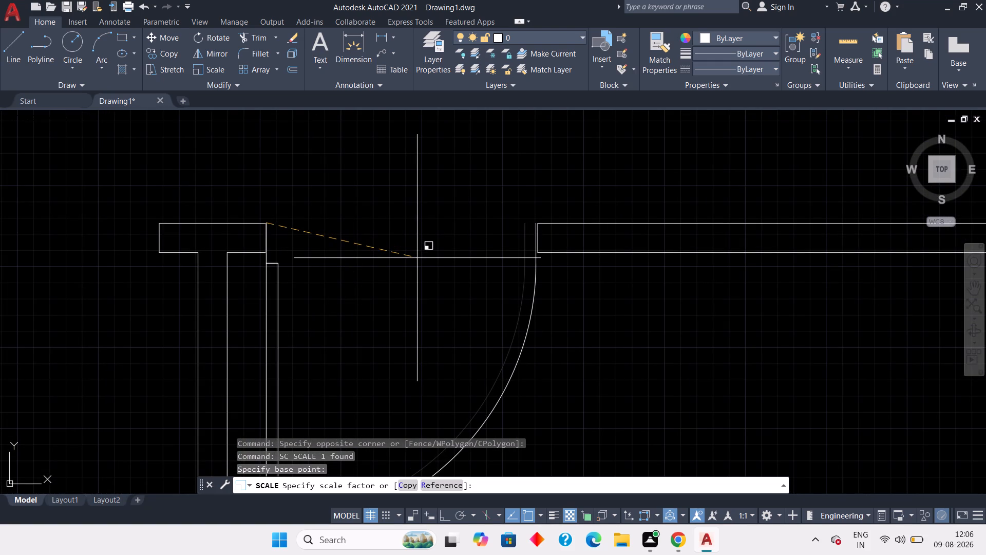
left_click(417, 260)
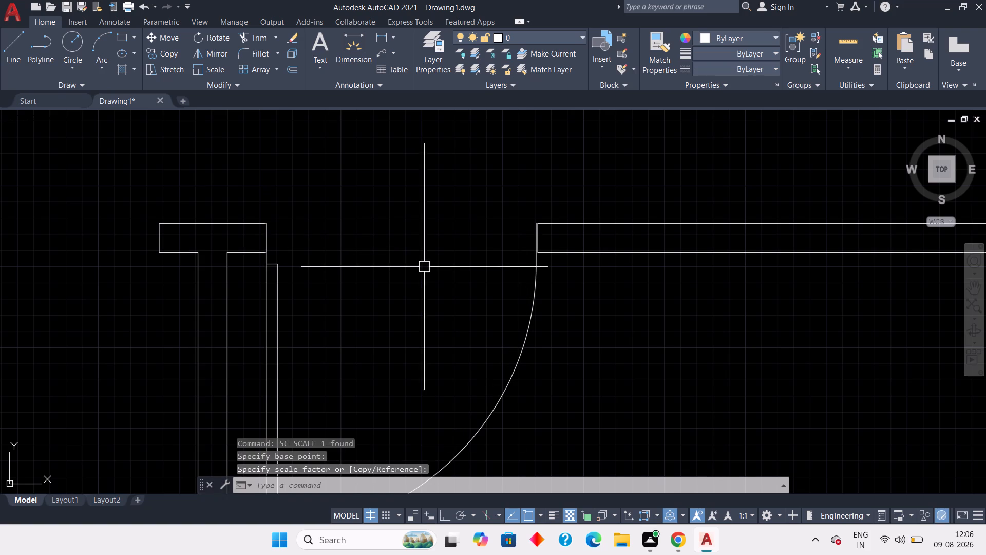
scroll(433, 273, "down", 3)
middle_click_drag(406, 269, 491, 261)
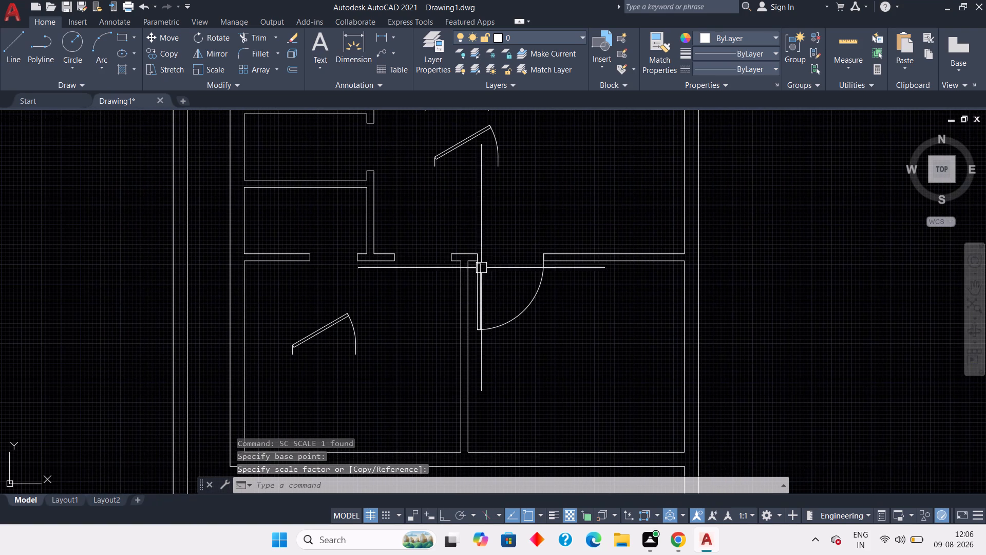
key("Escape")
key("Escape")
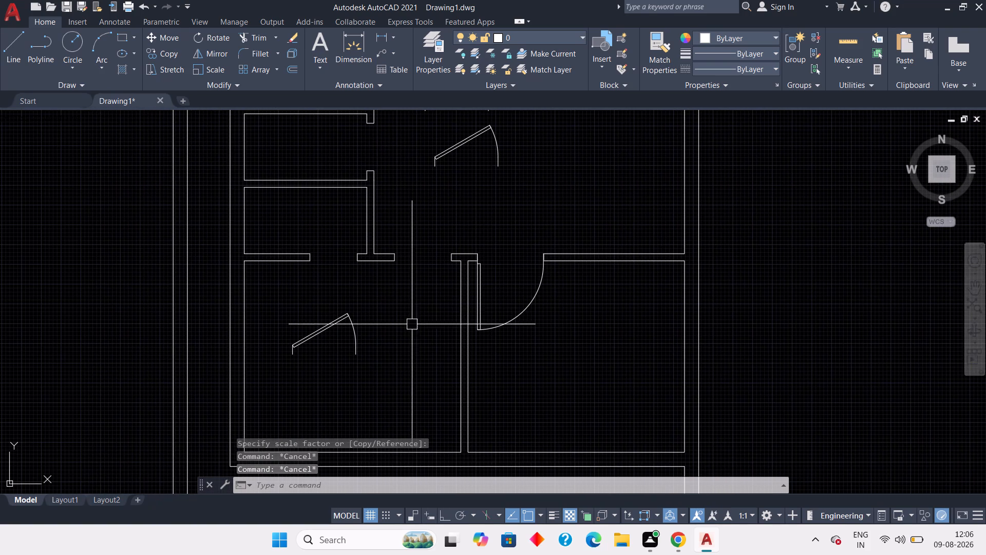
Copy the scaled door block from its upper hinge-side corner into the lower-left room, just below the doorway beside the partition.
scroll(528, 299, "up", 2)
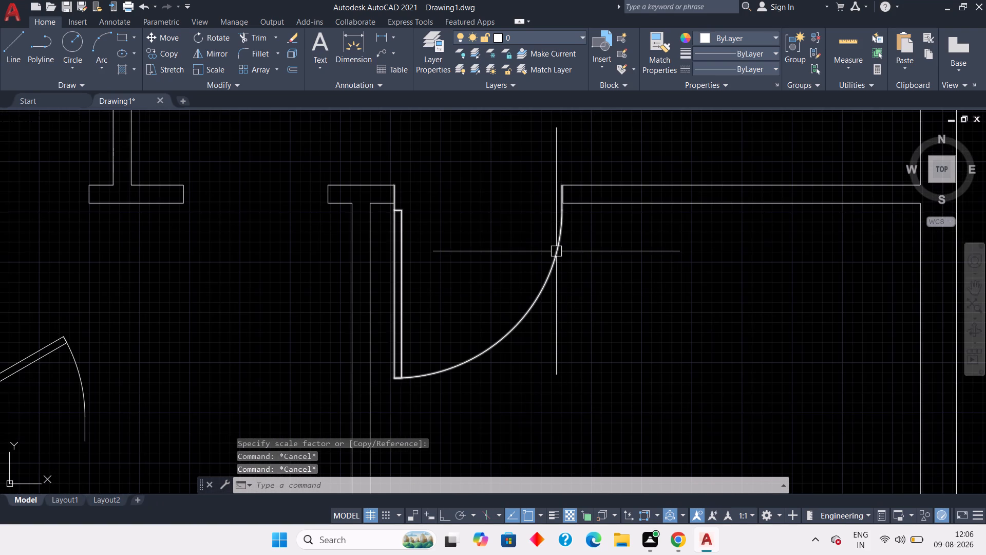
left_click(556, 251)
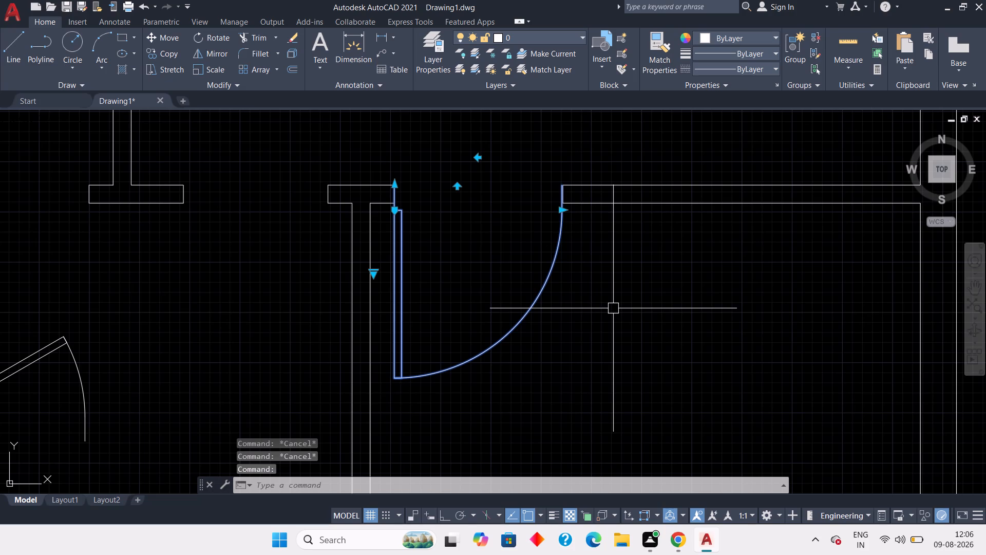
type("co")
key("space")
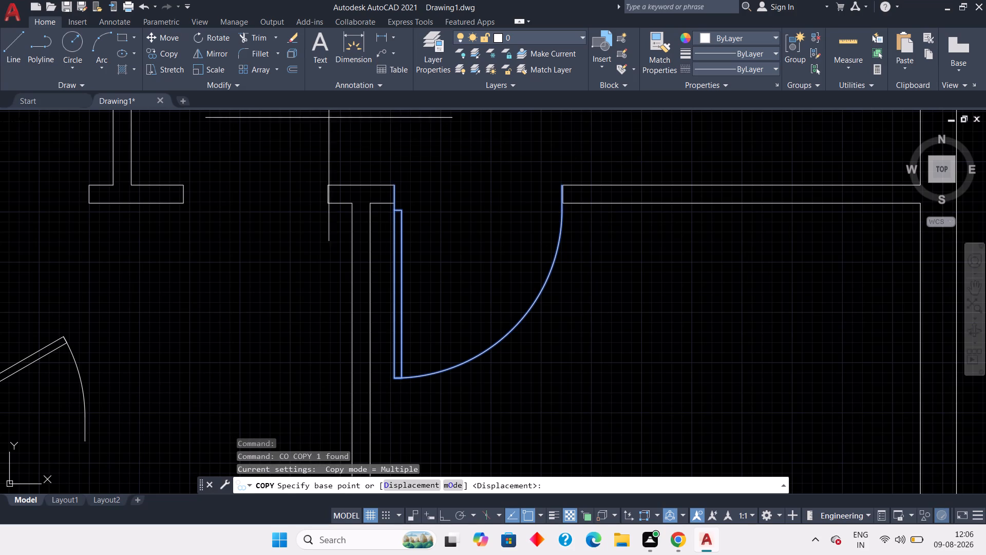
scroll(418, 186, "up", 2)
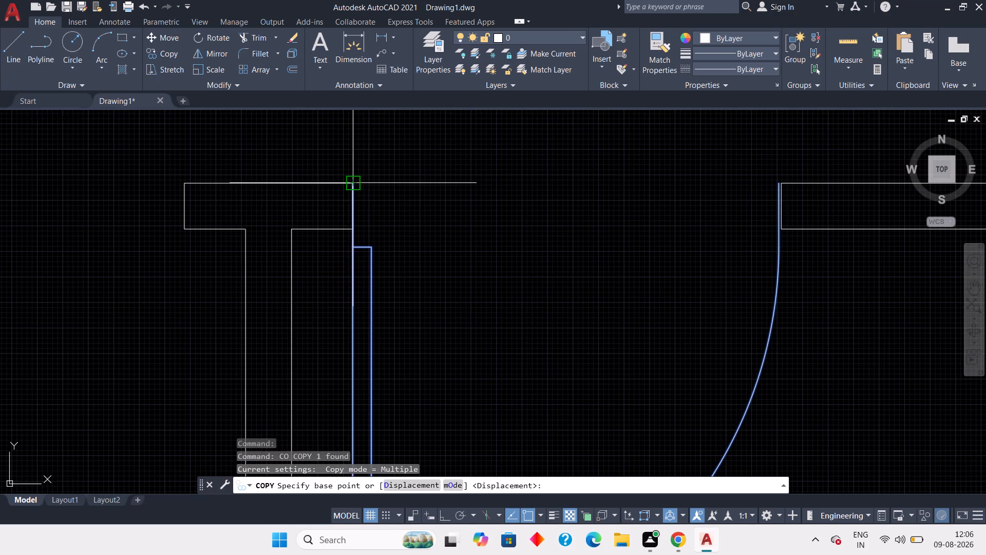
left_click(349, 188)
middle_click_drag(210, 192, 654, 215)
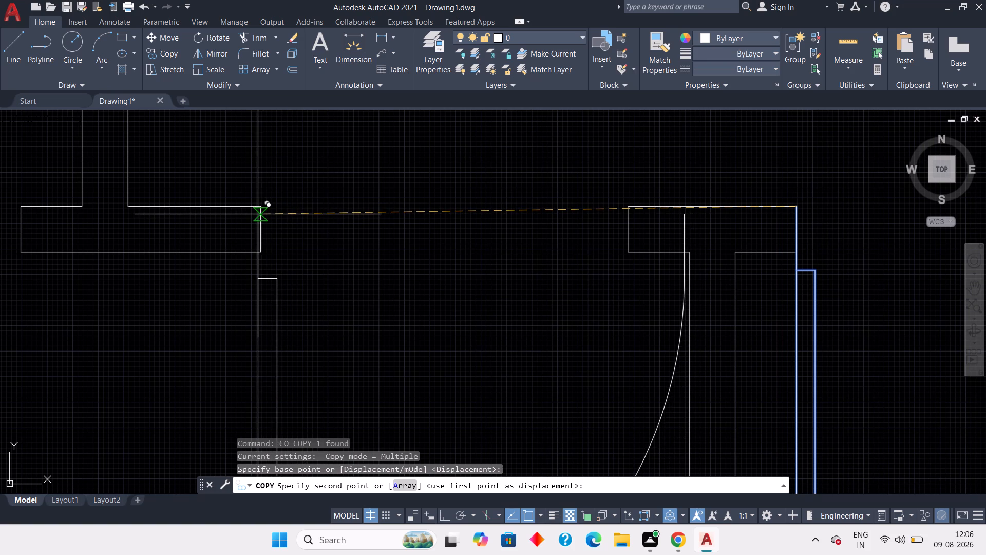
scroll(203, 301, "down", 3)
middle_click_drag(250, 277, 290, 172)
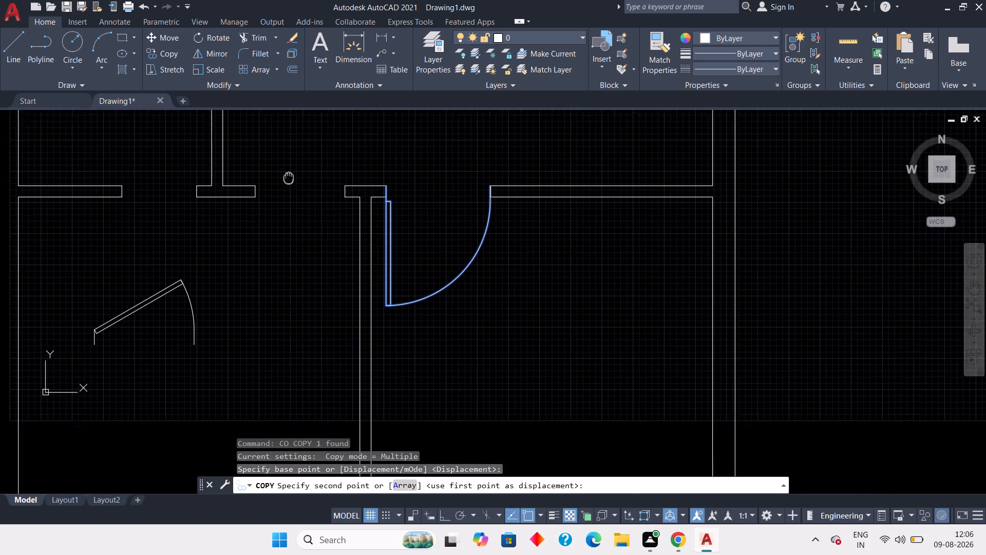
middle_click_drag(290, 172, 290, 169)
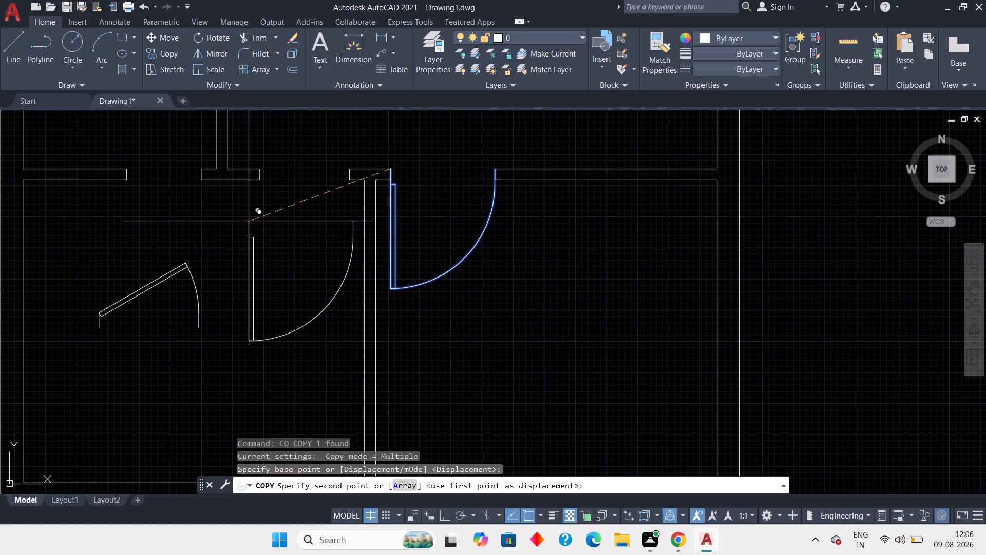
left_click(247, 219)
key("Escape")
key("Escape")
key("Escape")
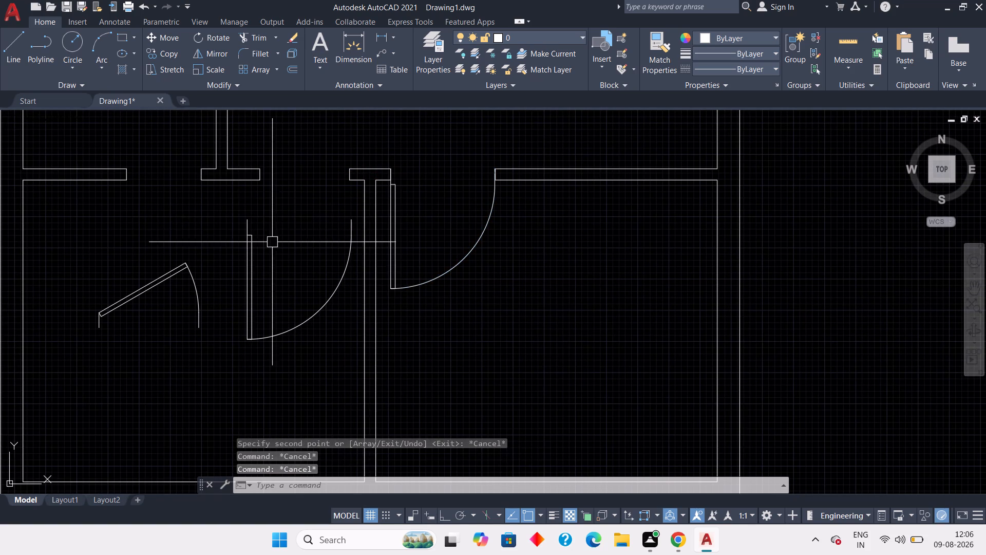
Mirror the copied door in the lower-left room about the vertical outer edge of its leaf, keeping the source block.
scroll(287, 226, "up", 2)
left_click(455, 194)
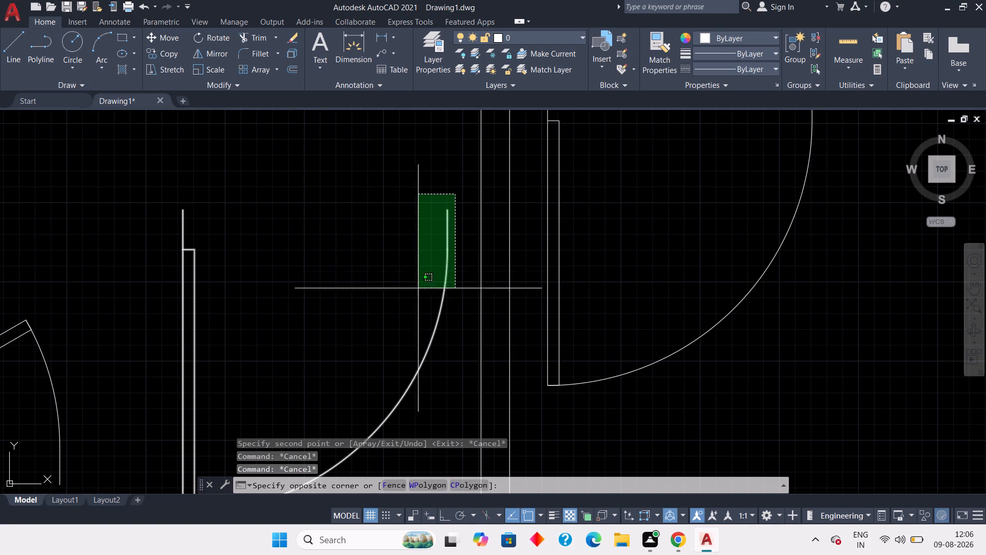
middle_click_drag(402, 312, 424, 220)
scroll(424, 220, "down", 2)
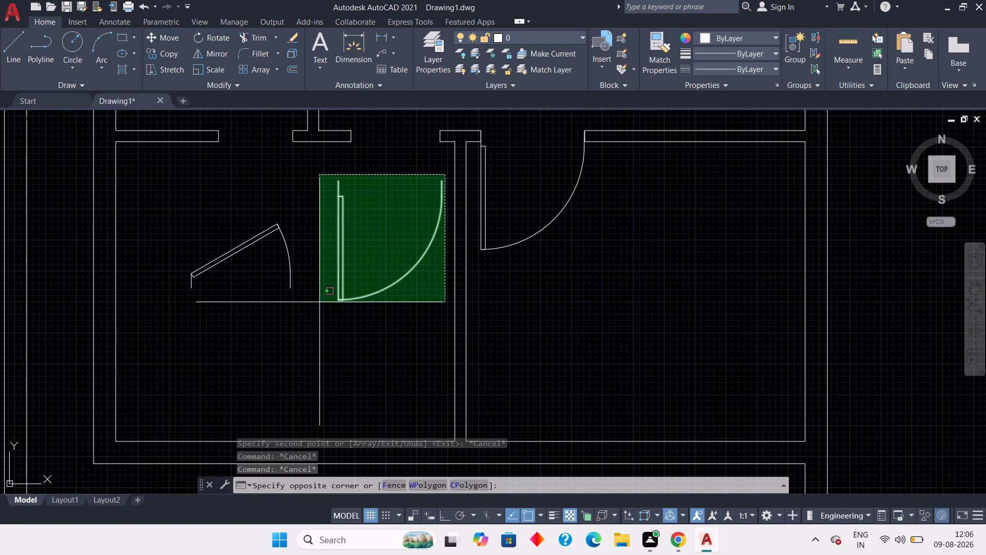
left_click(319, 313)
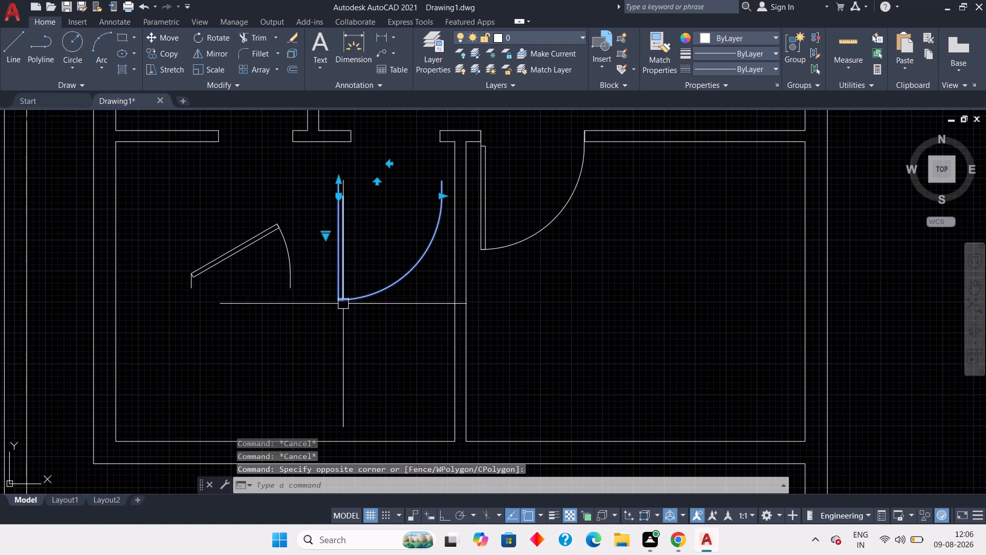
key("m")
key("i")
key("space")
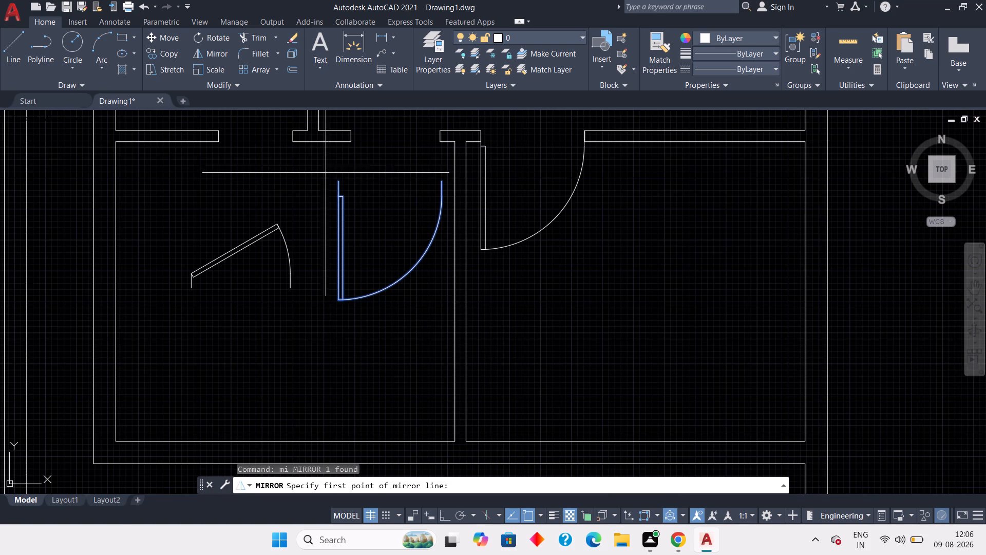
left_click(336, 183)
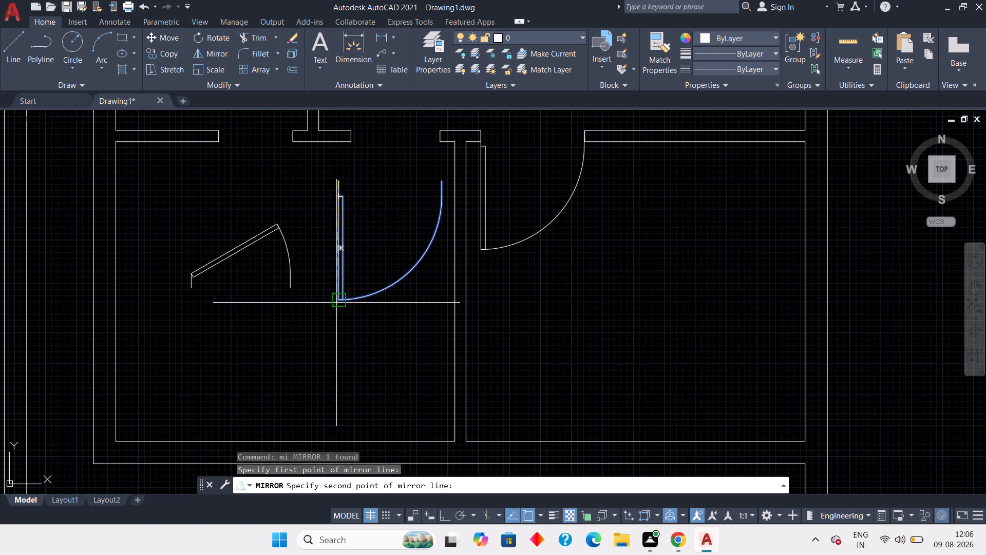
scroll(336, 305, "up", 8)
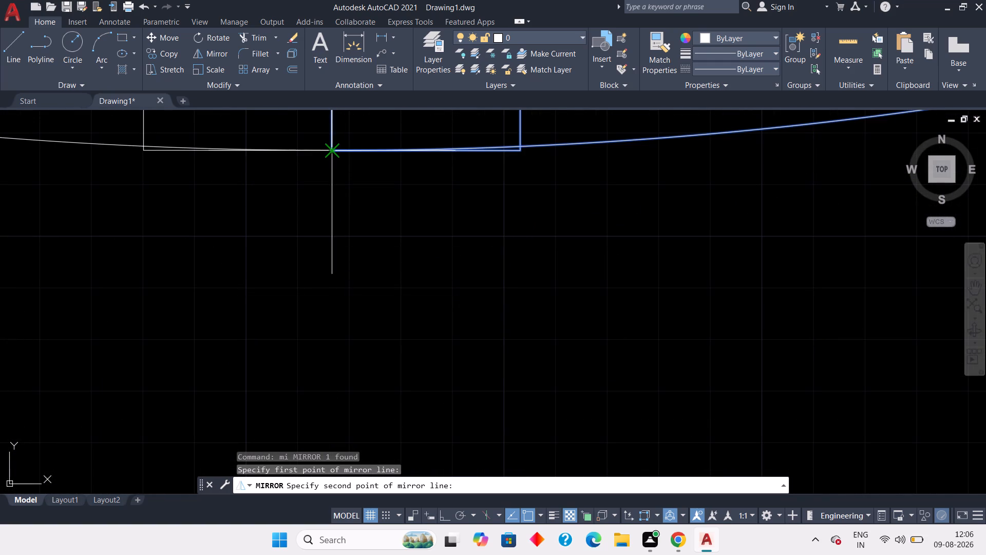
left_click(329, 149)
scroll(333, 218, "down", 3)
middle_click_drag(336, 228, 357, 378)
scroll(357, 378, "down", 2)
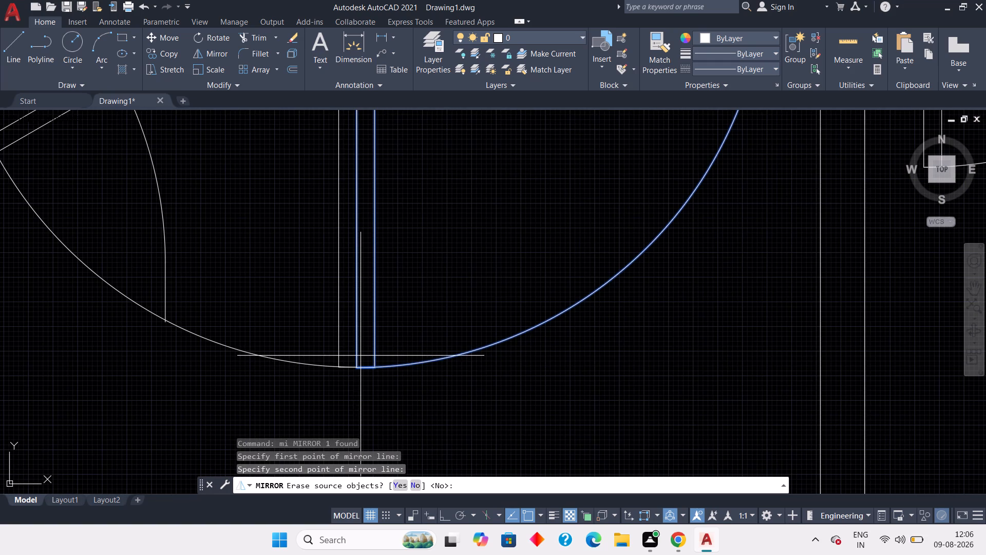
key("space")
scroll(393, 291, "up", 1)
key("Escape")
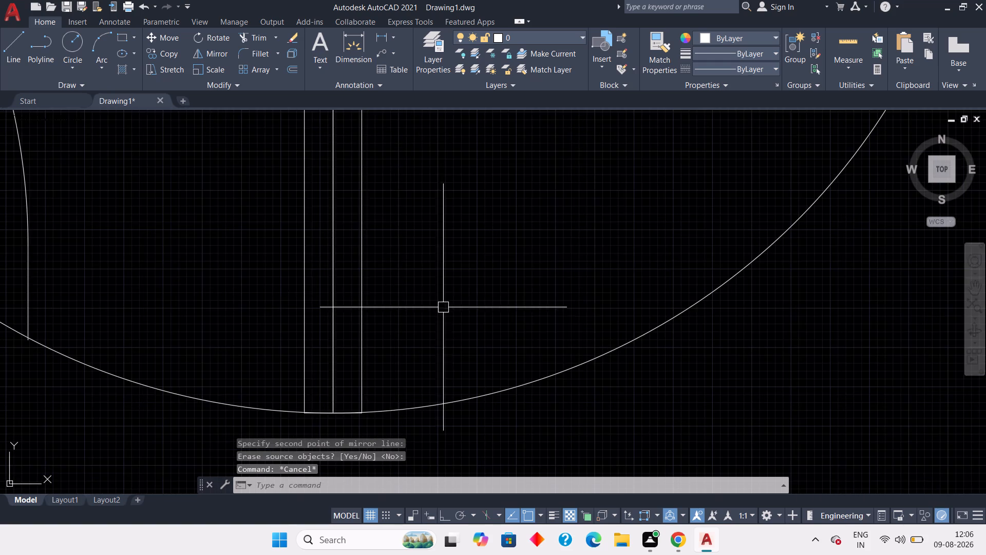
Erase the unmirrored source door copy in the lower-left room.
scroll(445, 308, "down", 5)
left_click(475, 279)
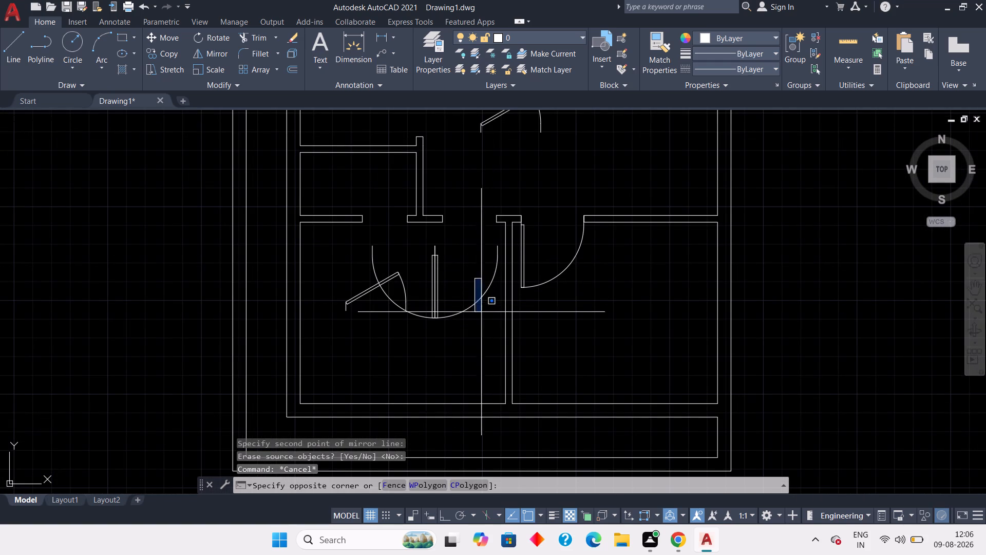
left_click(465, 322)
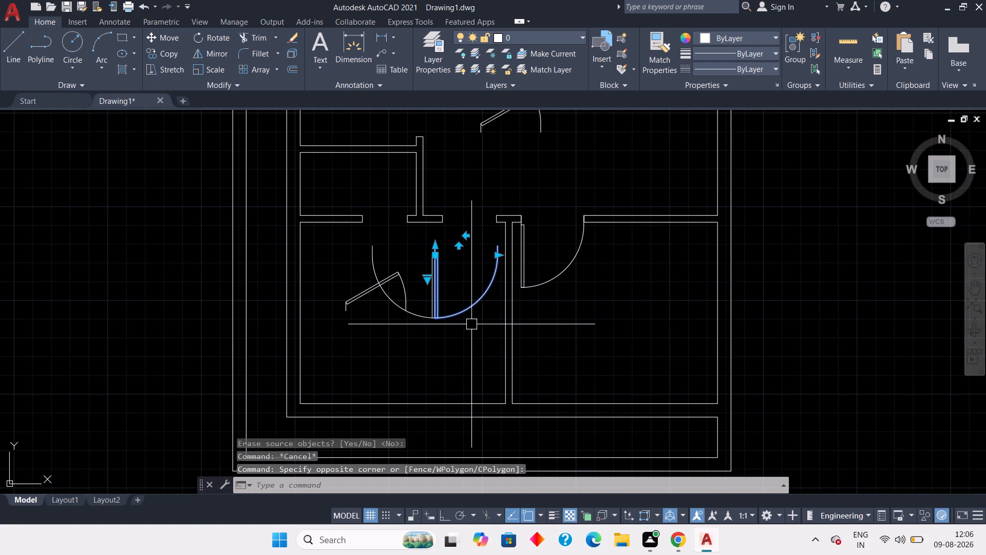
key("Delete")
Move the mirrored door in the lower-left room from its upper hinge-side corner to the upper corner of the wall end beside the partition.
left_click(453, 246)
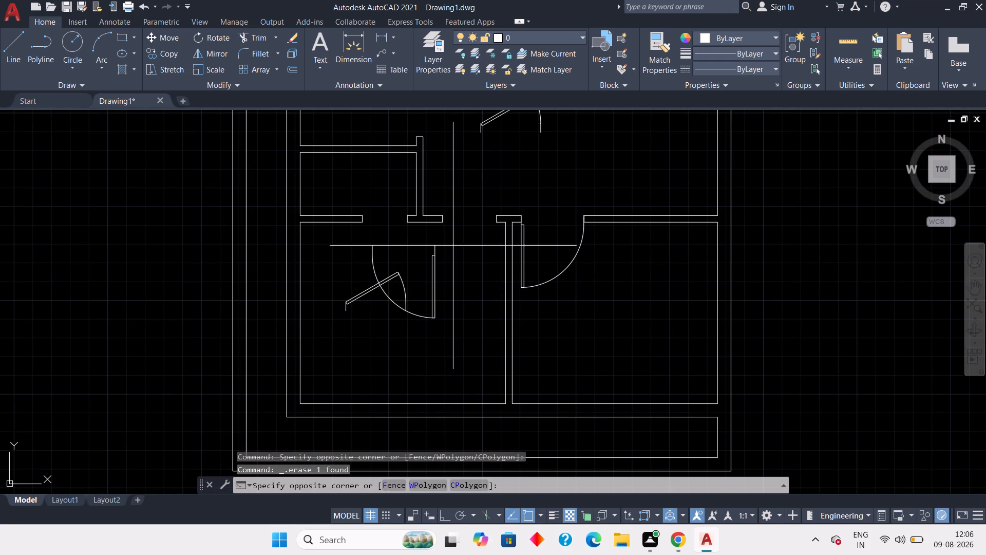
left_click(430, 284)
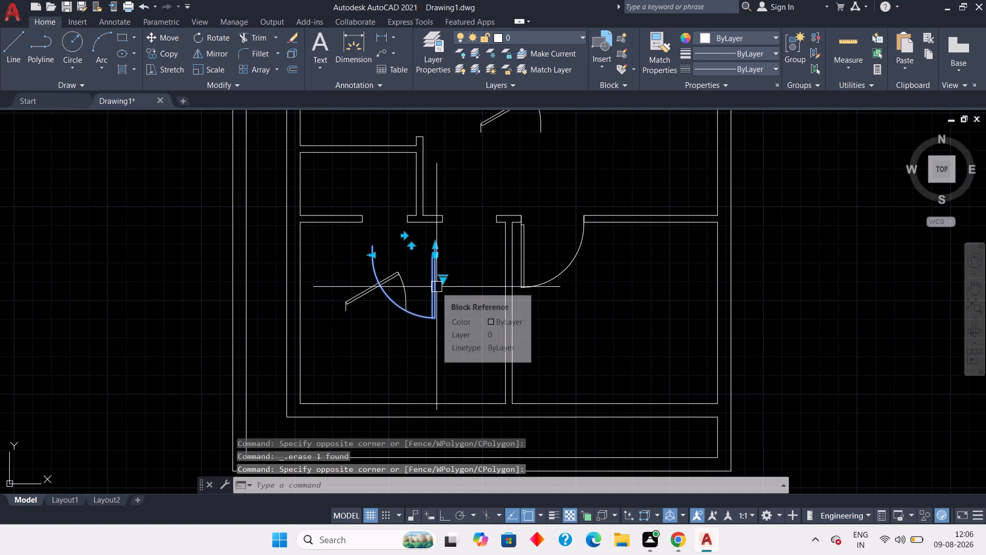
type("m")
key("space")
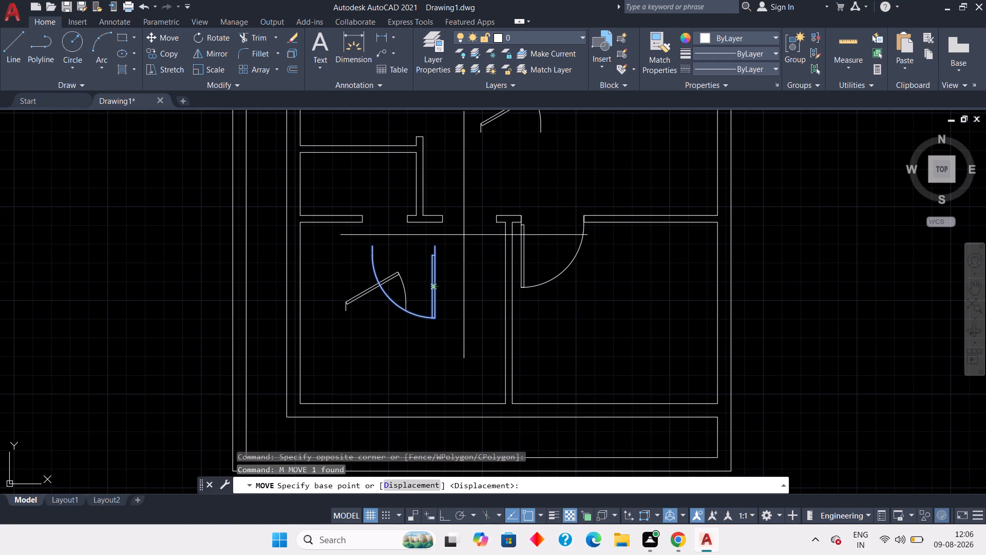
scroll(447, 241, "up", 3)
left_click(388, 258)
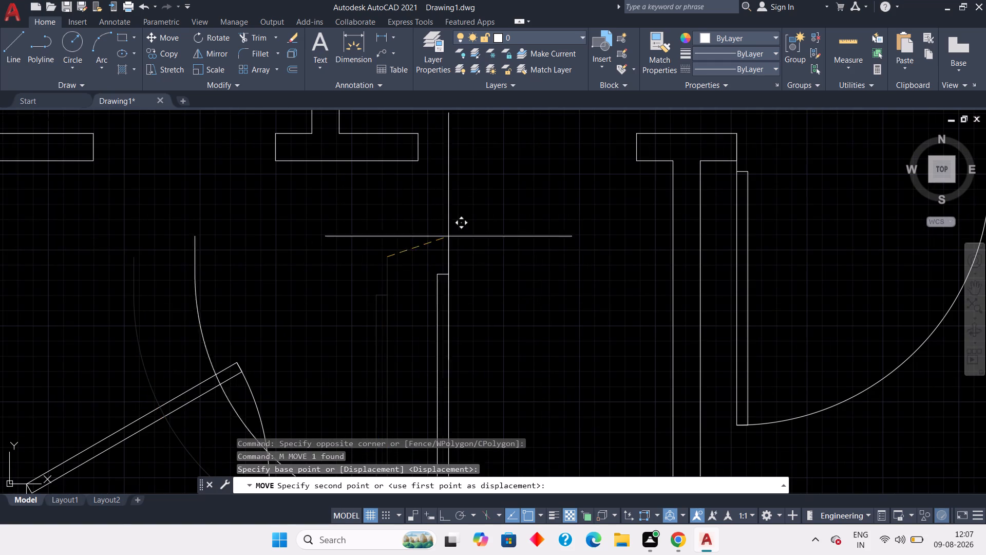
middle_click_drag(494, 225, 430, 336)
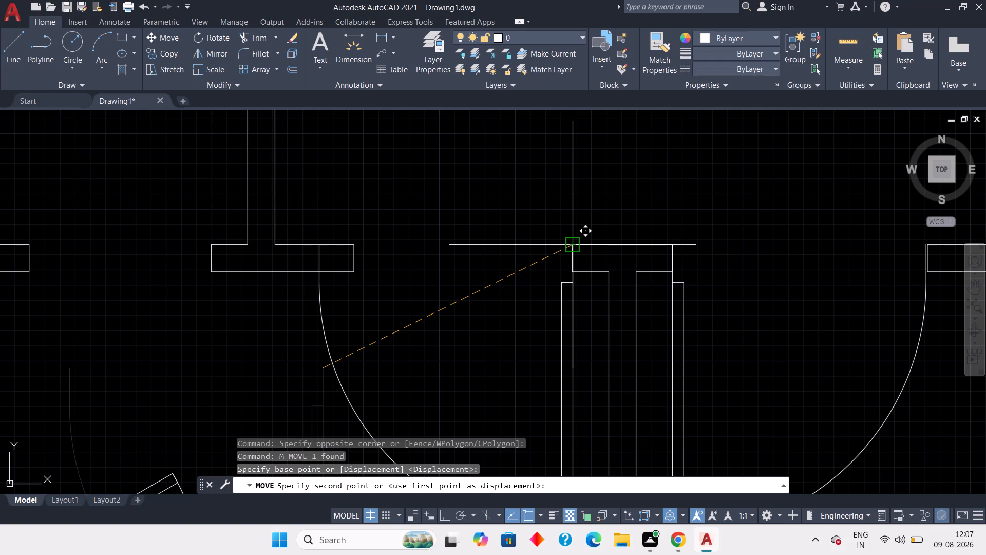
left_click(576, 249)
scroll(470, 317, "down", 3)
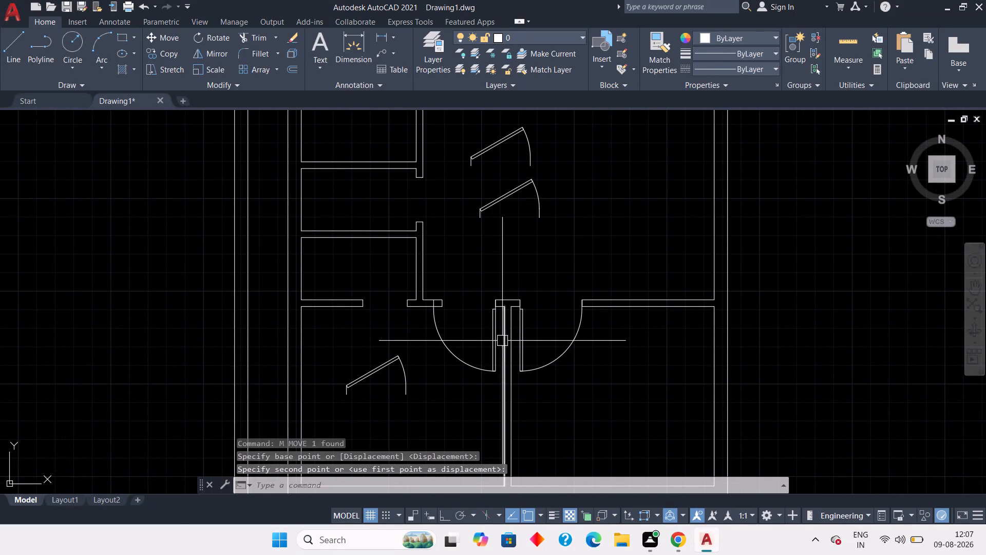
key("Escape")
key("Escape")
Narrow the lower-left room's door block by its width grip so its swing side only slightly overlaps the opposite wall end.
left_click(446, 341)
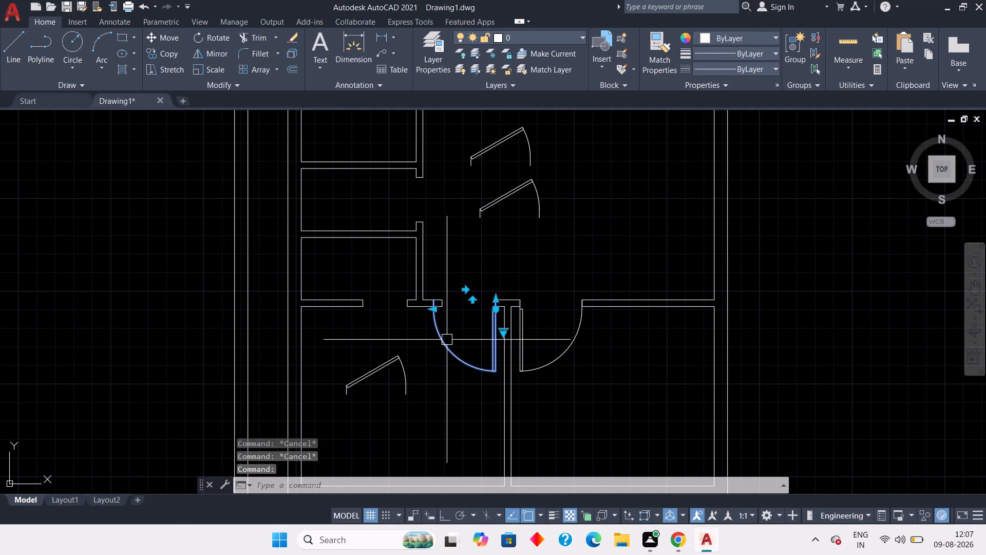
scroll(431, 317, "up", 3)
middle_click_drag(456, 317, 454, 343)
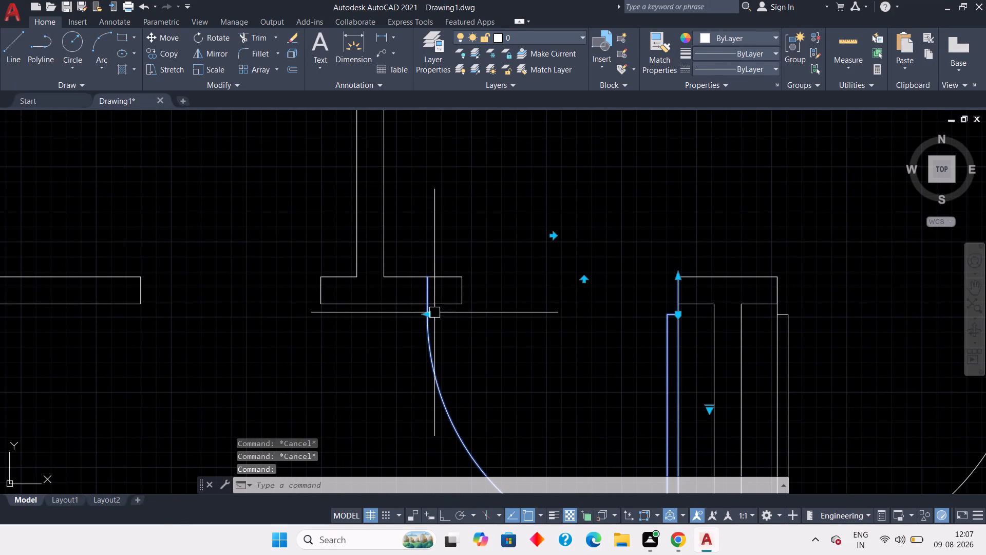
left_click(427, 314)
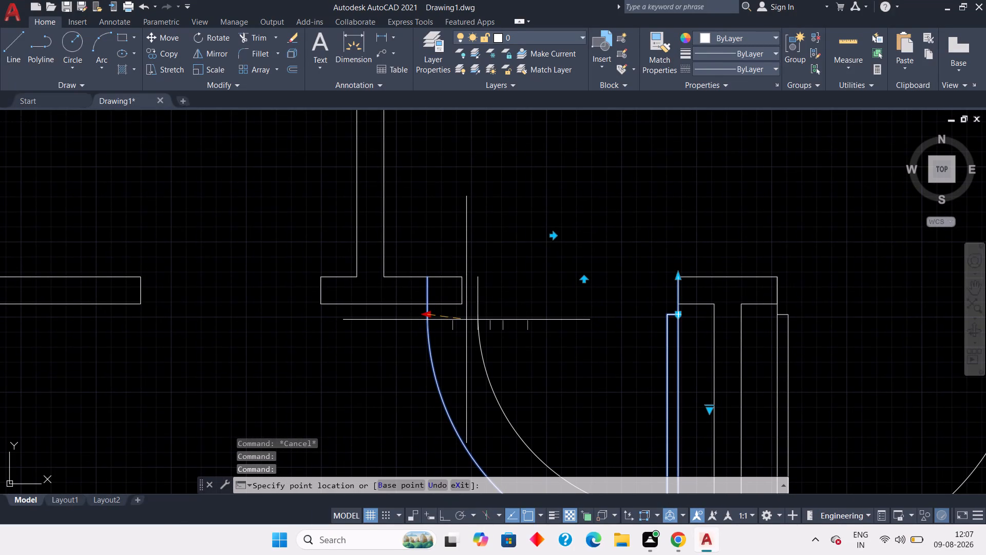
left_click(466, 320)
scroll(483, 313, "up", 3)
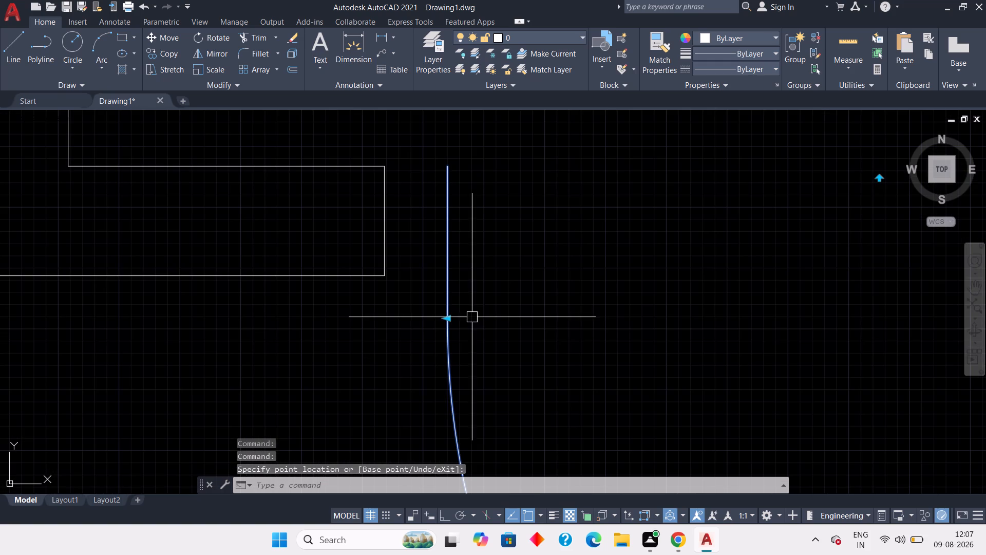
left_click(447, 318)
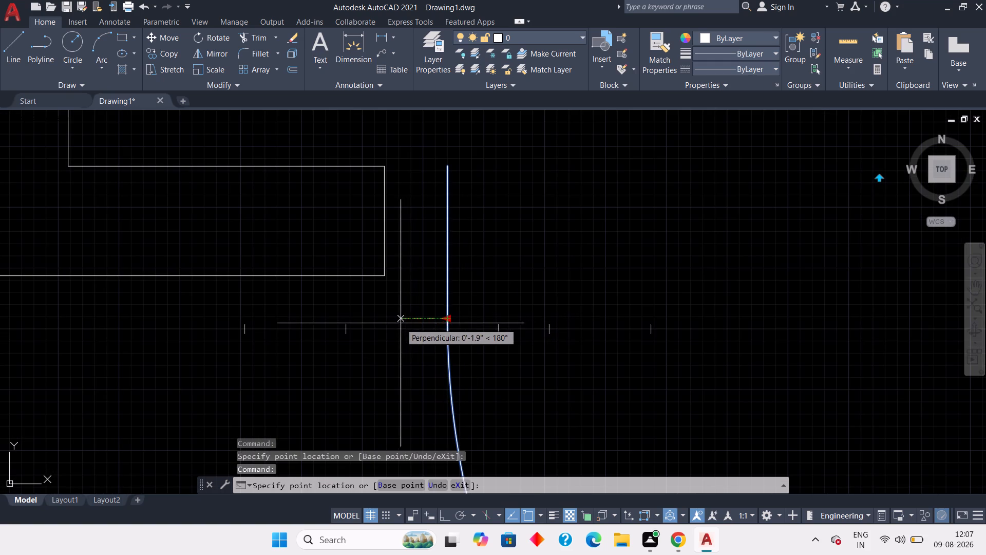
left_click(393, 326)
scroll(469, 323, "down", 2)
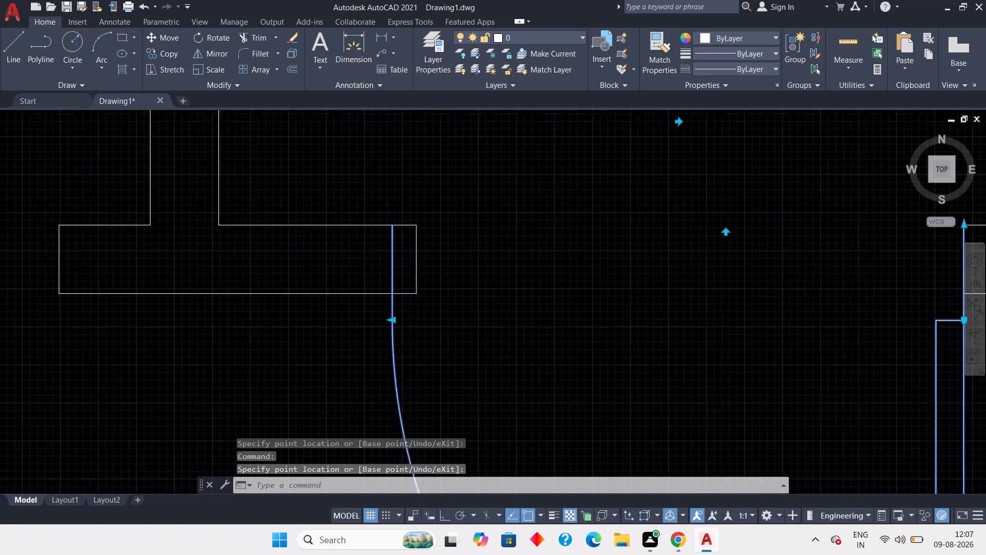
scroll(469, 324, "down", 1)
key("Escape")
Scale the lower-left room's door block down slightly from its upper hinge-side corner so it spans the doorway to the opposite wall end.
middle_click_drag(568, 341, 502, 265)
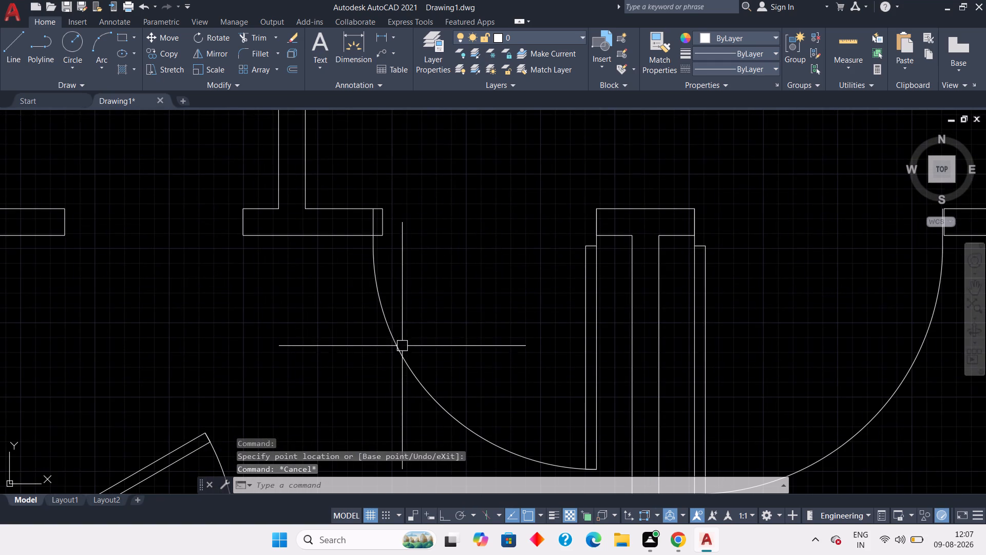
left_click(400, 347)
key("s")
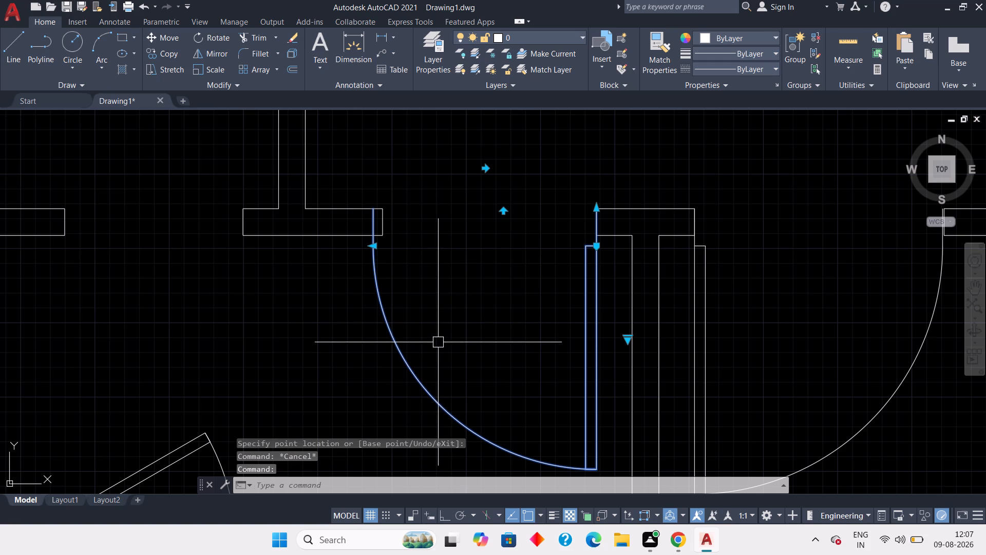
key("c")
key("space")
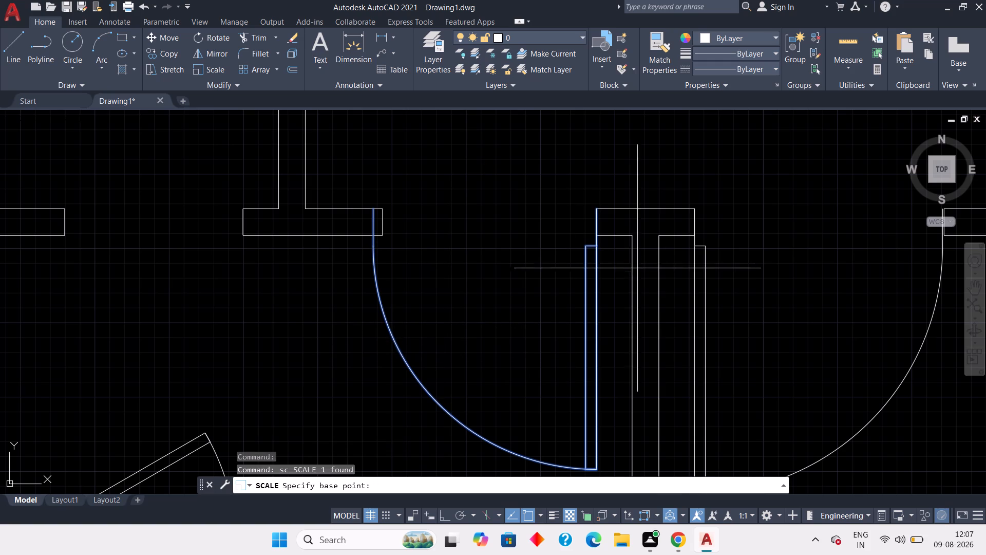
scroll(630, 235, "up", 3)
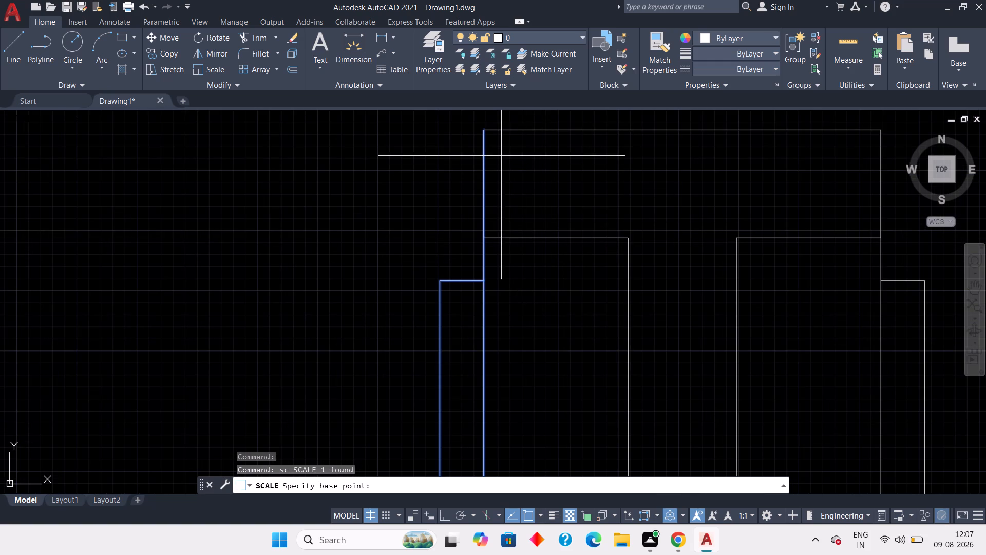
left_click(488, 130)
scroll(401, 252, "down", 3)
middle_click_drag(409, 262, 518, 296)
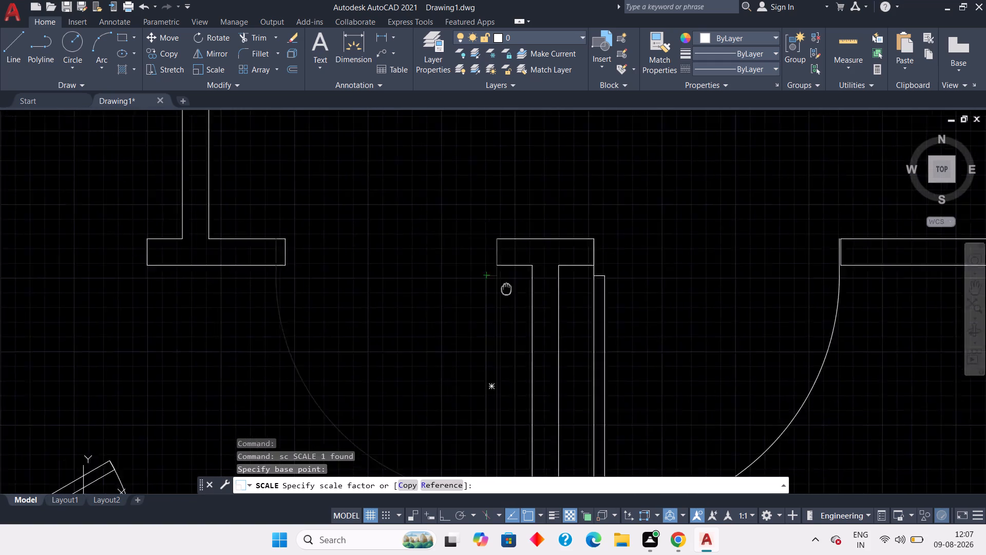
middle_click_drag(518, 296, 579, 332)
scroll(506, 344, "down", 2)
middle_click_drag(495, 364, 519, 326)
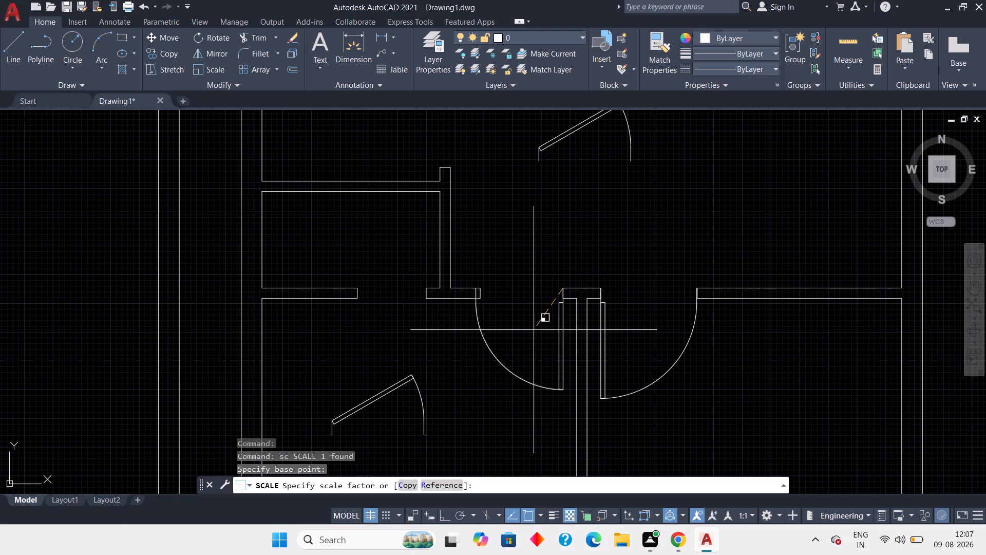
scroll(533, 328, "up", 4)
middle_click_drag(488, 304, 568, 338)
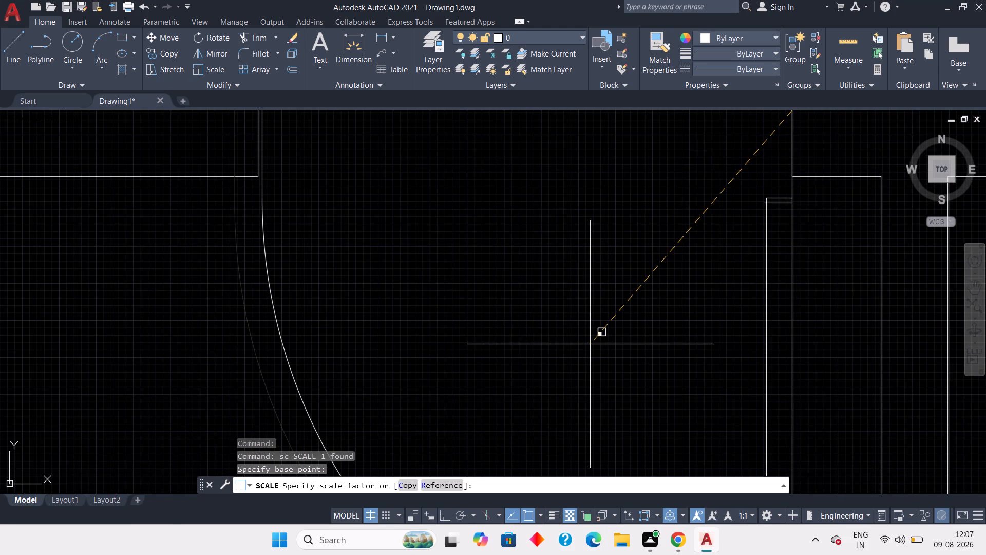
left_click(590, 348)
scroll(597, 351, "down", 2)
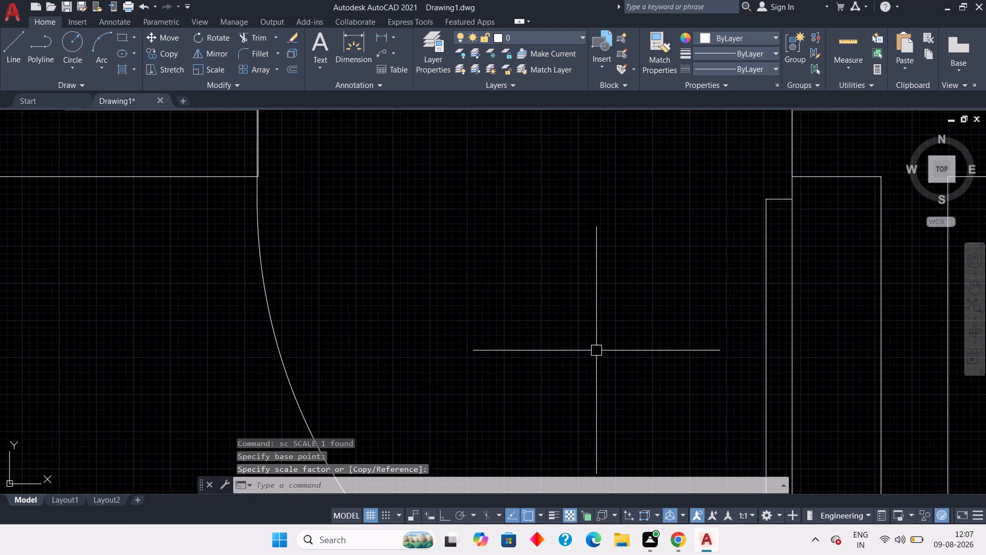
scroll(597, 351, "down", 1)
key("Escape")
key("Escape")
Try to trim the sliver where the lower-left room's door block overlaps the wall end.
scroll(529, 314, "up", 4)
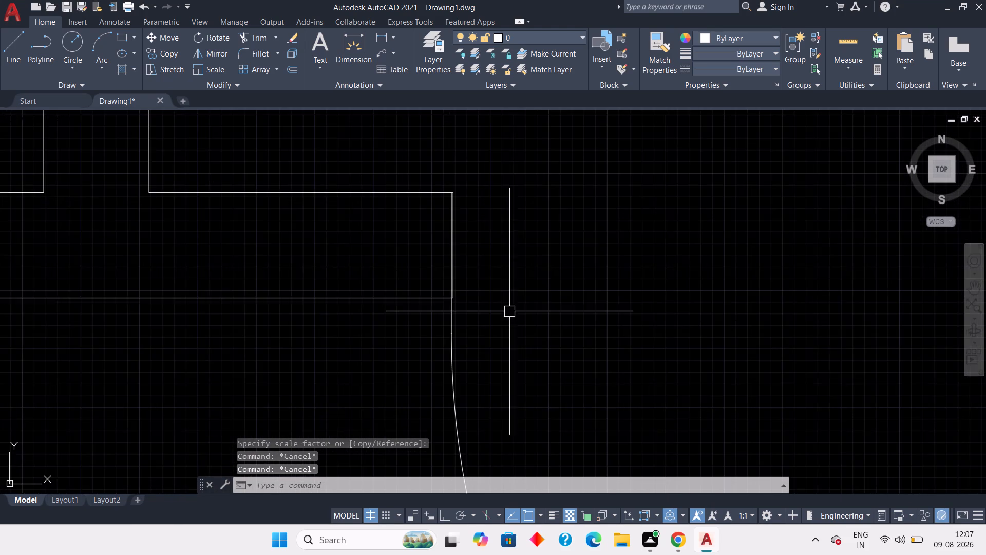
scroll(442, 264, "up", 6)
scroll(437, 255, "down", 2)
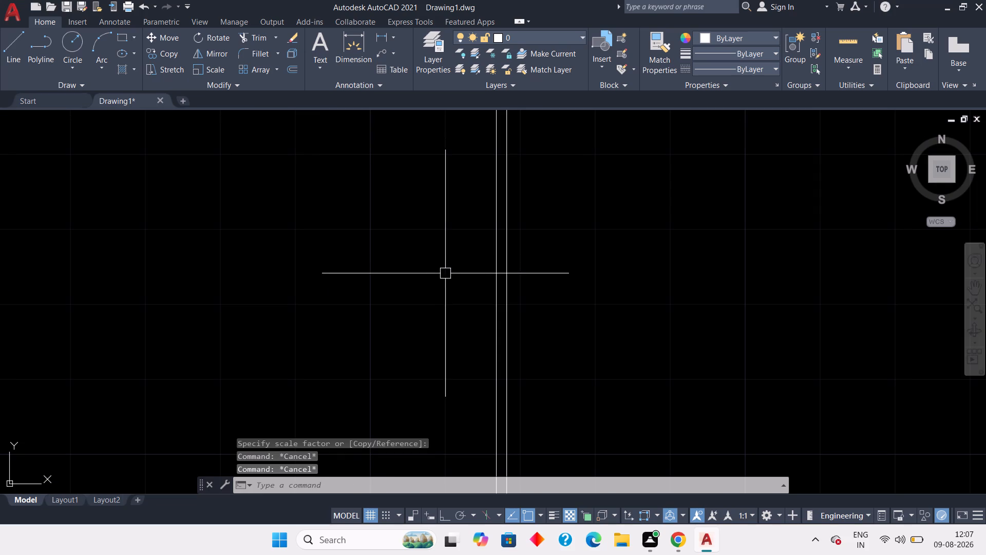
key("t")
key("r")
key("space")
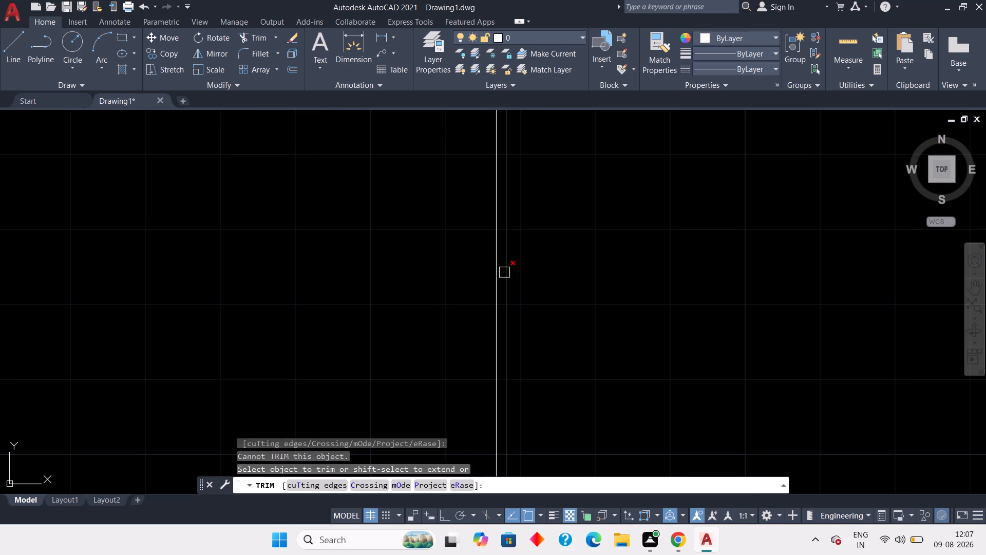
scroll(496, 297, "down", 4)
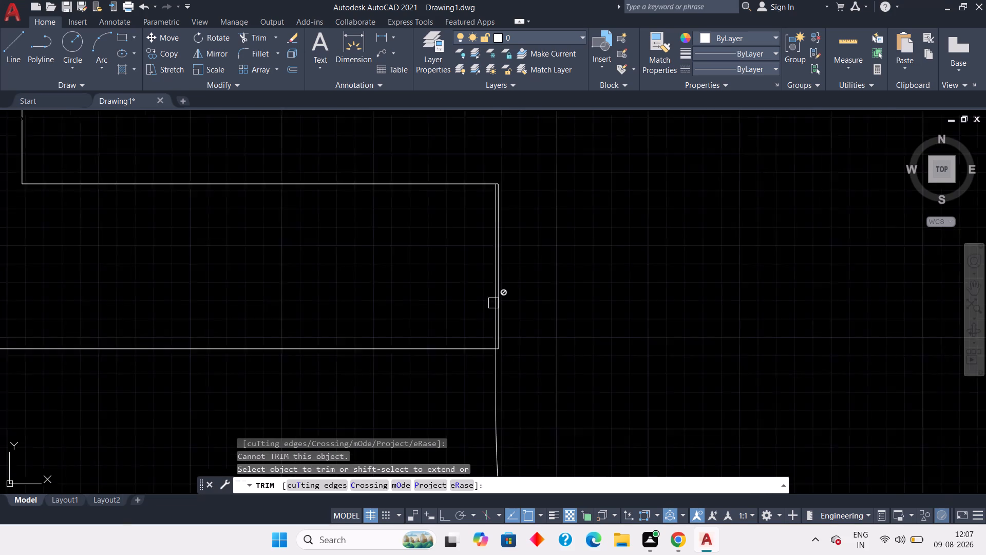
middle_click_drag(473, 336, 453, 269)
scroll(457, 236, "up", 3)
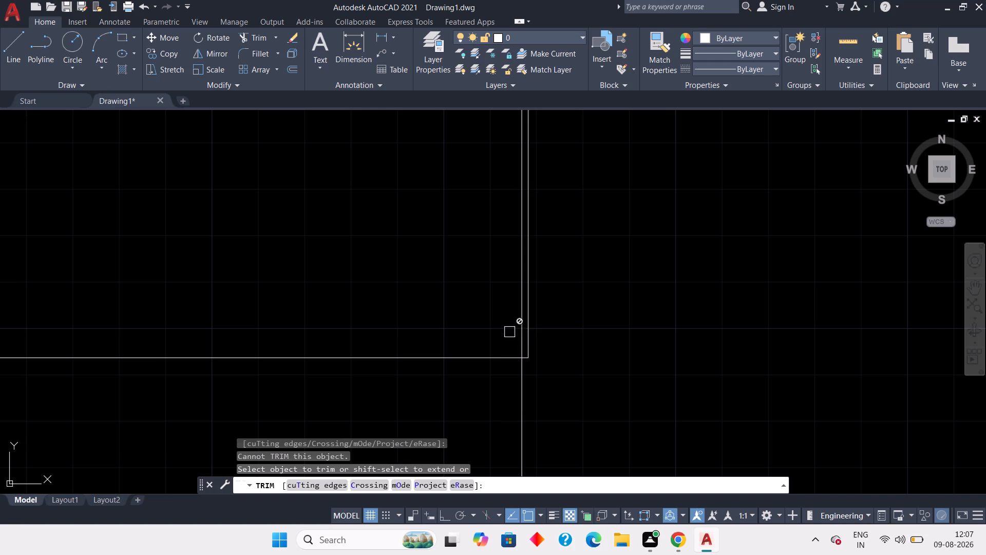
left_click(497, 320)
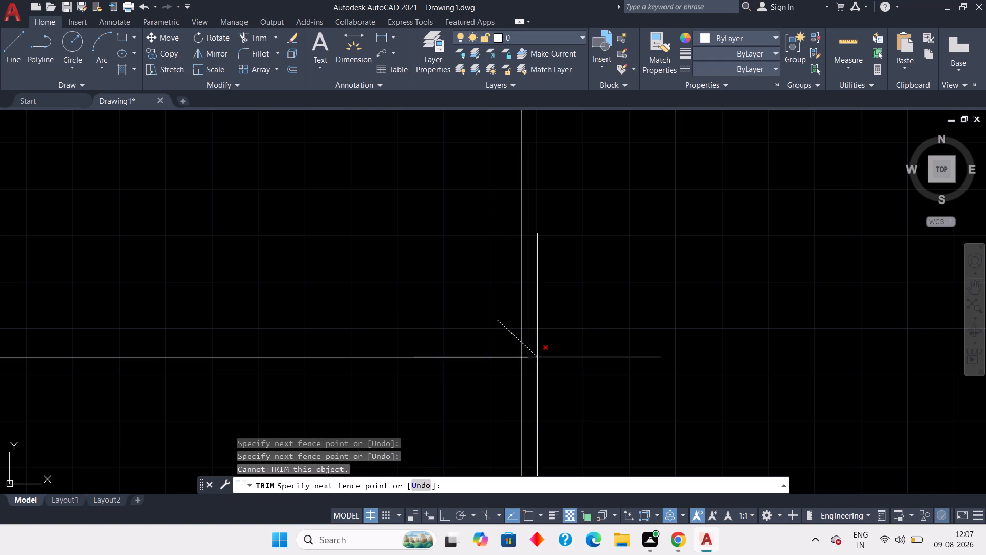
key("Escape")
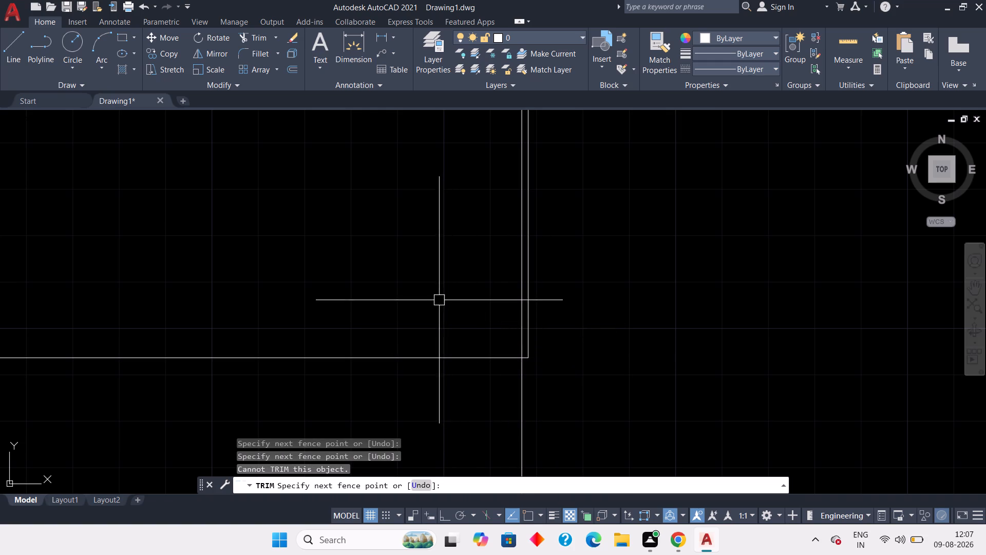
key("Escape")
Examine how the two lower rooms' doors fit their doorways and where the remaining door blocks and openings are.
scroll(451, 320, "down", 3)
scroll(540, 340, "down", 3)
middle_click_drag(459, 252, 430, 224)
scroll(594, 255, "down", 2)
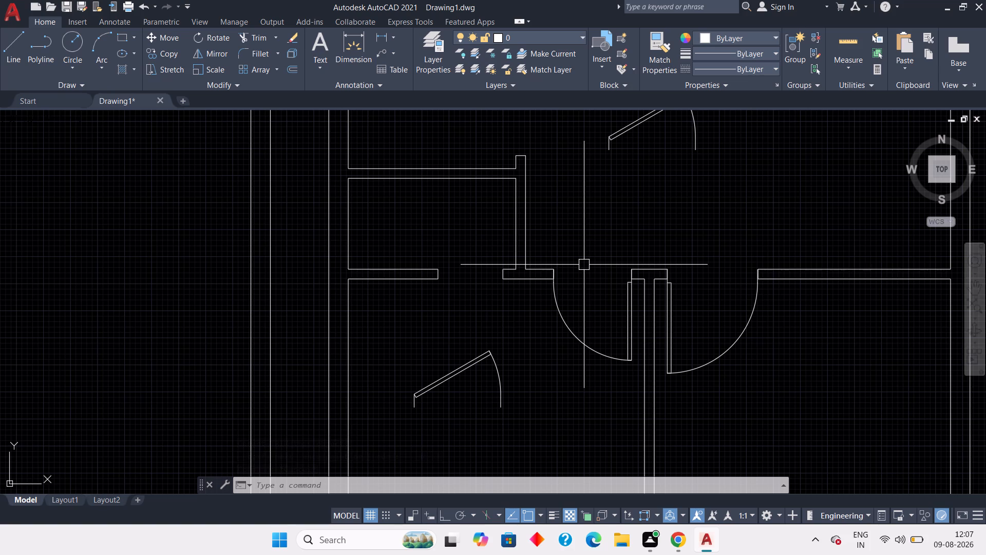
scroll(666, 344, "down", 2)
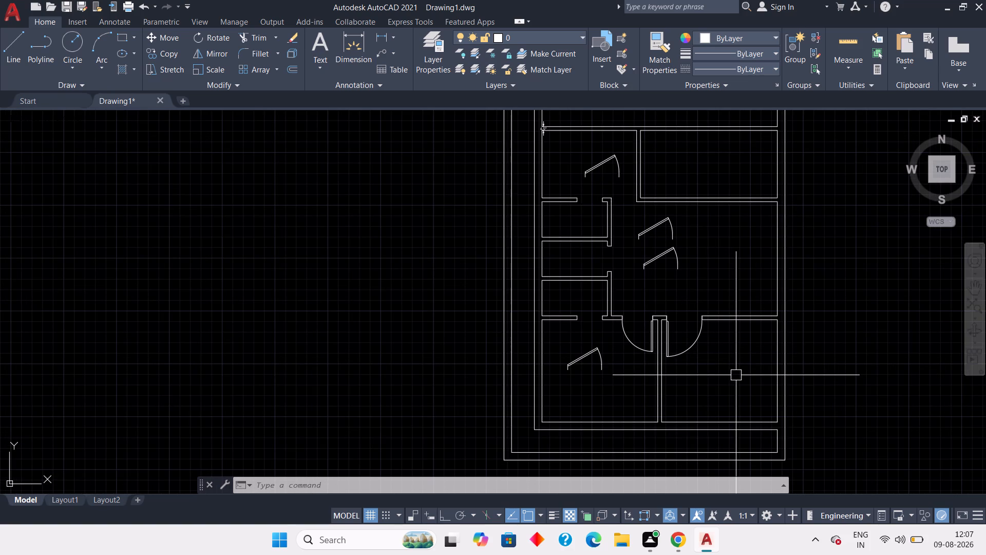
scroll(736, 375, "down", 1)
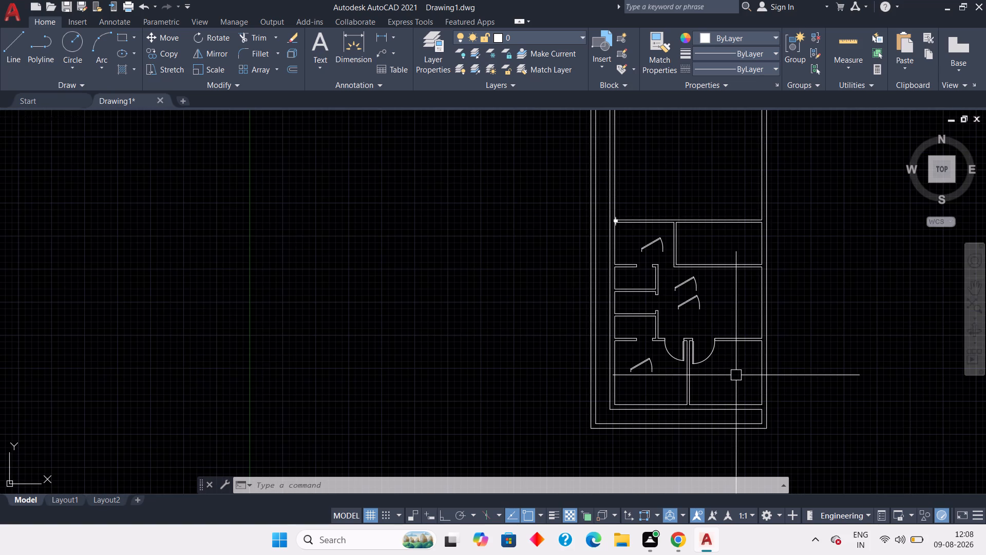
scroll(694, 338, "up", 2)
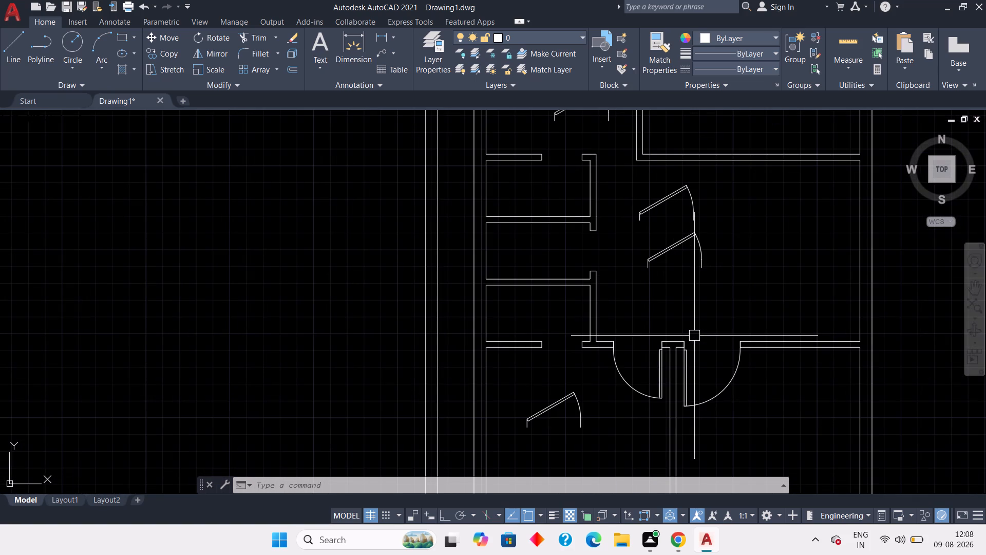
scroll(694, 336, "up", 3)
middle_click_drag(690, 339, 684, 219)
scroll(684, 219, "down", 1)
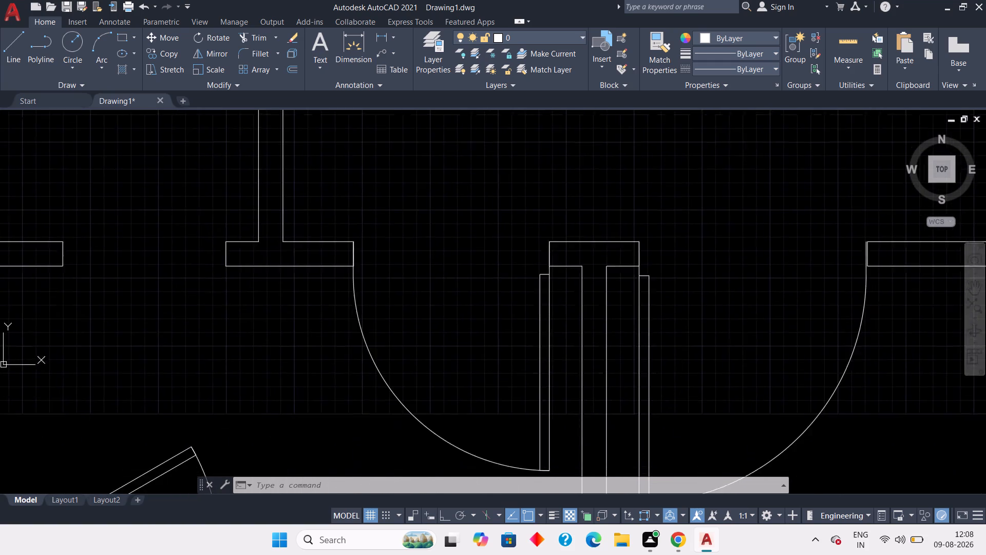
scroll(725, 302, "down", 3)
middle_click_drag(707, 230, 658, 330)
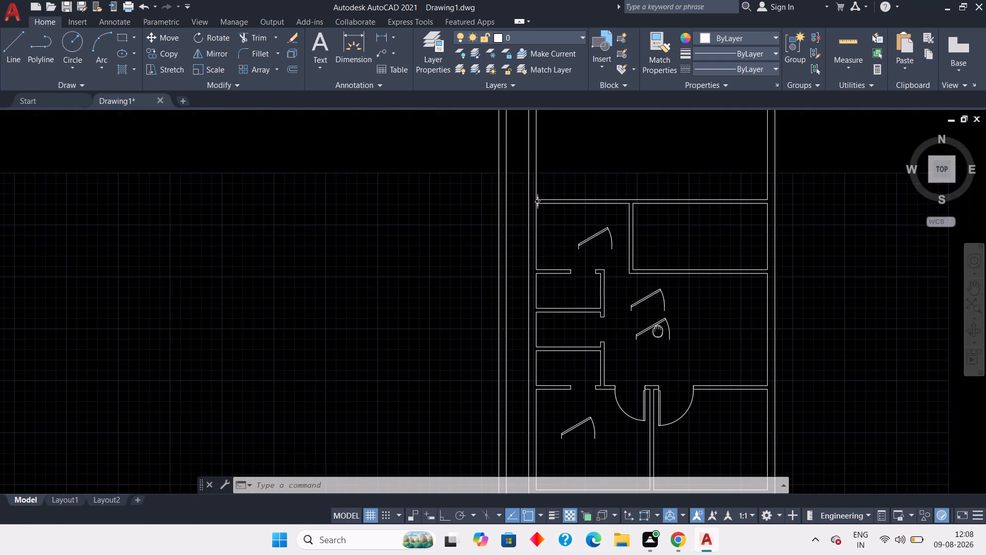
middle_click_drag(658, 330, 658, 330)
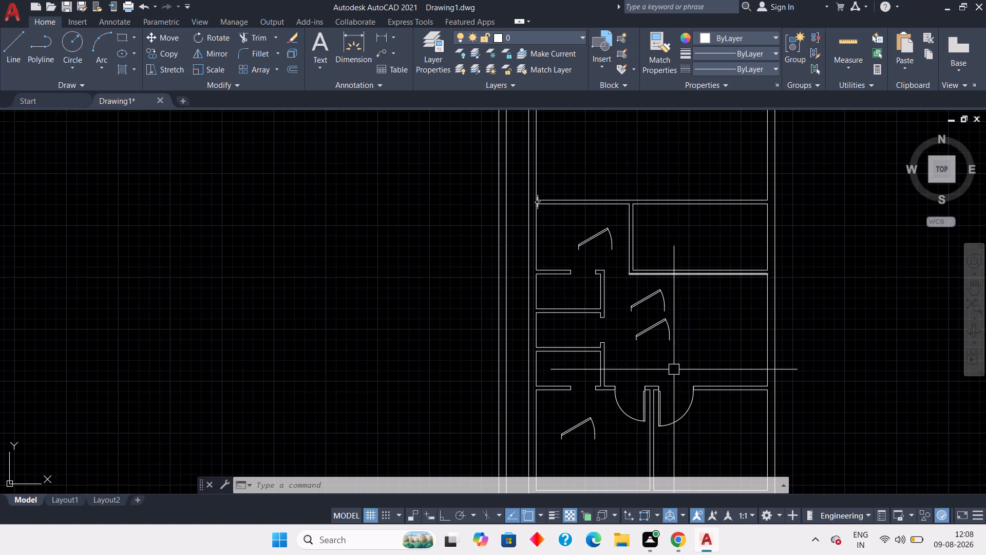
Delete the door block in the lower-right room's doorway.
left_click(679, 422)
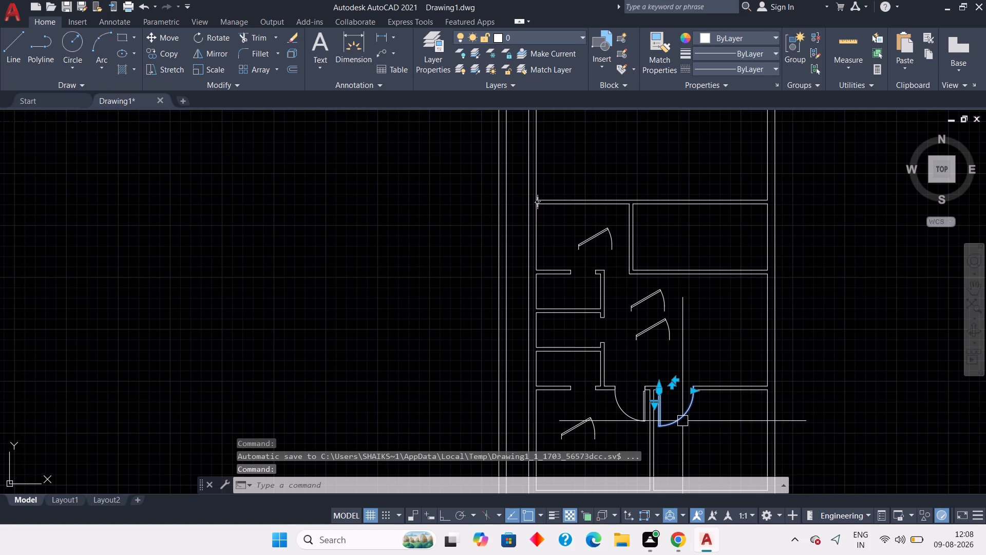
key("Delete")
Offset the partition's wall-end line 3' across the lower-right room's doorway to mark the new opening width.
scroll(665, 384, "up", 3)
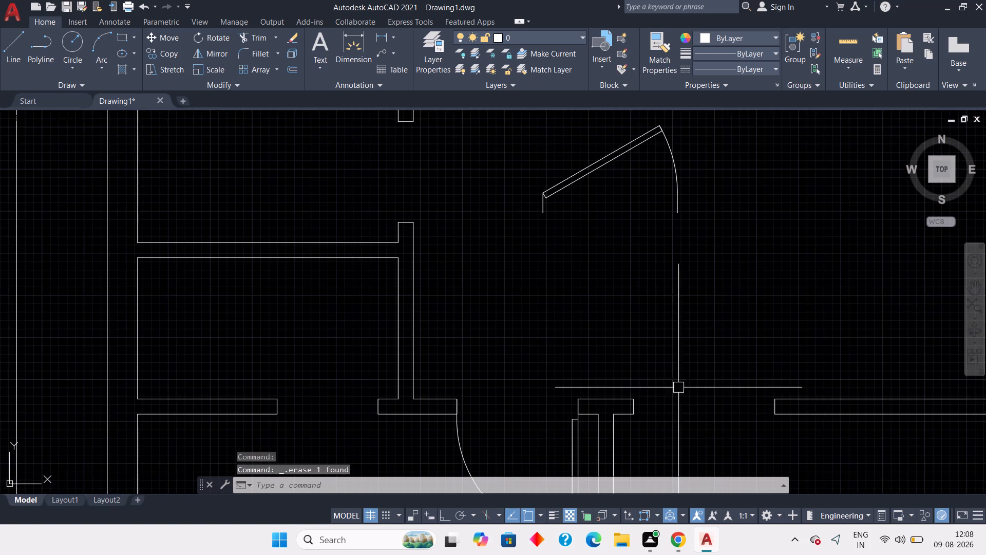
middle_click_drag(671, 380, 653, 307)
middle_click_drag(654, 312, 634, 261)
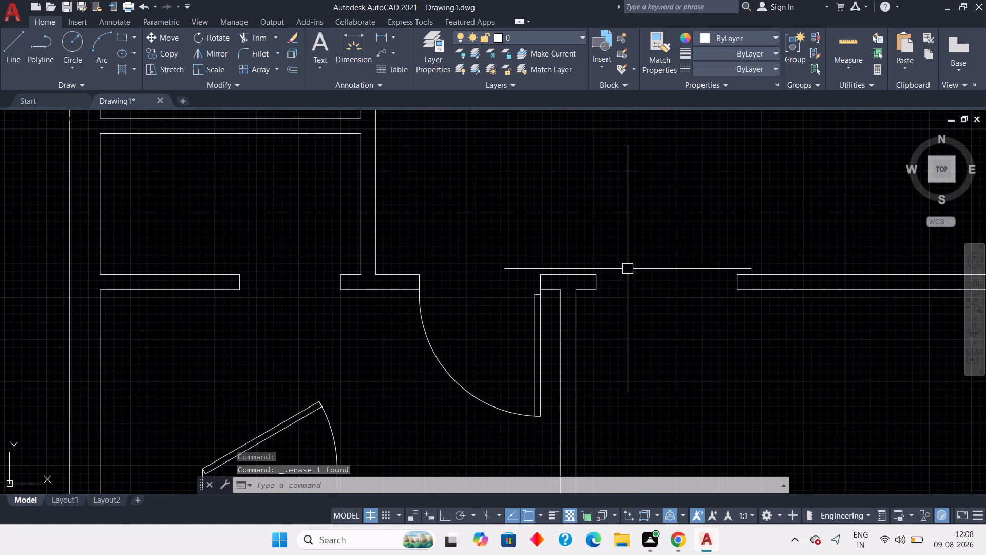
key("Escape")
key("Escape")
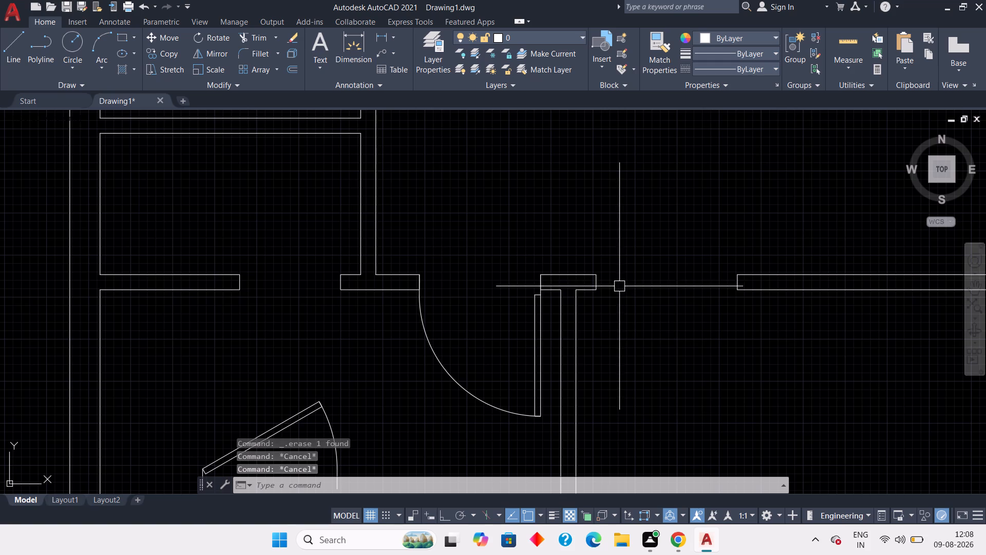
scroll(601, 288, "up", 1)
type("off")
key("space")
type("3'")
key("space")
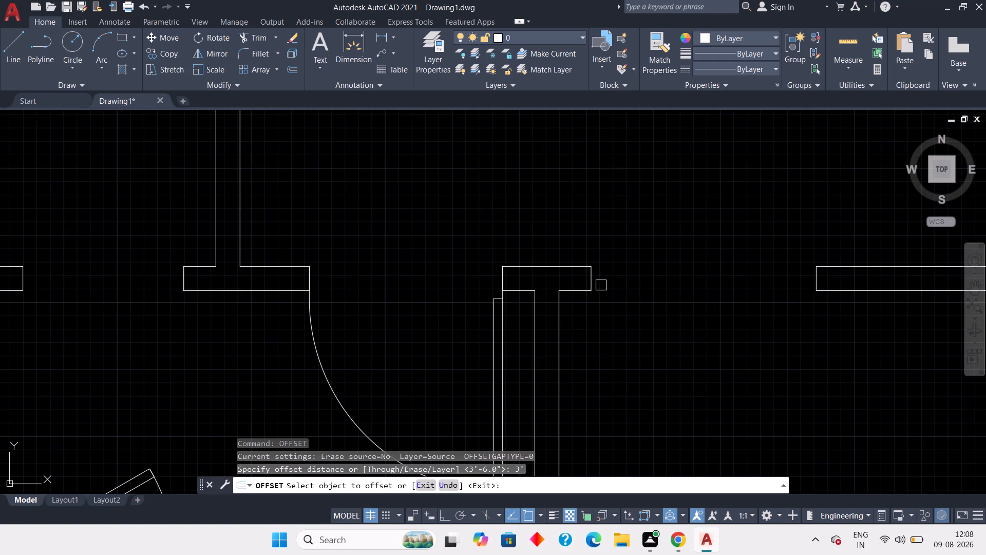
left_click(589, 280)
left_click(663, 272)
key("Escape")
key("Escape")
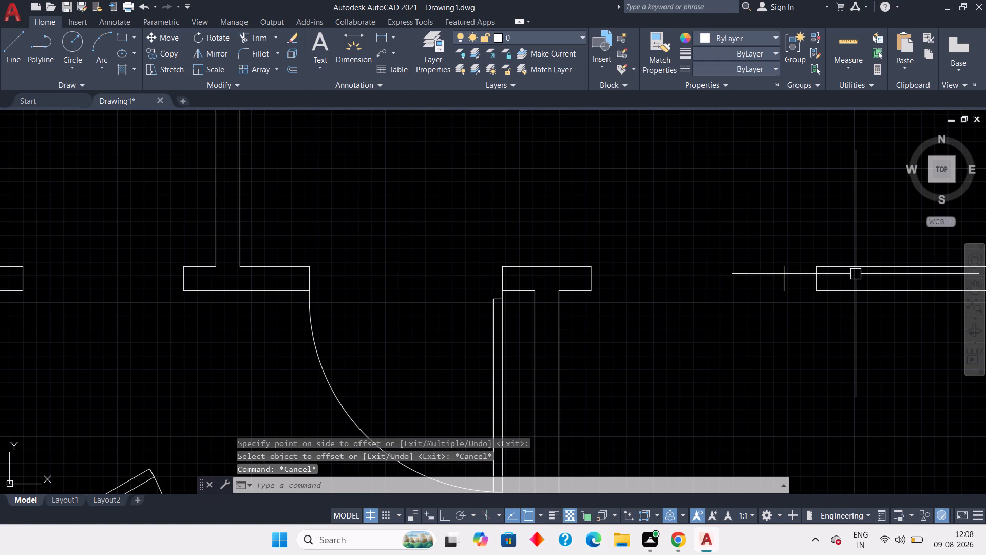
Stretch the ends of both wall lines beside the lower-right doorway to meet the new 3' offset line.
left_click(845, 265)
left_click(817, 266)
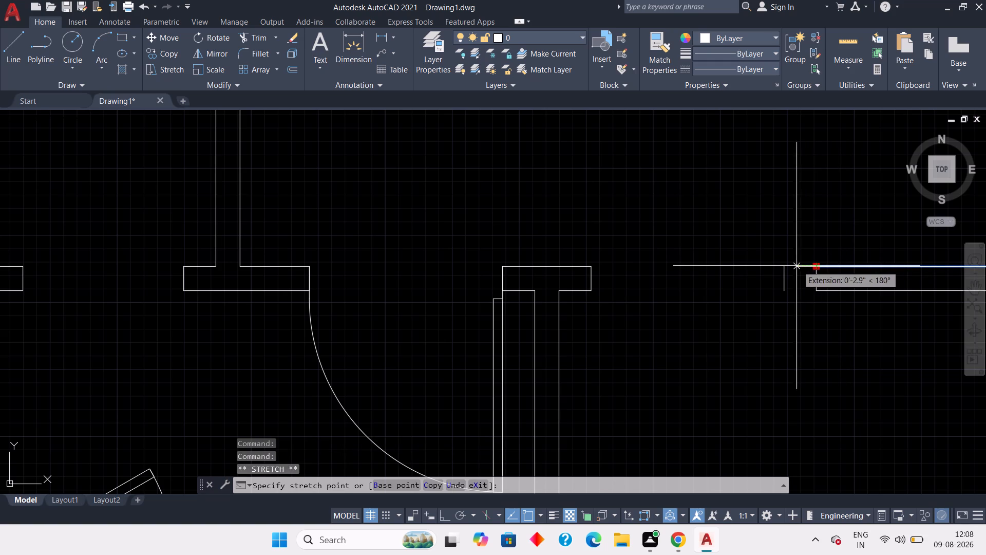
left_click(787, 268)
key("Escape")
left_click(846, 289)
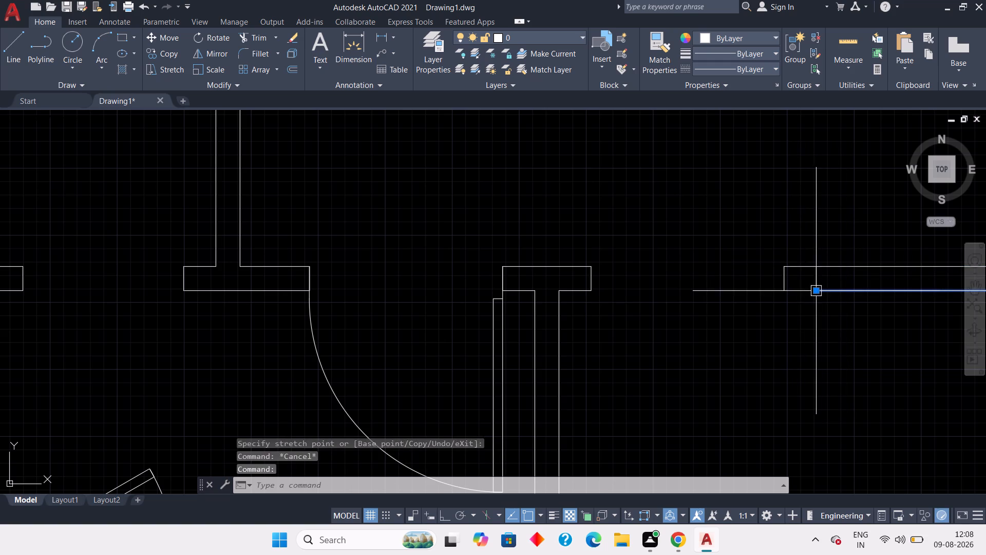
left_click(813, 293)
left_click(817, 290)
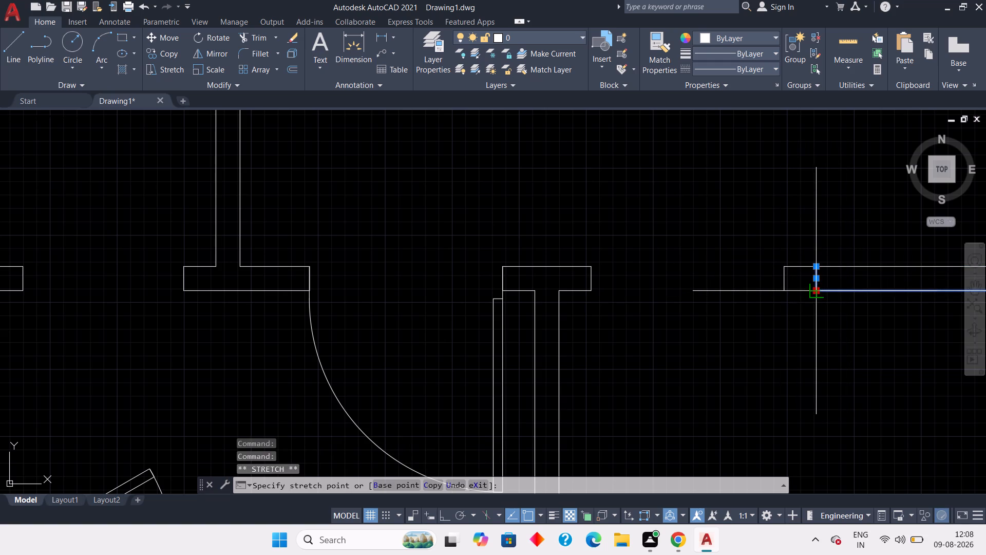
key("Escape")
key("Escape")
left_click(833, 291)
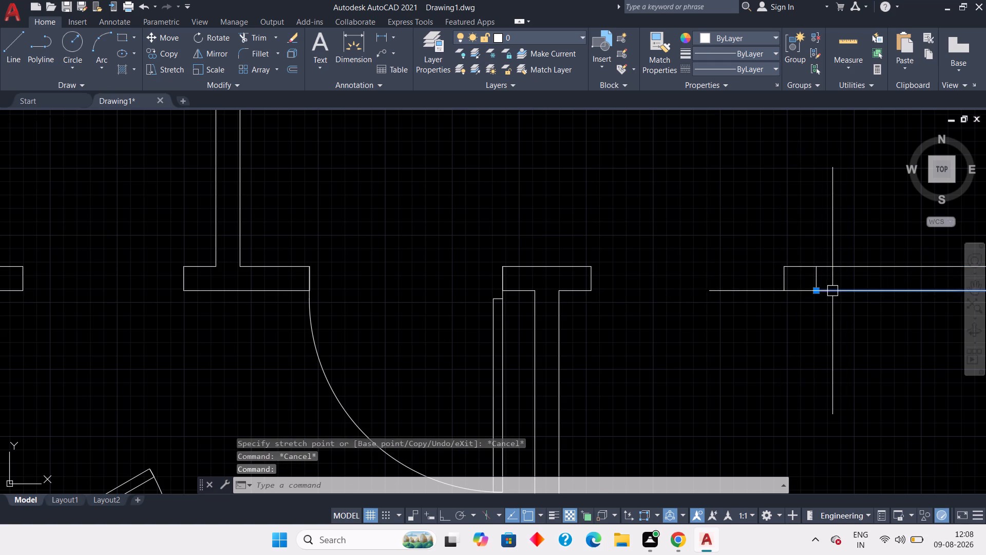
left_click(812, 291)
key("Escape")
key("Escape")
left_click(827, 290)
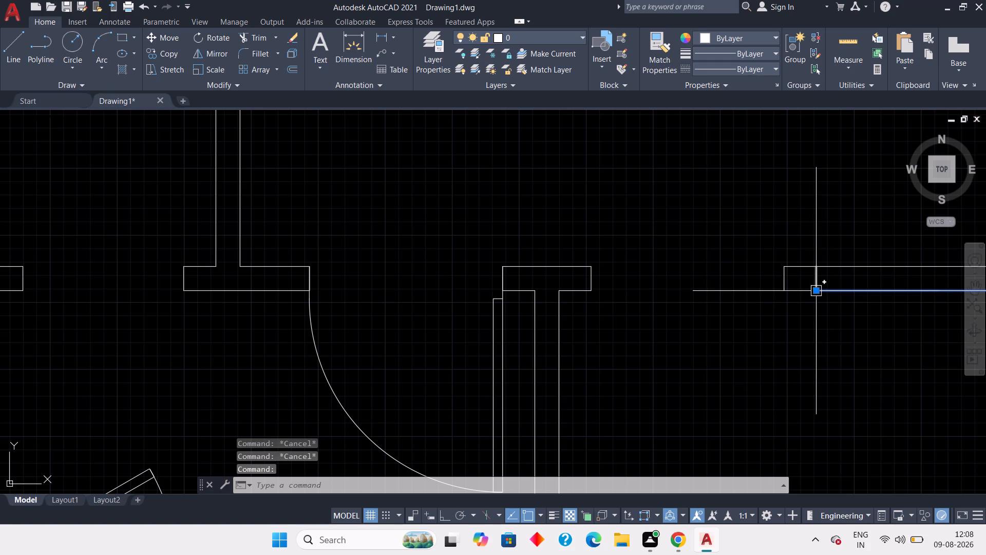
left_click(817, 292)
left_click(784, 295)
key("Escape")
key("Escape")
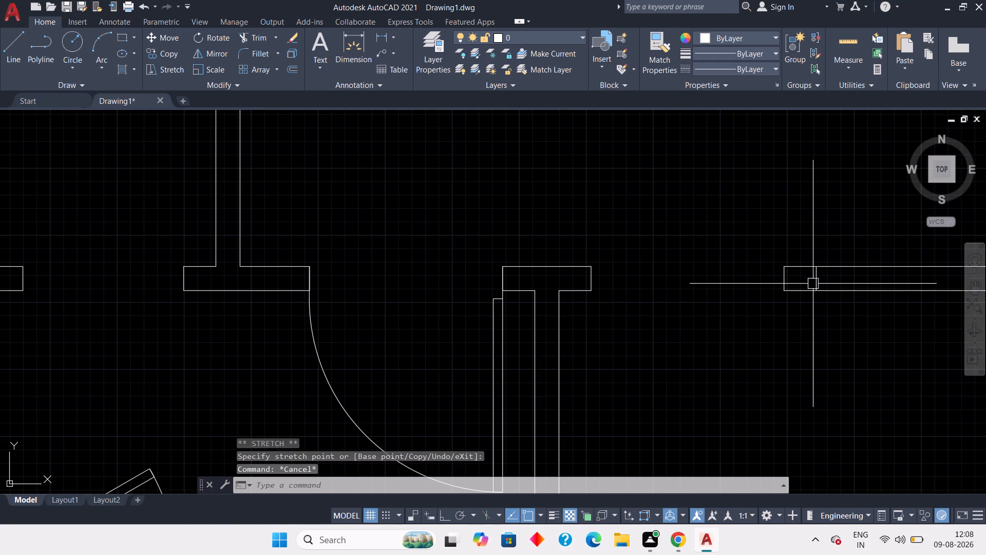
Delete the old wall-end line left inside the extended wall beside the lower-right doorway.
left_click(816, 280)
key("Delete")
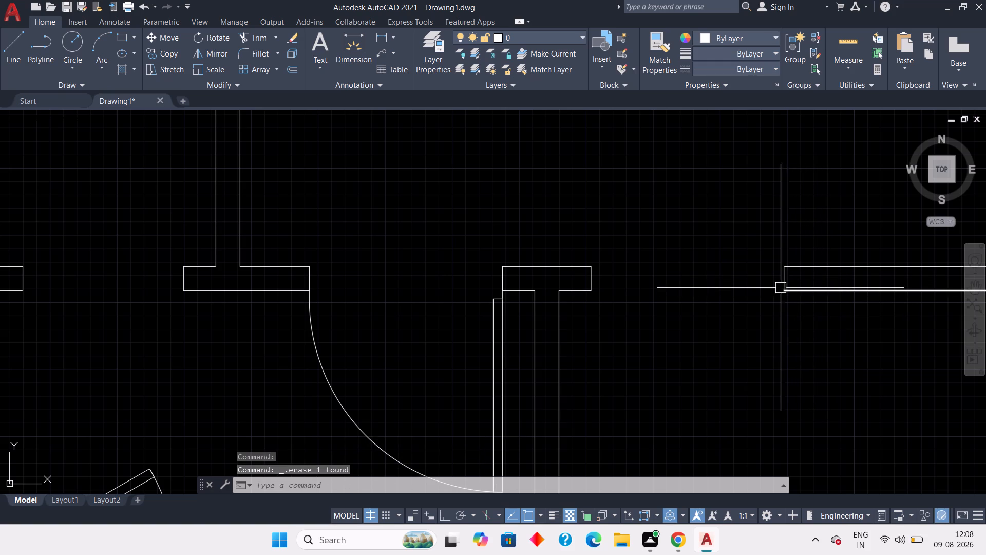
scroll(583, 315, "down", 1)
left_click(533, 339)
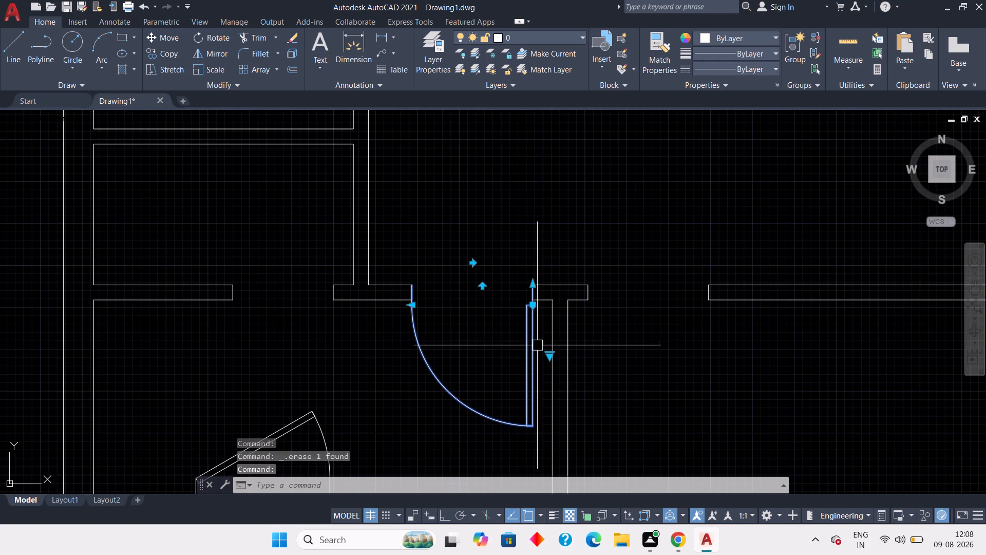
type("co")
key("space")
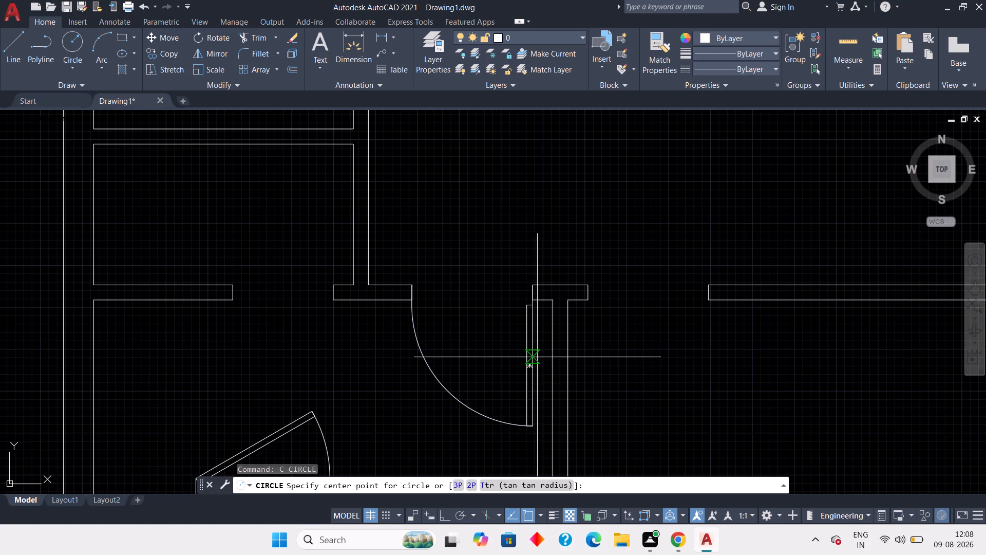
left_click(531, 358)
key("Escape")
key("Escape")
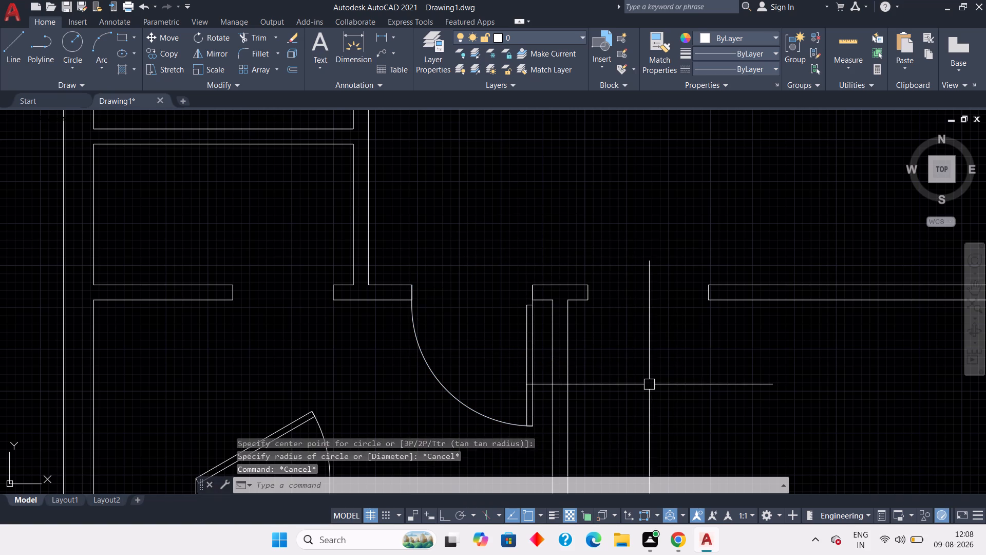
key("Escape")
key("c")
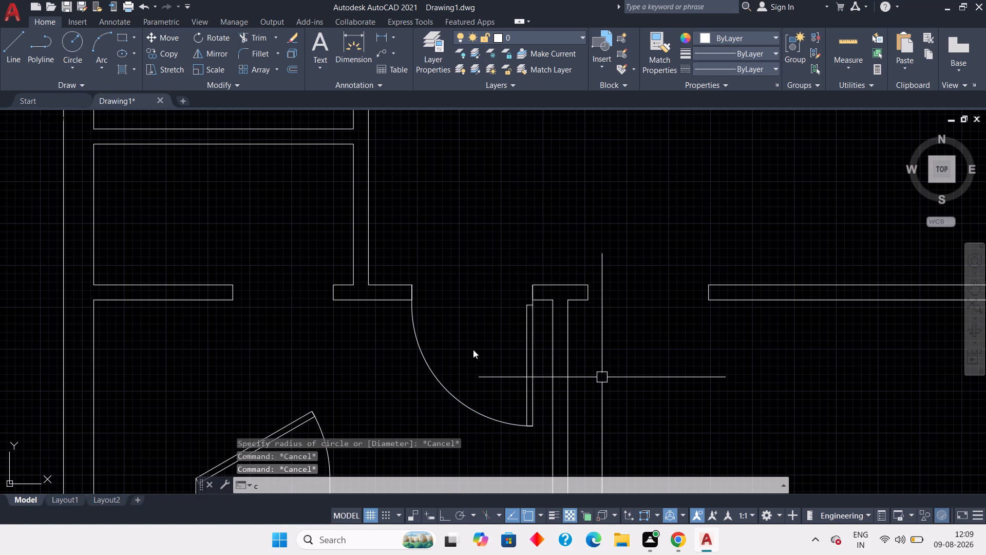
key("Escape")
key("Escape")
Copy the lower-left room's fitted door block from its upper hinge-side corner into open space in the lower-right room.
left_click_drag(545, 351, 535, 355)
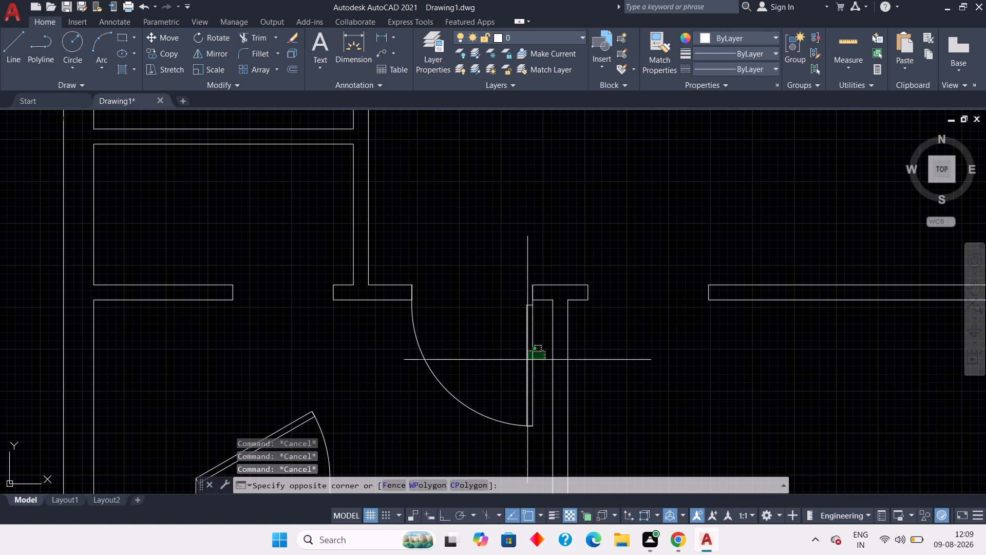
left_click(517, 377)
key("c")
key("o")
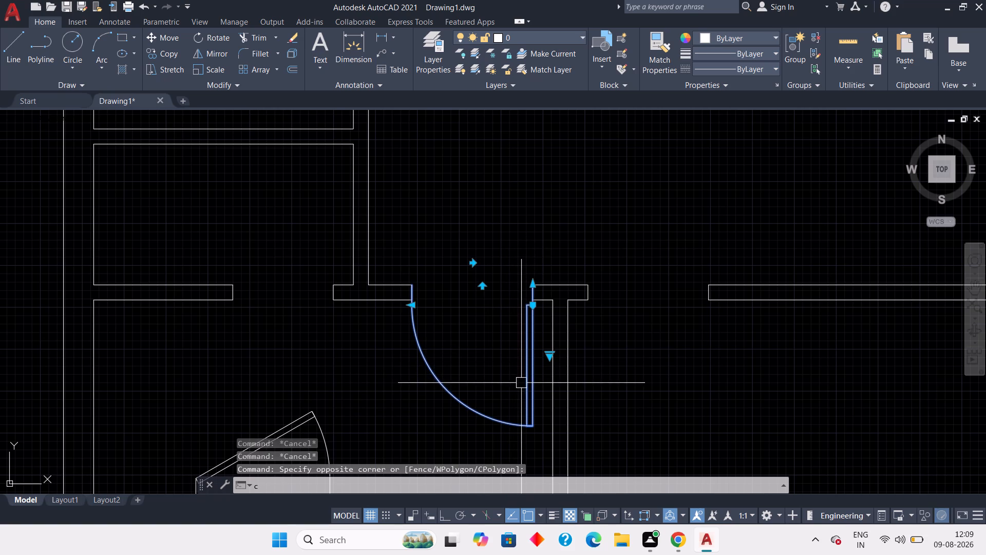
key("space")
scroll(542, 309, "up", 4)
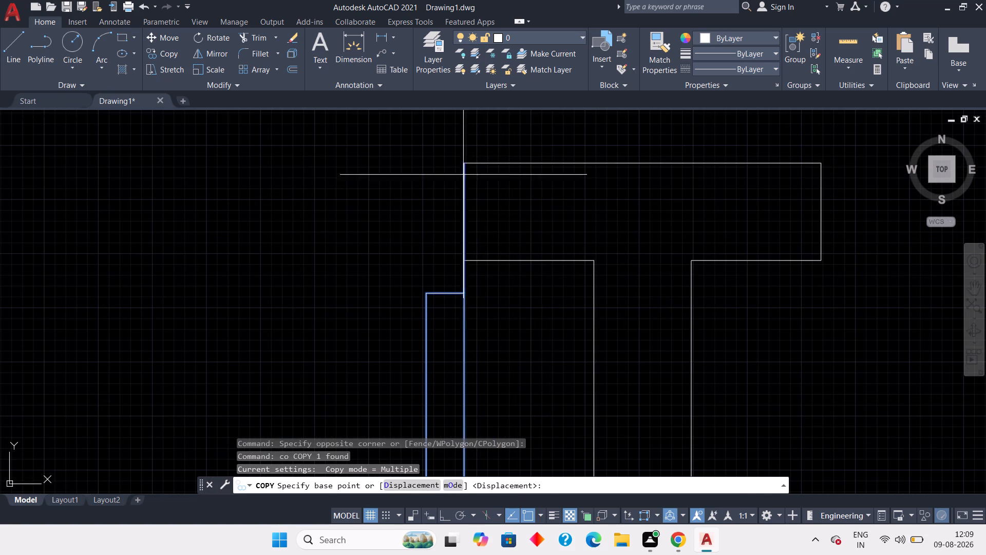
left_click(465, 164)
scroll(628, 283, "down", 3)
middle_click_drag(715, 294, 586, 245)
scroll(589, 246, "down", 2)
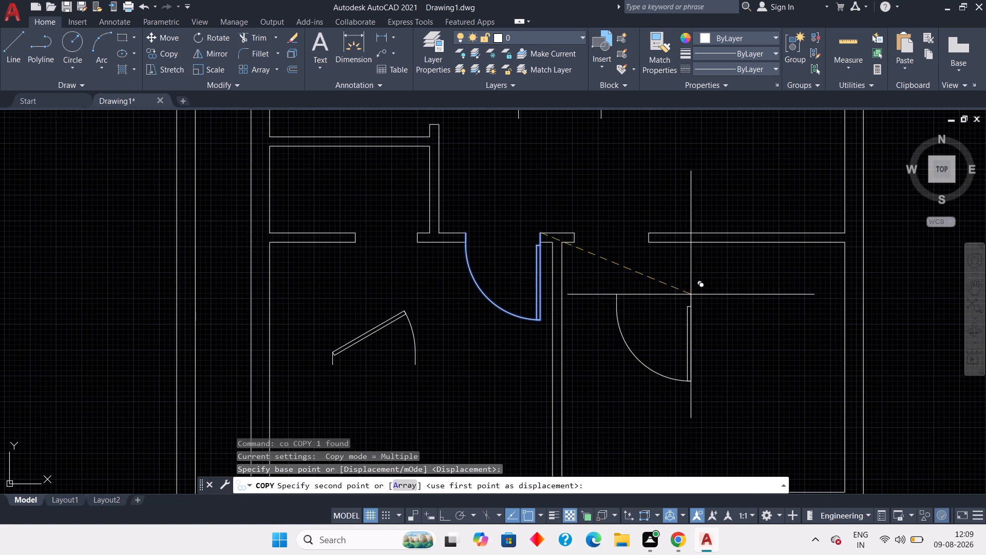
left_click(691, 306)
key("Escape")
key("Escape")
Mirror the copied door block about its vertical hinge-side edge, keeping the source block.
left_click_drag(705, 292, 699, 296)
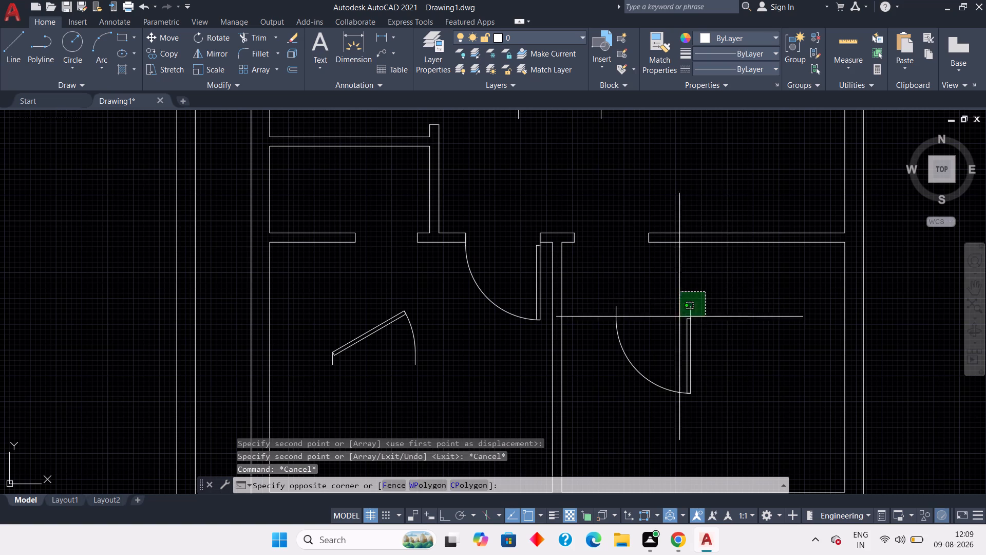
left_click(608, 400)
key("n")
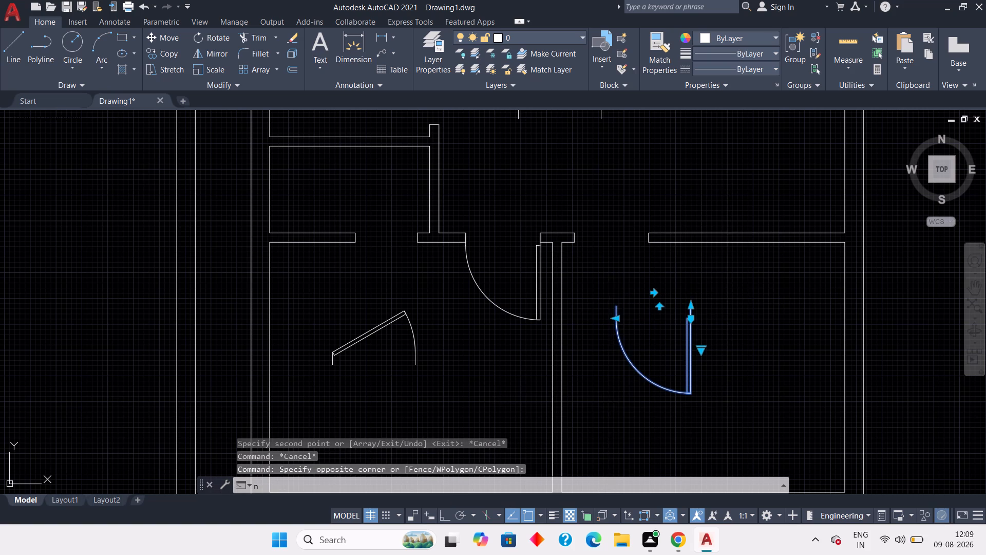
key("Escape")
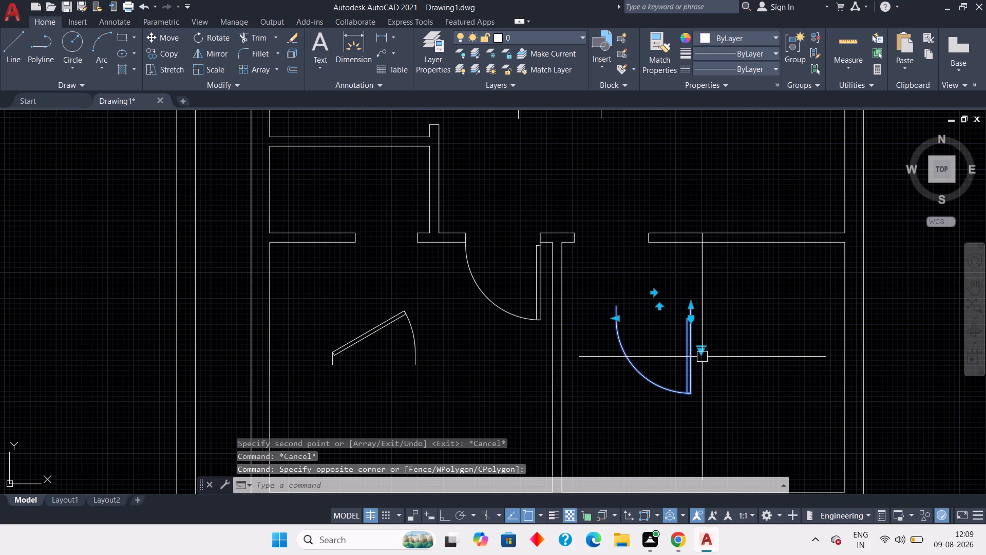
key("m")
key("i")
key("space")
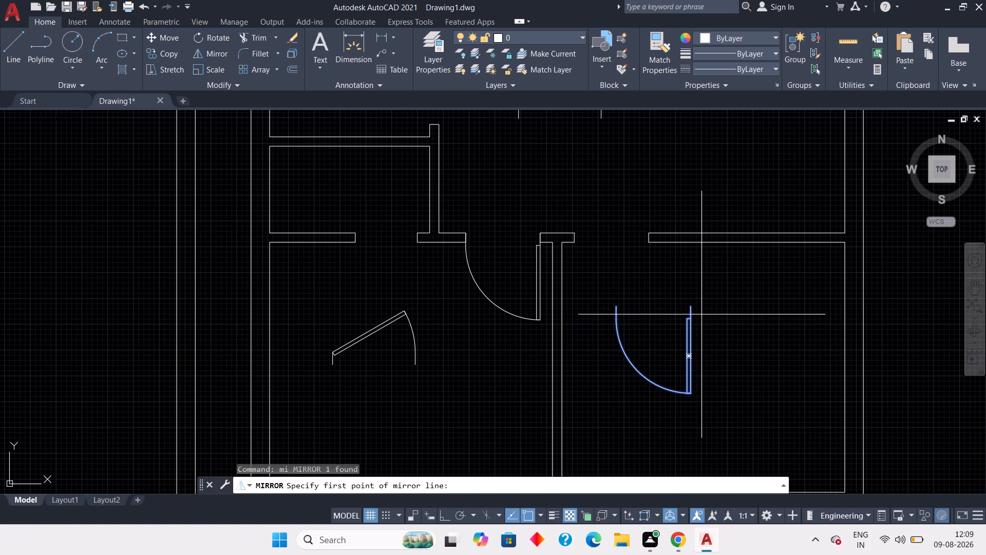
left_click(687, 305)
scroll(685, 384, "up", 5)
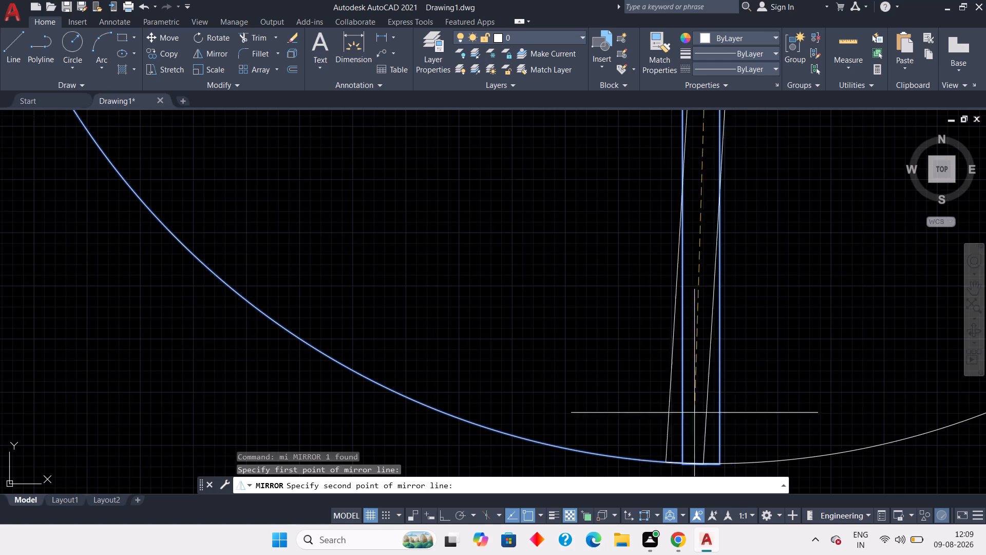
left_click(713, 460)
scroll(755, 360, "down", 4)
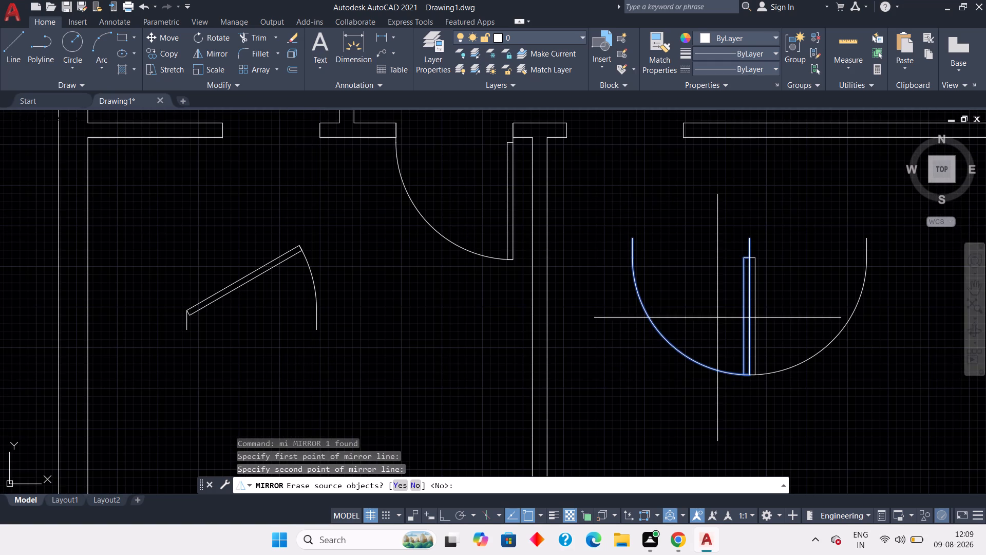
key("space")
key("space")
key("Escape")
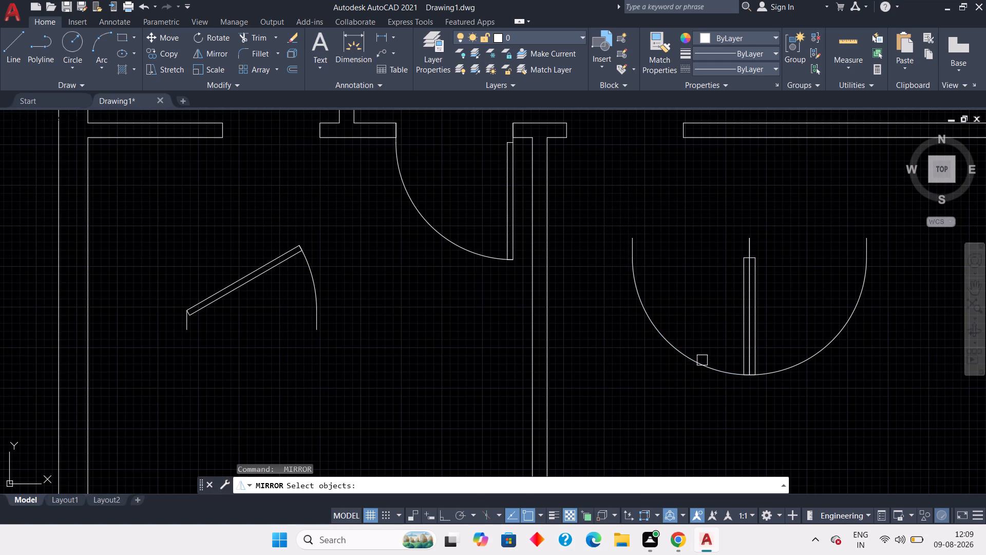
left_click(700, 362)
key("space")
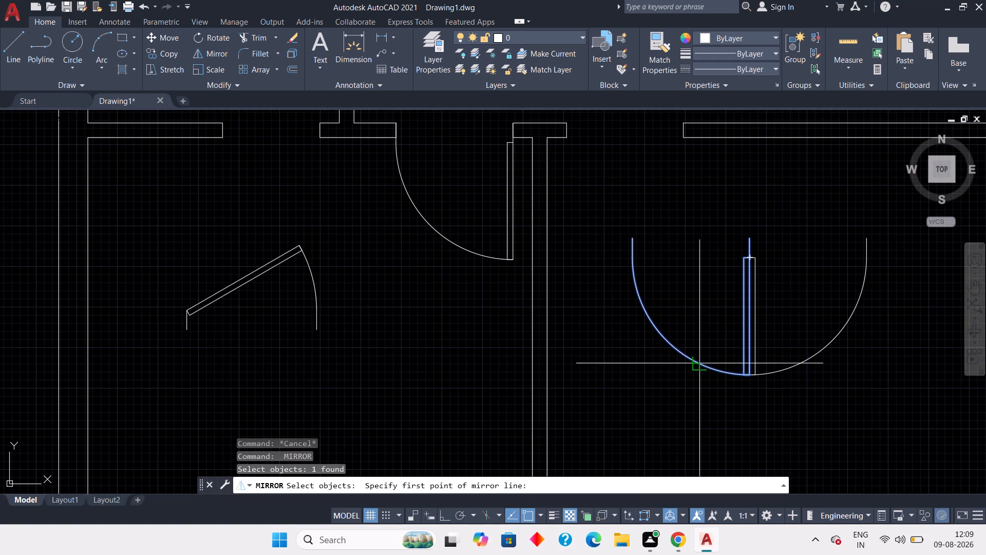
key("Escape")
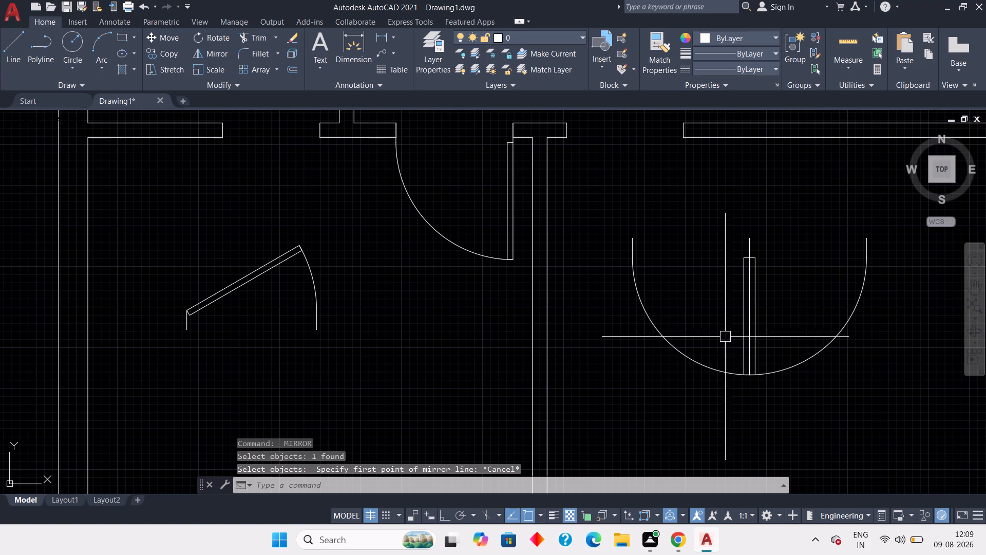
Delete the unmirrored door copy in the lower-right room.
left_click(670, 345)
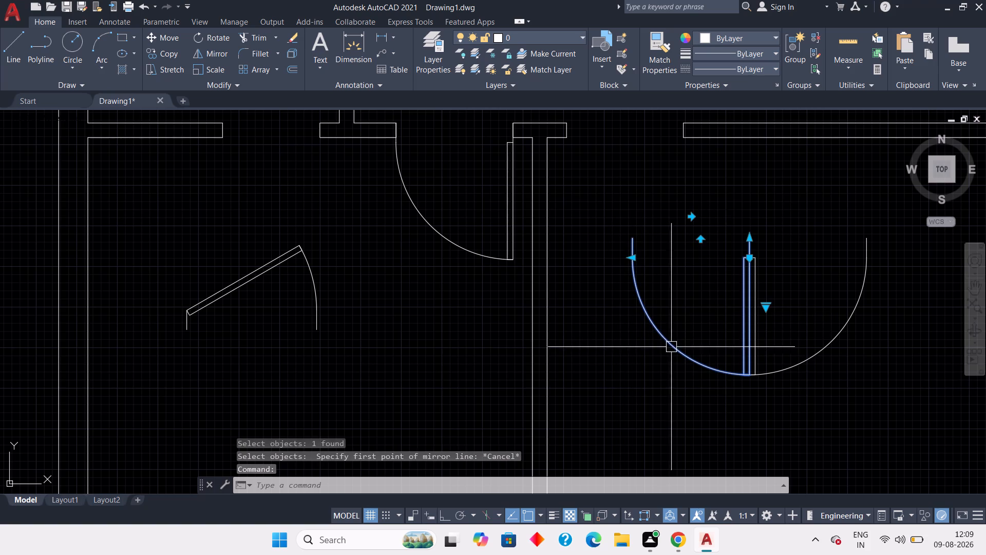
key("Delete")
Move the mirrored door block by its upper hinge-side corner to the upper corner of the partition's wall end at the lower-right doorway.
middle_click_drag(750, 312, 694, 343)
left_click_drag(824, 237, 812, 245)
left_click_drag(625, 353, 629, 359)
key("m")
key("space")
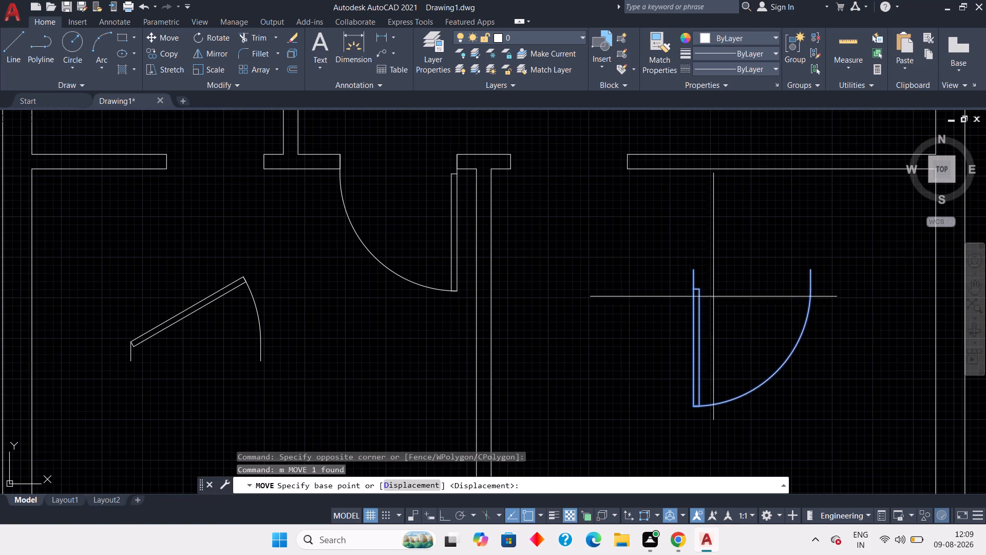
scroll(727, 268, "up", 2)
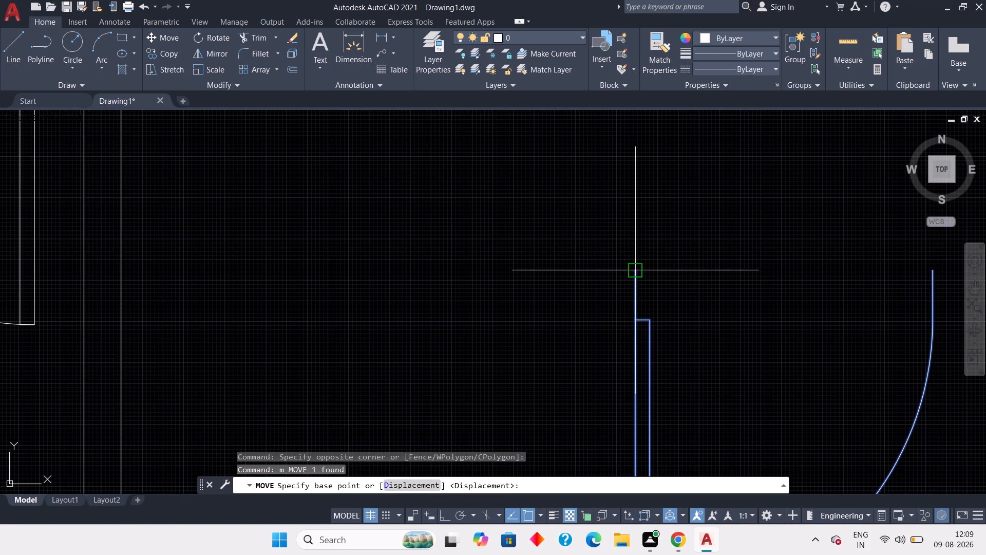
left_click(640, 270)
scroll(582, 249, "down", 4)
middle_click_drag(576, 234, 663, 346)
scroll(592, 309, "up", 3)
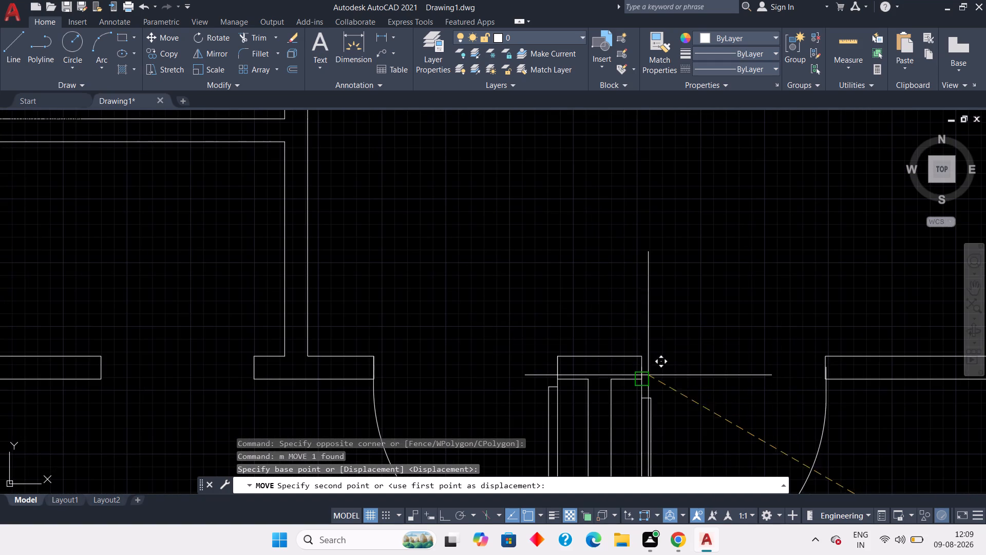
left_click(635, 359)
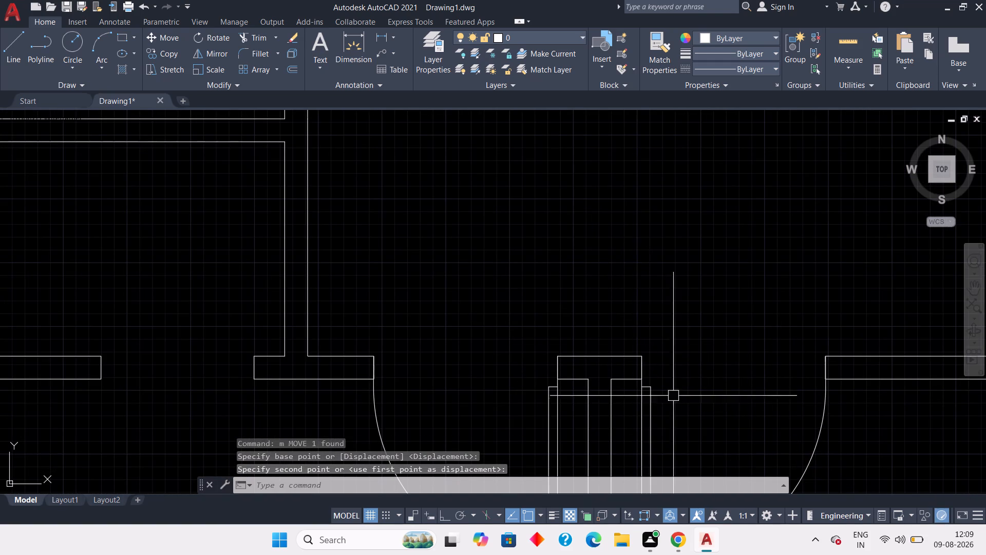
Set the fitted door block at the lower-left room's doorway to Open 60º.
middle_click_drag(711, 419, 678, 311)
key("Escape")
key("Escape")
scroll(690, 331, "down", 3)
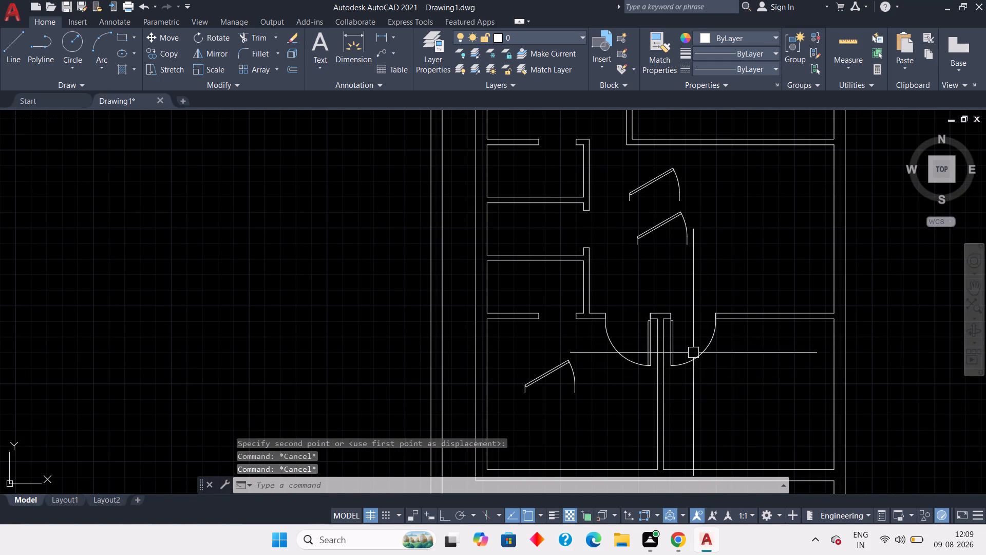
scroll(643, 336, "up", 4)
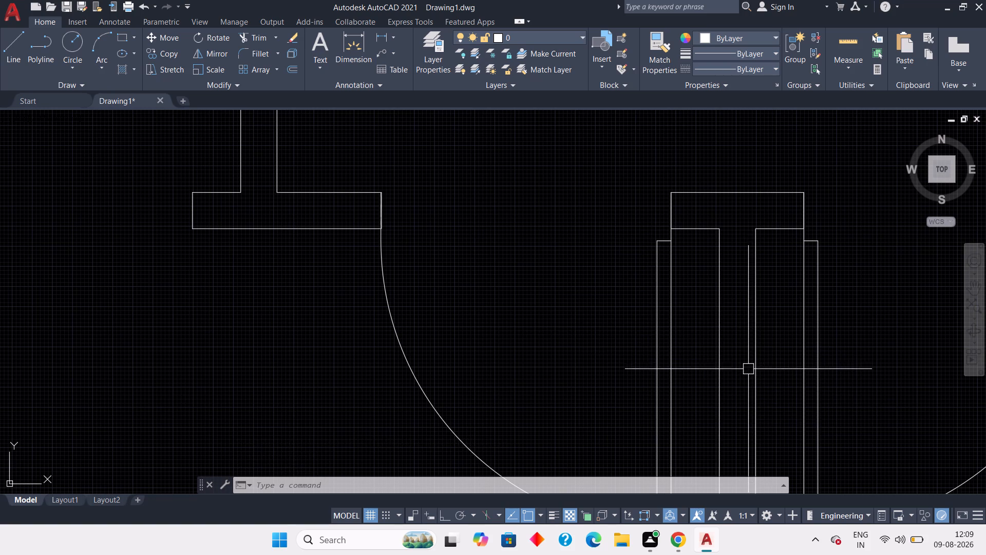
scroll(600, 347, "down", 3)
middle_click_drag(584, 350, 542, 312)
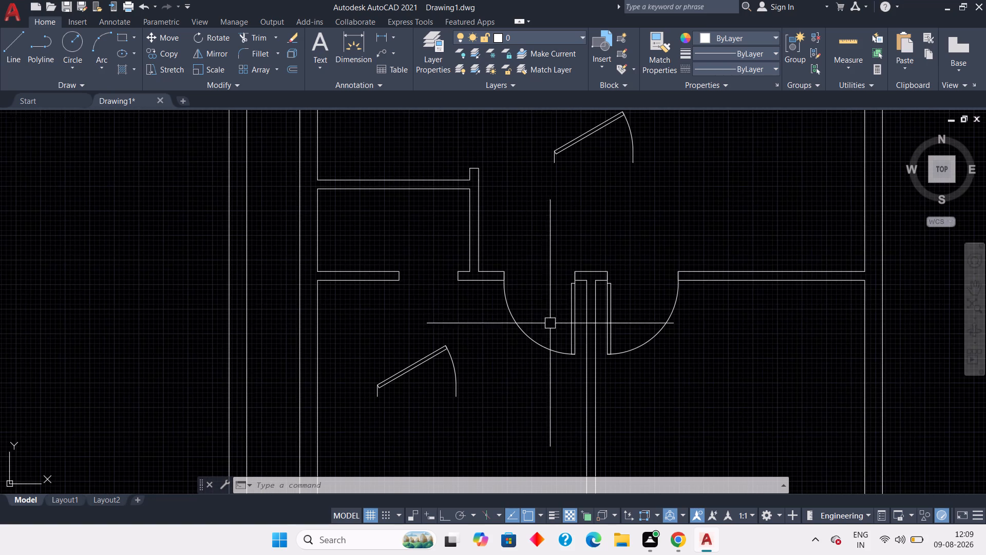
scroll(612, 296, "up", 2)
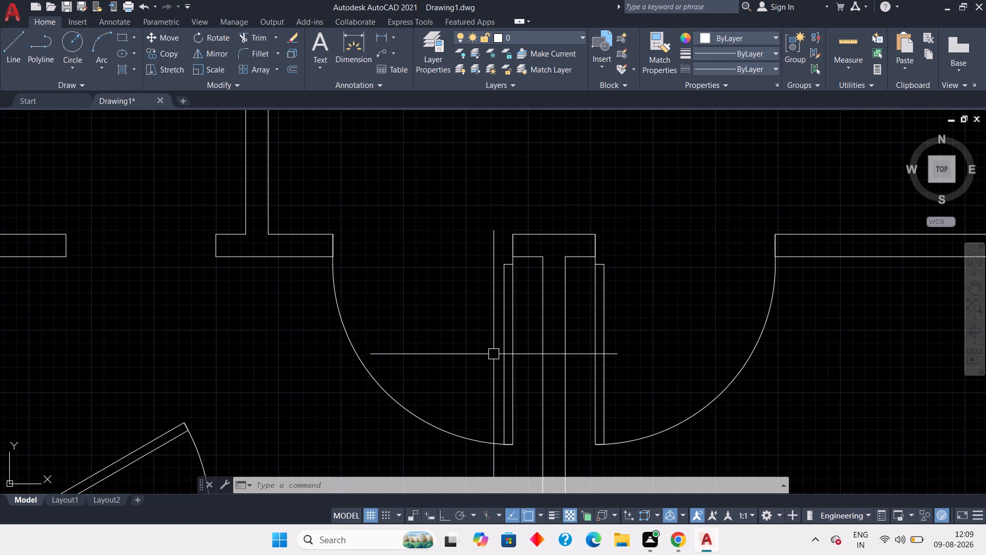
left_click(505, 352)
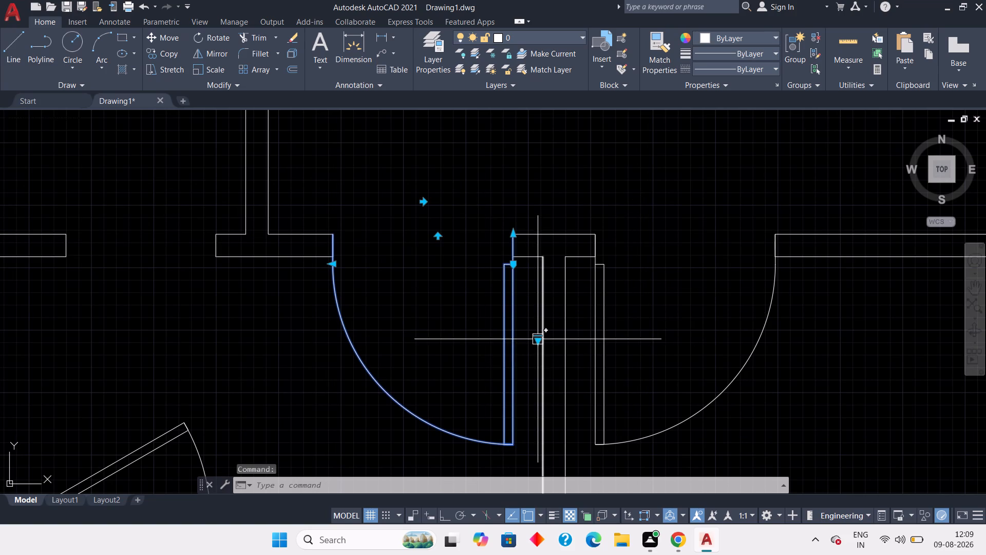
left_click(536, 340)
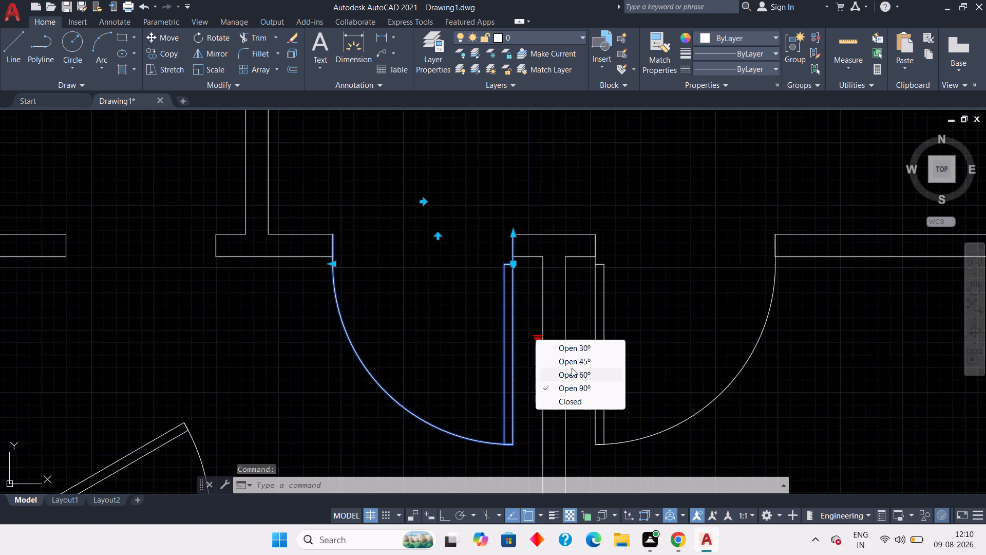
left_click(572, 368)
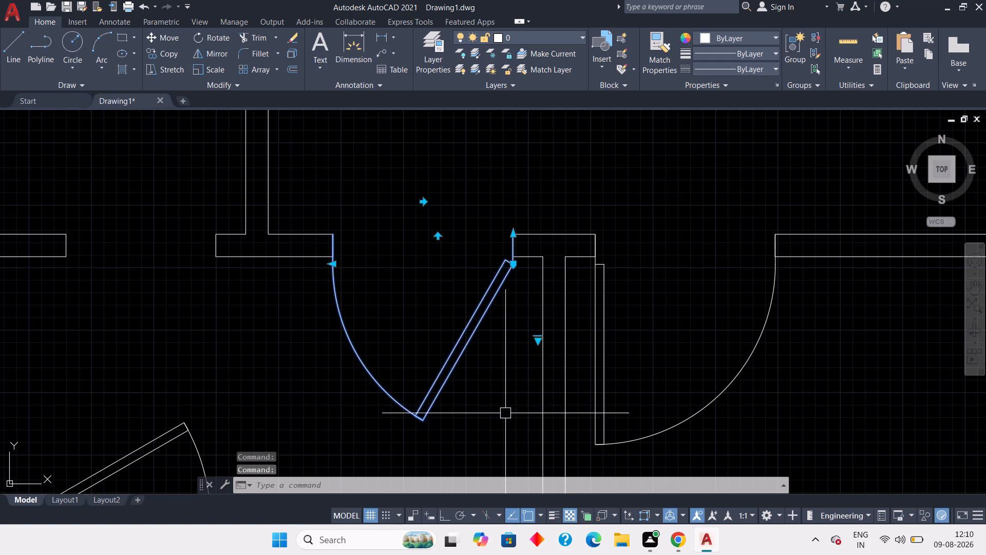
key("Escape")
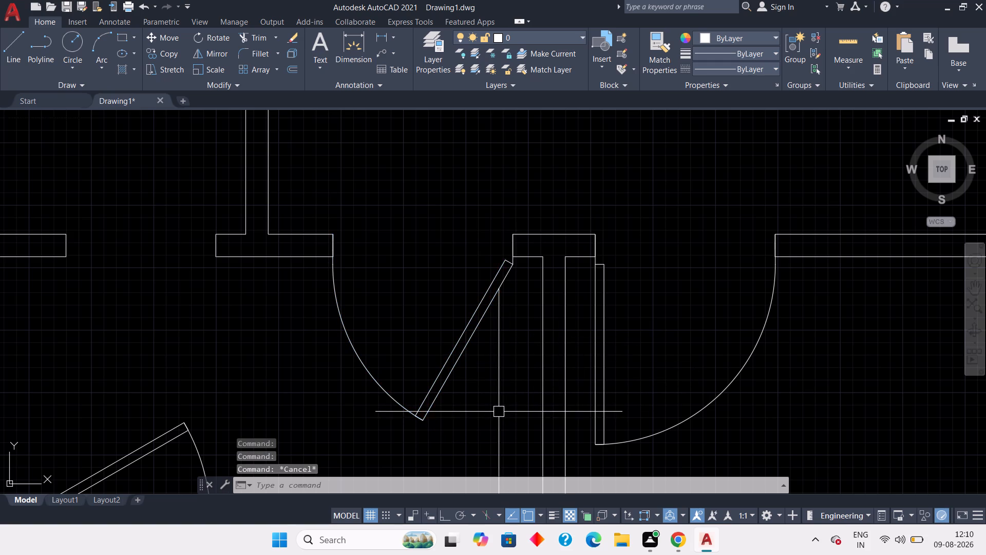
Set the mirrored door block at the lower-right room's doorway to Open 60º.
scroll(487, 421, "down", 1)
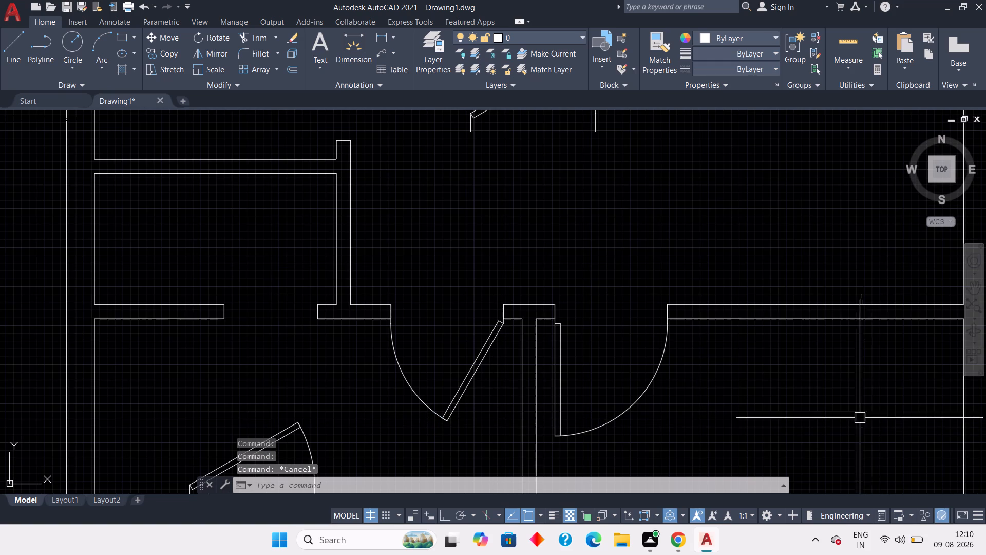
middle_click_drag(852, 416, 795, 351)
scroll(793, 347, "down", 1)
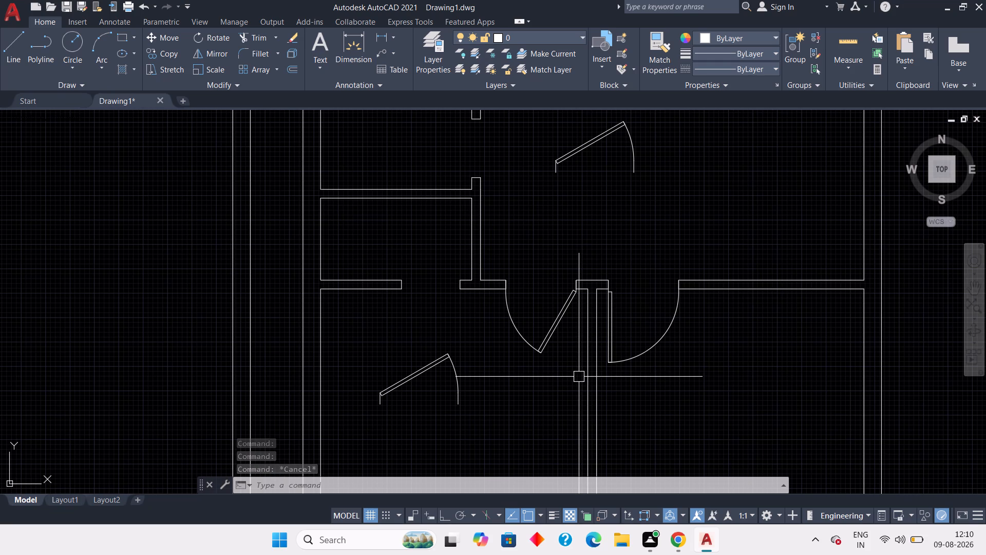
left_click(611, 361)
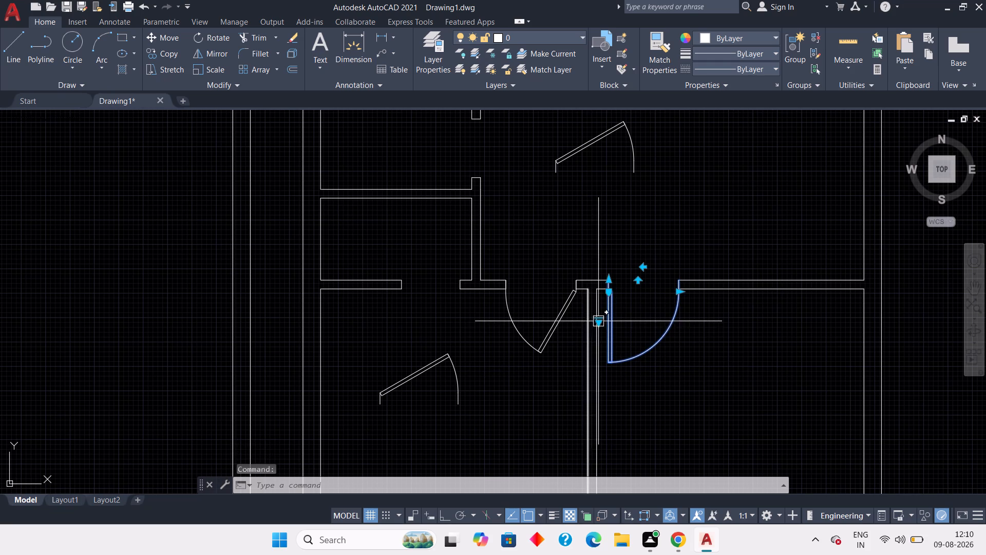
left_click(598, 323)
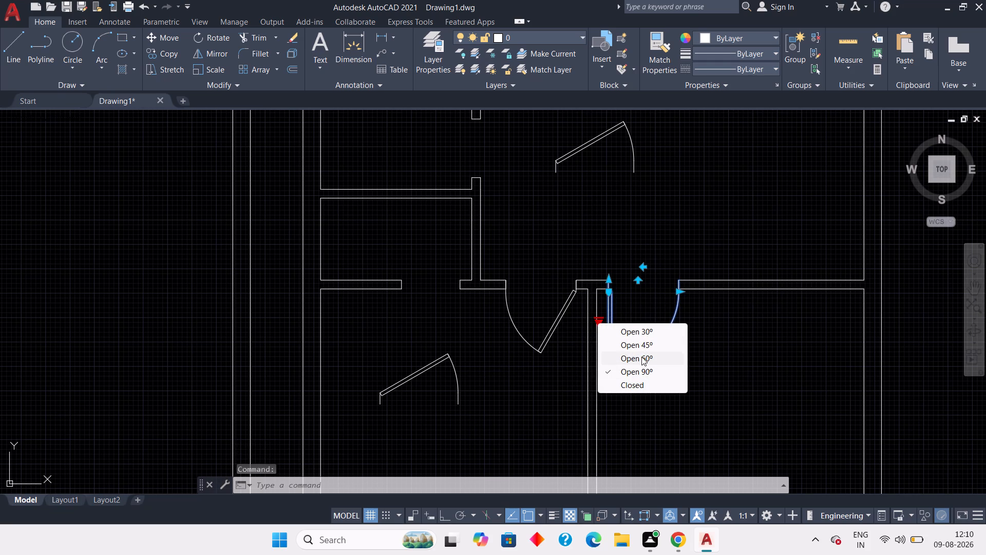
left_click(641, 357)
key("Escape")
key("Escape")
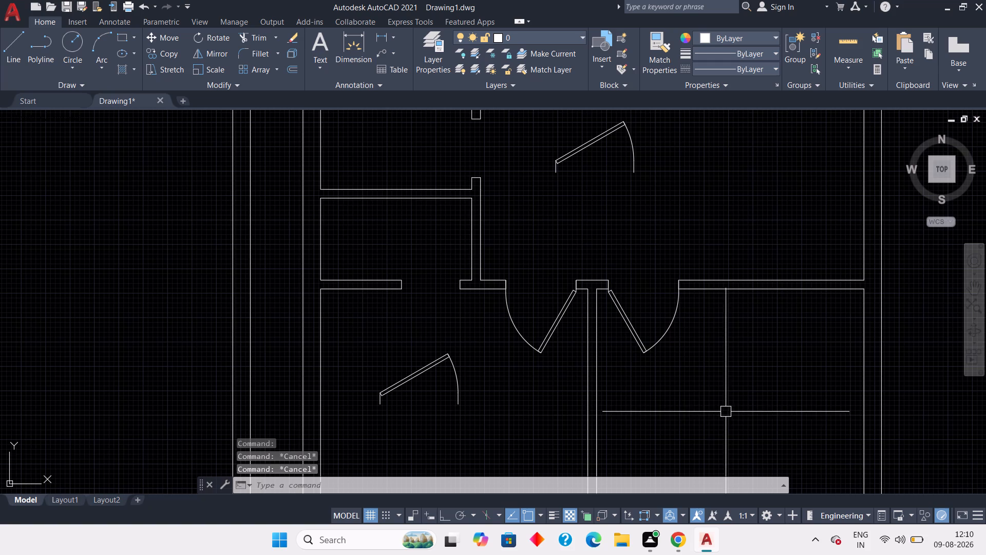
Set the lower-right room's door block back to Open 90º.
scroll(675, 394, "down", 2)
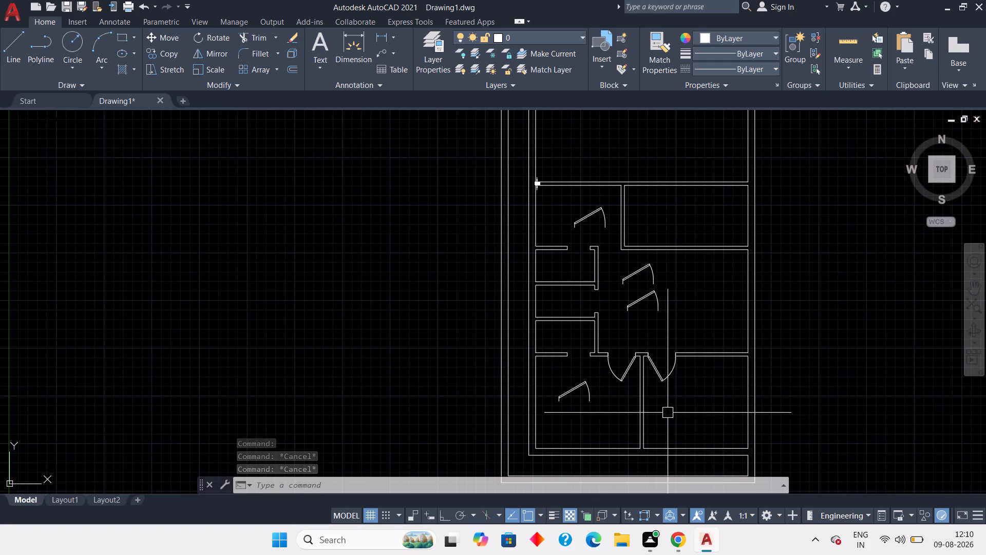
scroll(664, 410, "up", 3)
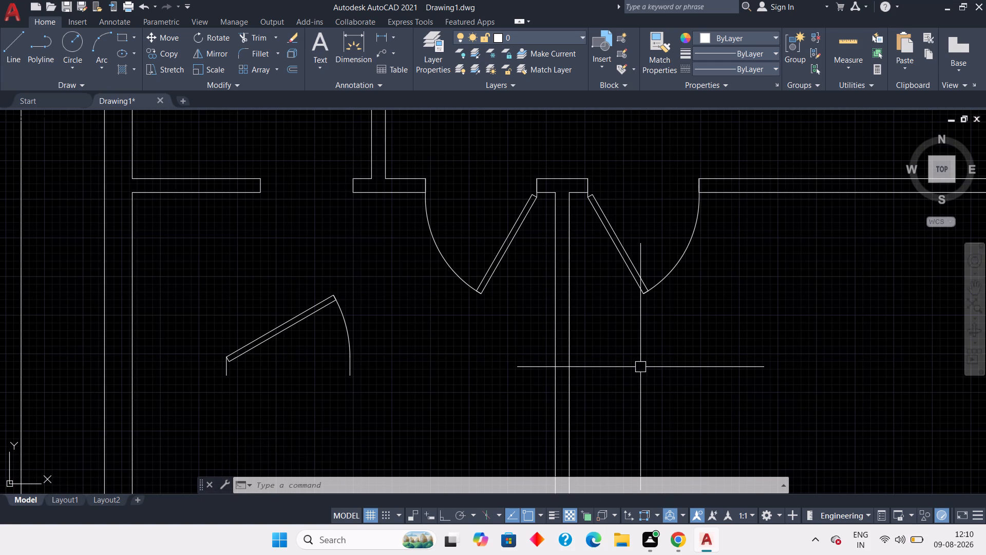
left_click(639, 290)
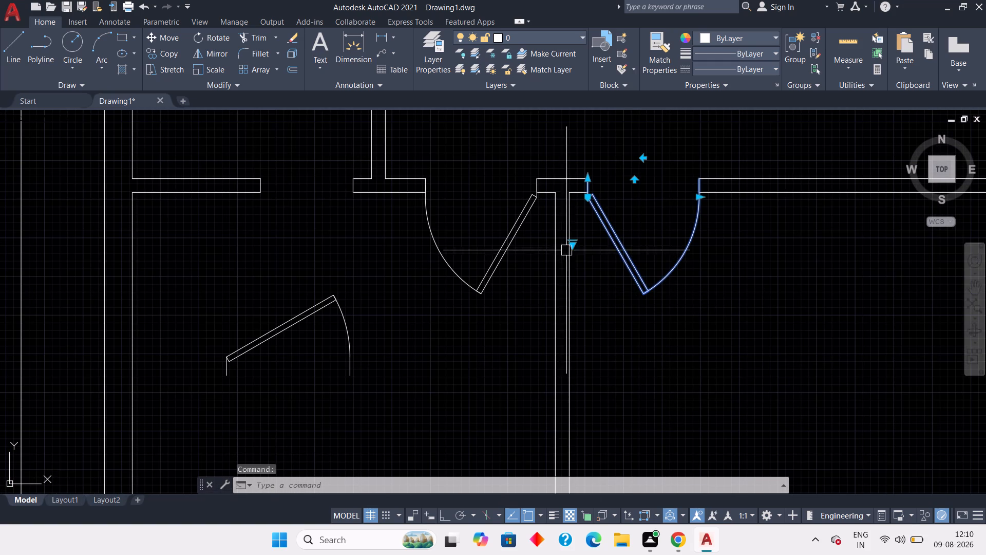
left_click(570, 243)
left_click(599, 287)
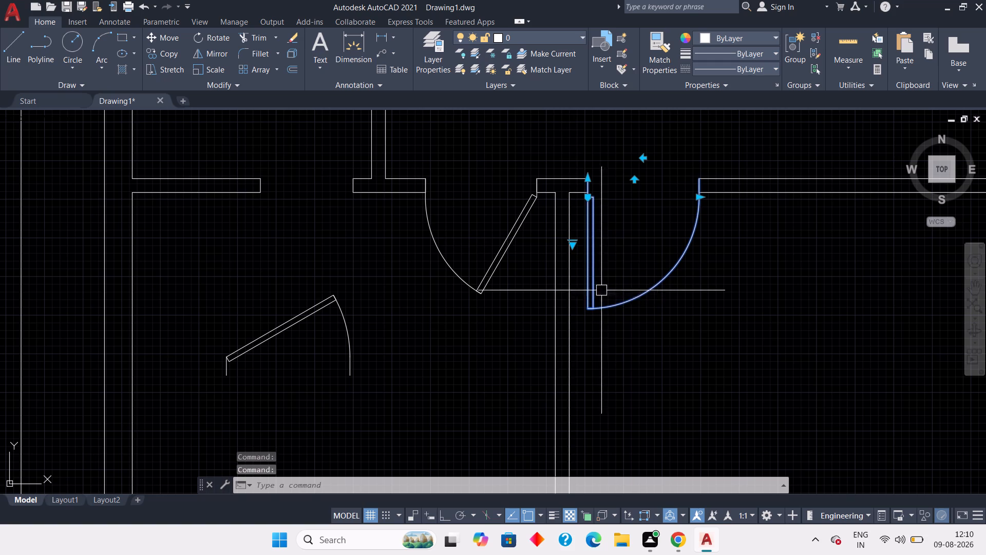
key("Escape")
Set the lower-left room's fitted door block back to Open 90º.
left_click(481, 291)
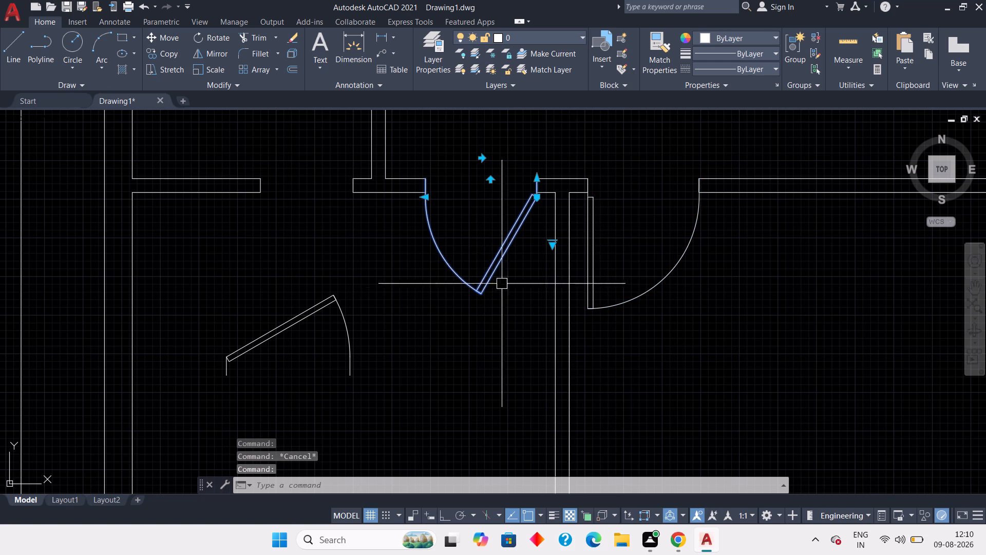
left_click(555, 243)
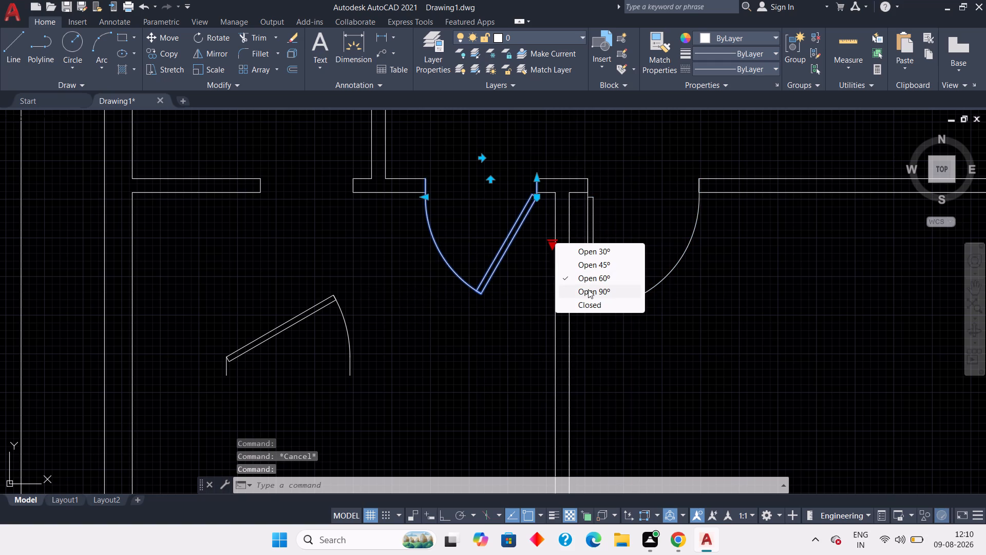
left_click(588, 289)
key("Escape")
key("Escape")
Flip the loose door block in the lower-left room horizontally so its hinge is on the opposite side.
scroll(586, 301, "down", 3)
middle_click_drag(656, 327, 615, 380)
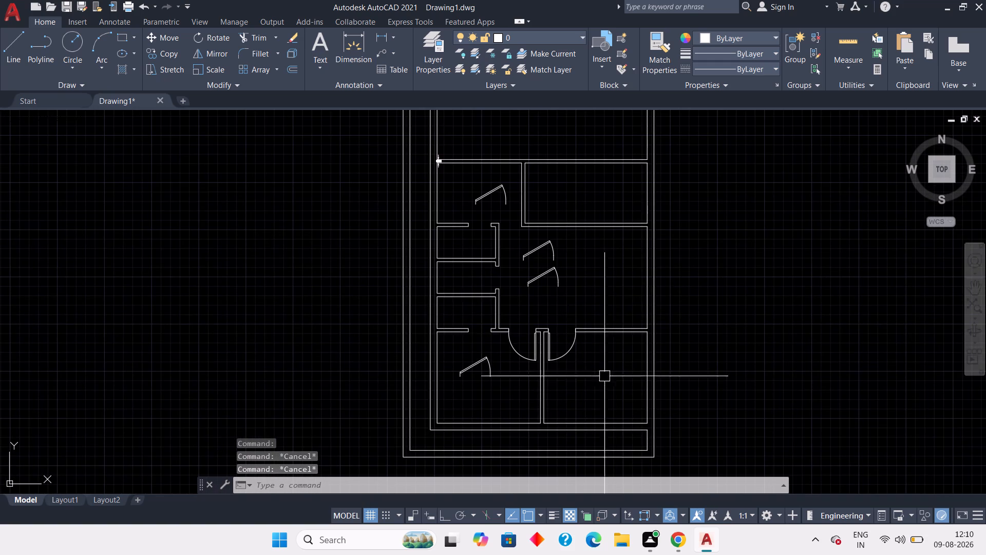
scroll(563, 282, "up", 3)
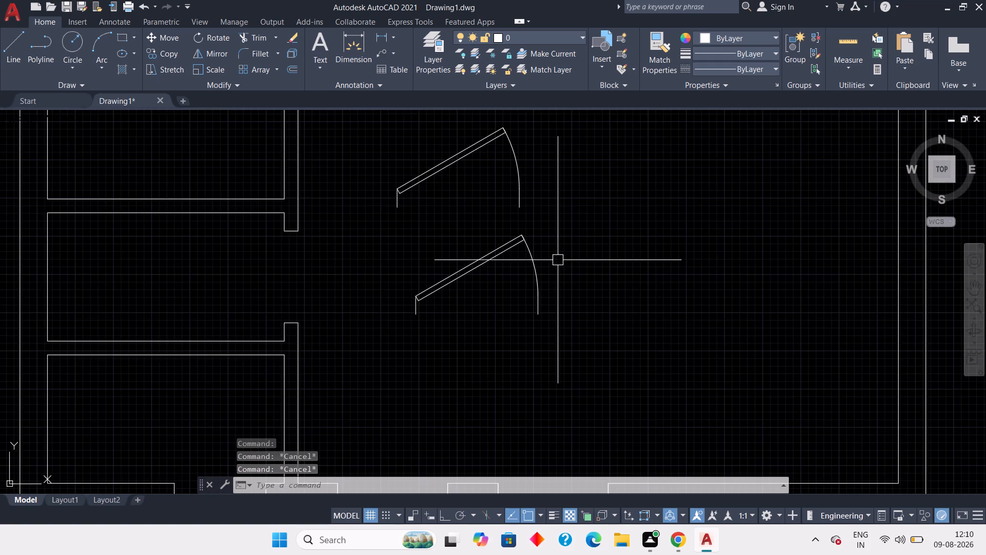
scroll(558, 260, "down", 2)
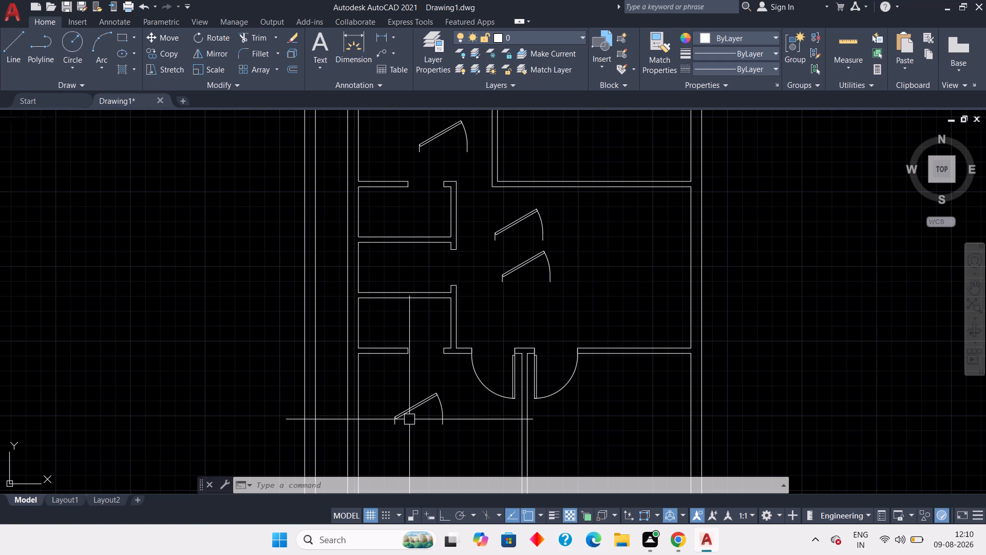
scroll(400, 417, "up", 1)
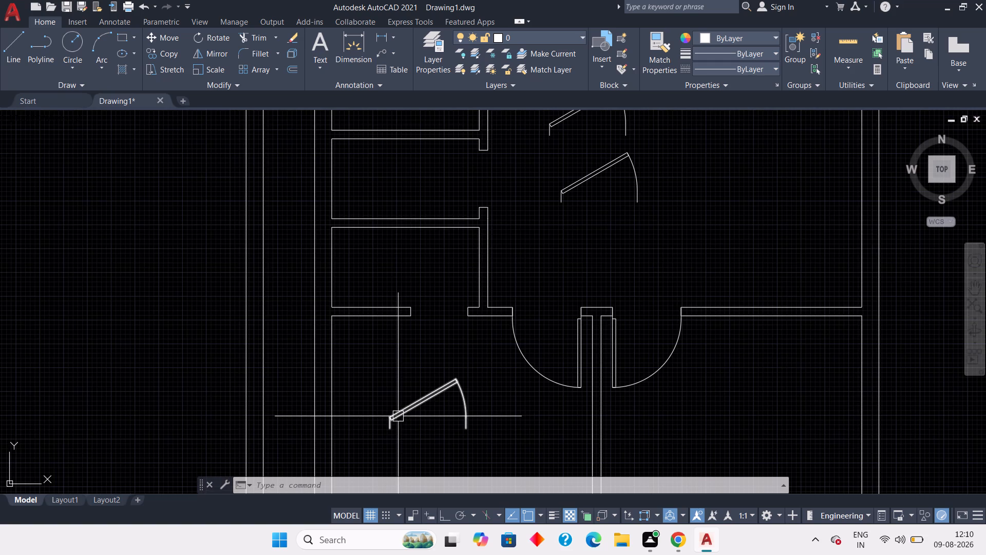
left_click(405, 411)
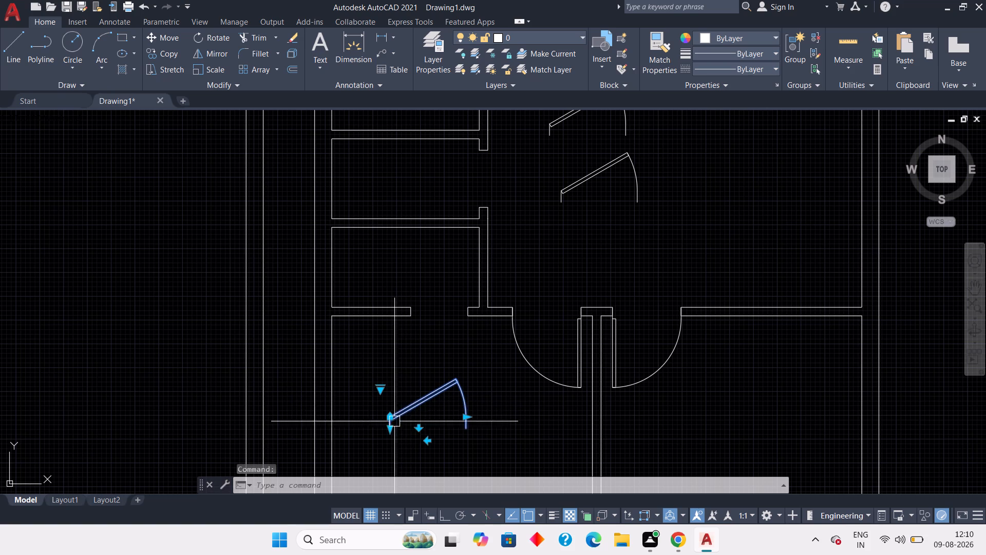
left_click(429, 440)
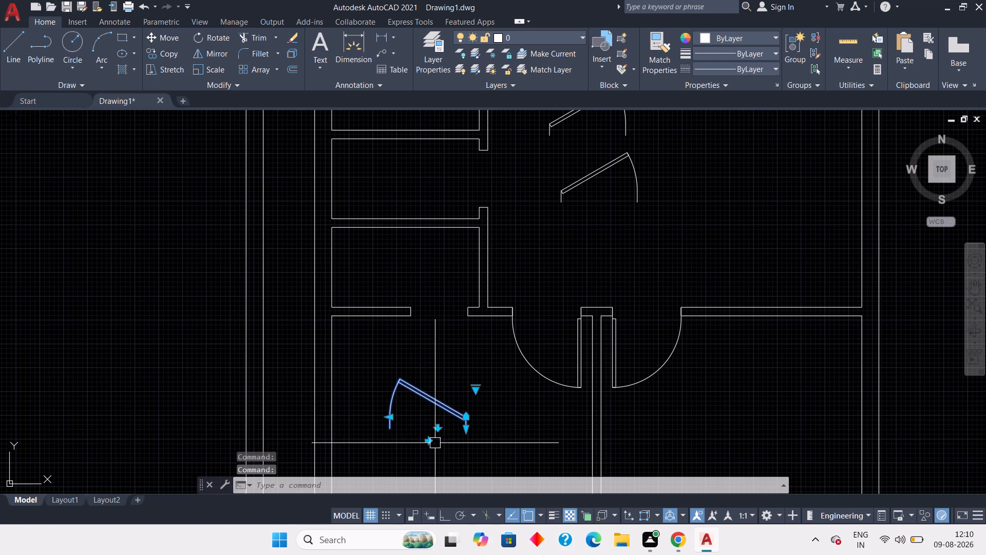
key("Escape")
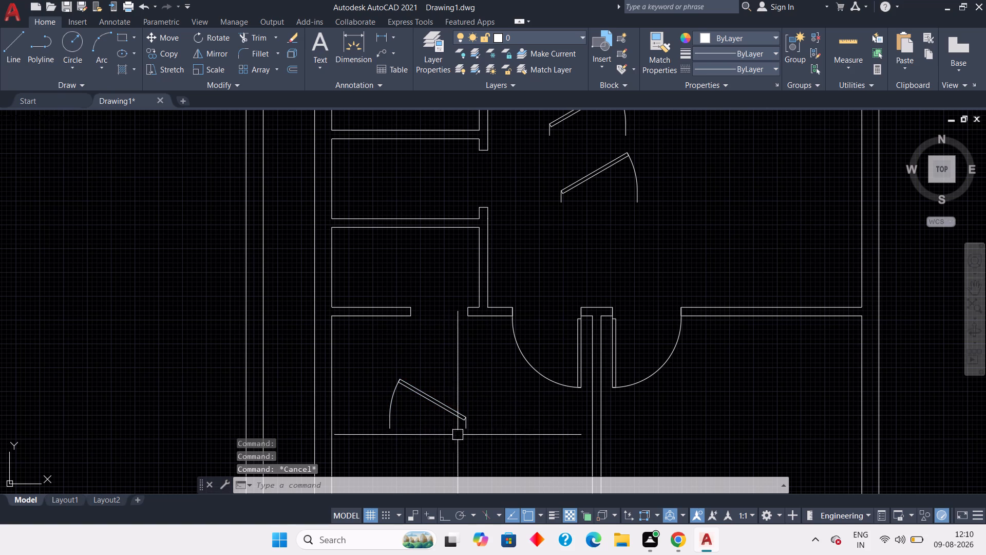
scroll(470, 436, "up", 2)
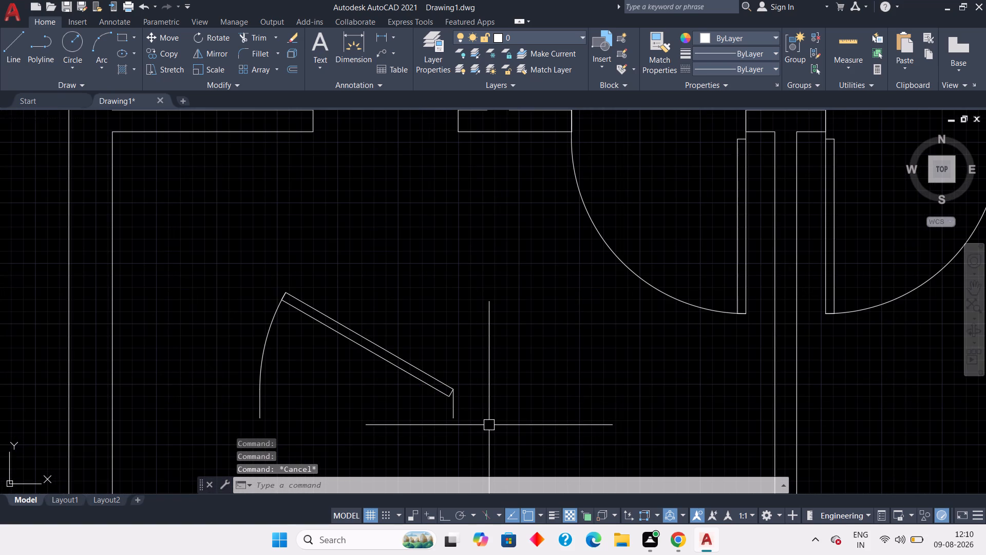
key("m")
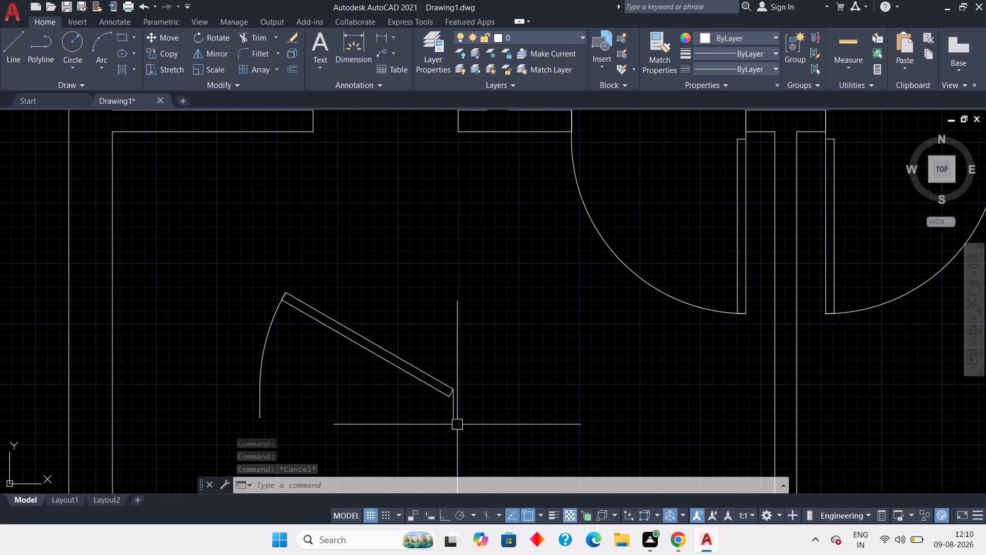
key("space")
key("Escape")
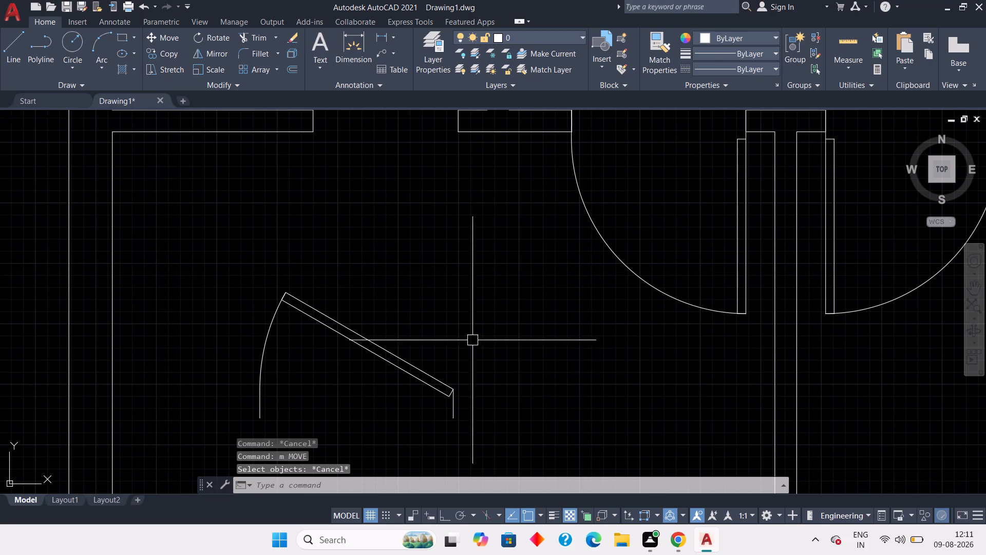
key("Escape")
Move the flipped door block by its lower hinge-side corner to the wall end's lower corner at the small room's doorway above the lower-left room.
left_click_drag(468, 329, 452, 343)
left_click(364, 414)
key("m")
key("space")
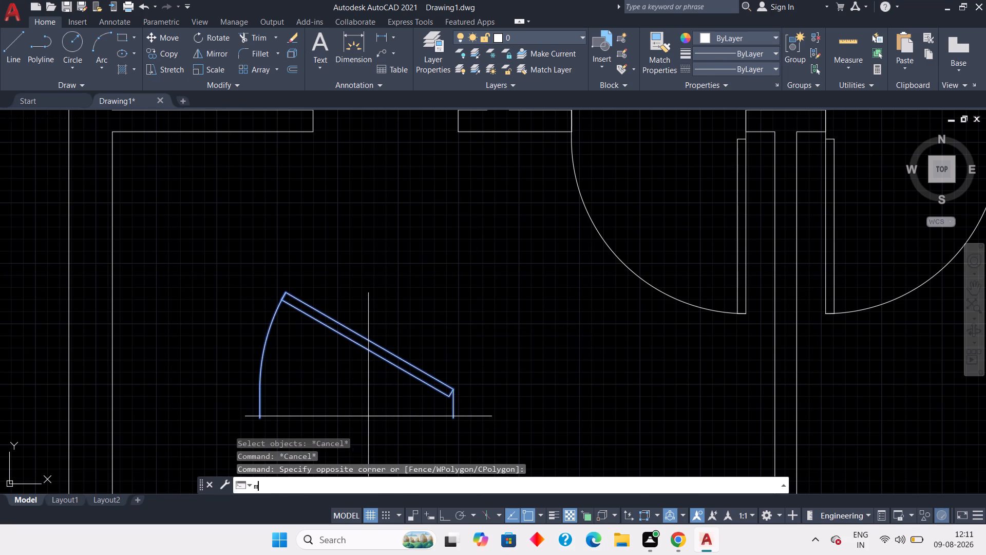
scroll(460, 434, "up", 3)
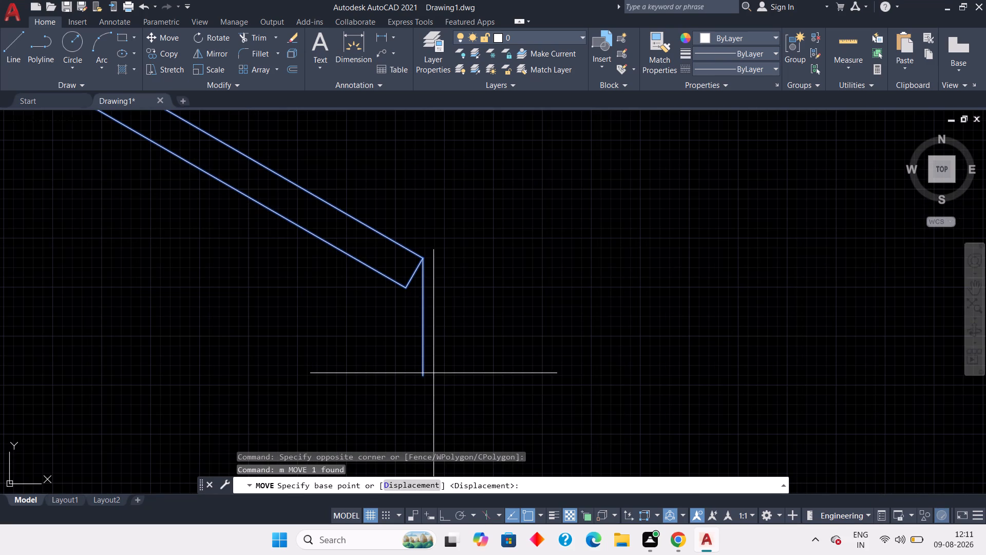
left_click(427, 377)
scroll(427, 336, "down", 3)
middle_click_drag(421, 283, 386, 462)
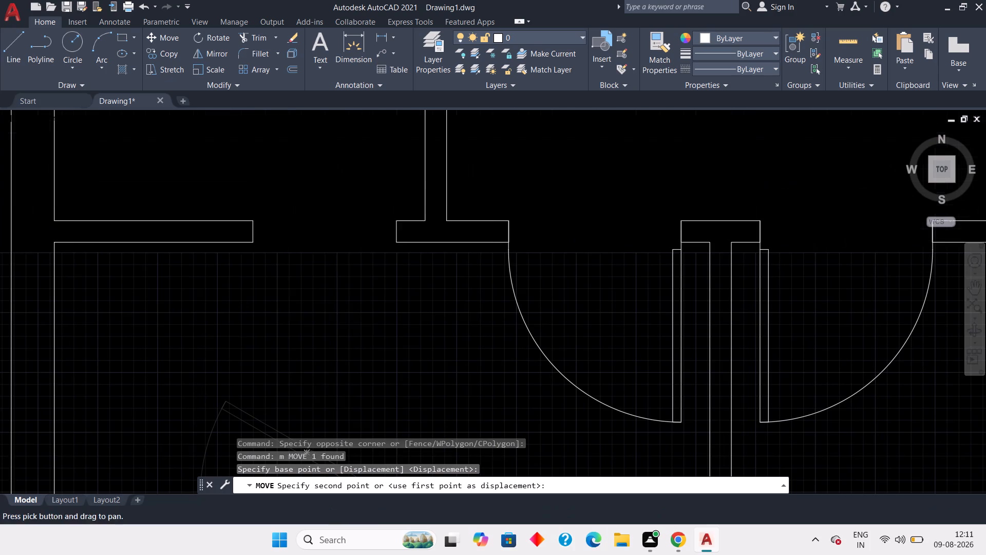
scroll(383, 236, "up", 3)
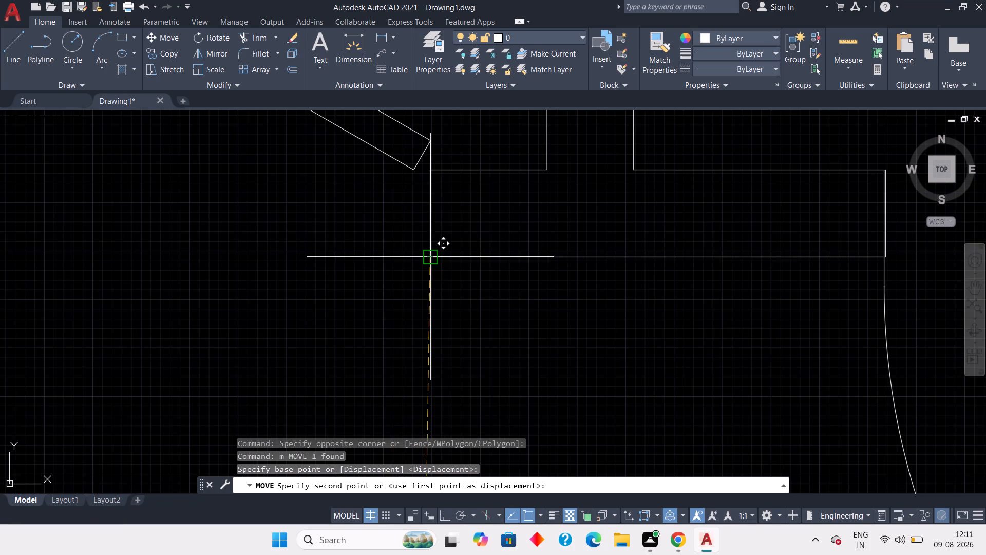
left_click(428, 255)
scroll(421, 305, "down", 2)
key("Escape")
key("Escape")
Set the door block at the small room's doorway to Open 90º.
scroll(349, 294, "down", 1)
middle_click_drag(359, 317, 416, 424)
left_click(370, 332)
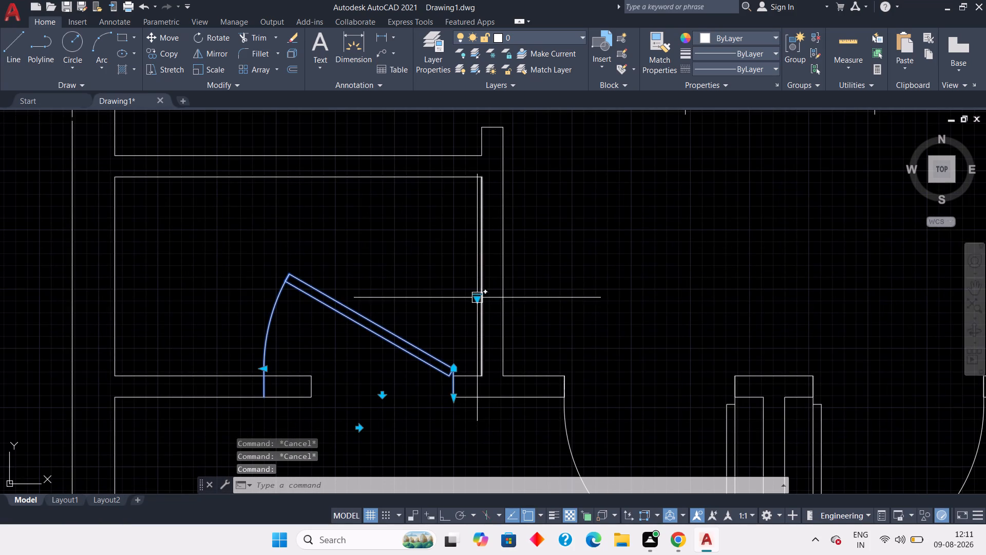
left_click(479, 299)
left_click(510, 344)
key("Escape")
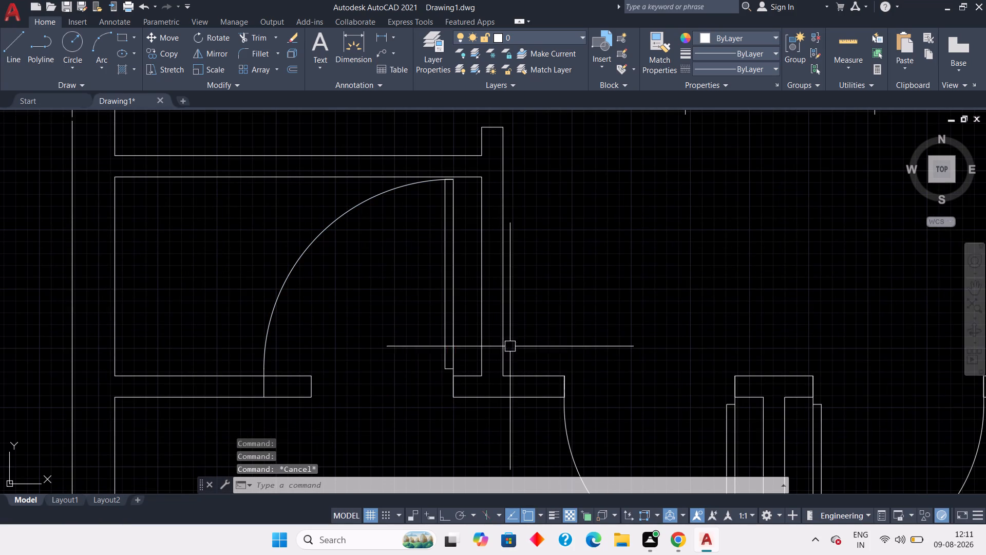
Shrink the small room's door block so its free jamb meets the opposite wall end at the doorway.
key("Escape")
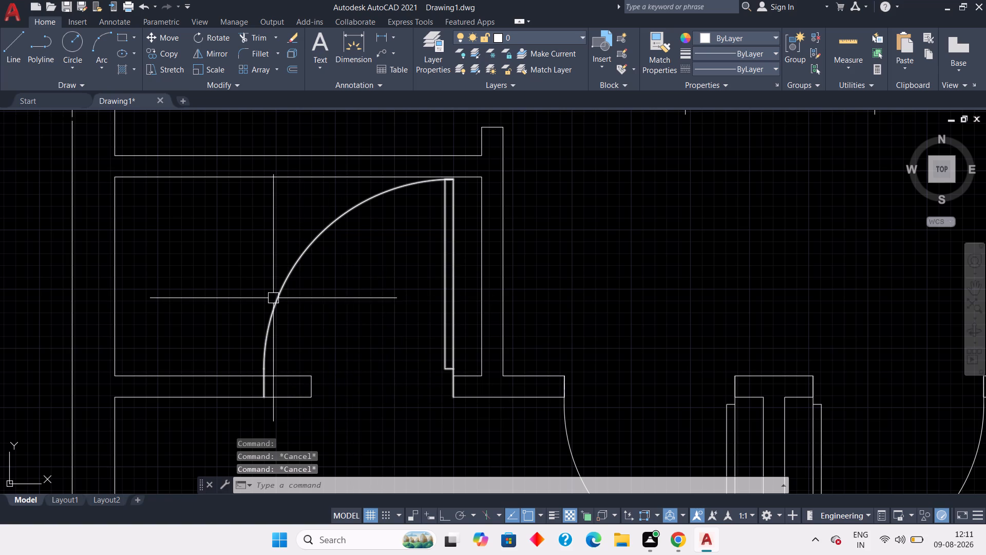
left_click(273, 298)
left_click(263, 368)
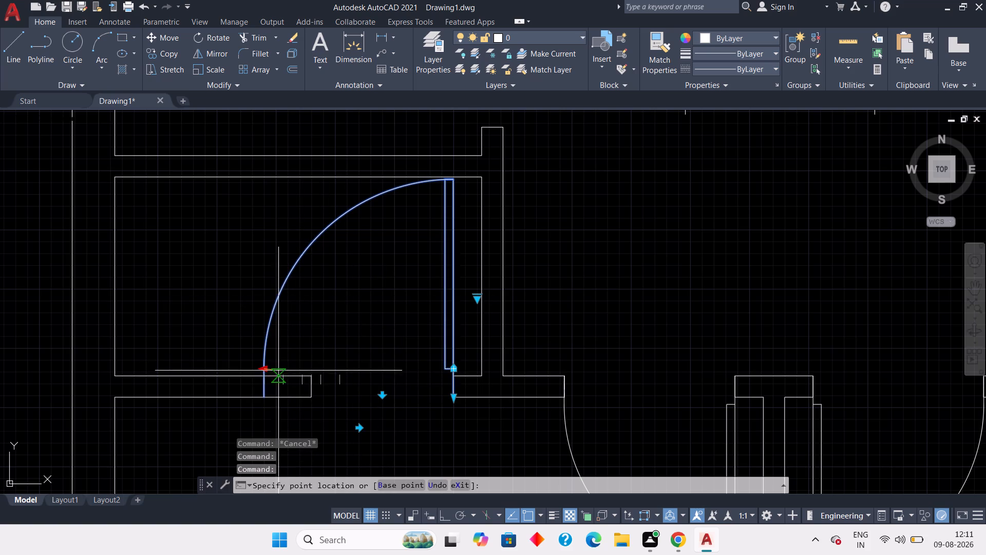
left_click(314, 386)
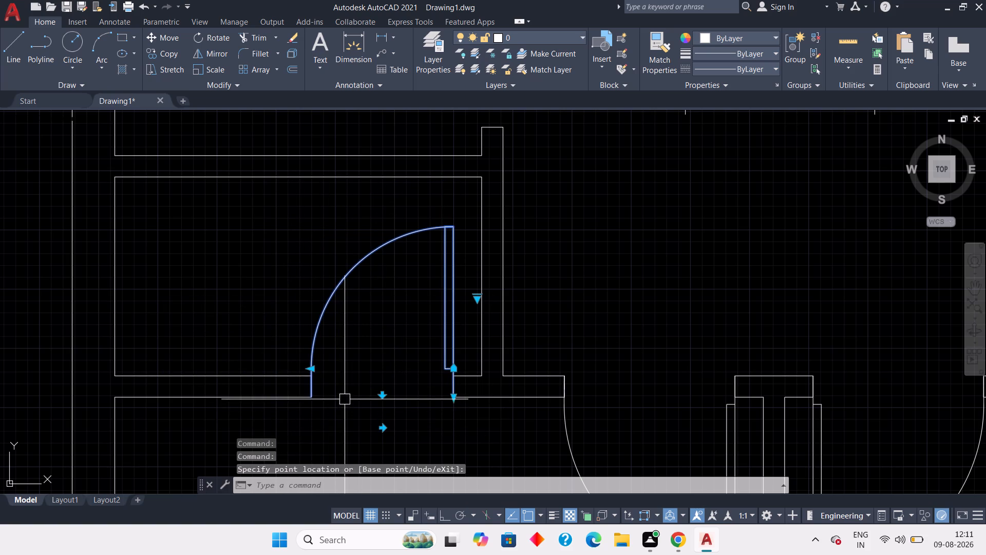
key("Escape")
key("Escape")
Copy the fitted 90º door by its lower hinge-side corner to the lower wall corner at the upper-left room's passage opening.
scroll(351, 400, "down", 2)
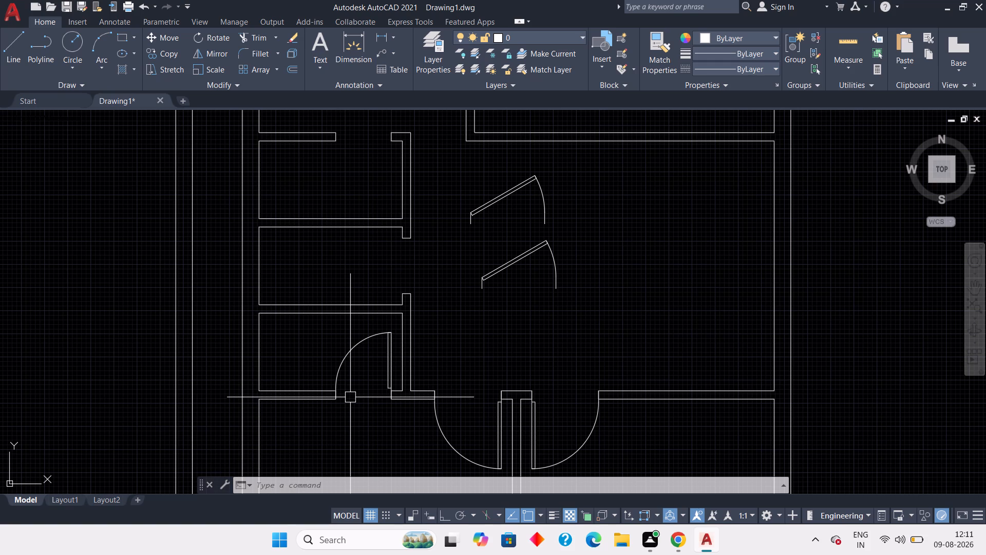
scroll(337, 371, "down", 1)
scroll(337, 355, "up", 2)
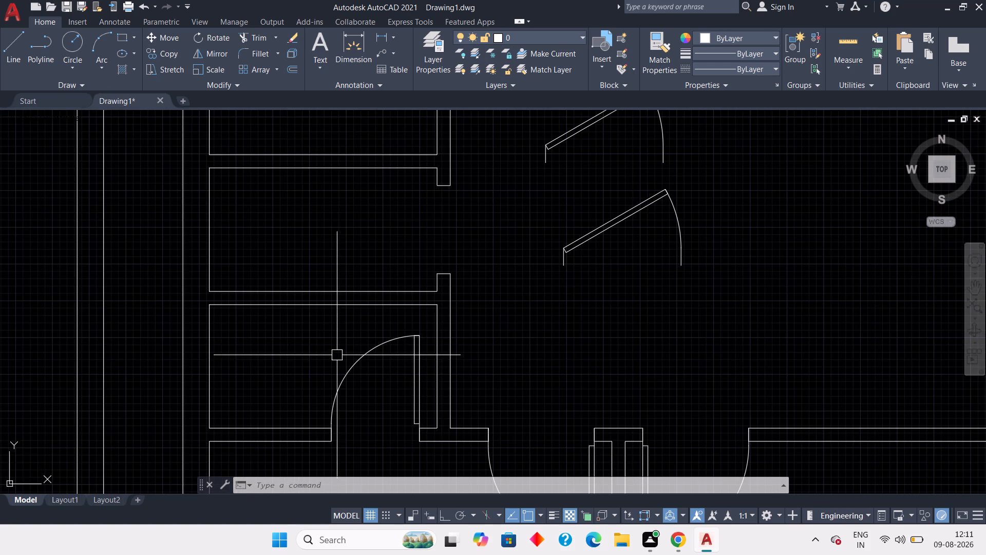
left_click_drag(336, 337, 340, 343)
left_click(419, 412)
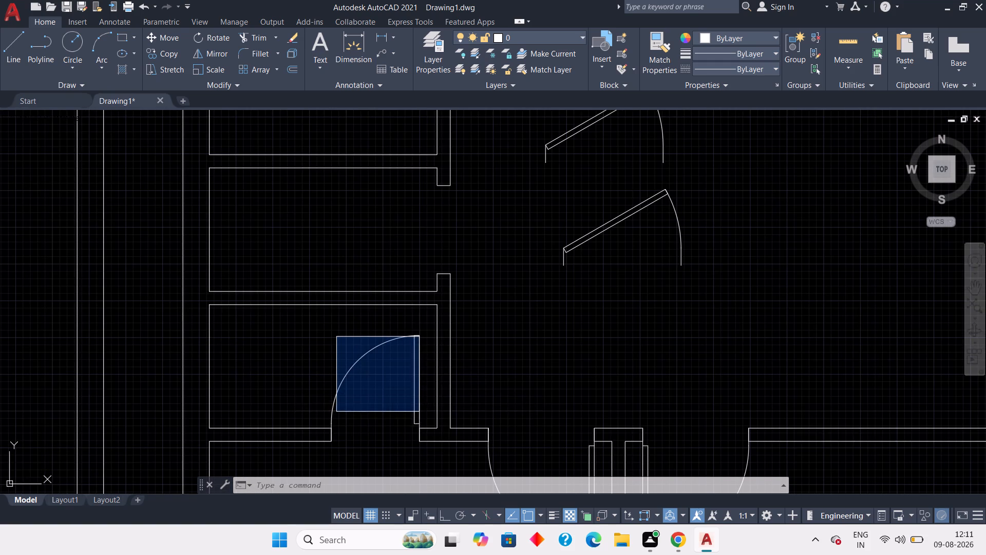
left_click(425, 374)
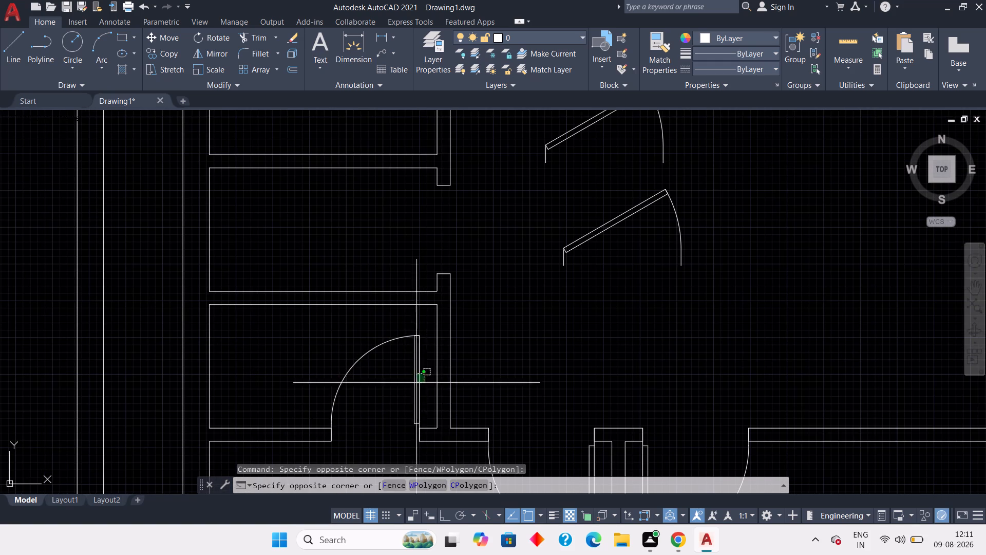
left_click(407, 395)
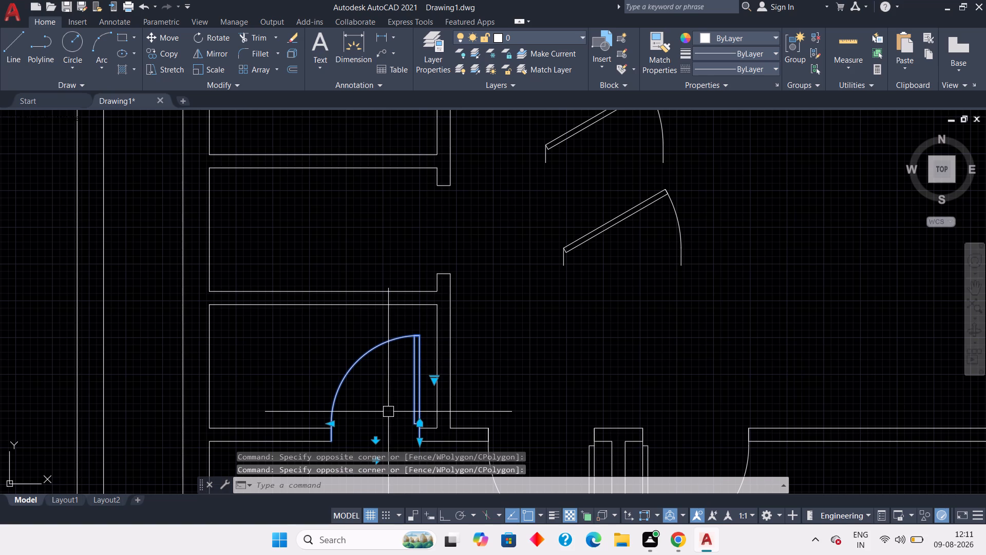
key("c")
key("o")
key("space")
scroll(413, 419, "up", 3)
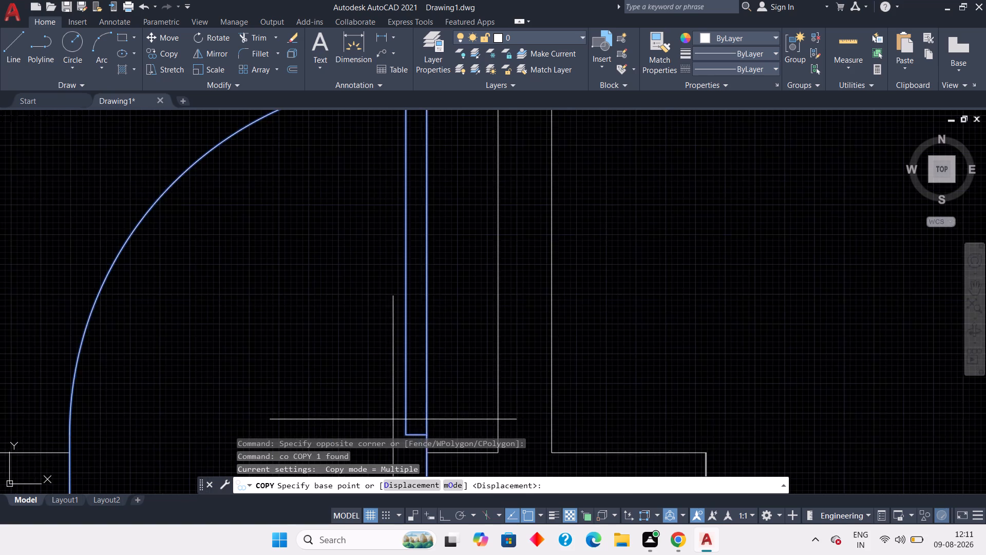
middle_click_drag(429, 424, 361, 266)
left_click(362, 349)
scroll(401, 269, "down", 2)
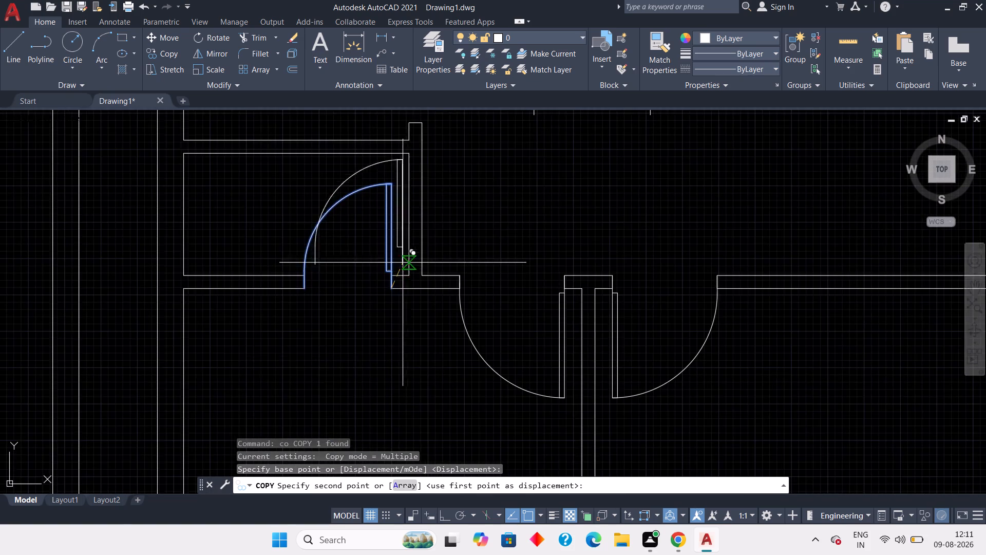
scroll(404, 253, "down", 2)
middle_click_drag(404, 243, 340, 427)
scroll(358, 201, "up", 2)
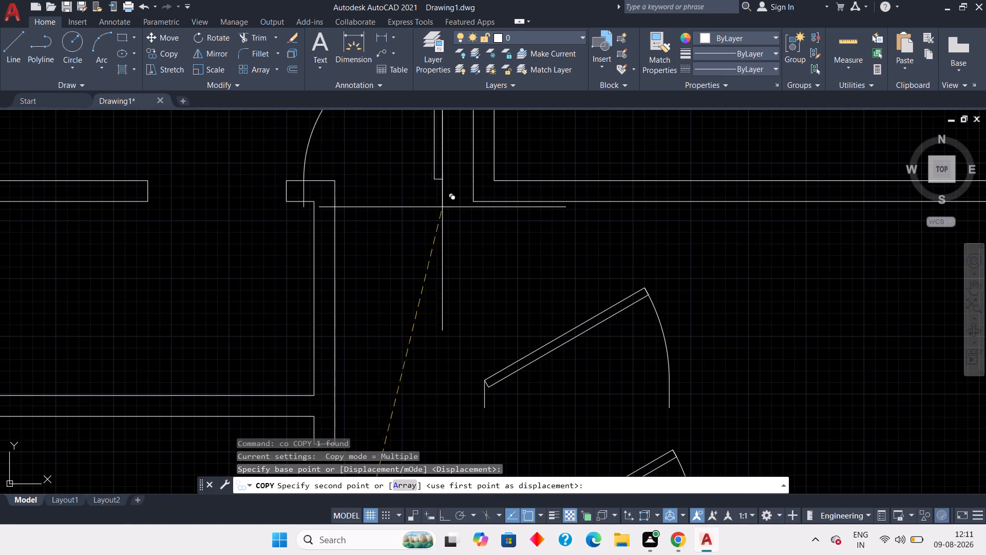
left_click(472, 206)
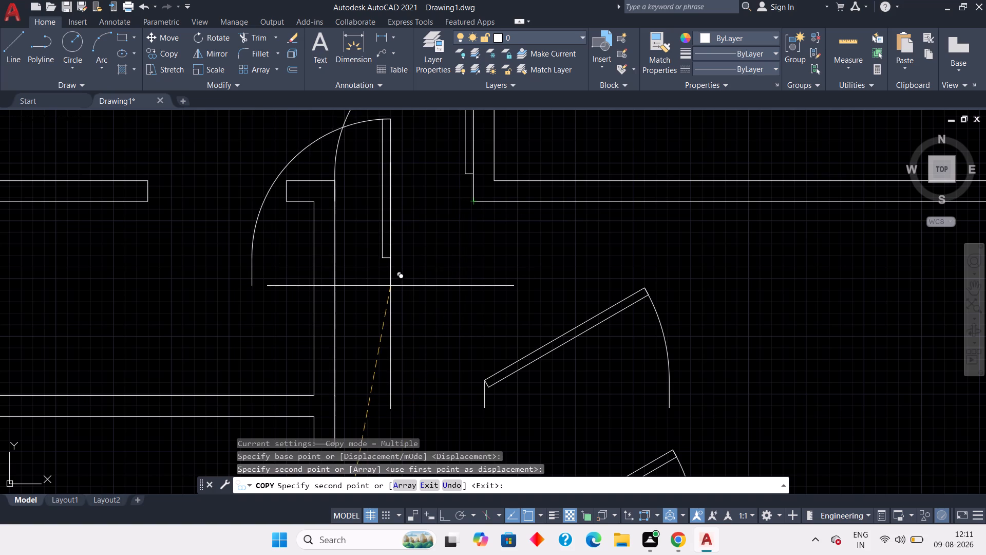
key("Escape")
key("Escape")
Flip the loose door block in the upper-left room horizontally and vertically so its hinge is opposite and it swings downward.
scroll(437, 293, "down", 1)
middle_click_drag(424, 316, 399, 350)
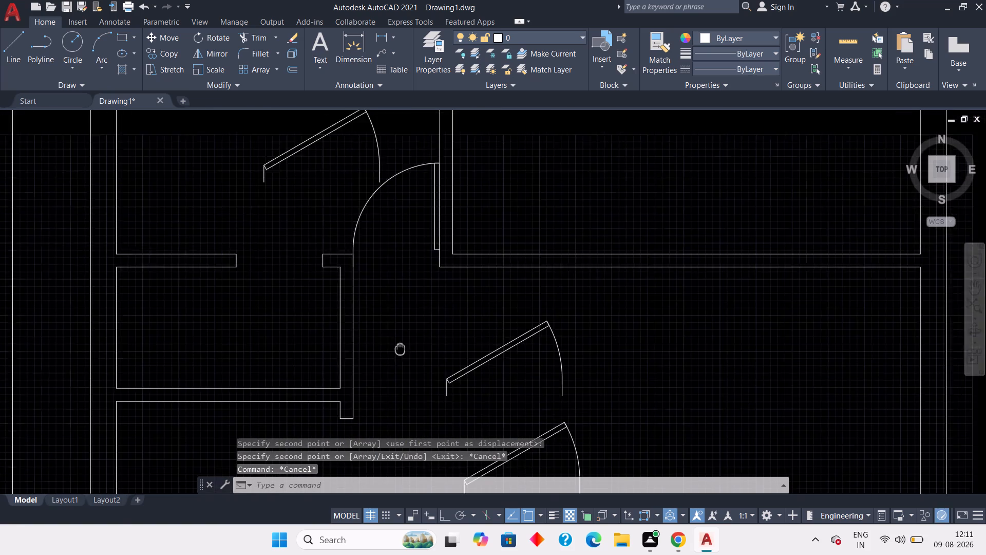
scroll(399, 350, "down", 1)
middle_click_drag(399, 350, 398, 350)
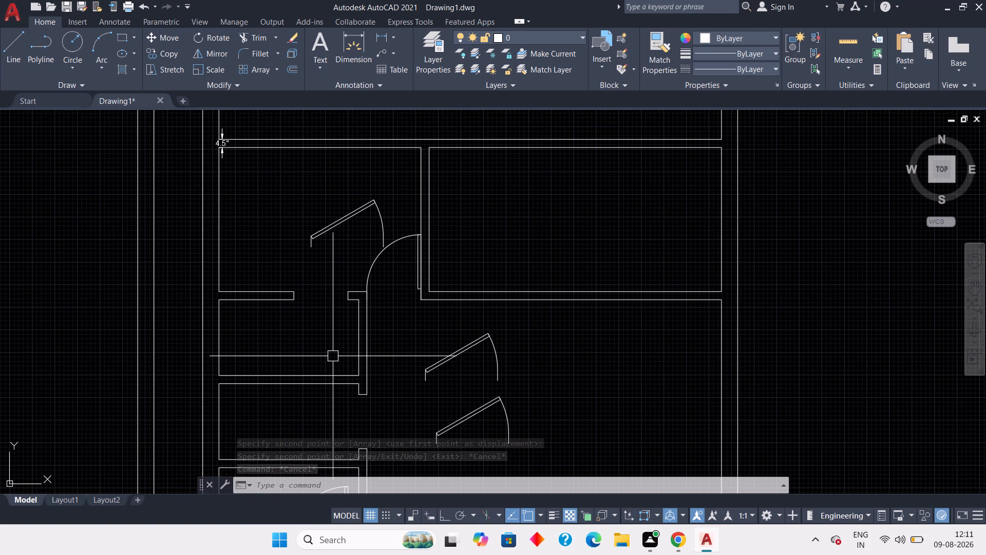
middle_click_drag(310, 322, 254, 340)
left_click_drag(330, 199, 309, 219)
left_click(275, 254)
left_click(249, 224)
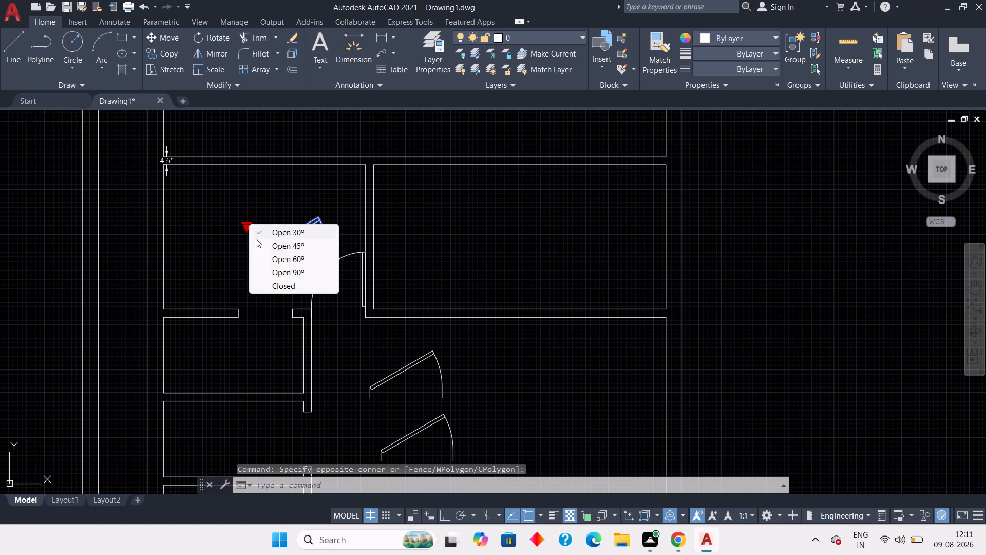
left_click(221, 227)
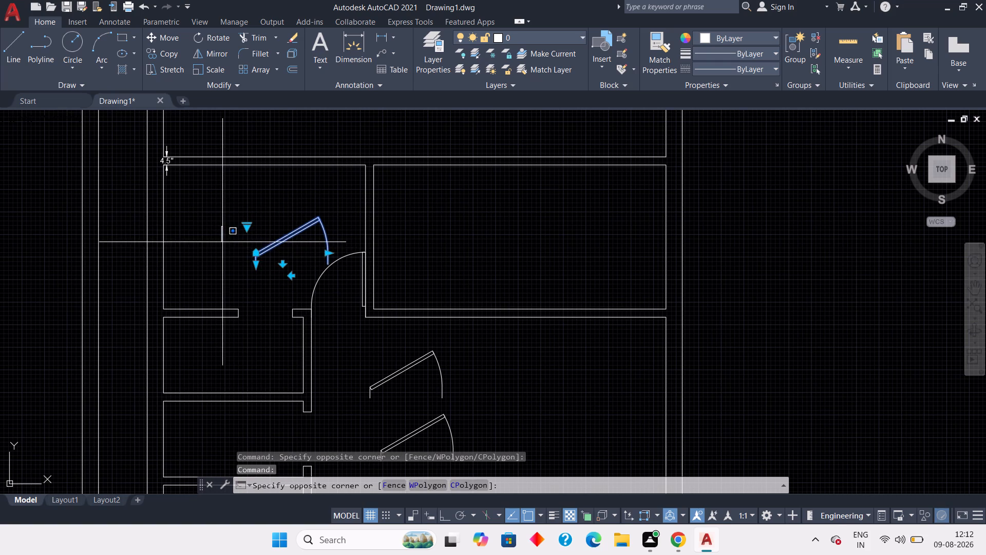
key("Escape")
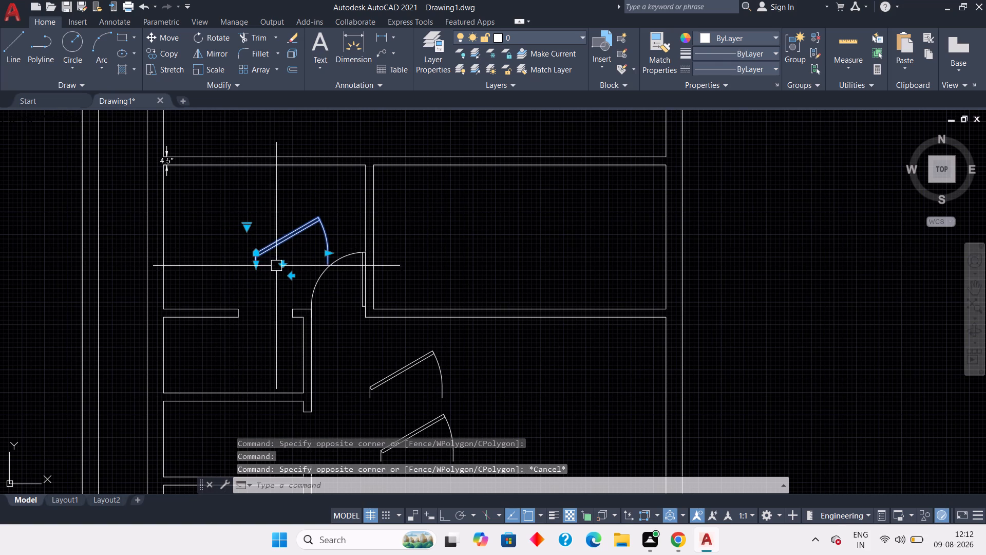
left_click(280, 262)
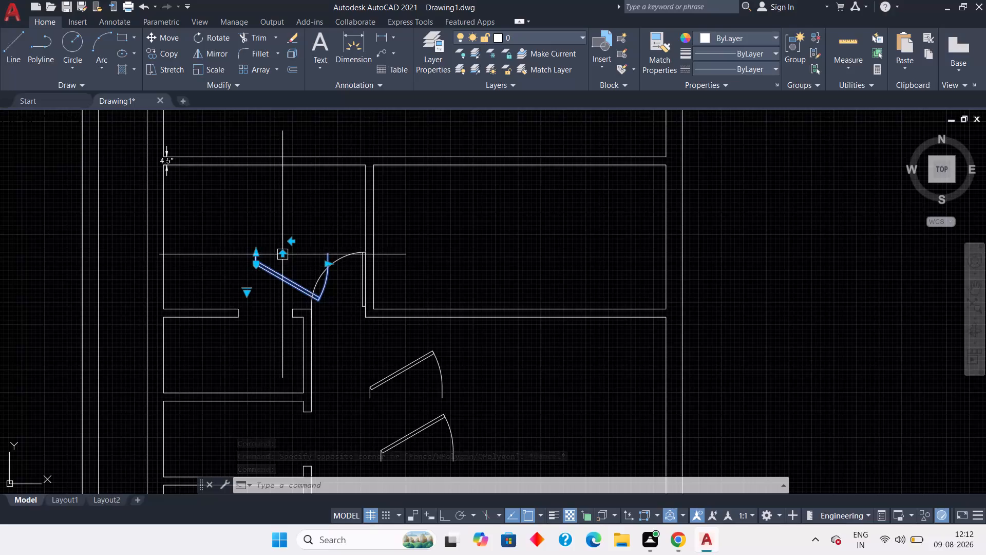
left_click(281, 253)
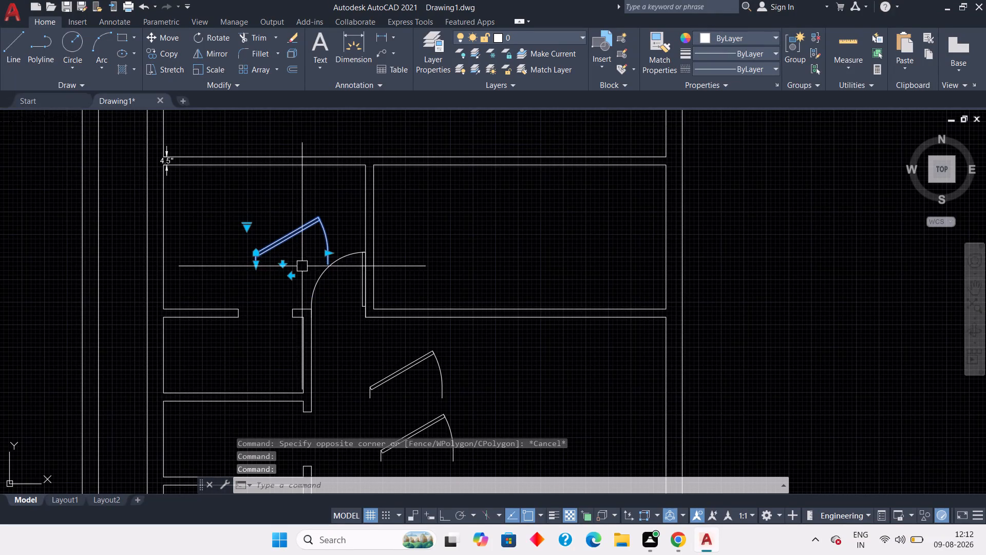
left_click(291, 275)
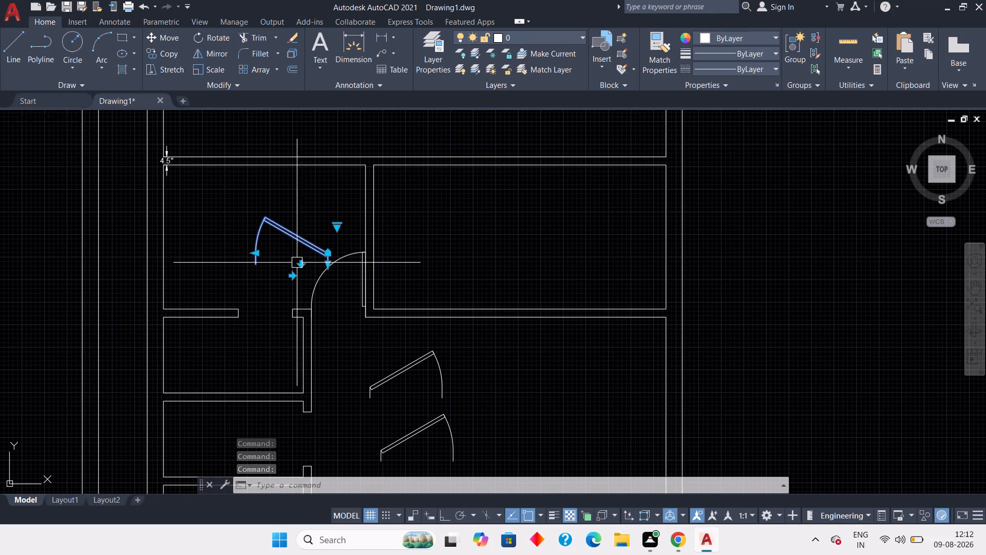
left_click(300, 263)
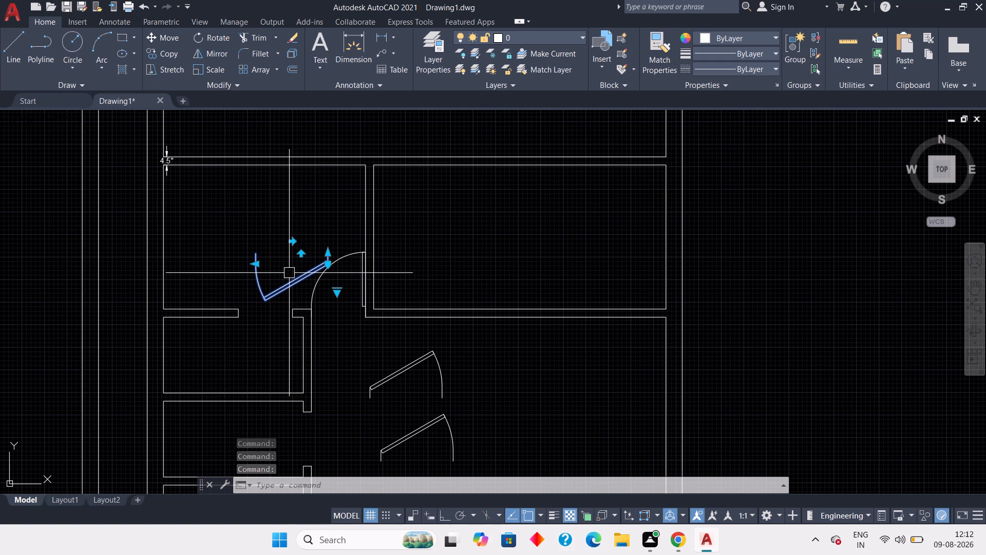
key("Escape")
Move the flipped door block by its upper hinge-side corner to the short wall end's upper corner at the doorway below the upper-left room.
left_click_drag(310, 216, 290, 246)
left_click(253, 294)
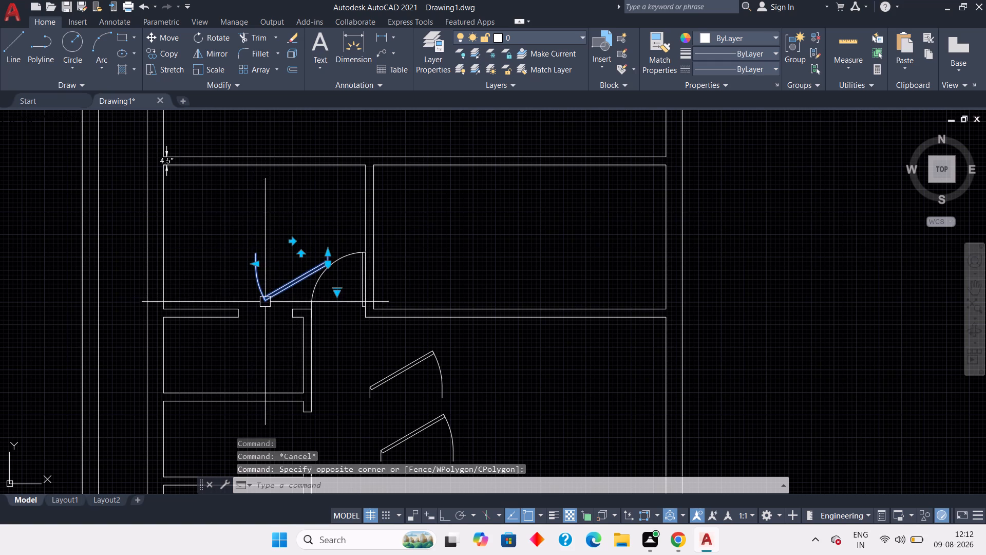
key("m")
key("space")
scroll(344, 258, "up", 2)
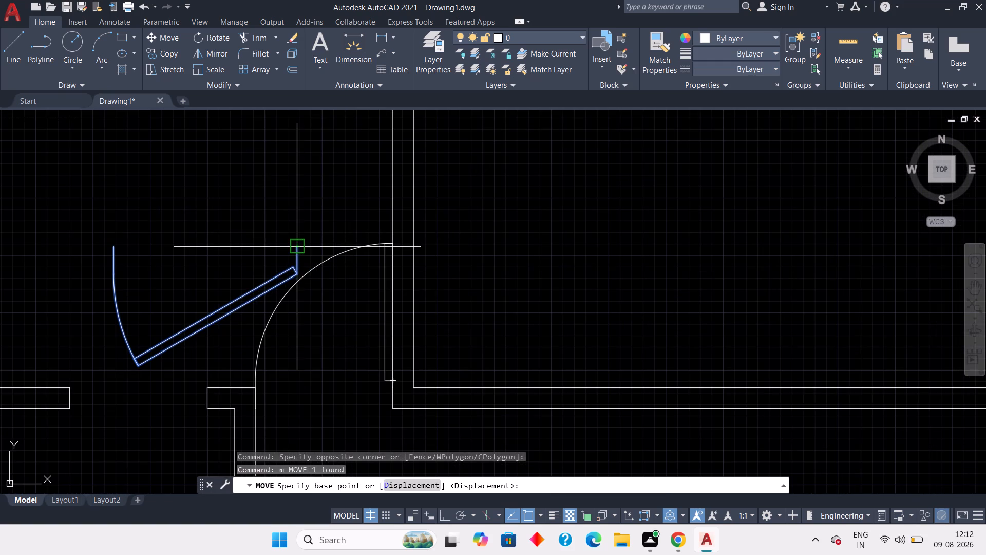
left_click(298, 246)
middle_click_drag(218, 349, 249, 250)
scroll(227, 305, "up", 2)
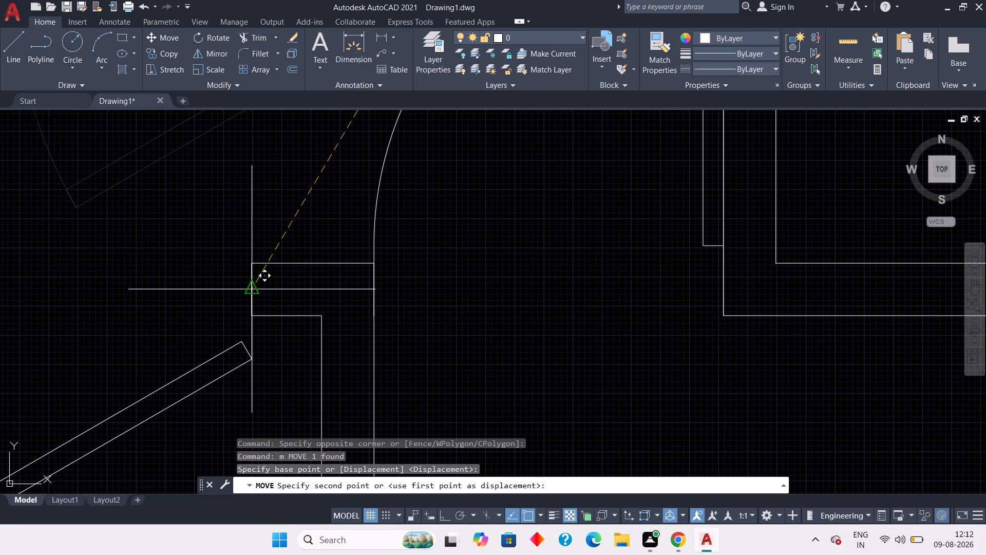
left_click(248, 267)
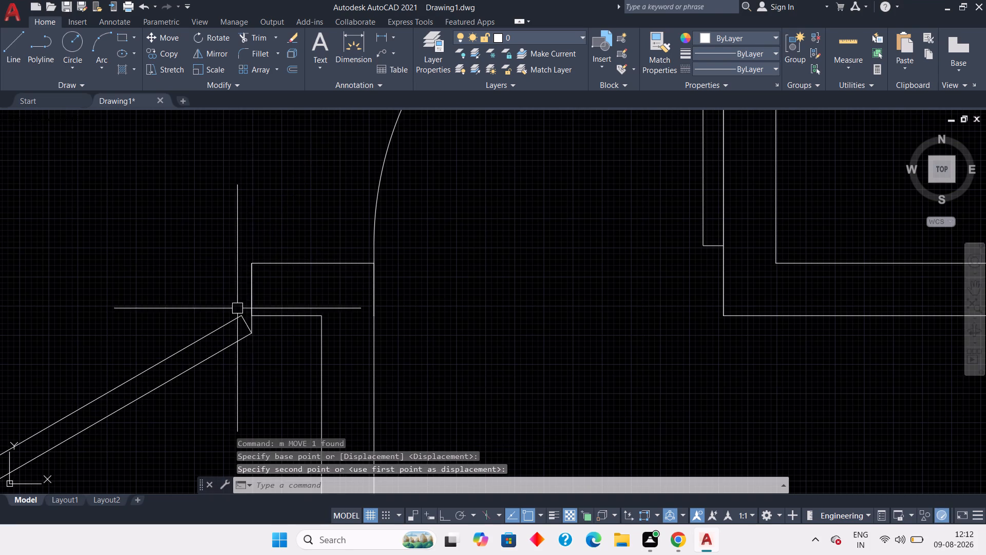
Set the door block at the doorway below the upper-left room to Open 90º.
scroll(238, 317, "down", 2)
key("Escape")
left_click(227, 333)
scroll(229, 334, "down", 2)
middle_click_drag(245, 327, 312, 289)
scroll(307, 303, "up", 3)
left_click(311, 364)
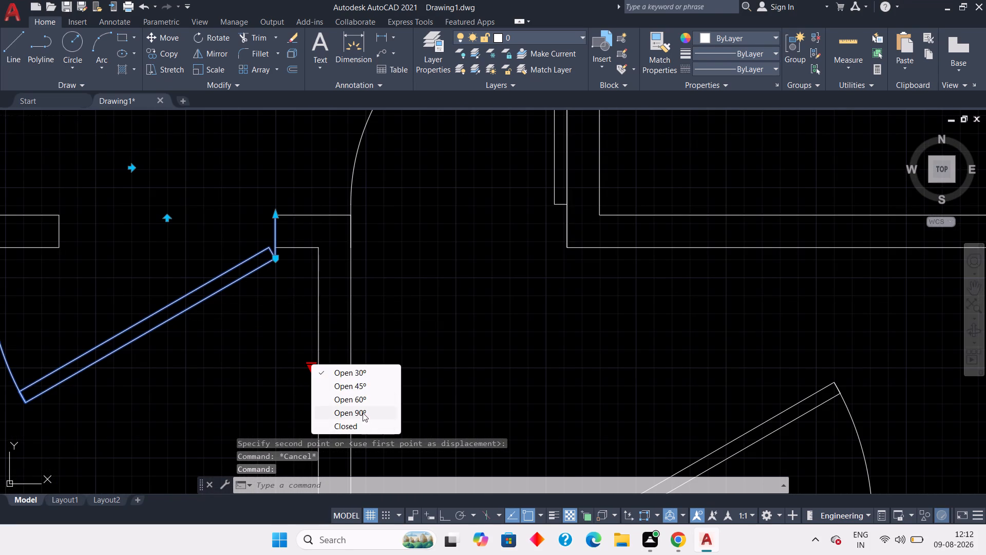
left_click(362, 411)
scroll(361, 403, "down", 3)
middle_click_drag(310, 390, 331, 358)
key("Escape")
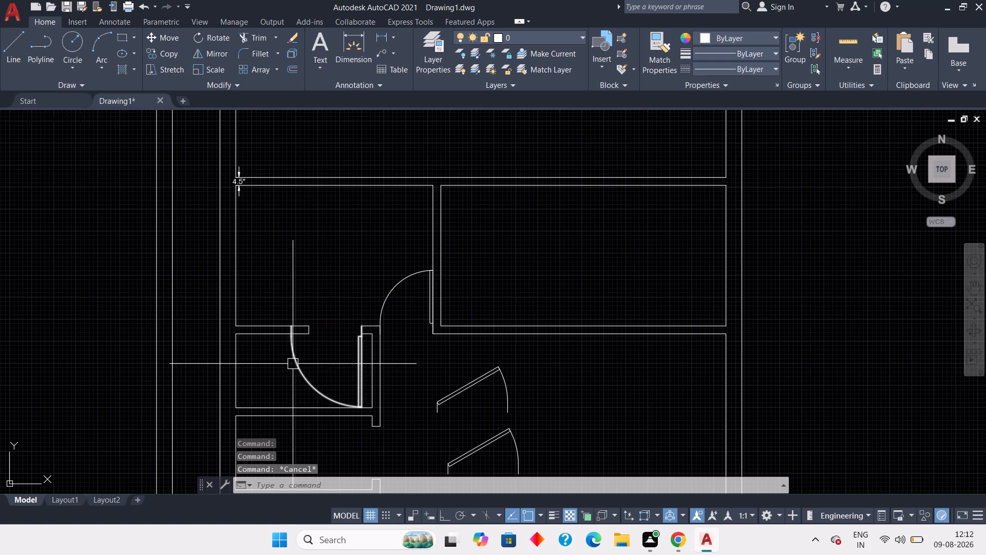
Shrink the door block below the upper-left room so its free jamb meets the opposite wall end.
left_click(292, 359)
scroll(291, 337, "up", 4)
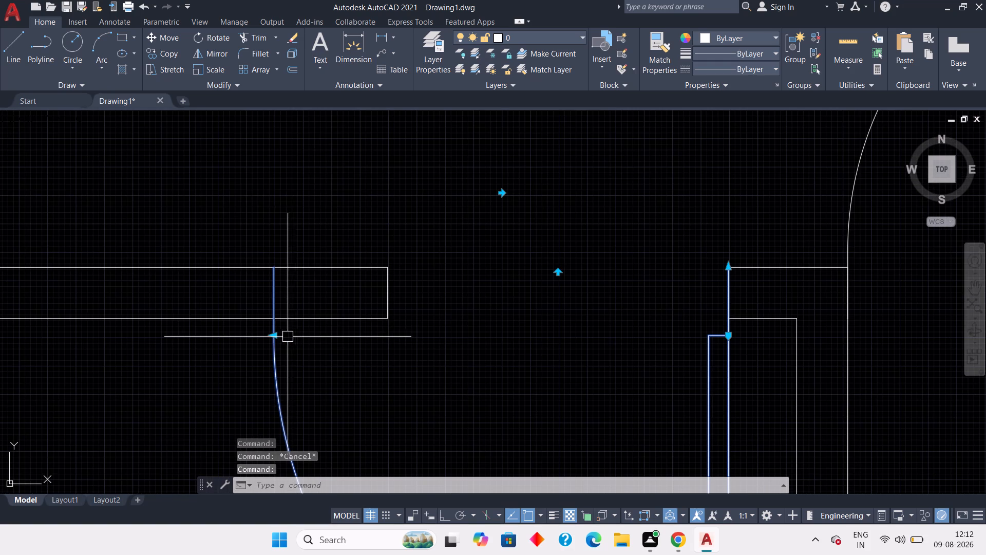
left_click(273, 337)
left_click(382, 337)
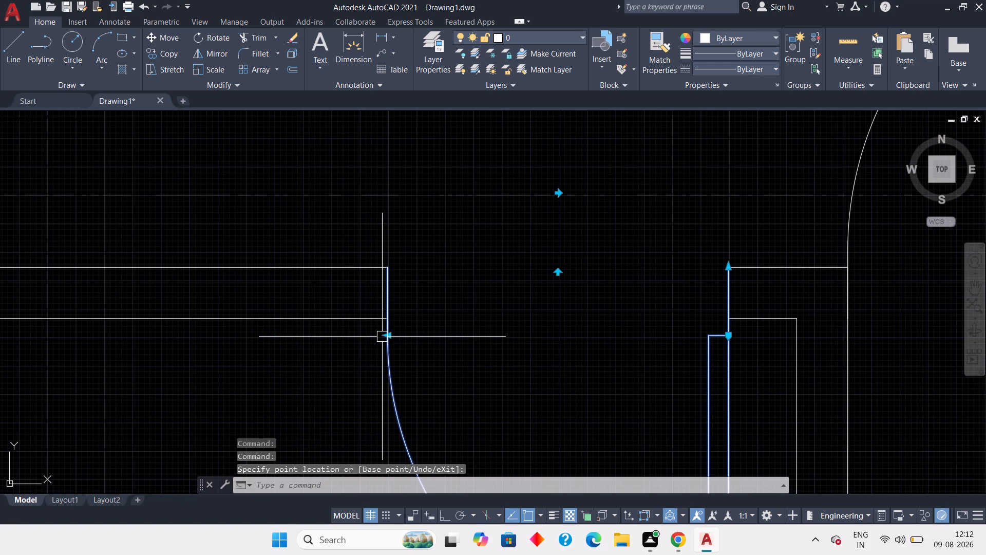
scroll(332, 362, "down", 3)
middle_click_drag(342, 290, 343, 286)
middle_click_drag(344, 263, 343, 221)
key("Escape")
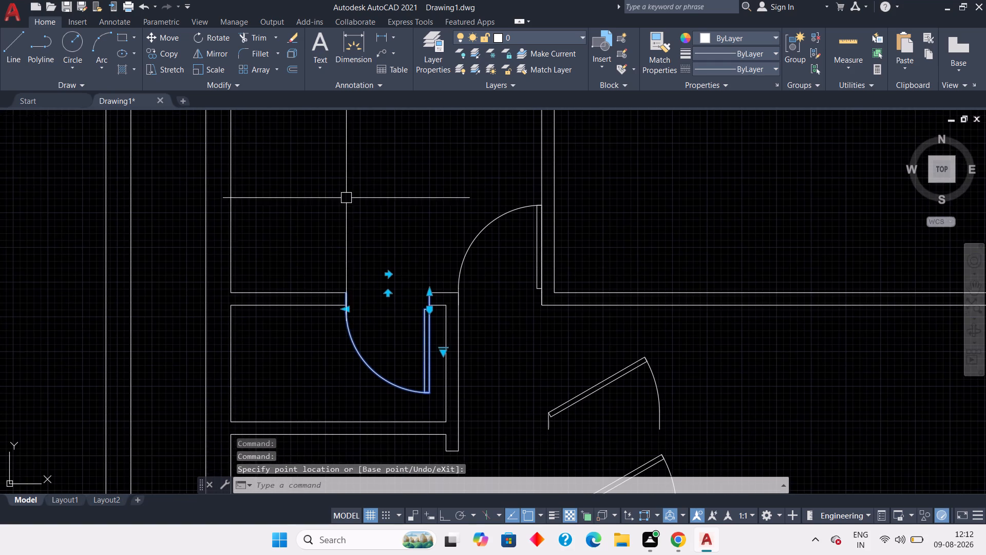
Delete the upper of the two loose door blocks in the central hall.
middle_click_drag(333, 269, 315, 99)
scroll(326, 216, "down", 1)
middle_click_drag(315, 99, 315, 129)
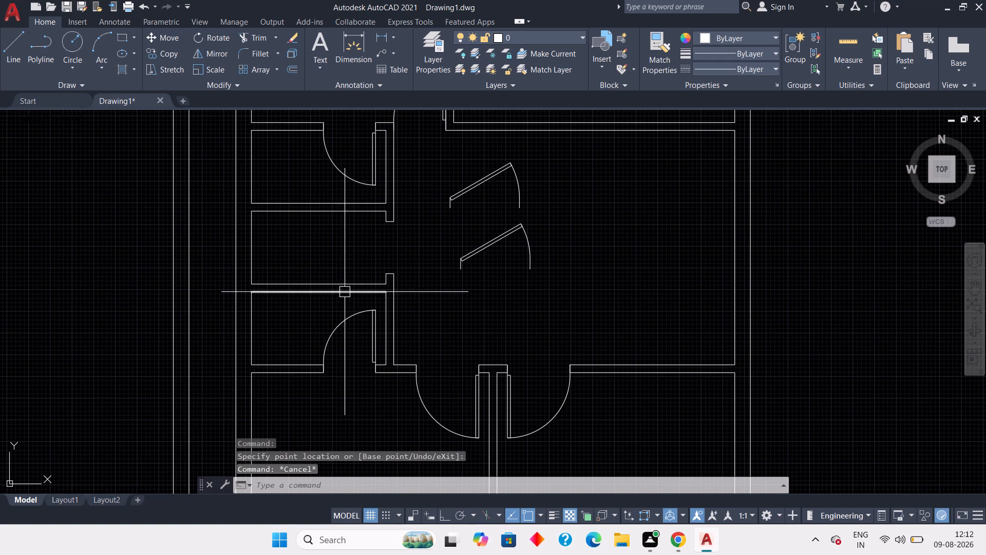
scroll(328, 262, "down", 2)
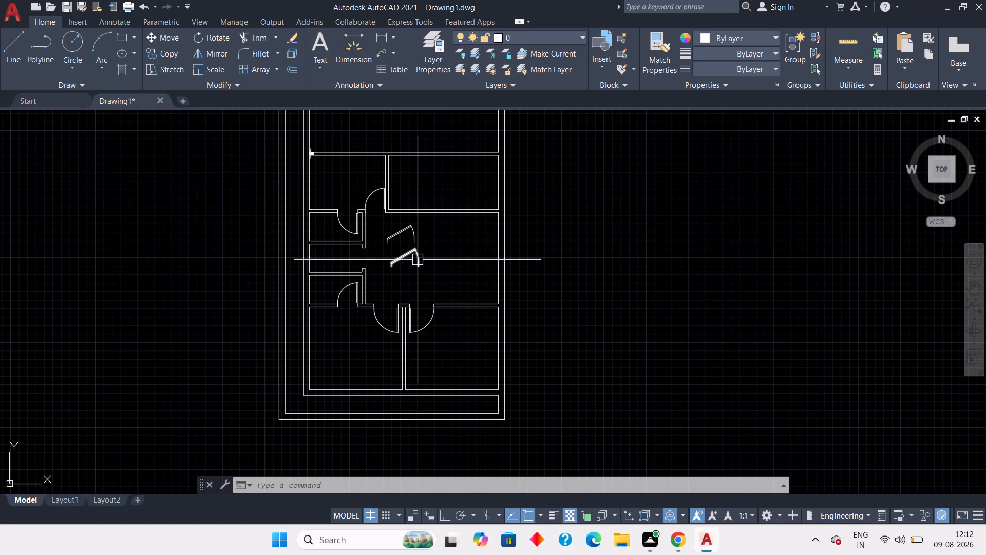
left_click(410, 236)
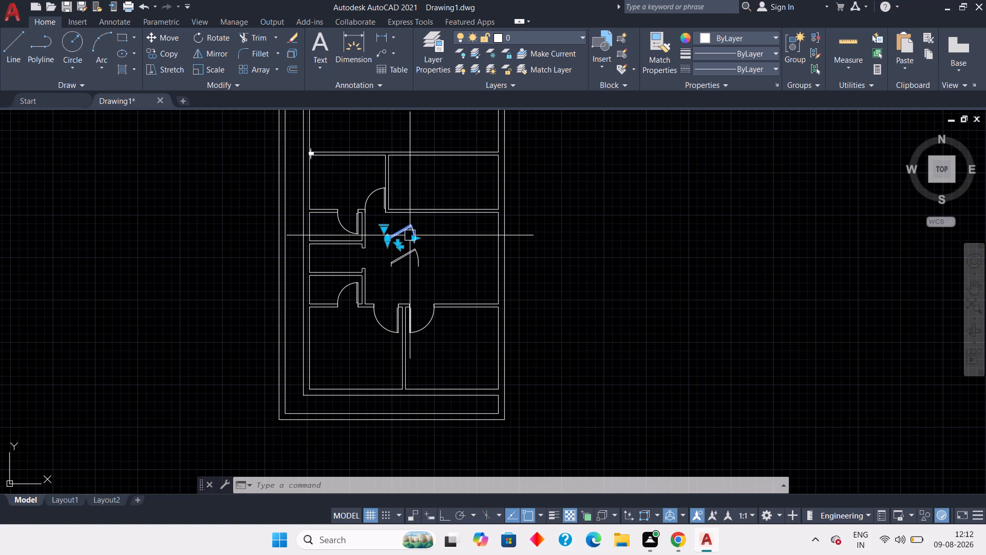
key("Delete")
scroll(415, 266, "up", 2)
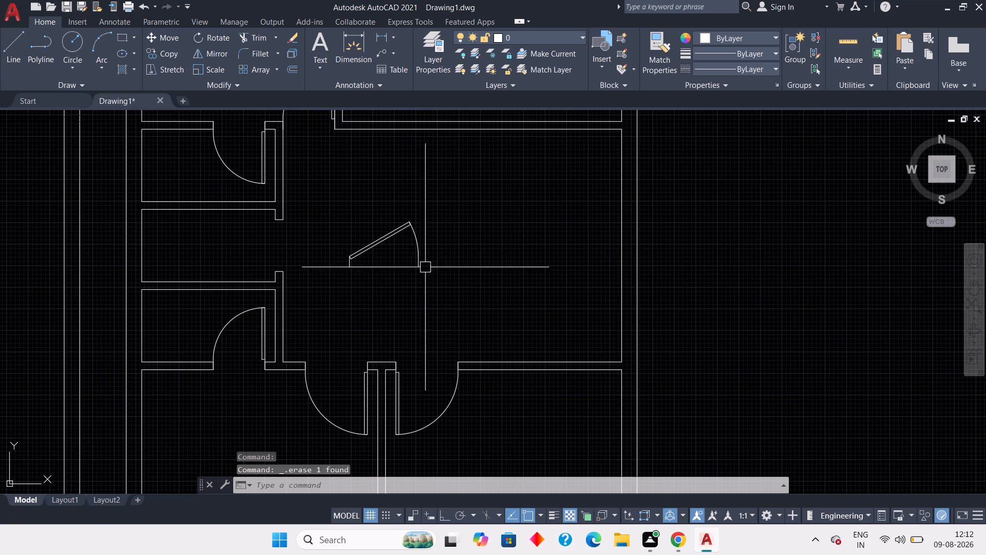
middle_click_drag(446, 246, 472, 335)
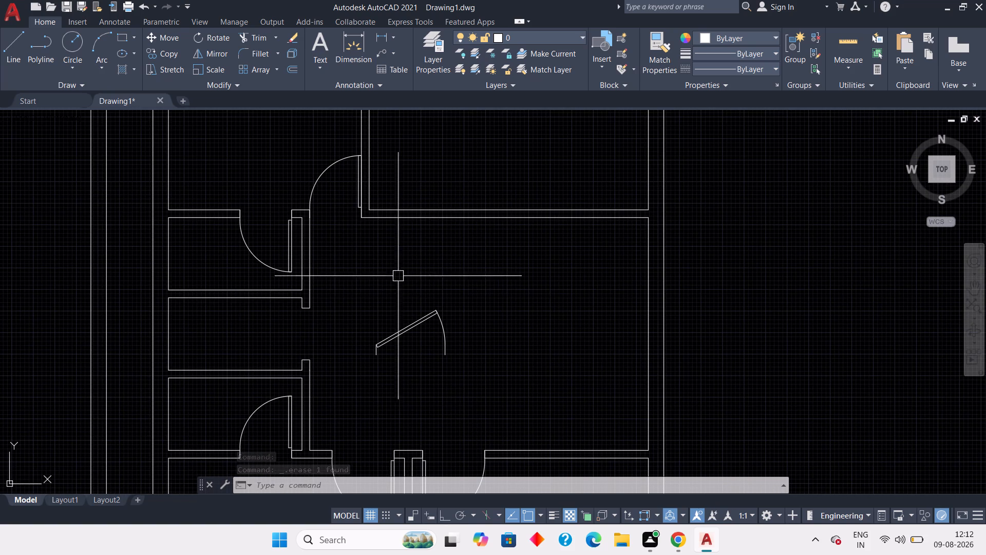
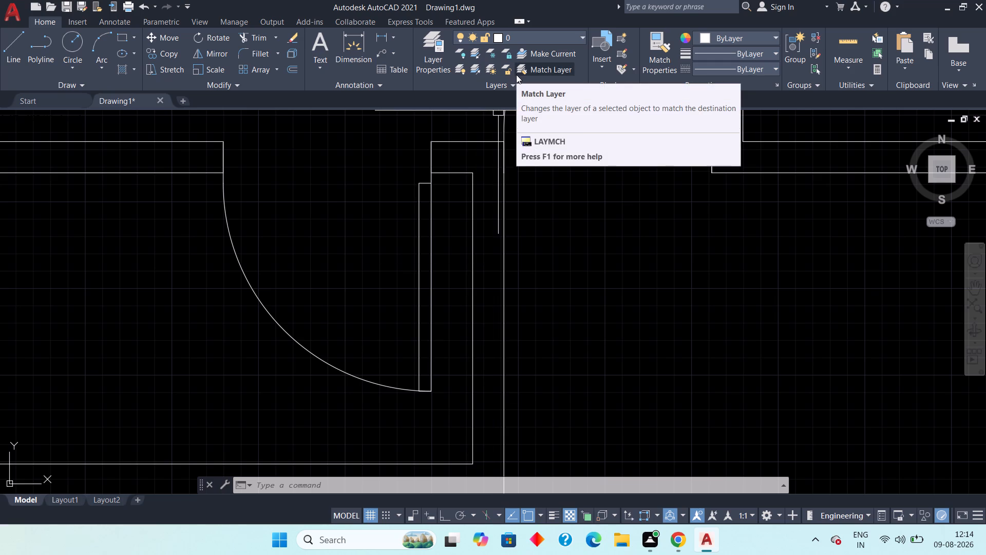
Flip the loose door block in the large room horizontally so its hinge is on the opposite side.
scroll(555, 283, "down", 1)
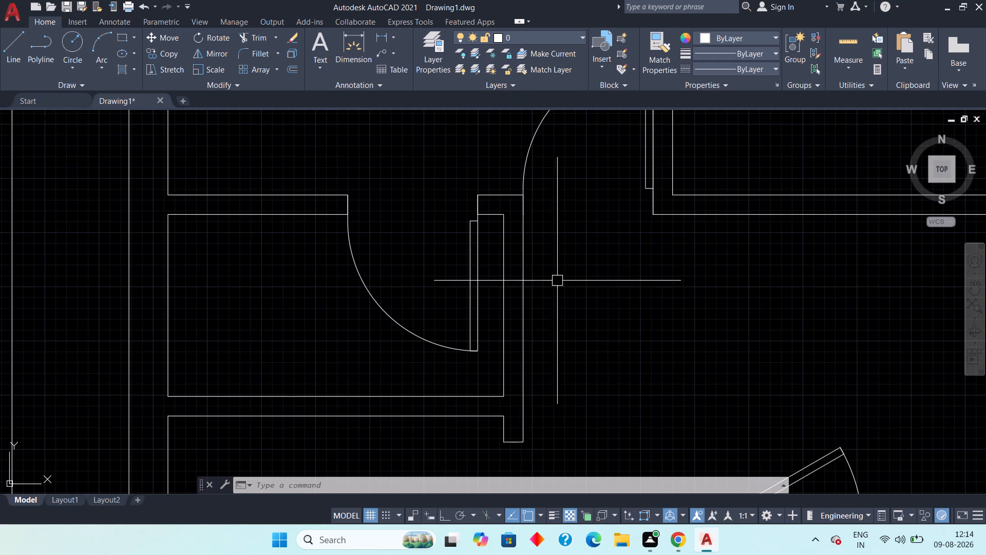
key("Escape")
scroll(559, 278, "down", 3)
middle_click_drag(571, 314, 589, 291)
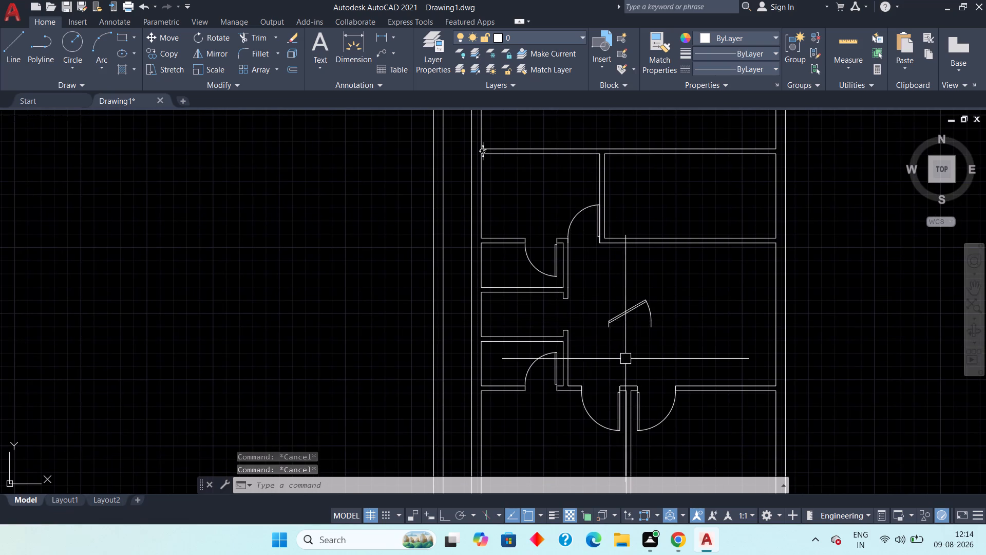
scroll(625, 359, "up", 1)
middle_click_drag(628, 362, 662, 366)
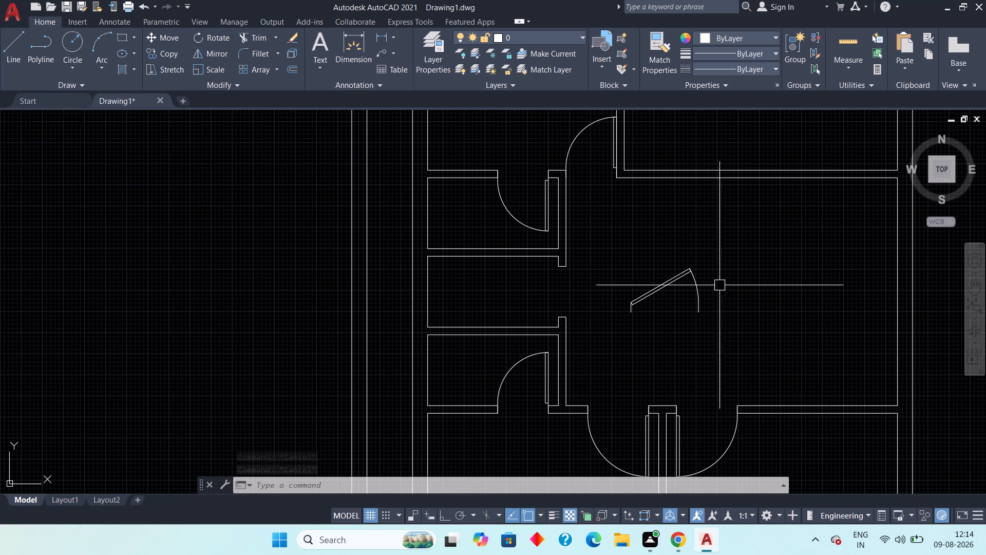
left_click(677, 270)
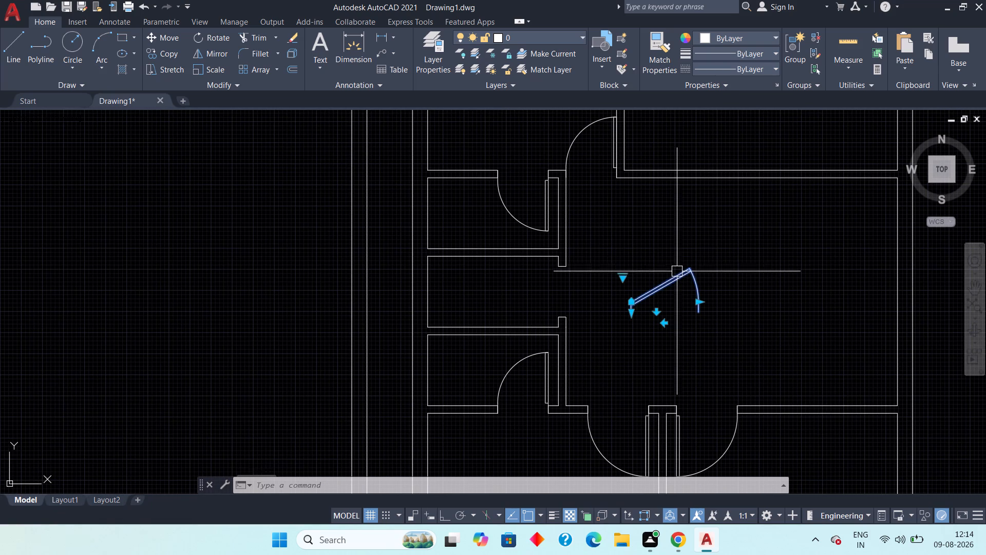
left_click(666, 325)
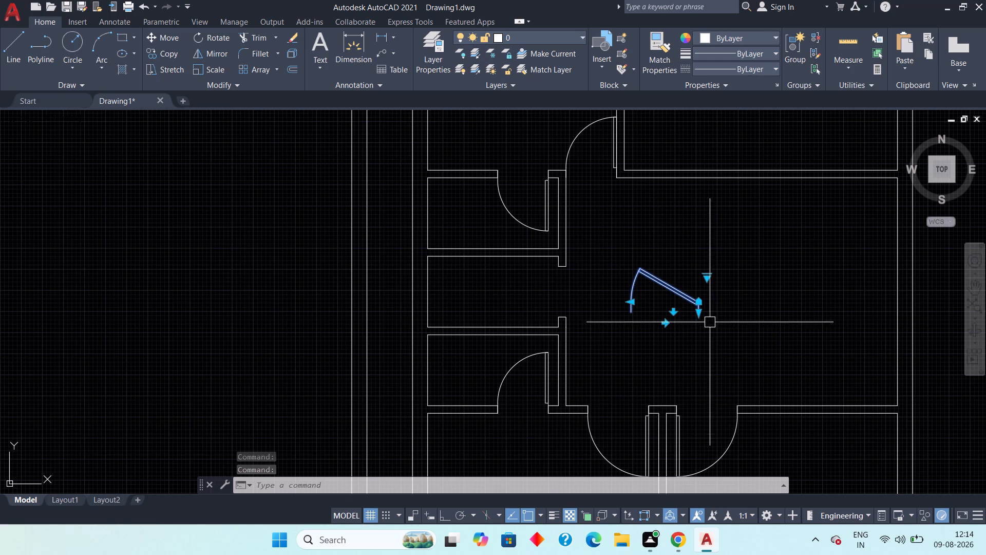
key("Escape")
Move the loose door block by its hinge-side frame end onto the wall edge below the middle small room's opening.
left_click_drag(724, 254, 682, 285)
left_click(635, 330)
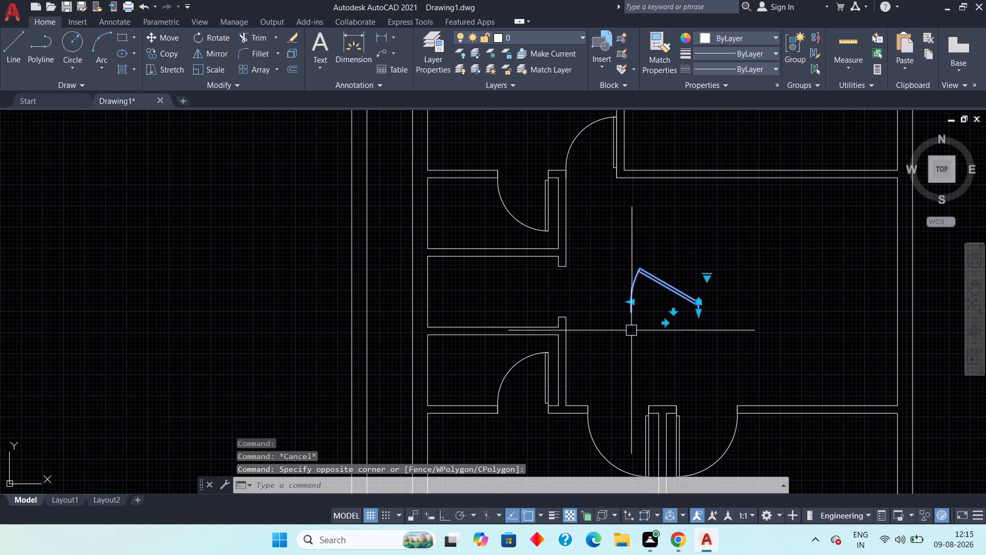
type("m")
key("space")
scroll(710, 320, "up", 2)
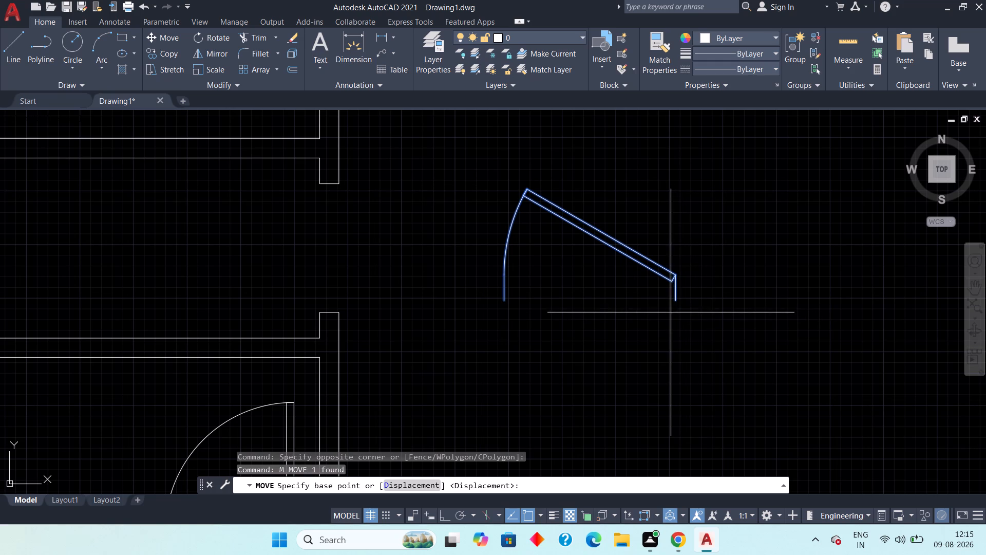
left_click_drag(675, 301, 608, 303)
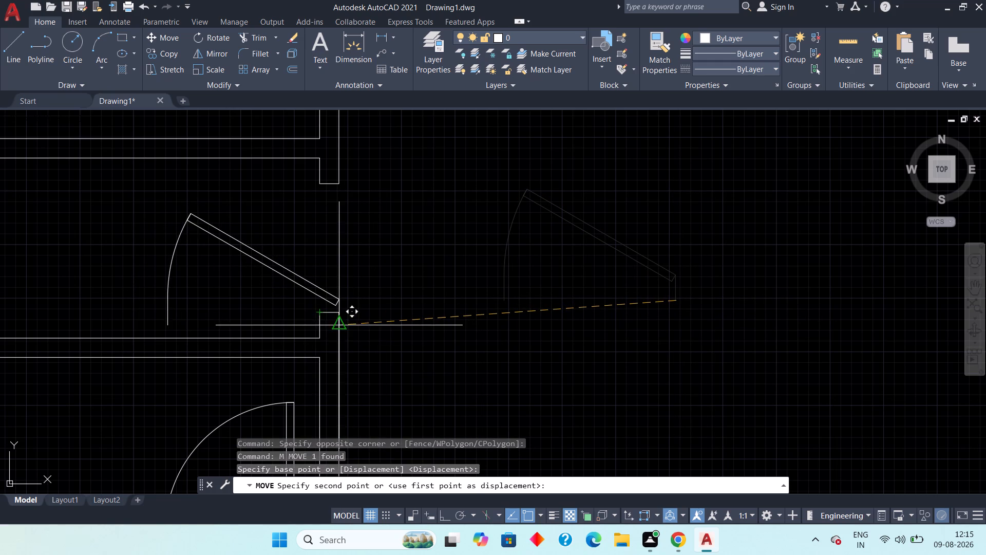
left_click(323, 325)
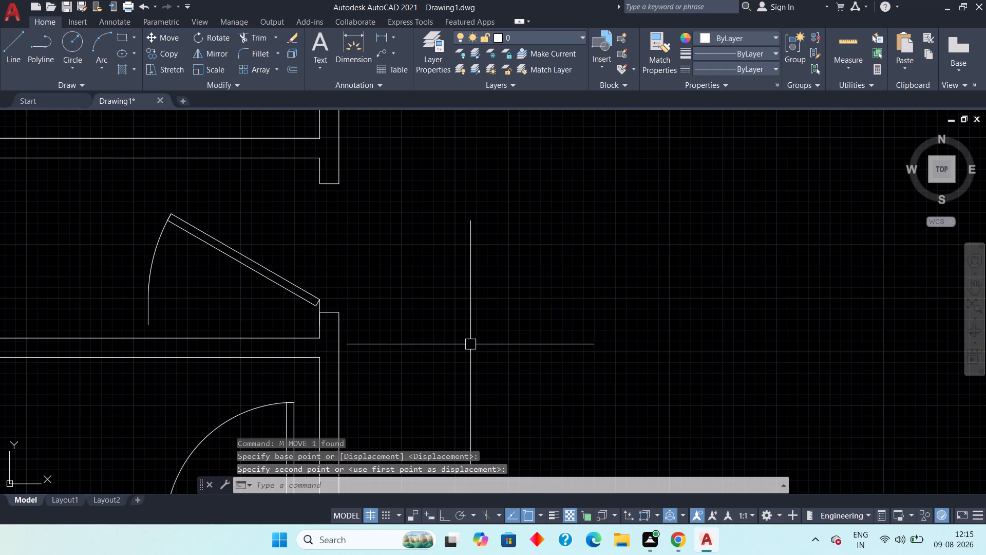
key("Escape")
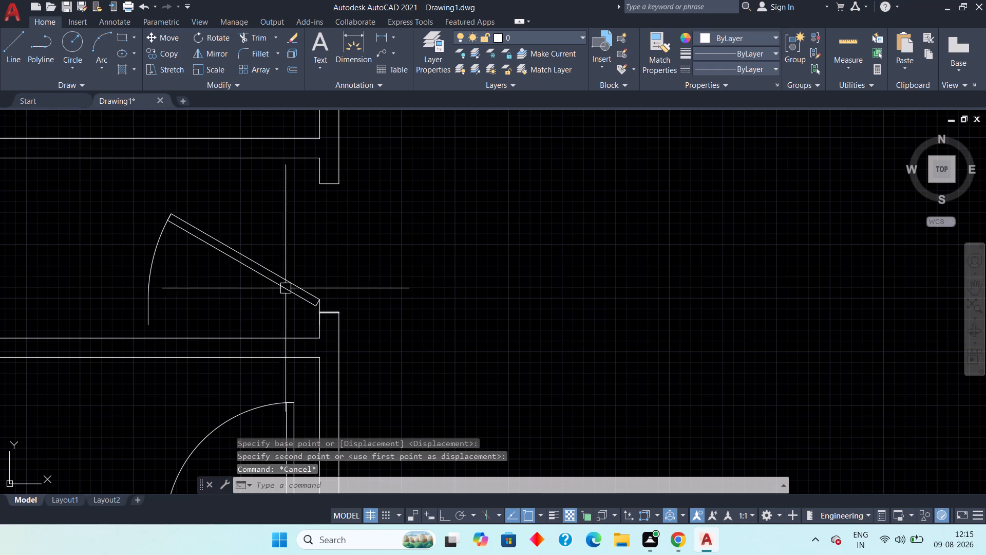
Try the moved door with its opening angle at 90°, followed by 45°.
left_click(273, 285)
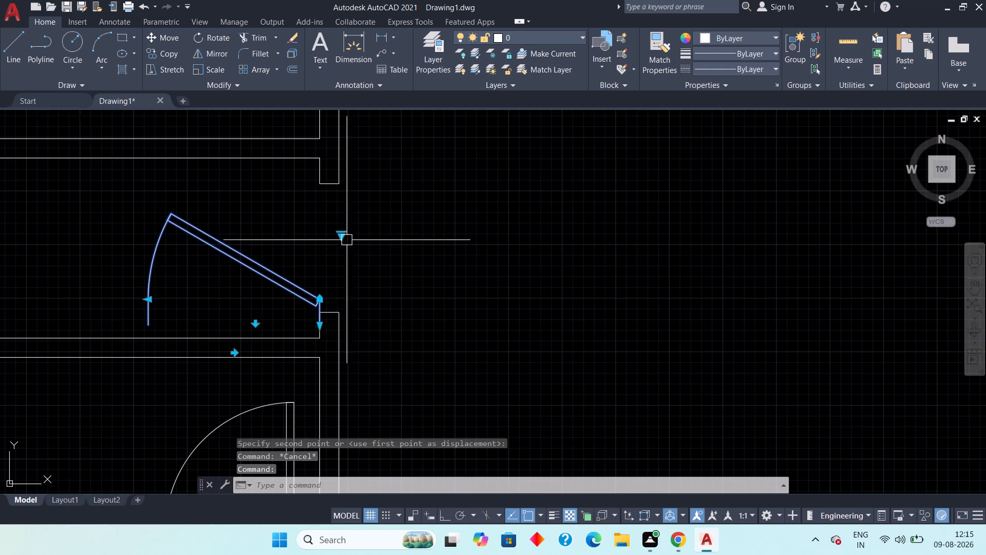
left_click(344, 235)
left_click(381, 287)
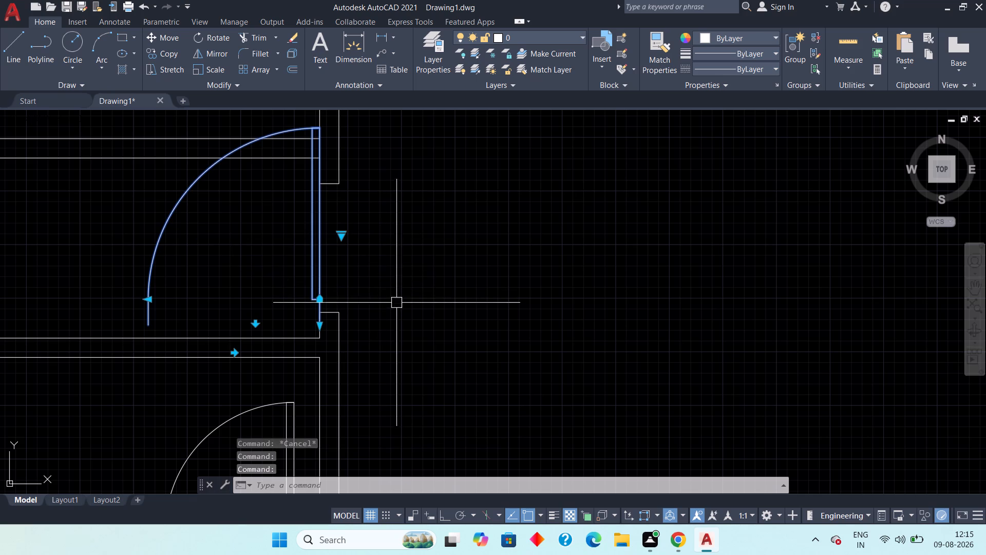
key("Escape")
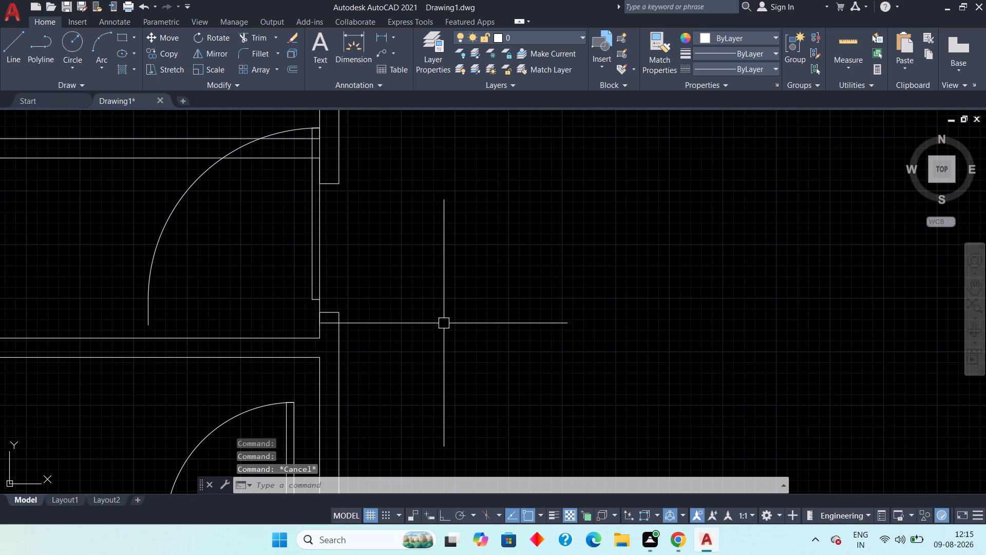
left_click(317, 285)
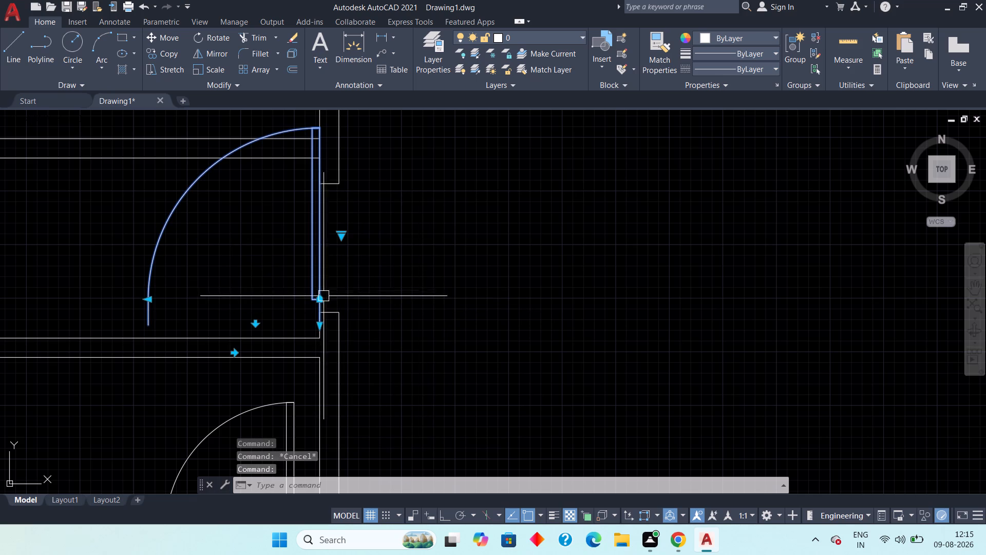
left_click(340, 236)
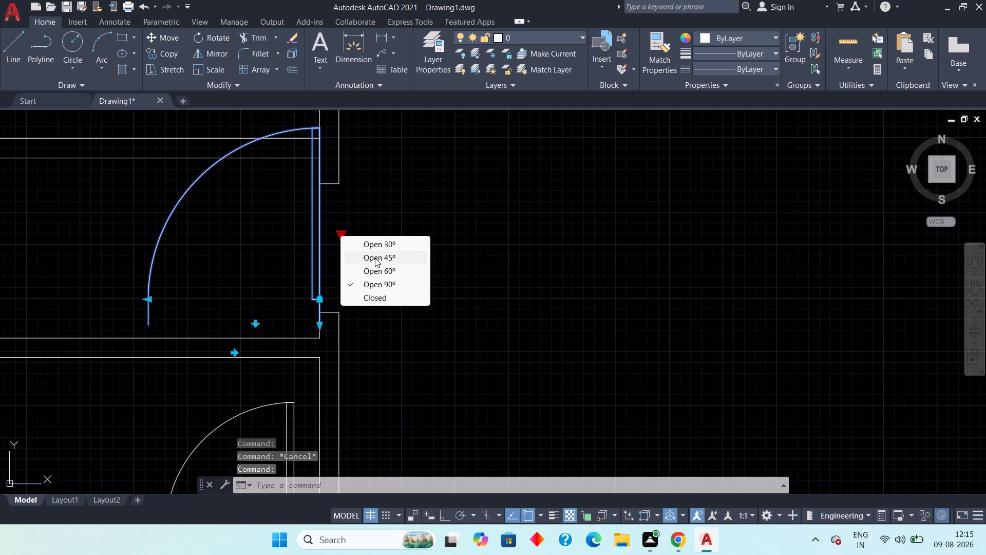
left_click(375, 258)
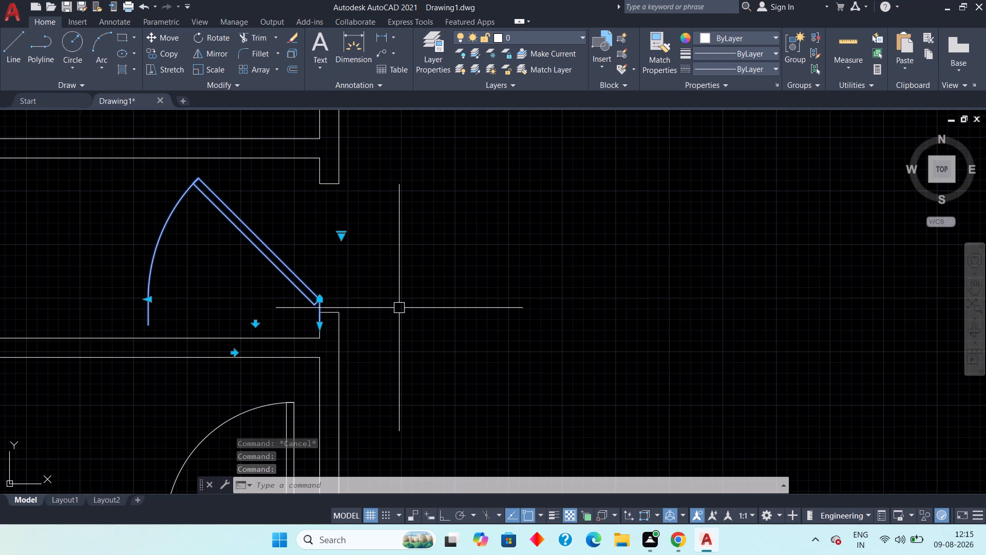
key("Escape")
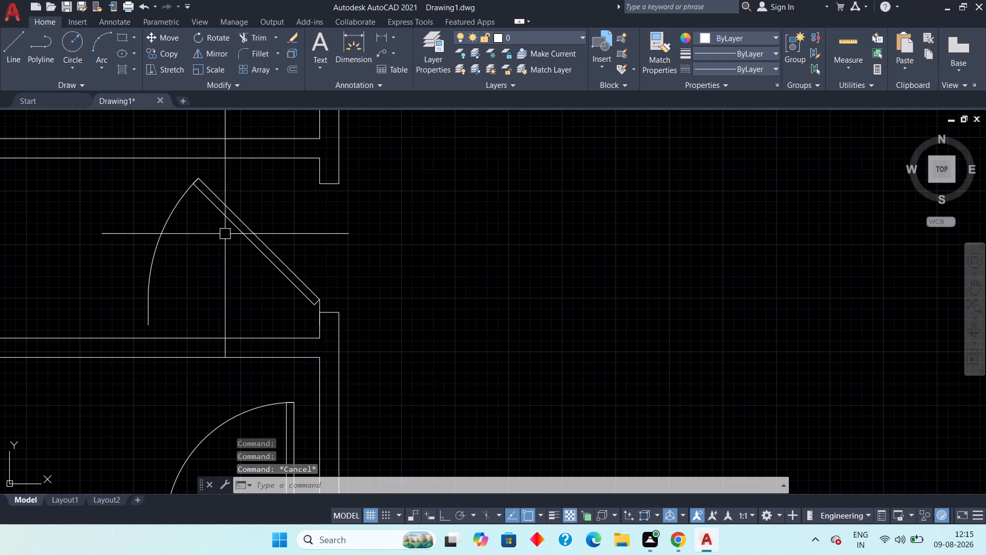
Stretch the door block narrower so its size matches the width of the middle small room's wall opening.
left_click(166, 233)
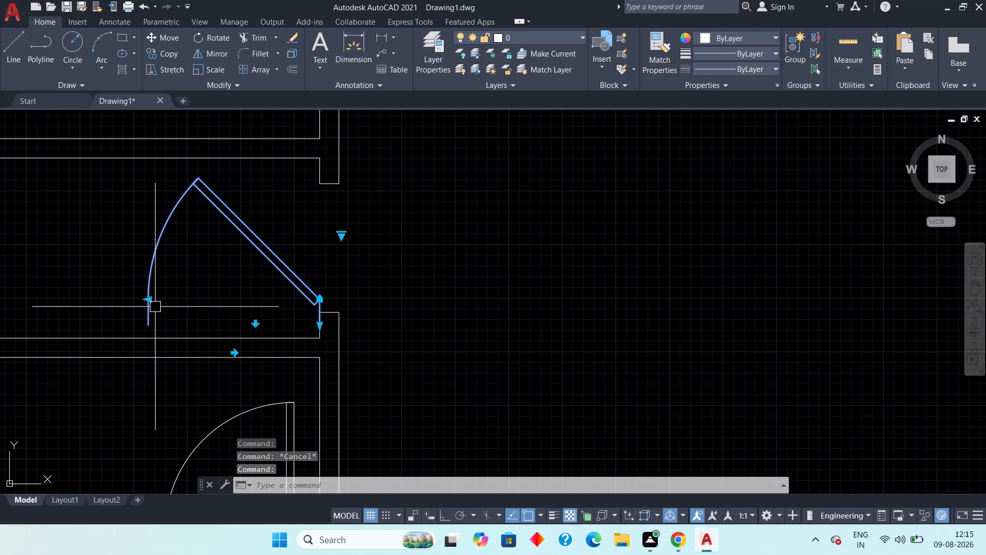
left_click(147, 301)
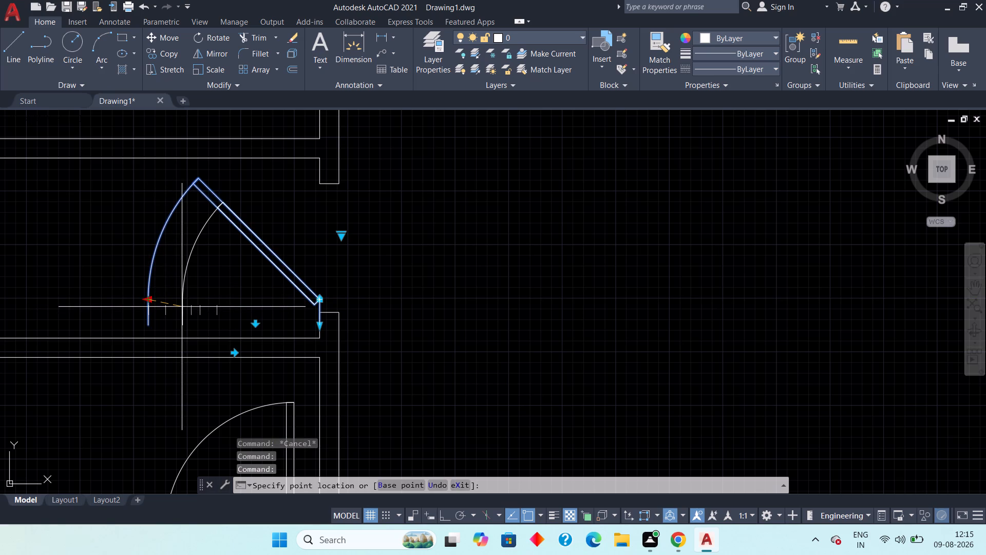
left_click(188, 307)
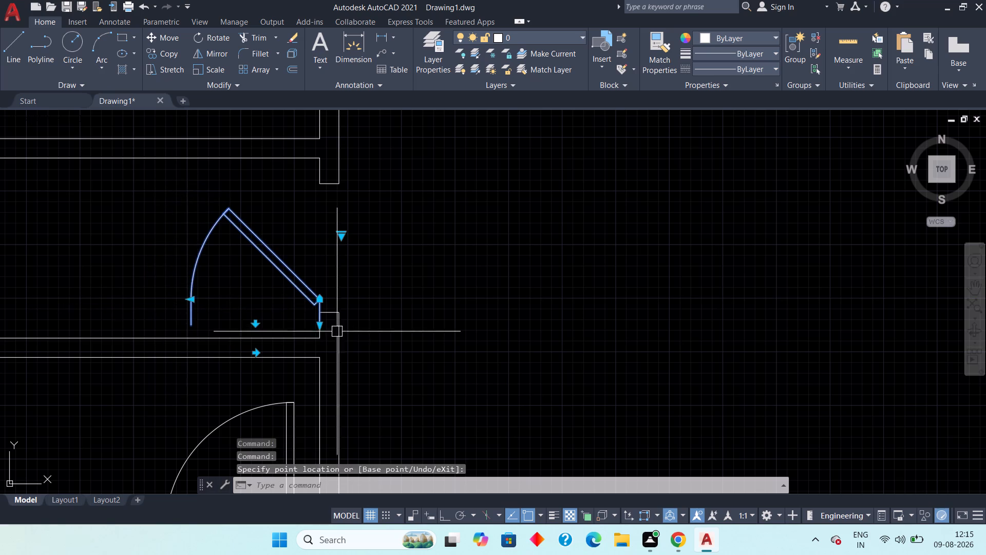
scroll(351, 327, "down", 3)
key("Escape")
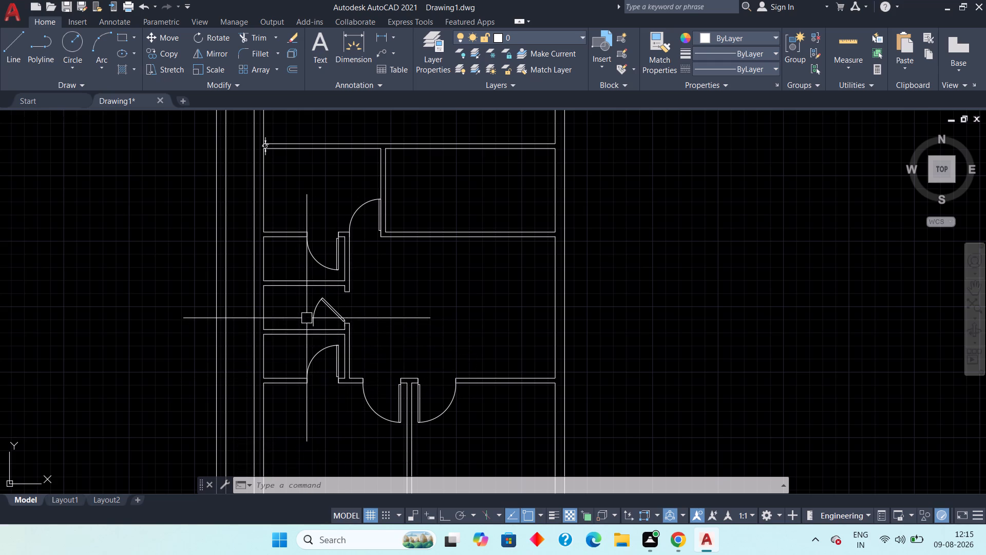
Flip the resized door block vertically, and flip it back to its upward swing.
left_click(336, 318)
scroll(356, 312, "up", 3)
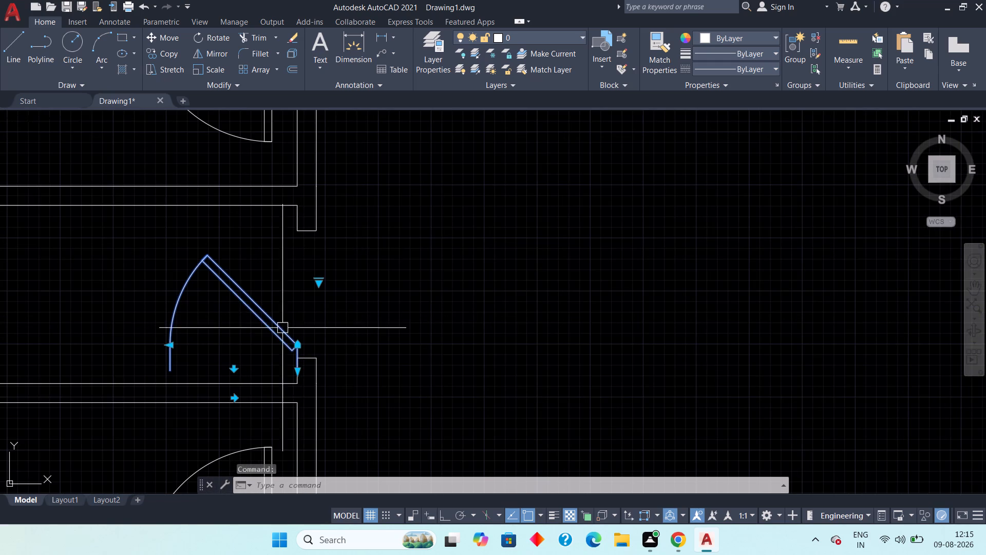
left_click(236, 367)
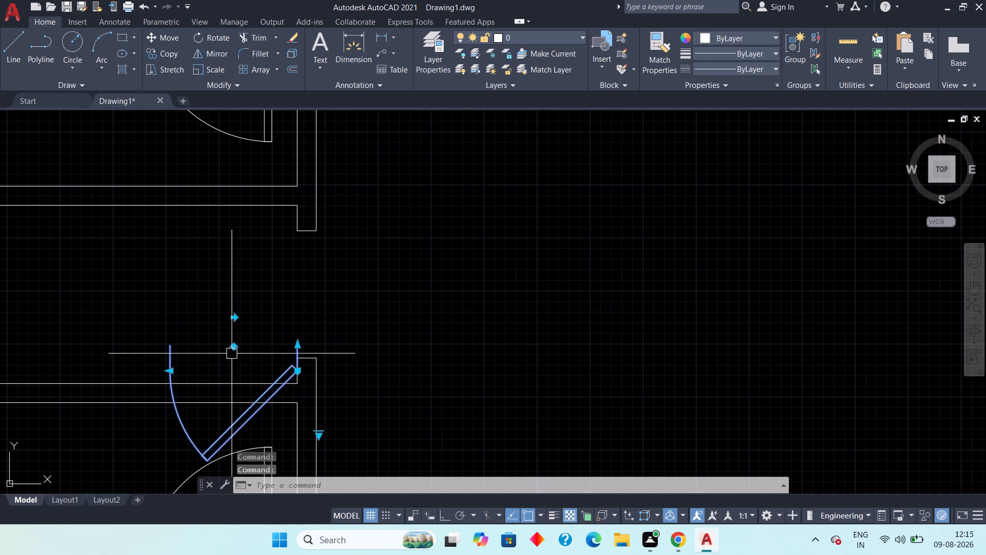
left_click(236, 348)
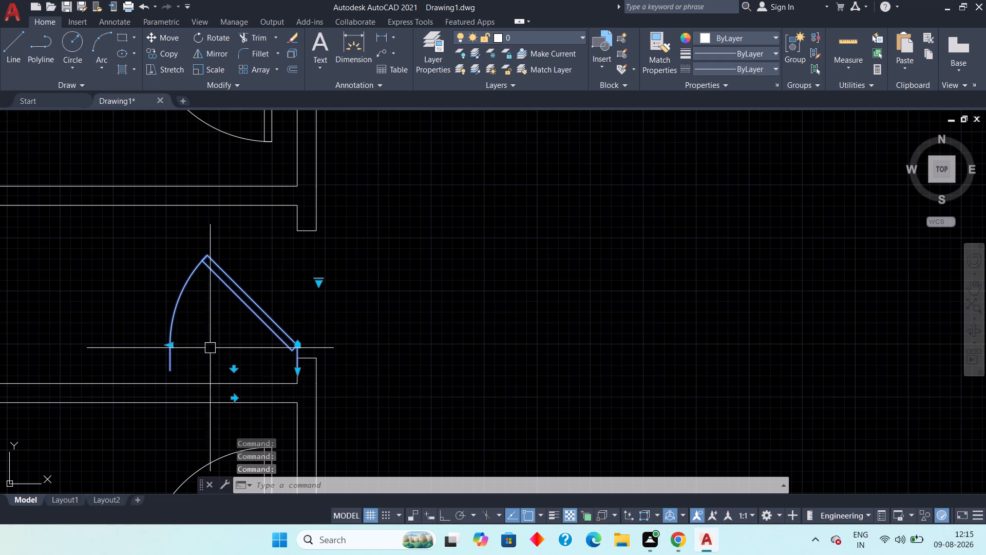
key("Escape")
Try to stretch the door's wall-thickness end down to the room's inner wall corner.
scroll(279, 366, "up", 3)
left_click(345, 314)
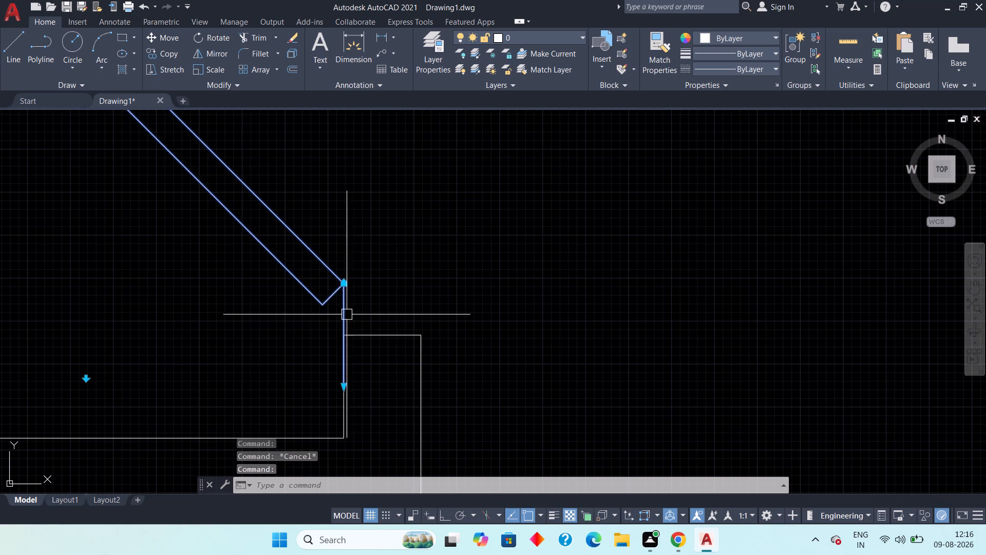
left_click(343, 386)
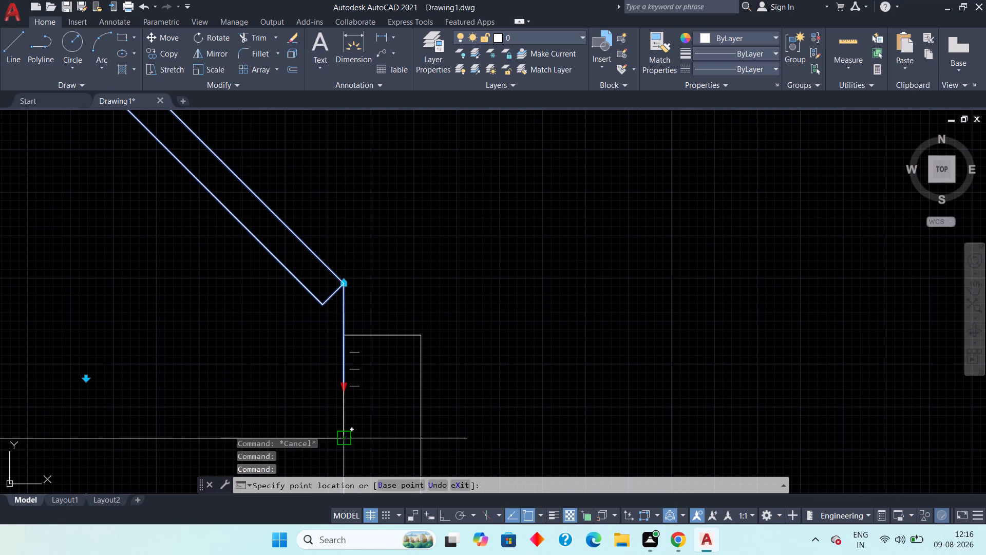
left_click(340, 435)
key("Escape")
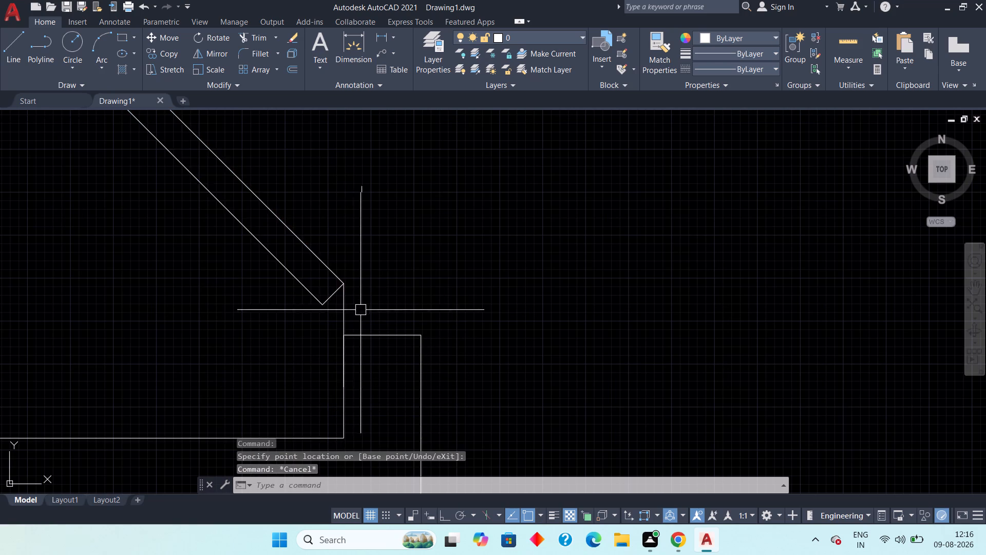
Move the door block by its hinge-side frame end to the inner corner of the middle small room.
left_click(345, 312)
key("m")
key("space")
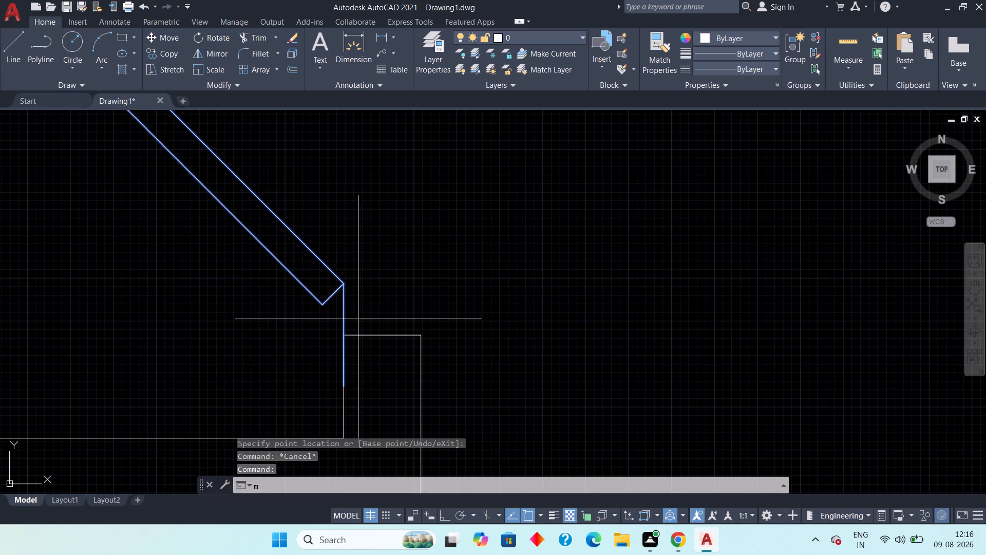
left_click(342, 384)
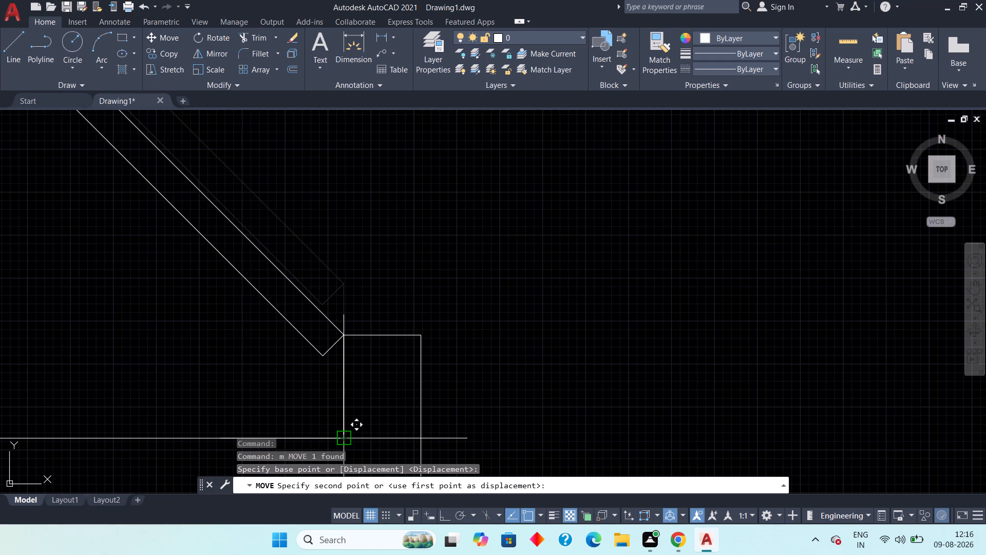
left_click(342, 435)
key("Escape")
key("Escape")
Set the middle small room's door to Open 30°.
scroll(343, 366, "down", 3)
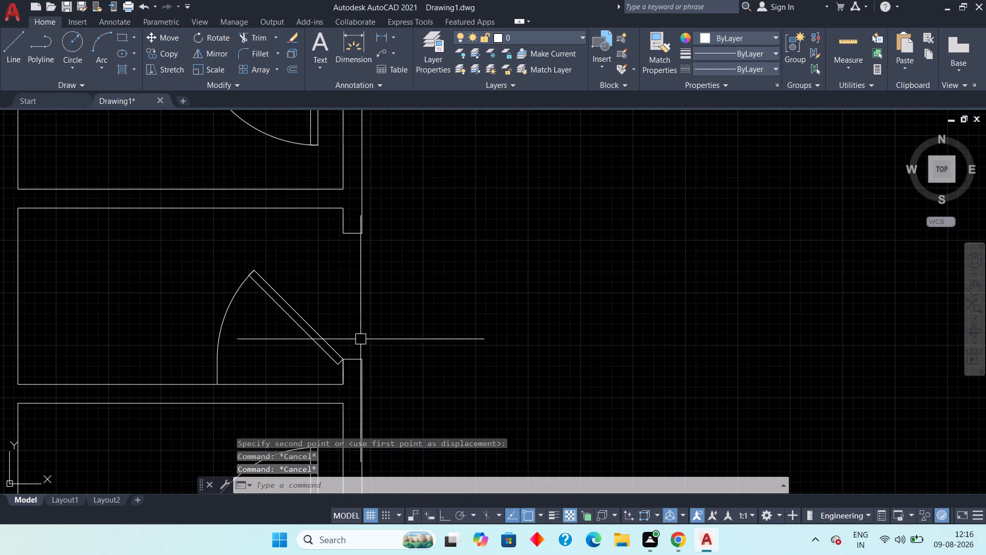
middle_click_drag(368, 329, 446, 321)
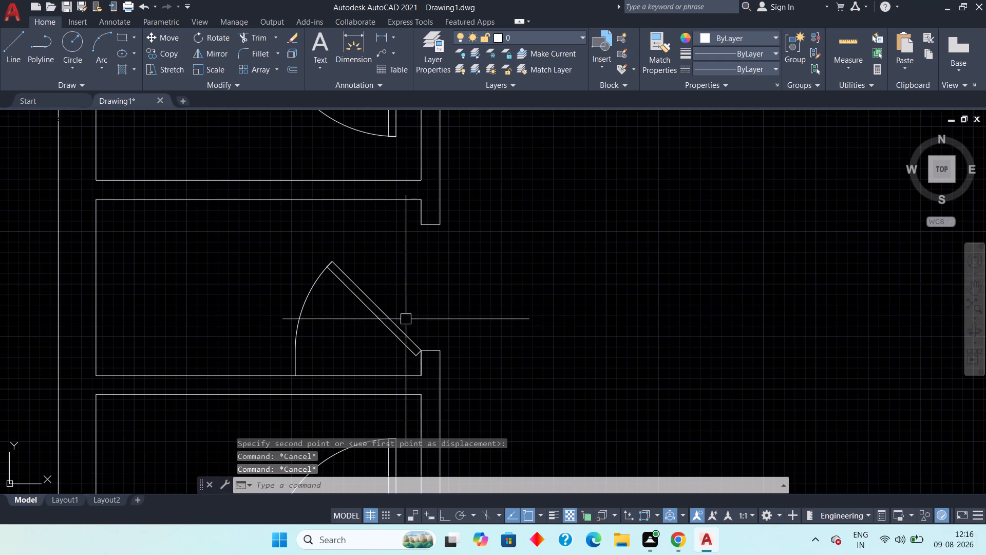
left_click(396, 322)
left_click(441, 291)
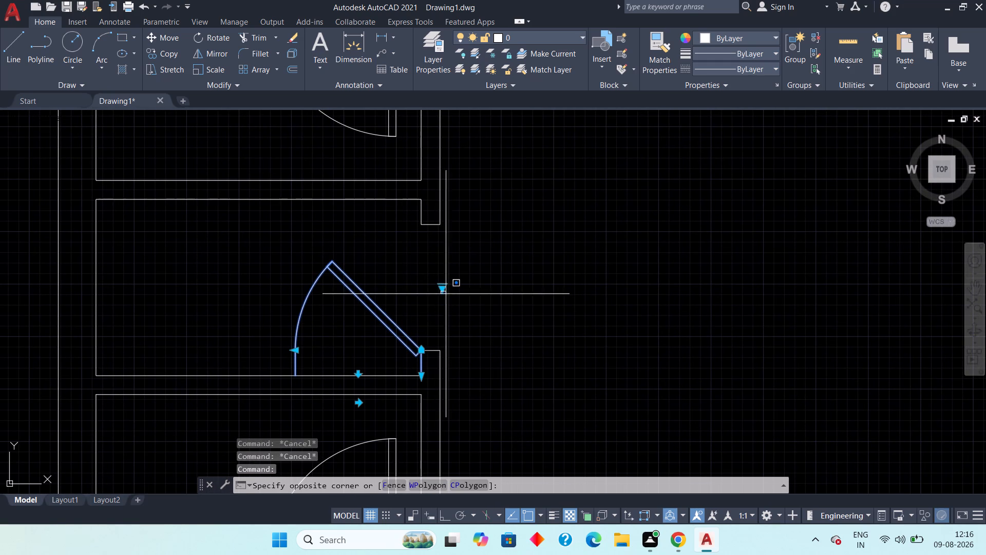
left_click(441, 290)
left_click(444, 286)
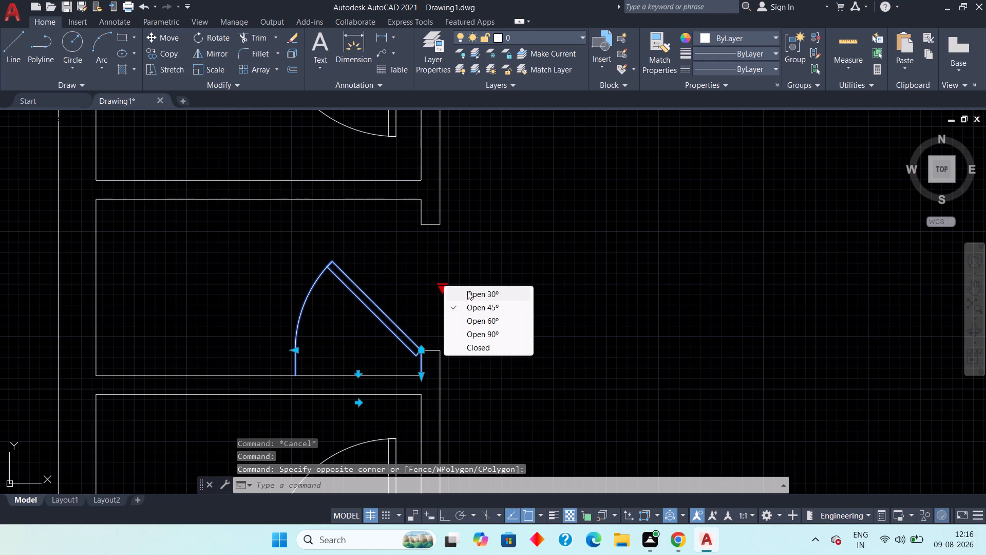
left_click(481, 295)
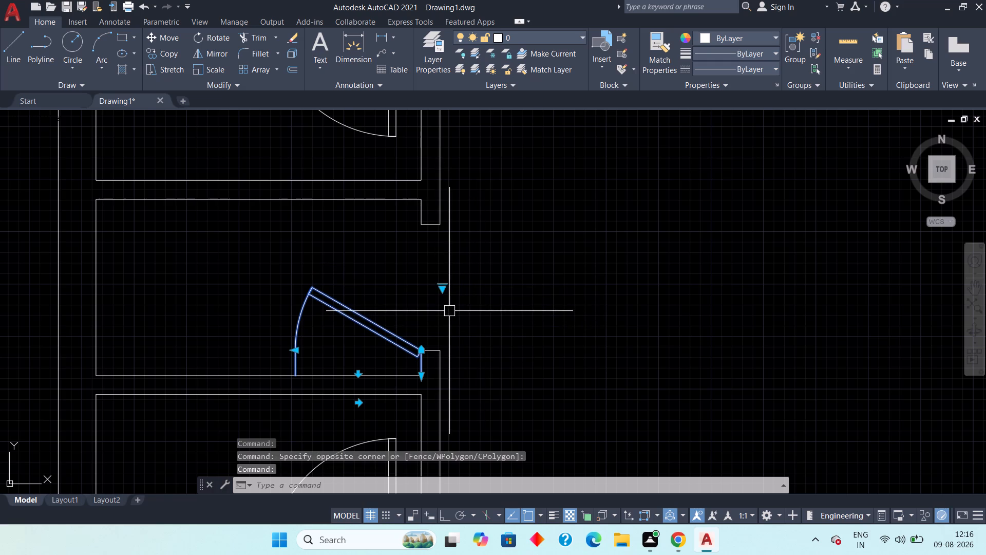
Set the middle small room's door to Open 90°.
left_click(444, 285)
left_click(469, 331)
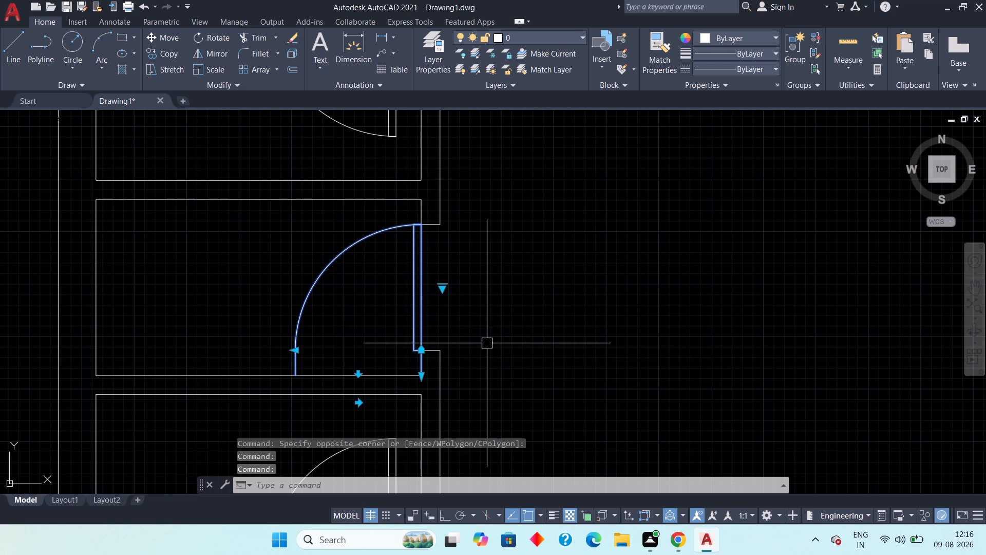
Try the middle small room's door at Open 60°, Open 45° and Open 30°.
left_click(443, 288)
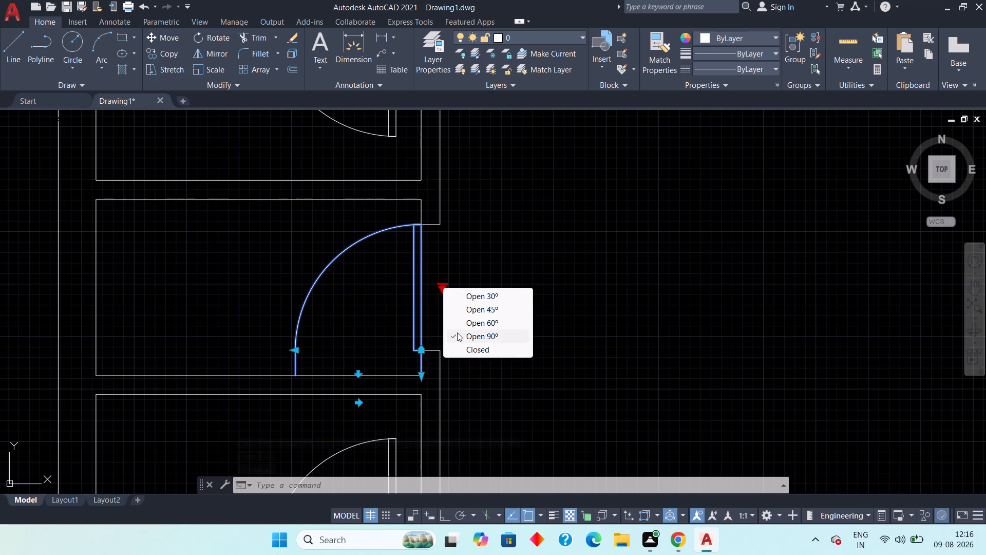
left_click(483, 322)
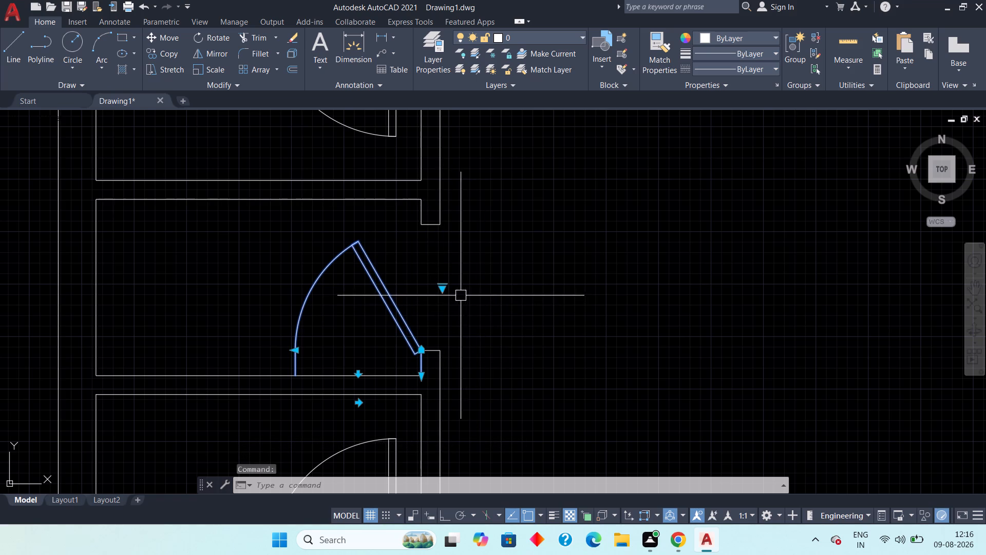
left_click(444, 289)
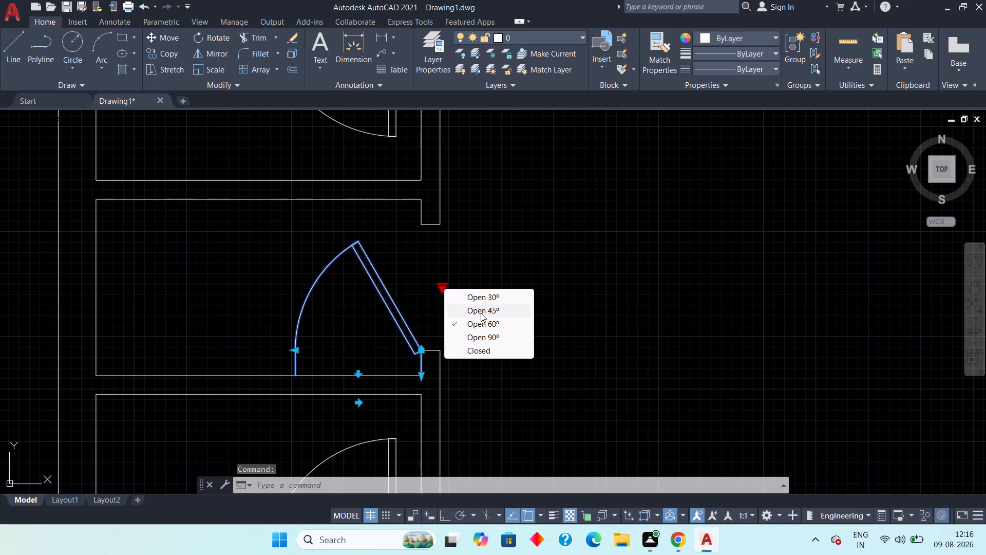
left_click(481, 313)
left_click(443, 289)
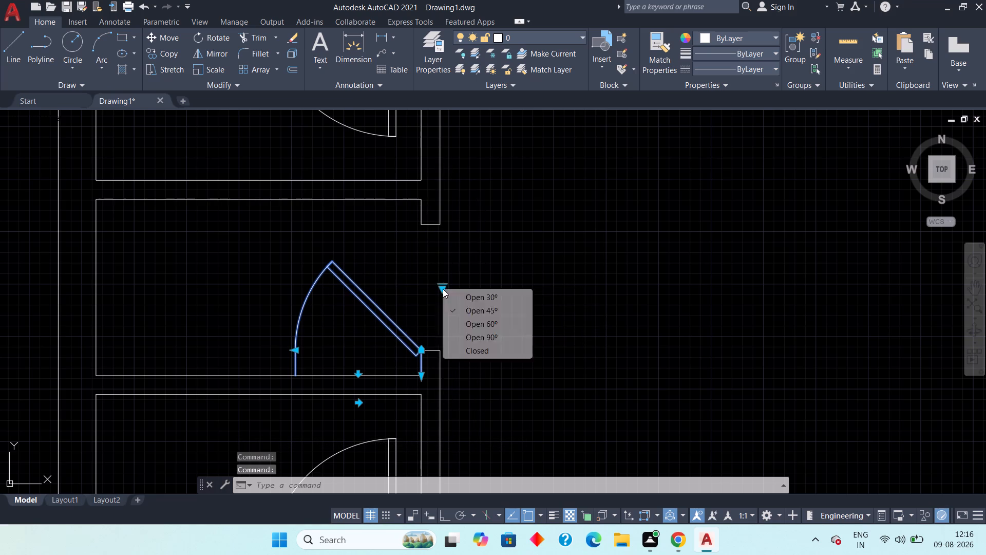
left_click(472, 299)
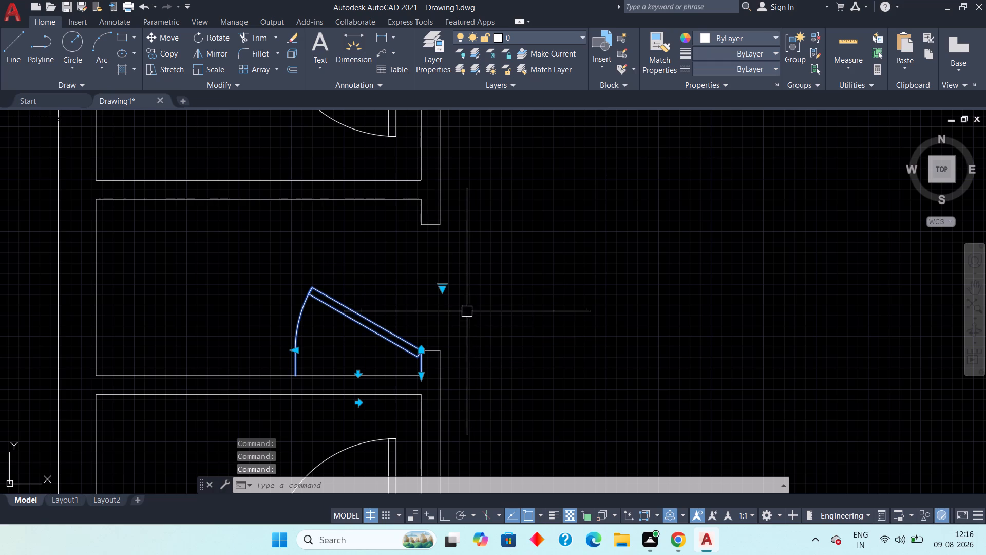
Set the middle small room's door to Open 45°.
left_click(447, 289)
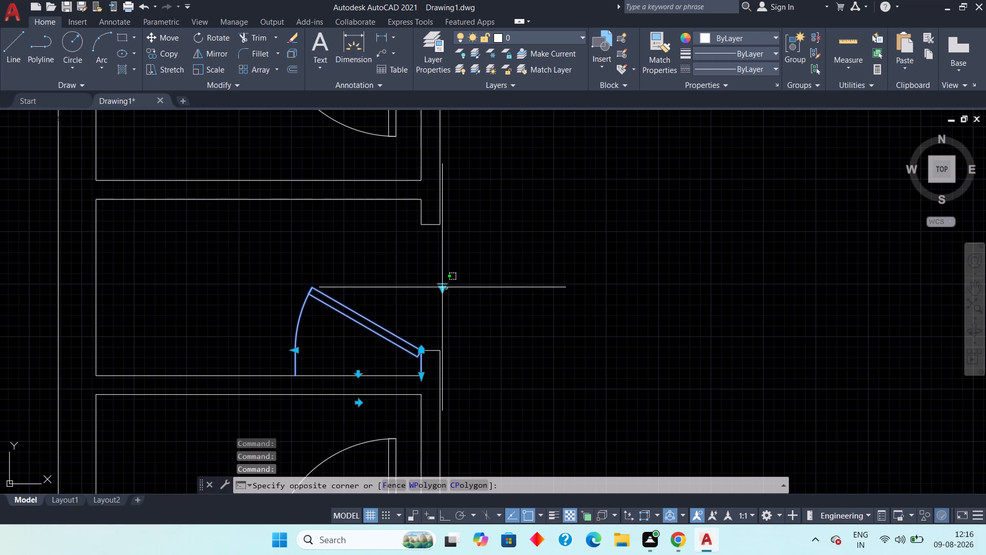
left_click(442, 284)
left_click(443, 285)
left_click(482, 305)
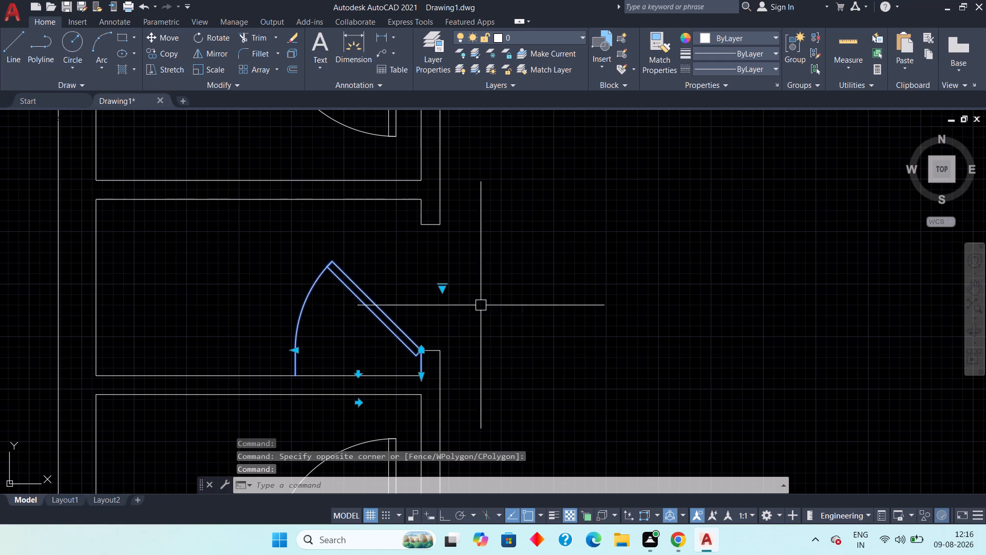
key("Escape")
Look over the doors and walls around the small rooms and the two rooms above them.
scroll(477, 318, "down", 1)
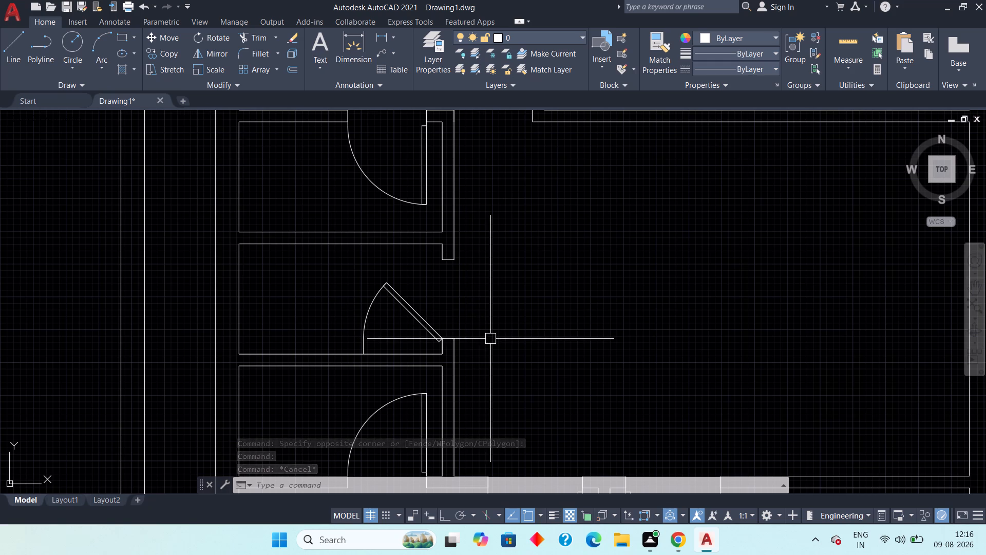
scroll(490, 339, "down", 1)
middle_click_drag(478, 337, 524, 333)
middle_click_drag(568, 392, 576, 382)
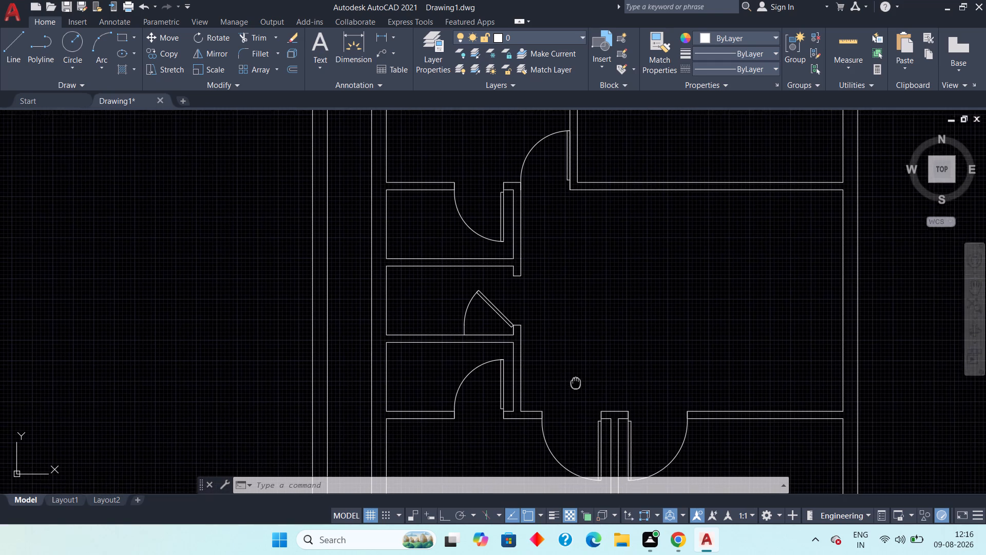
middle_click_drag(576, 382, 577, 378)
scroll(587, 359, "down", 1)
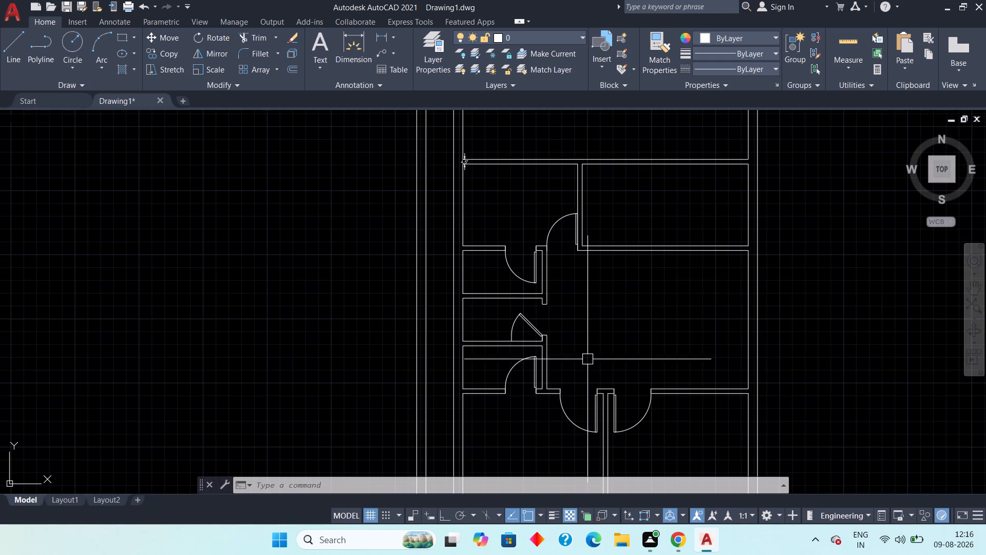
middle_click_drag(602, 318, 559, 369)
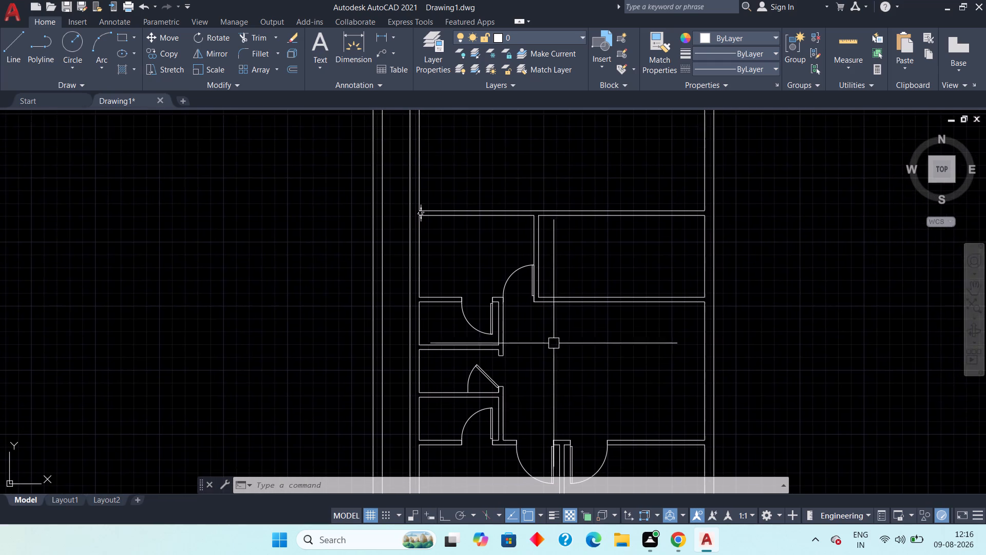
scroll(542, 321, "up", 3)
middle_click_drag(541, 322, 572, 442)
scroll(507, 385, "down", 1)
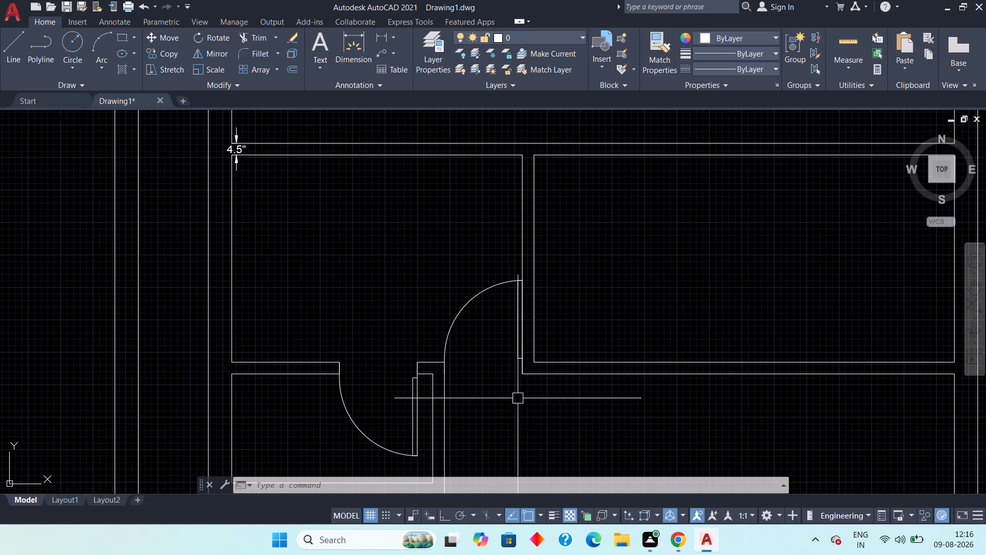
scroll(516, 221, "up", 4)
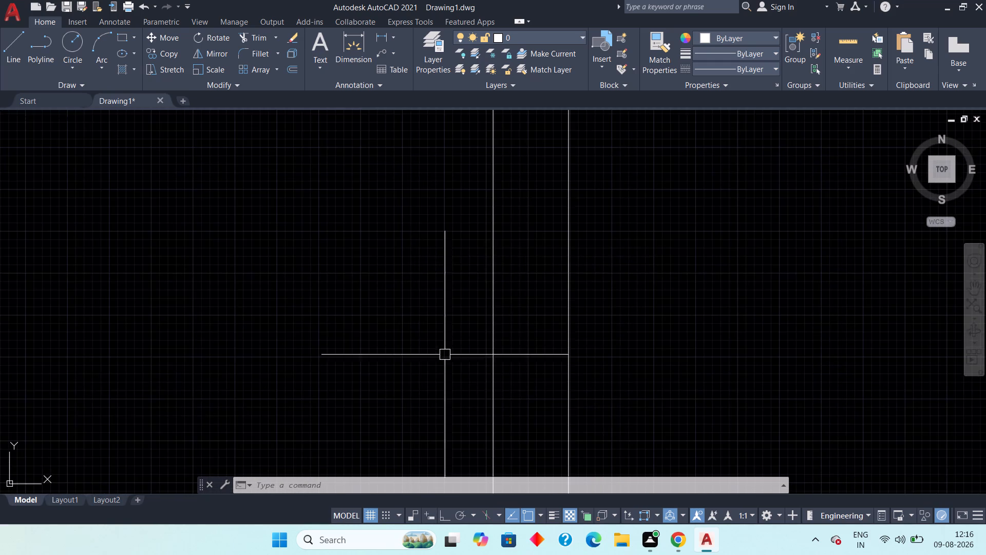
middle_click_drag(363, 327, 348, 174)
scroll(436, 373, "down", 5)
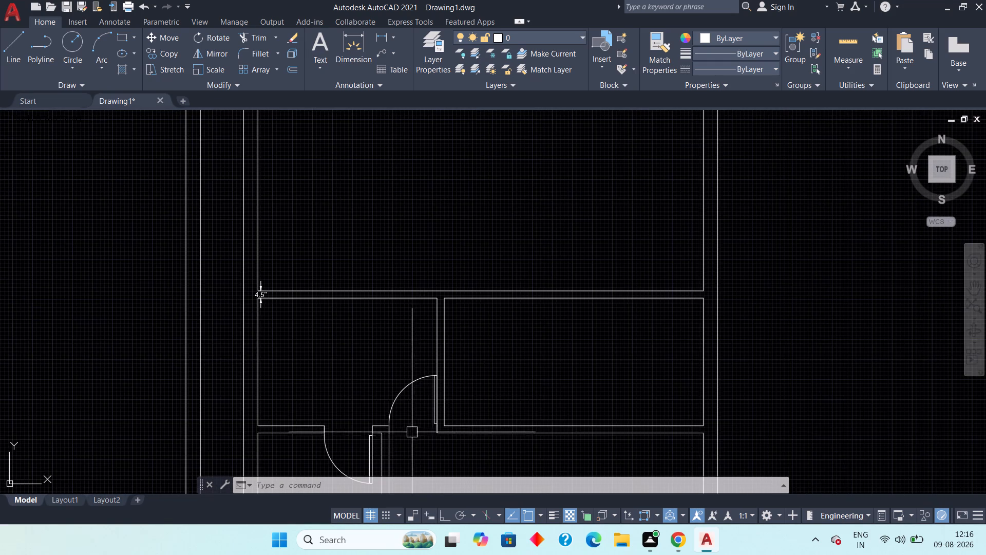
middle_click_drag(410, 431, 396, 341)
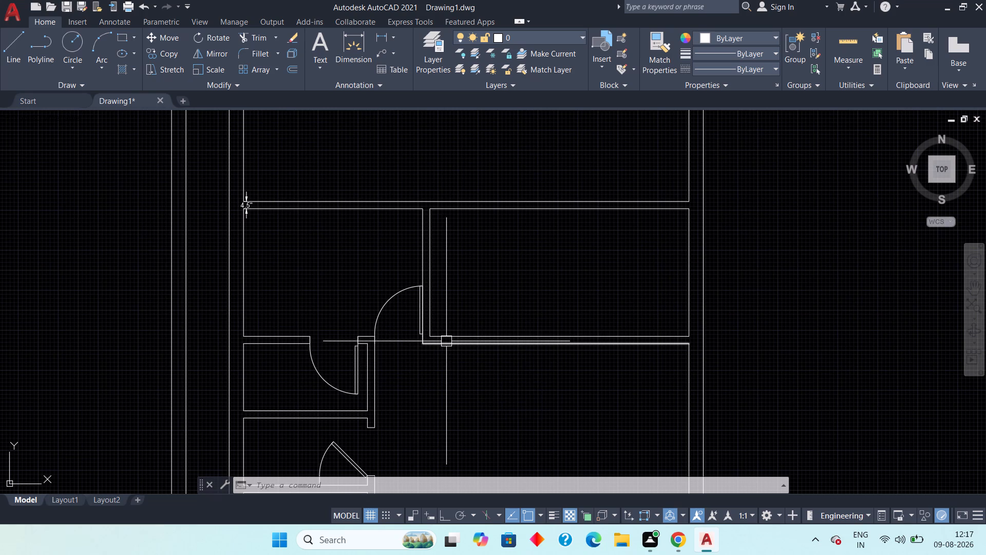
Draw a line straight down across the bottom wall's thickness from the inner lower-left corner of the upper-right room.
scroll(434, 345, "up", 3)
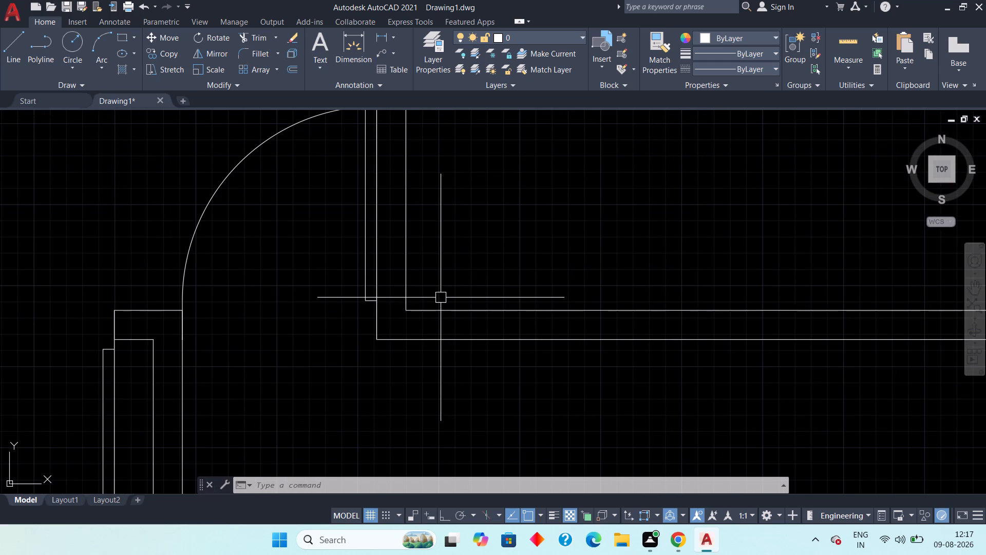
type("l")
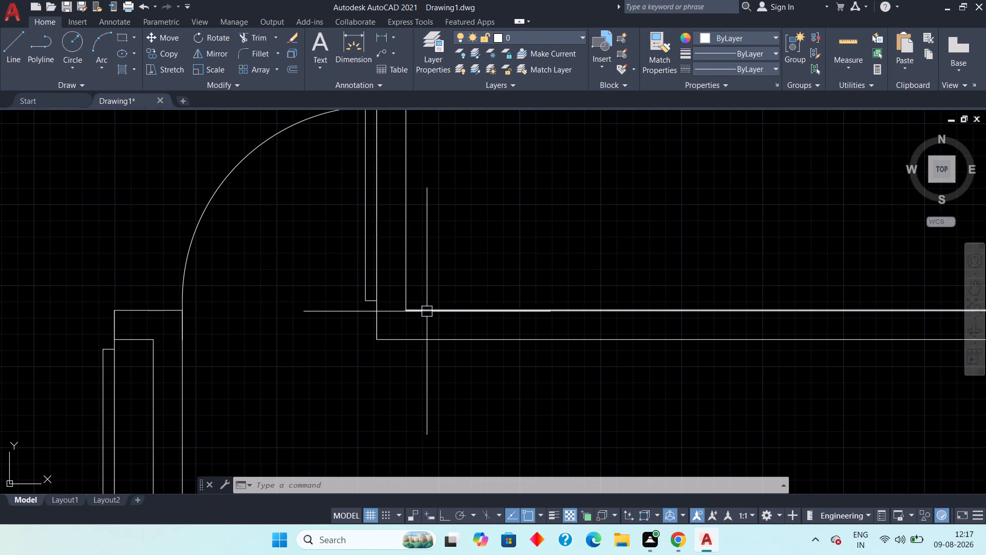
key("space")
scroll(385, 297, "up", 3)
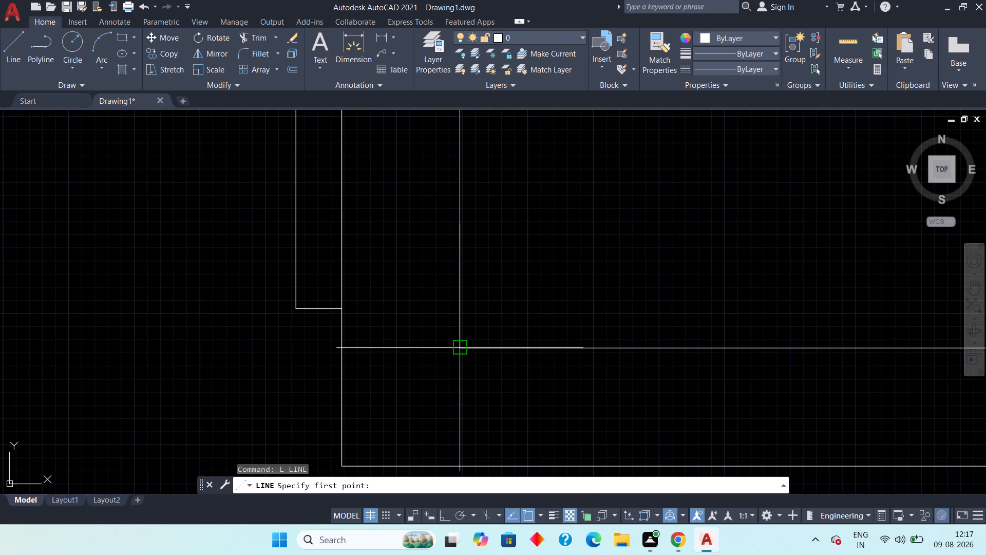
left_click(464, 347)
middle_click_drag(452, 399, 448, 278)
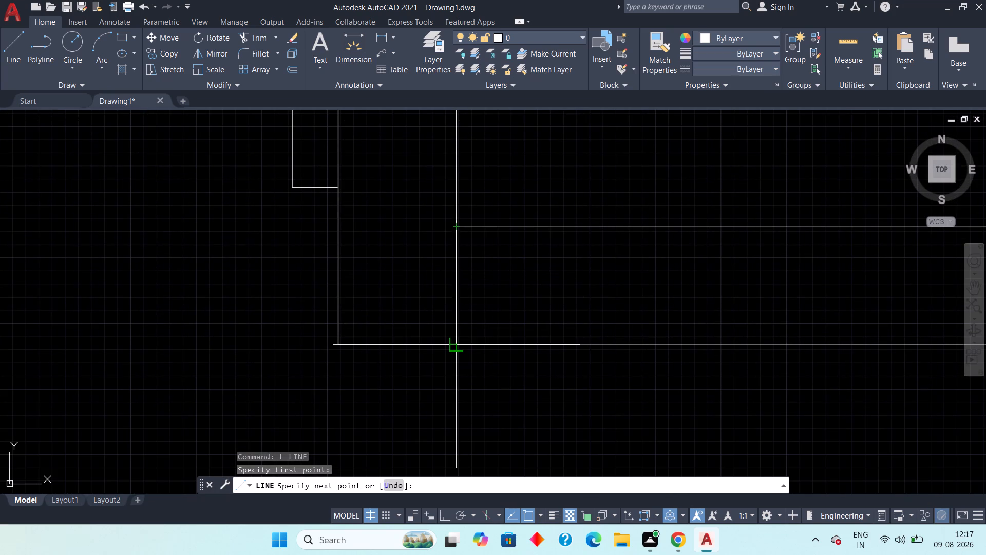
left_click(457, 344)
key("Escape")
key("Escape")
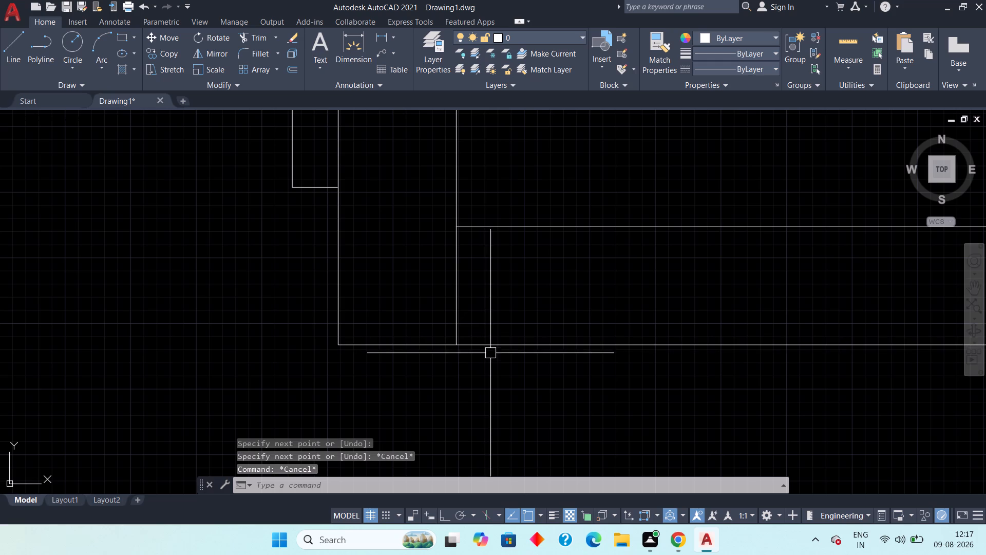
Offset the line across the wall 6" to the right, into the upper-right room's bottom wall.
key("o")
key("space")
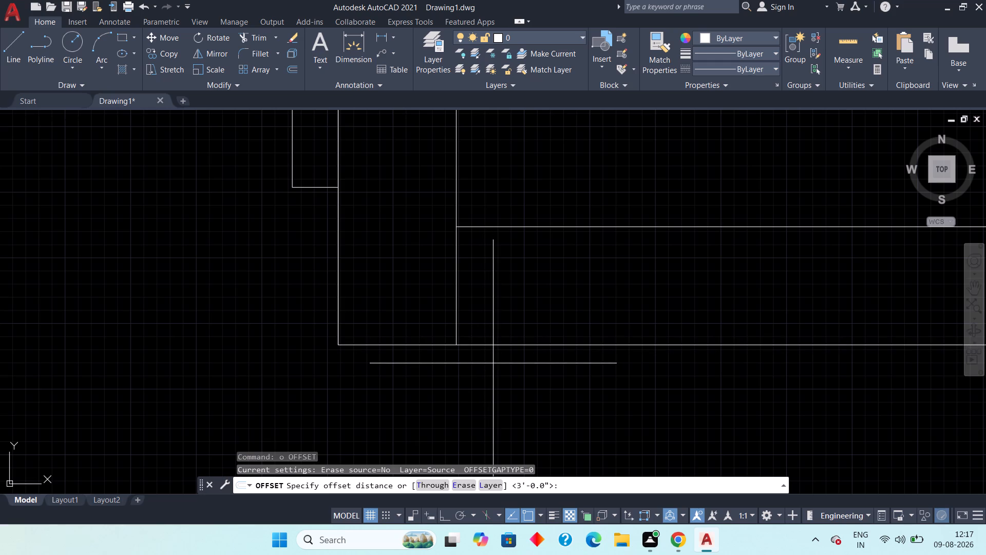
type("6\"")
key("Return")
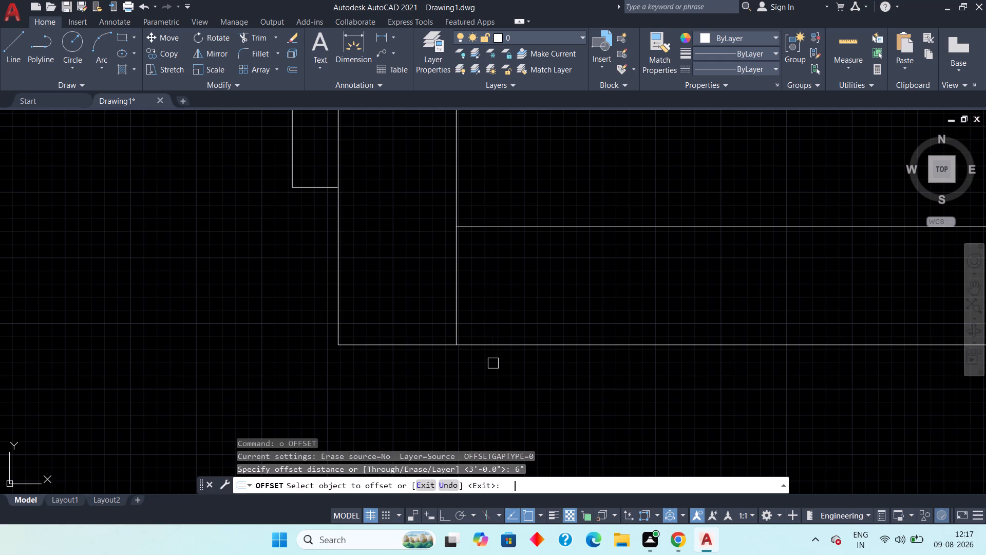
left_click(460, 283)
left_click(512, 284)
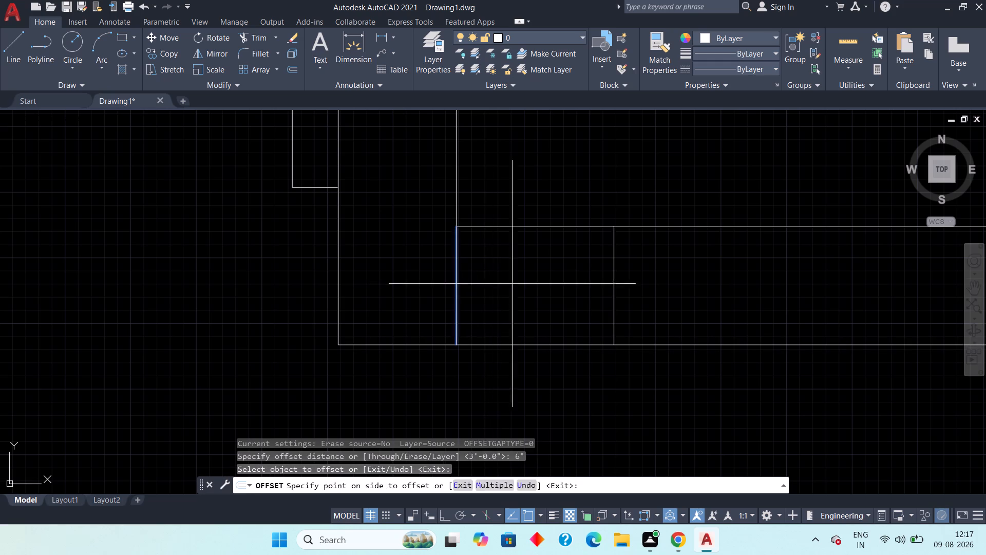
key("Escape")
Delete the original line across the wall at the upper-right room's corner.
left_click(457, 301)
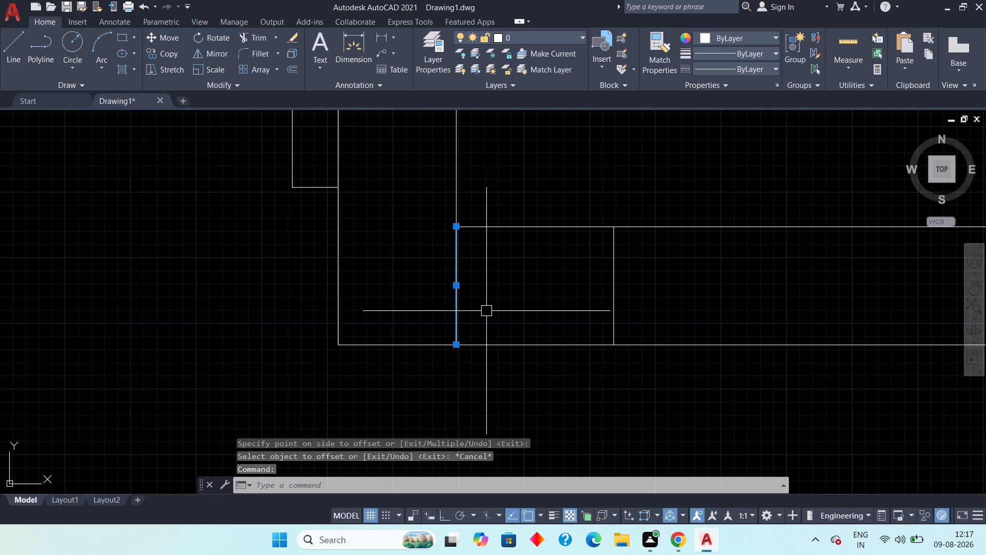
key("Delete")
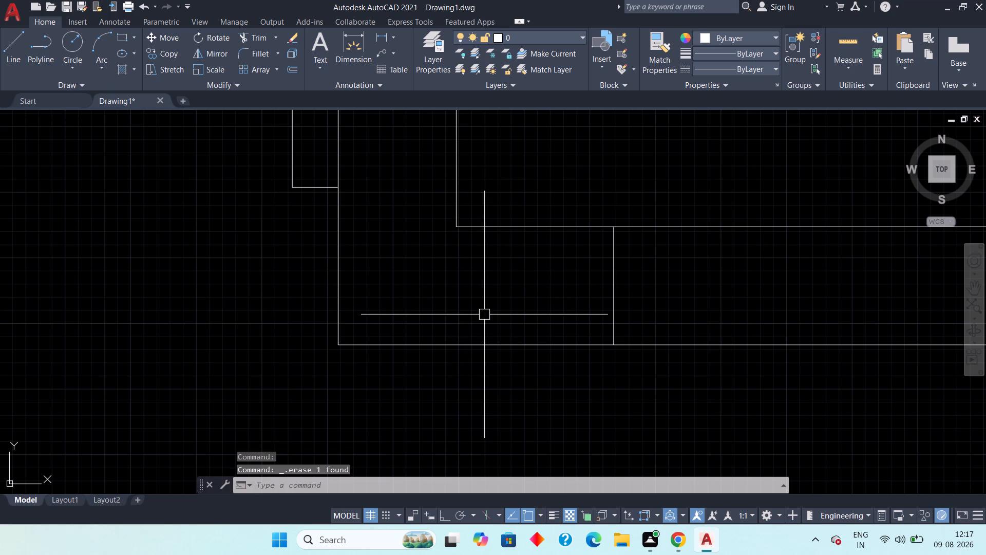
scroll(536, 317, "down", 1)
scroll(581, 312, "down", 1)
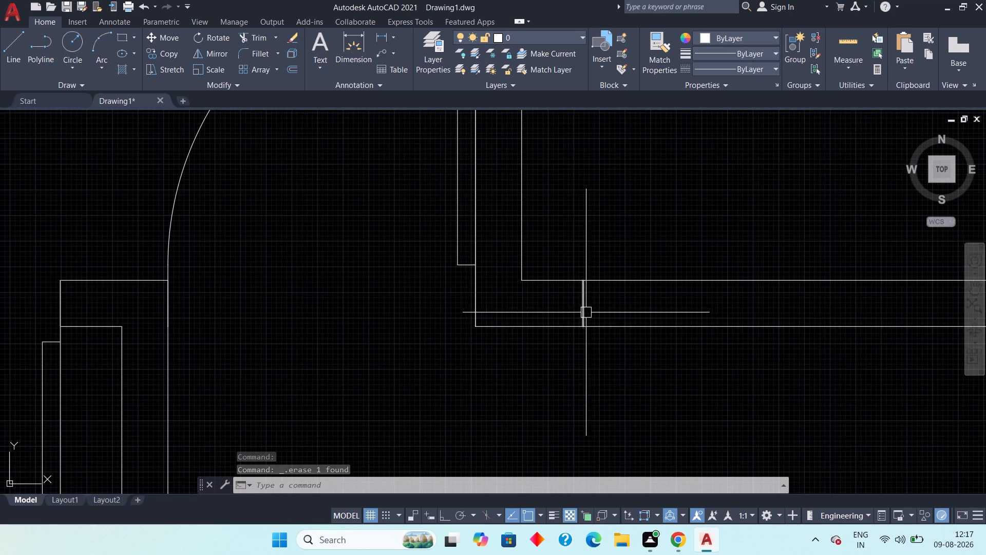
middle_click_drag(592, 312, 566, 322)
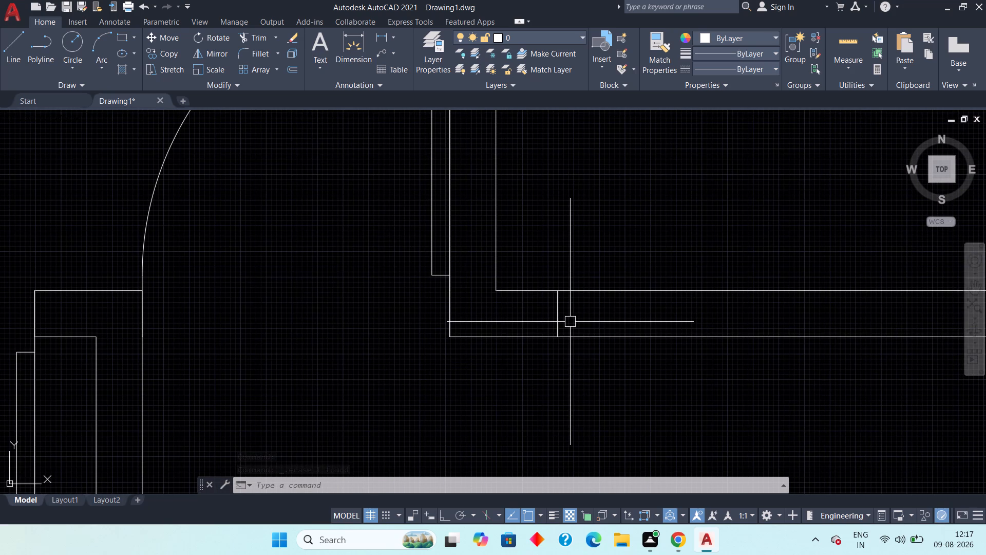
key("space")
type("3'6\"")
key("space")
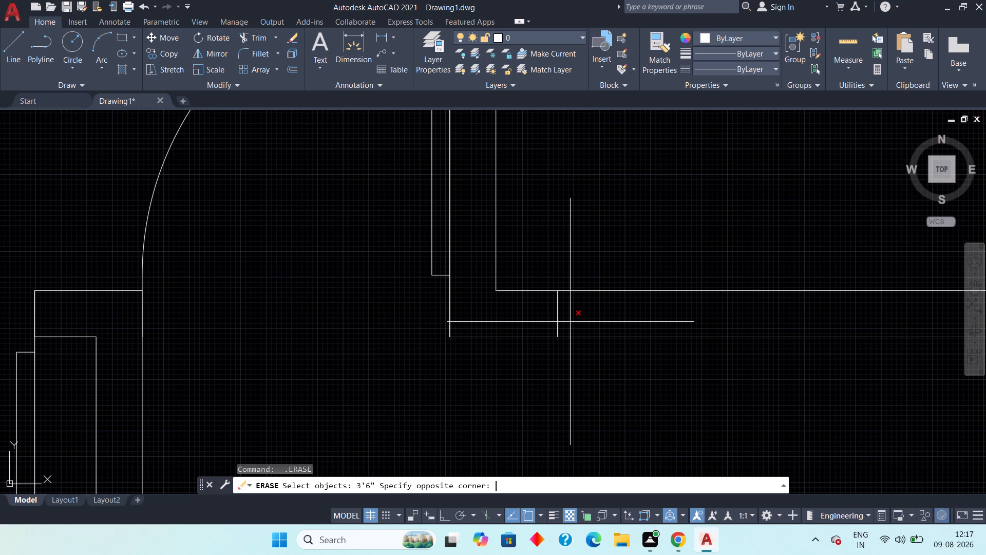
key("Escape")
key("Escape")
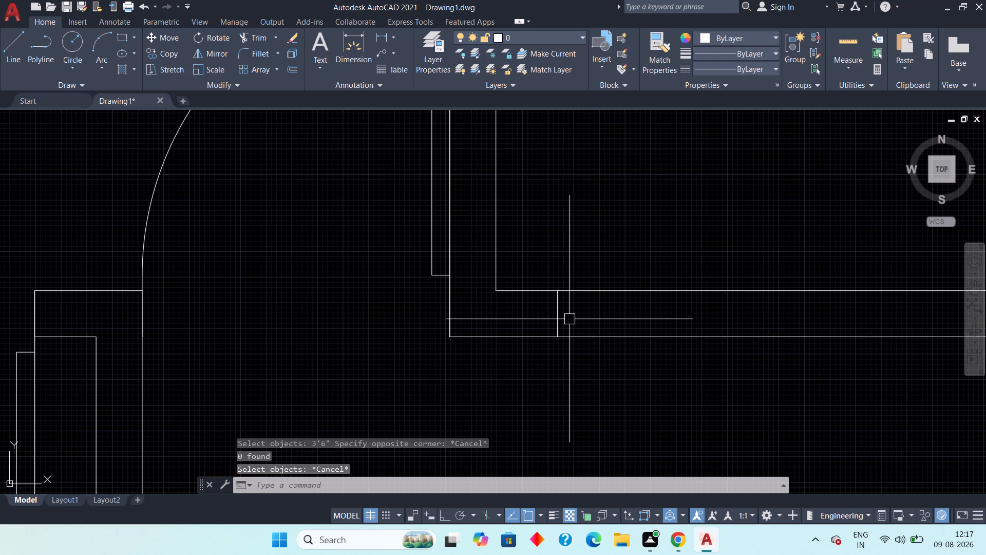
Offset the remaining door jamb line 3'6" to the right along the upper-right room's bottom wall.
type("off")
key("space")
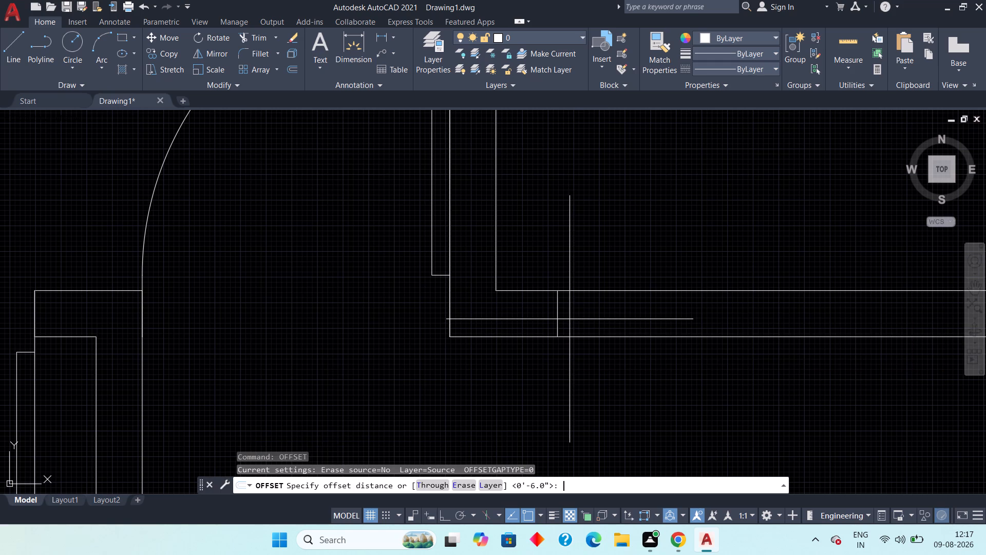
type("3'6")
type("\"")
key("space")
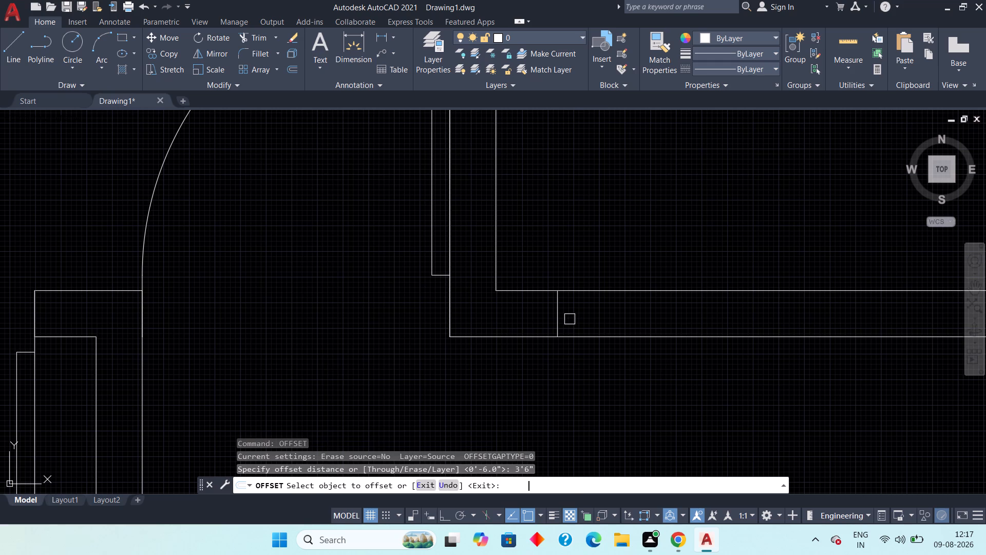
left_click_drag(558, 322, 563, 322)
left_click(652, 316)
scroll(654, 328, "down", 2)
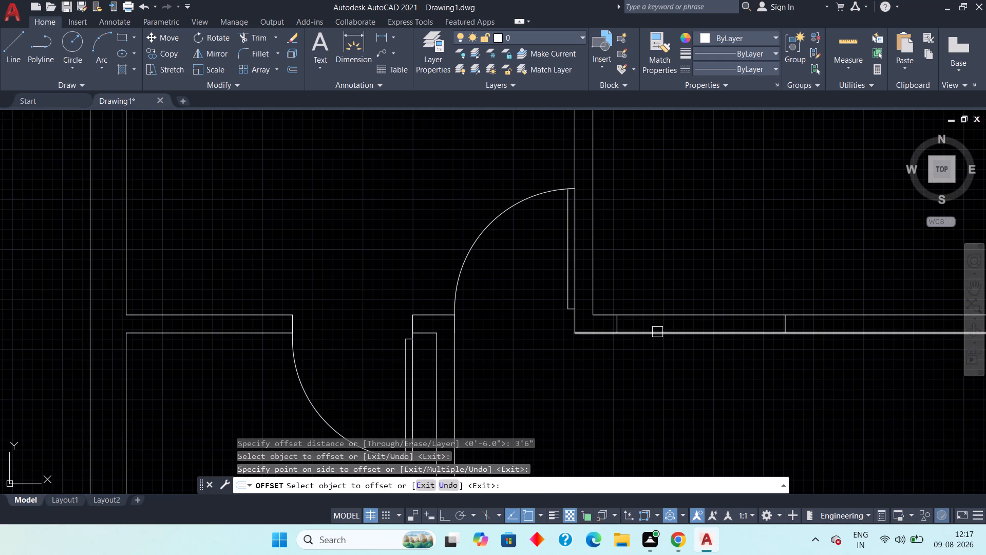
key("Escape")
key("Escape")
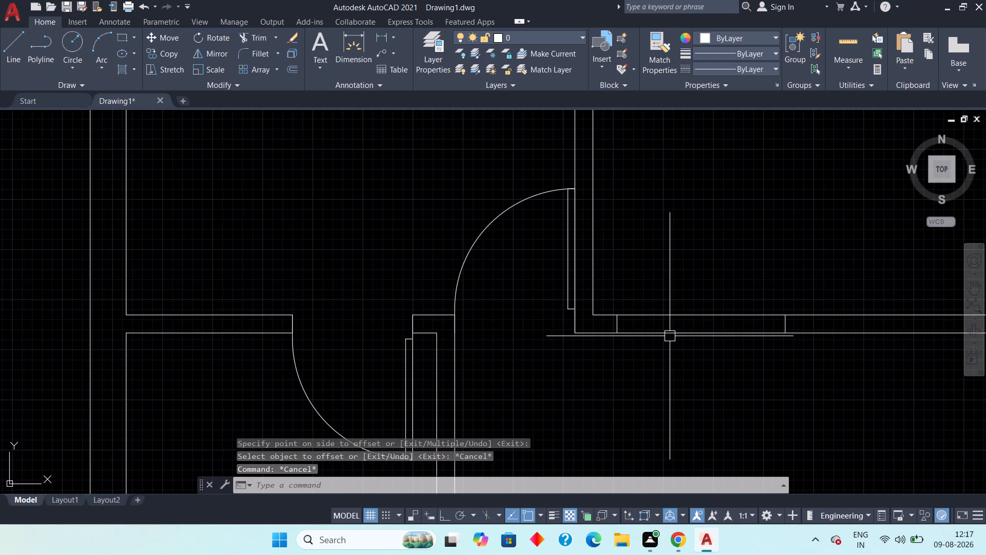
Trim both wall lines between the two jamb lines to open the doorway in the upper-right room's bottom wall.
type("tr")
key("space")
left_click(677, 281)
left_click(674, 372)
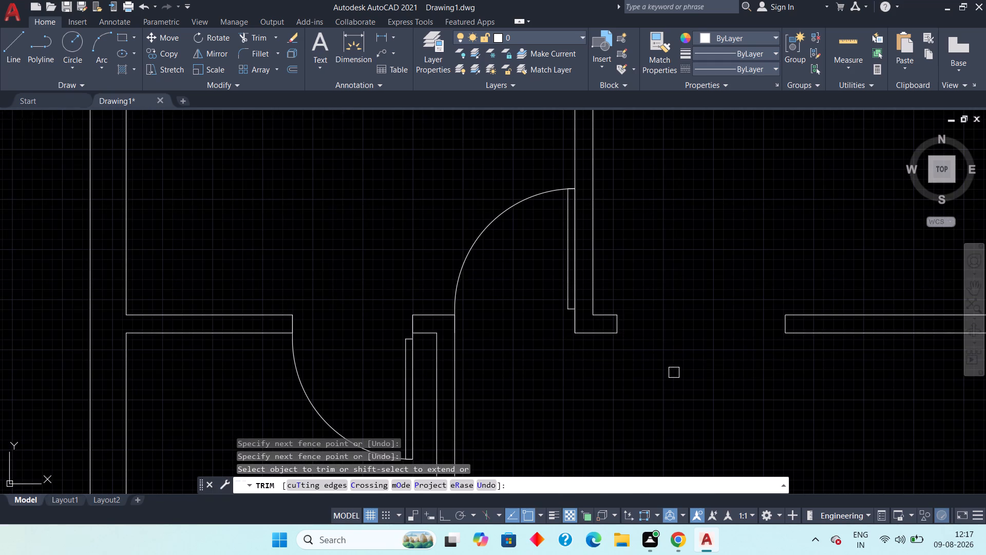
key("Escape")
key("Escape")
scroll(674, 373, "down", 2)
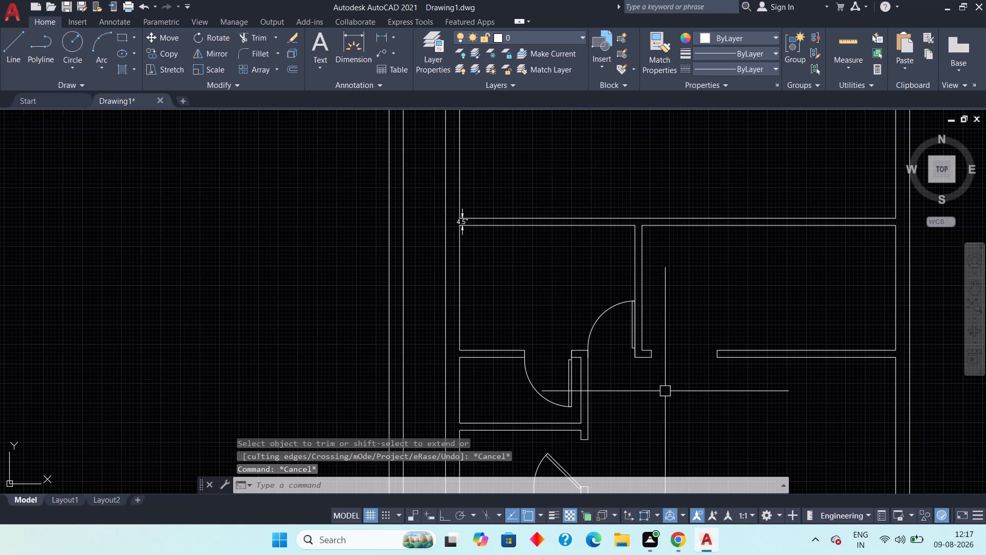
Copy the door of the lower-right room into the empty space of the central hall, below the new doorway.
scroll(675, 388, "up", 2)
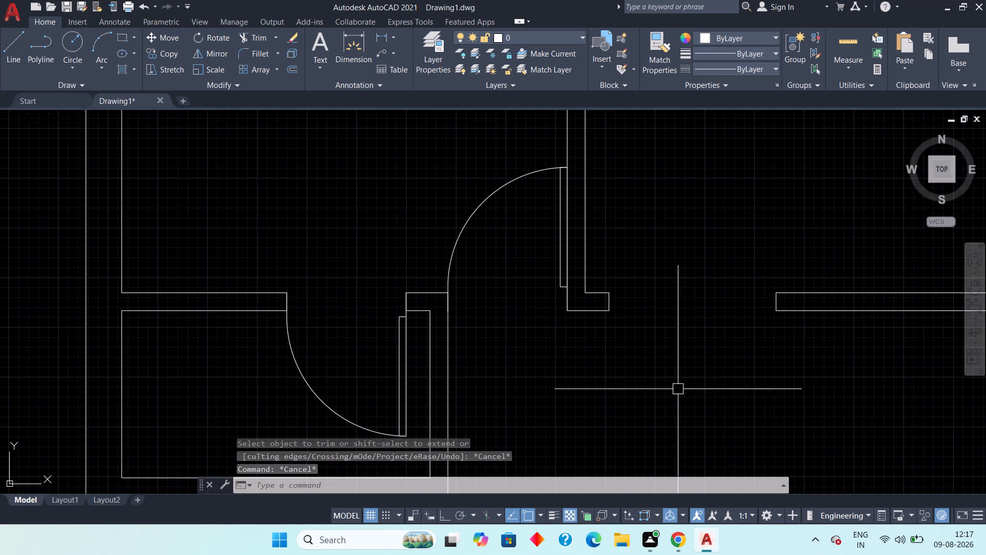
middle_click_drag(680, 390, 701, 419)
scroll(692, 397, "down", 2)
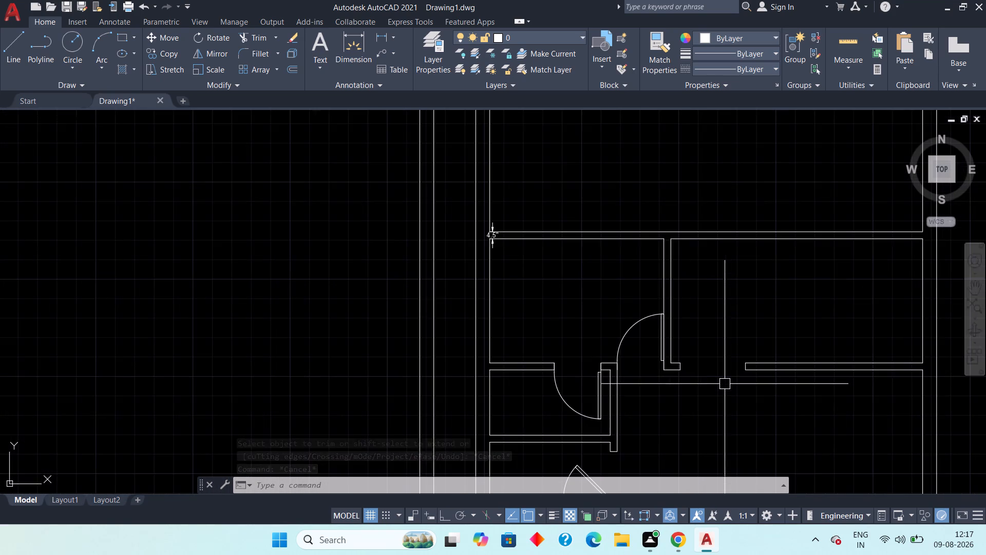
middle_click_drag(717, 386, 594, 300)
scroll(663, 358, "down", 2)
middle_click_drag(656, 368, 597, 295)
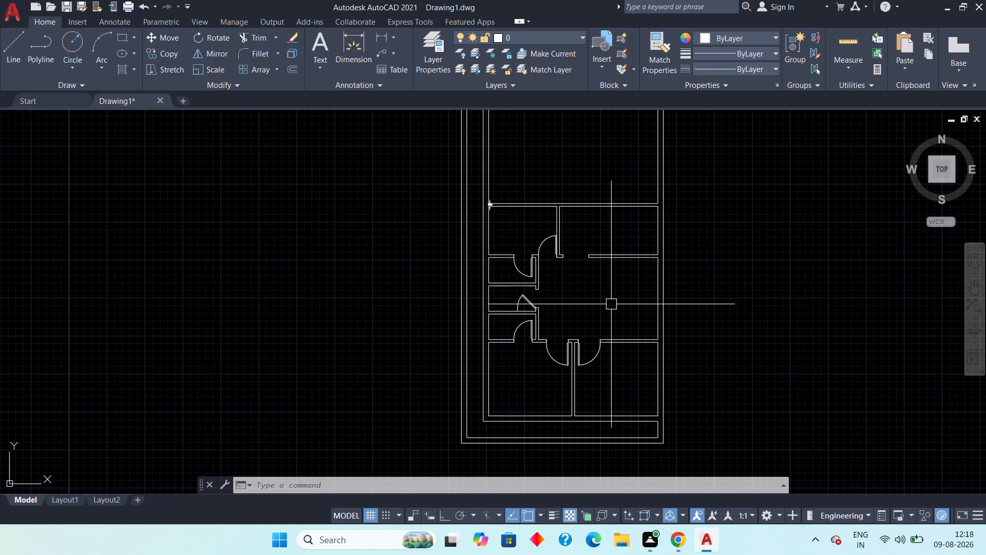
left_click(594, 361)
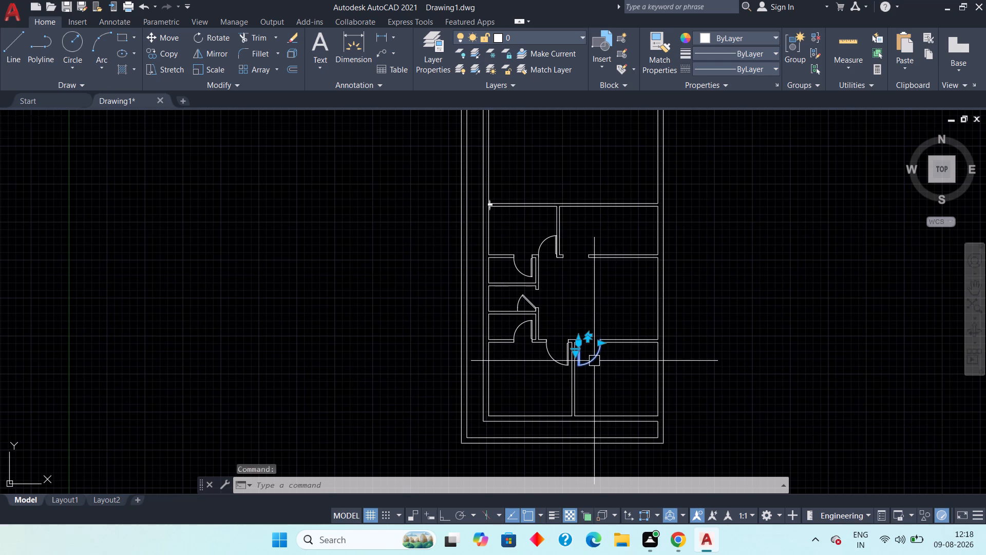
scroll(590, 350, "up", 3)
key("c")
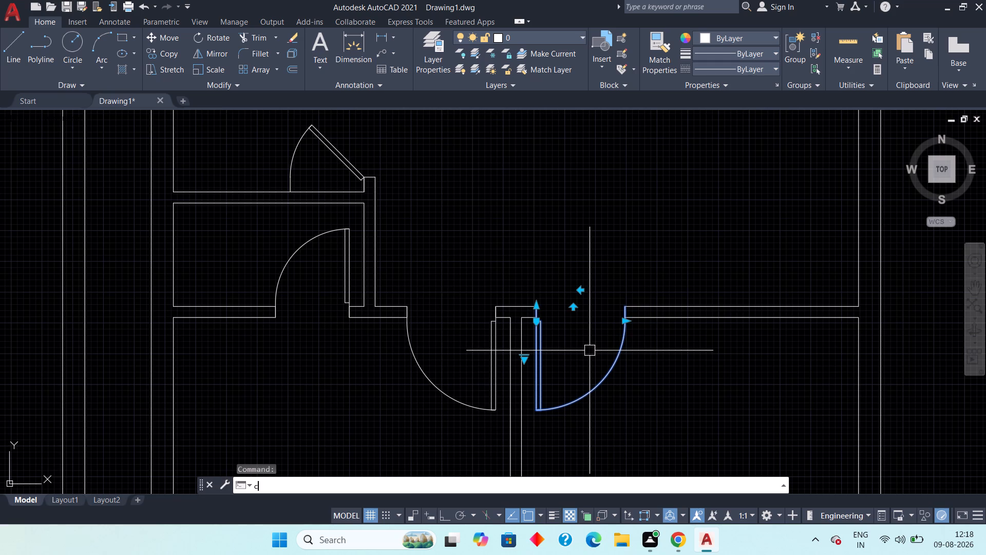
key("o")
key("space")
scroll(622, 308, "up", 2)
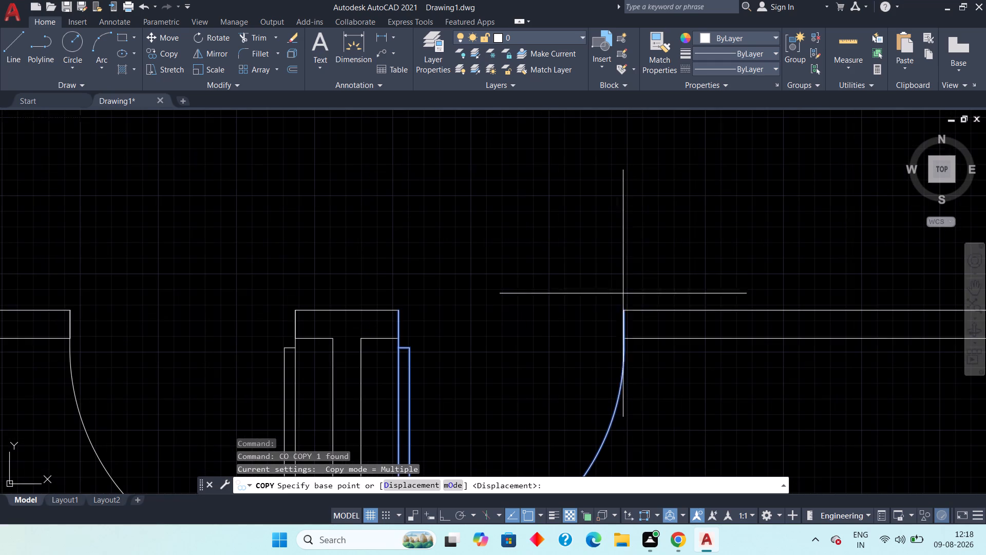
left_click(623, 309)
scroll(650, 213, "down", 3)
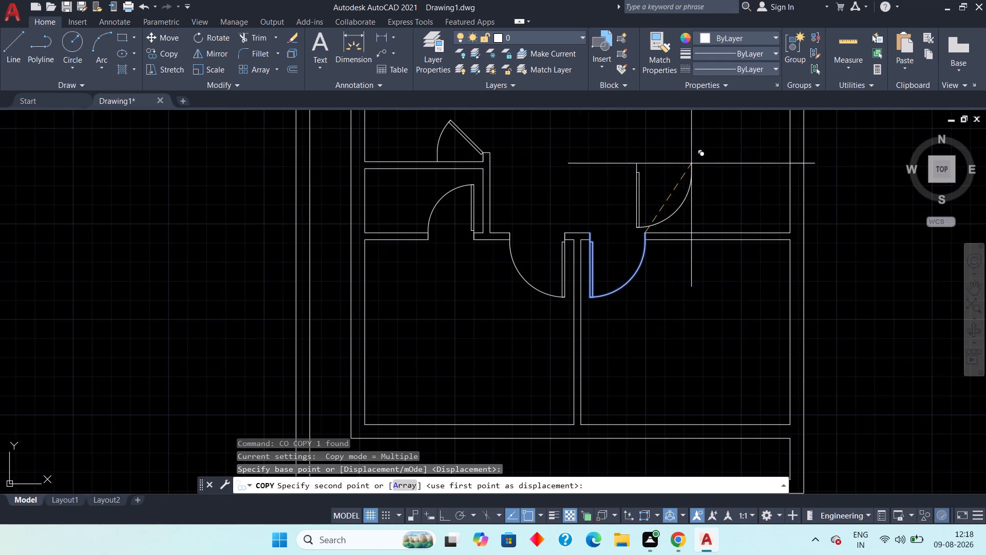
middle_click_drag(692, 162, 659, 247)
left_click(691, 183)
key("Escape")
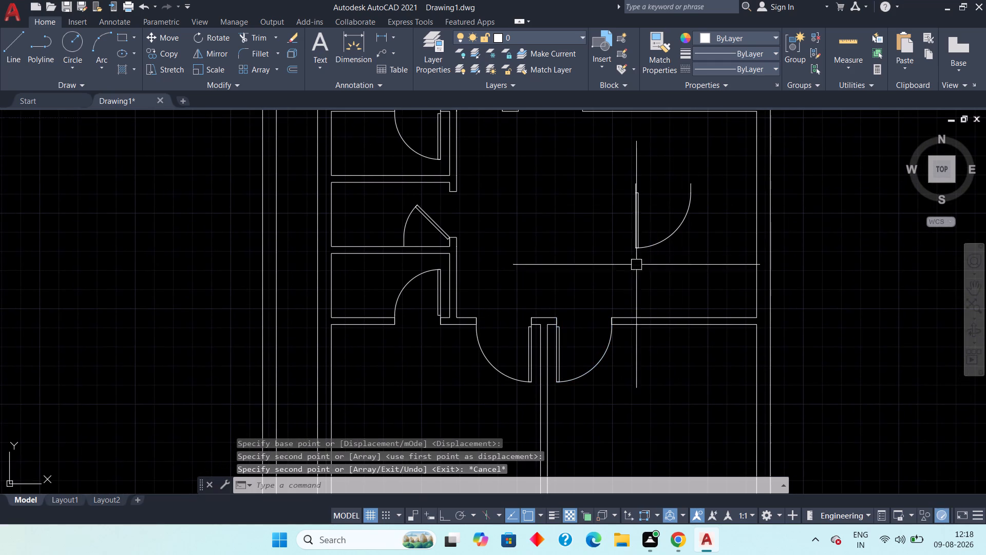
Copy the lower-left room's door from its hinge-side wall corner to the upper hinge-side end of the door copy in the hall.
left_click_drag(504, 296, 502, 309)
left_click(479, 355)
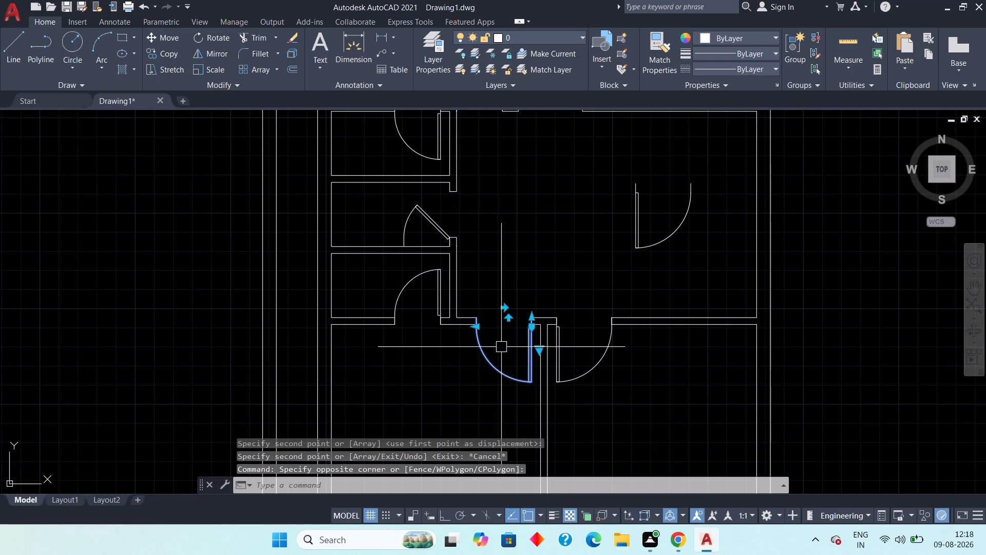
key("c")
key("o")
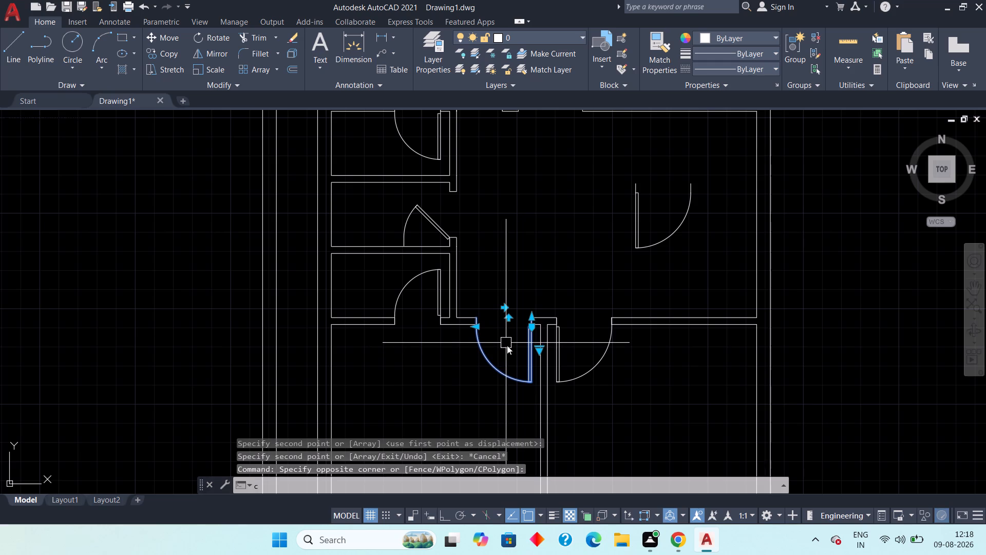
key("space")
scroll(520, 335, "up", 4)
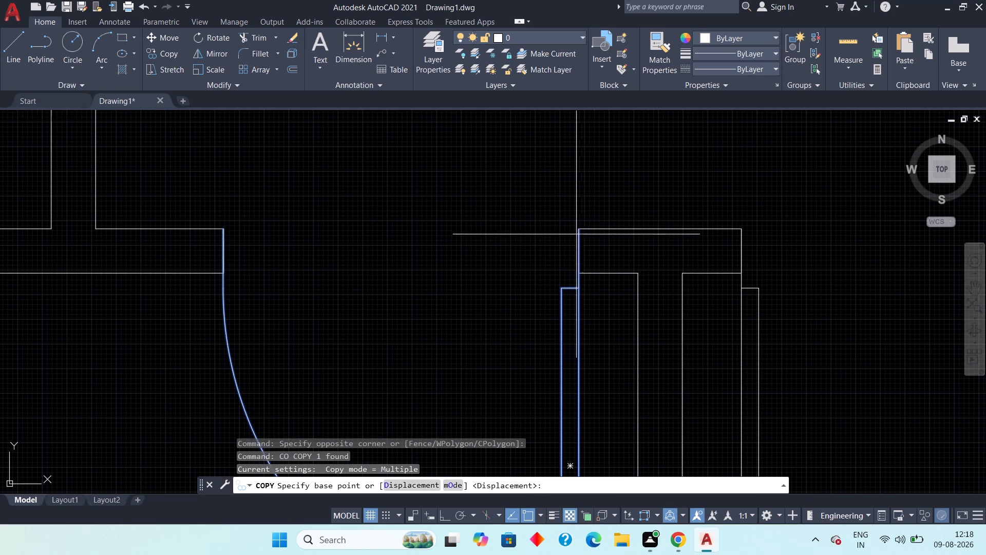
left_click(581, 230)
scroll(635, 189, "down", 4)
middle_click_drag(649, 220, 533, 371)
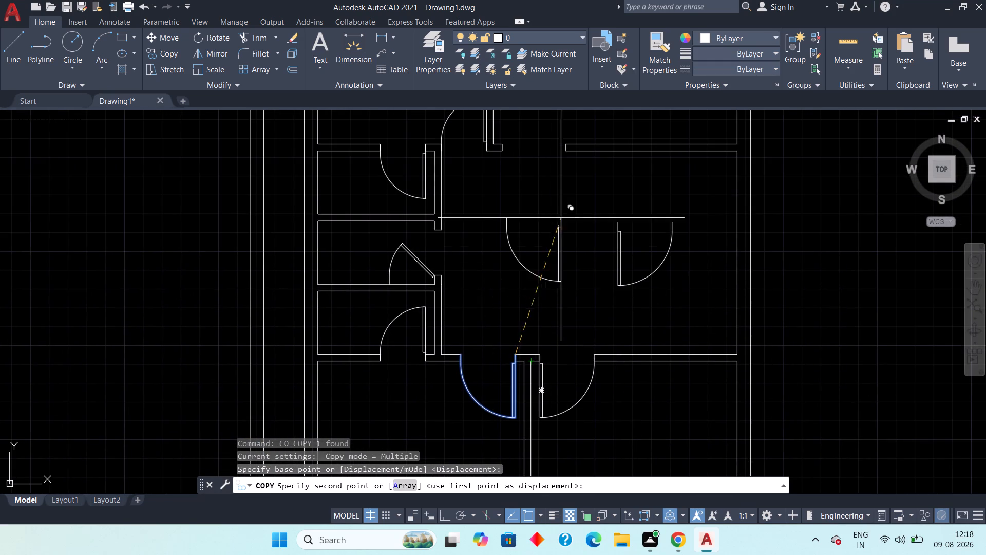
scroll(583, 224, "up", 3)
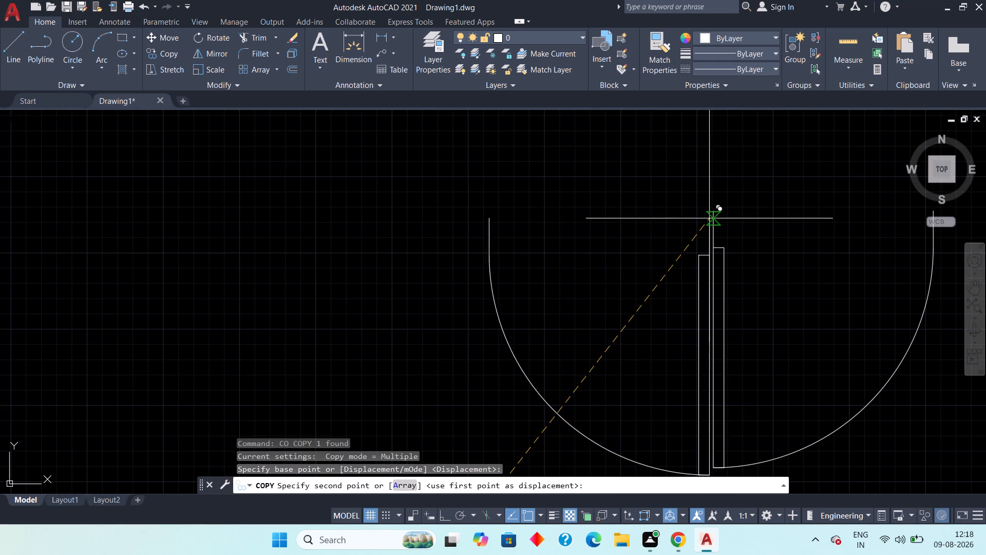
left_click(713, 213)
scroll(687, 240, "down", 3)
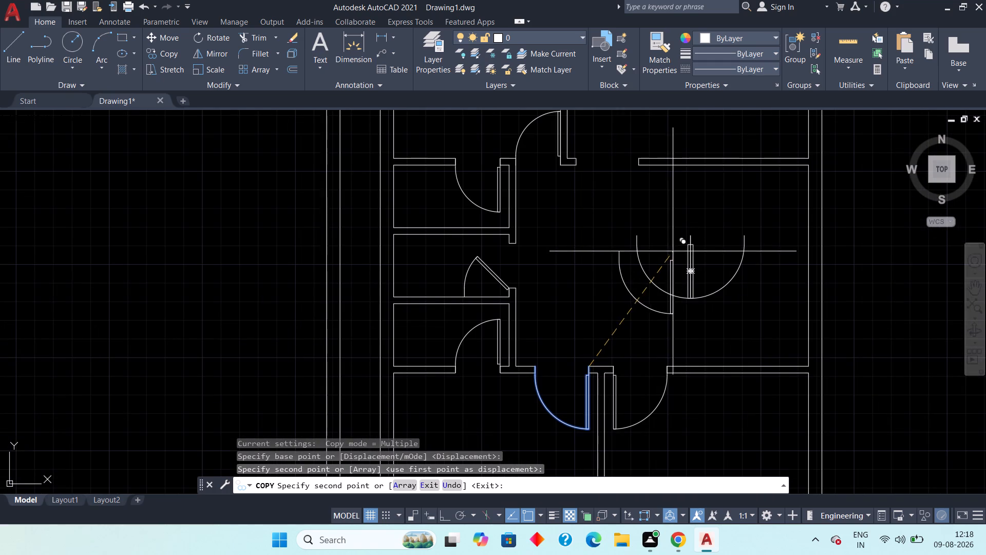
key("Escape")
key("Escape")
Flip both door copies in the hall horizontally so their arcs meet in the middle as a double door.
left_click(726, 283)
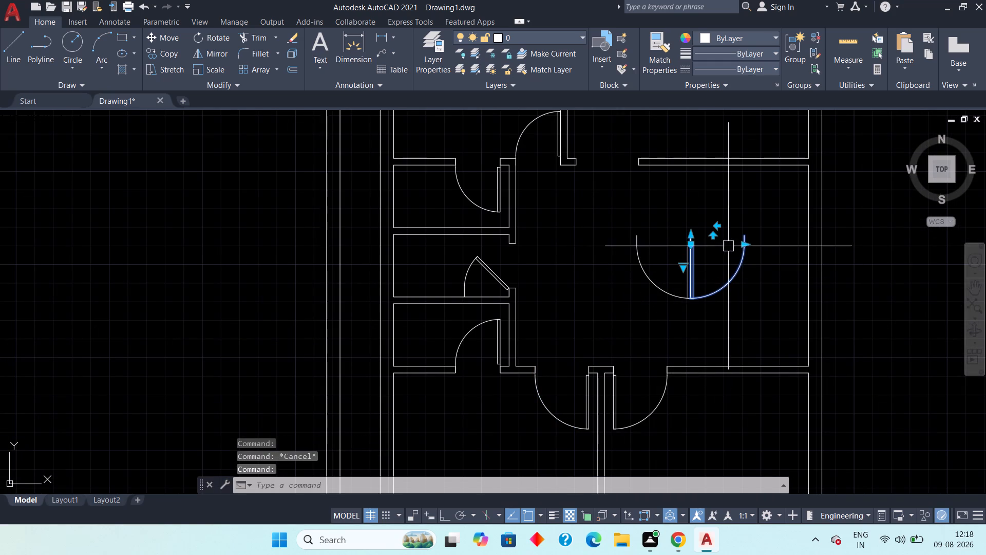
left_click(716, 224)
key("Escape")
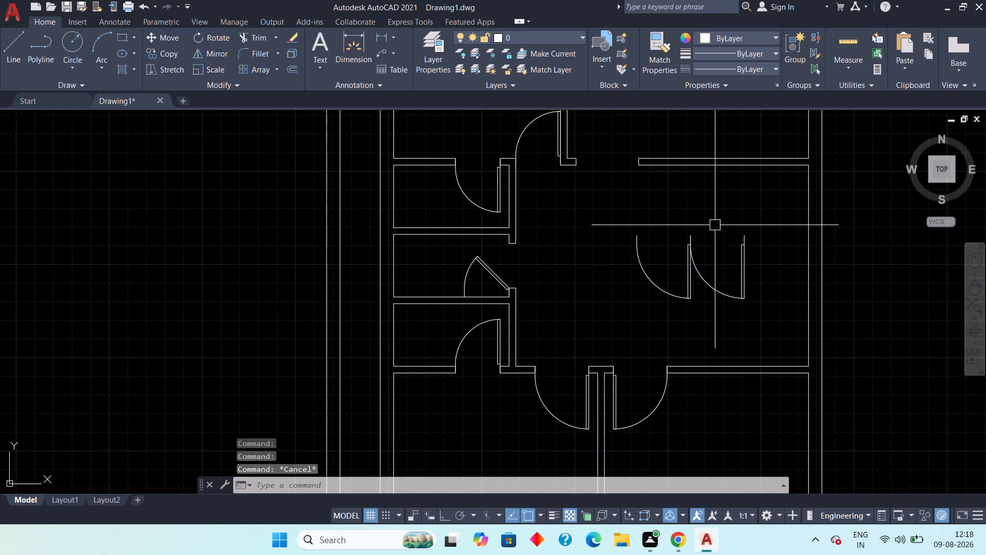
left_click(661, 286)
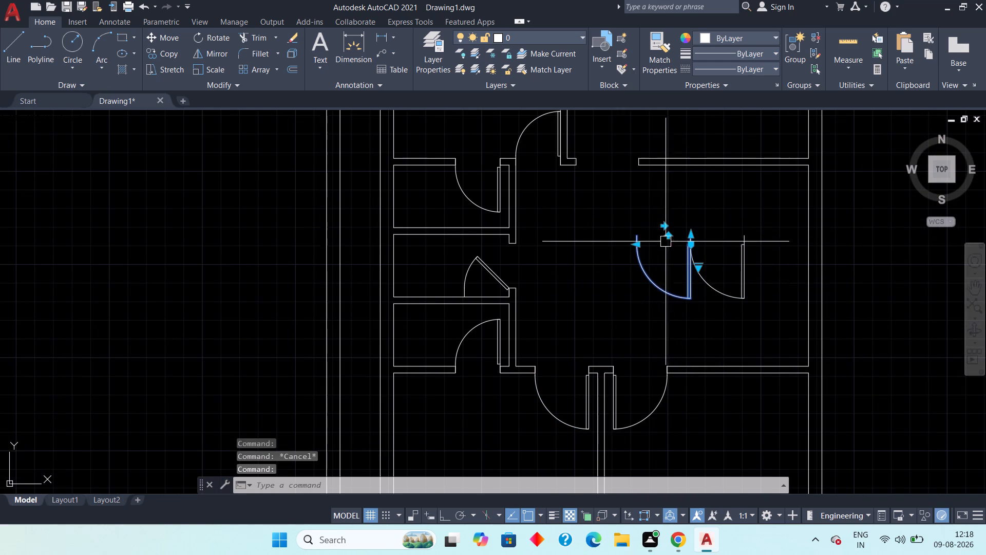
left_click(667, 224)
key("Escape")
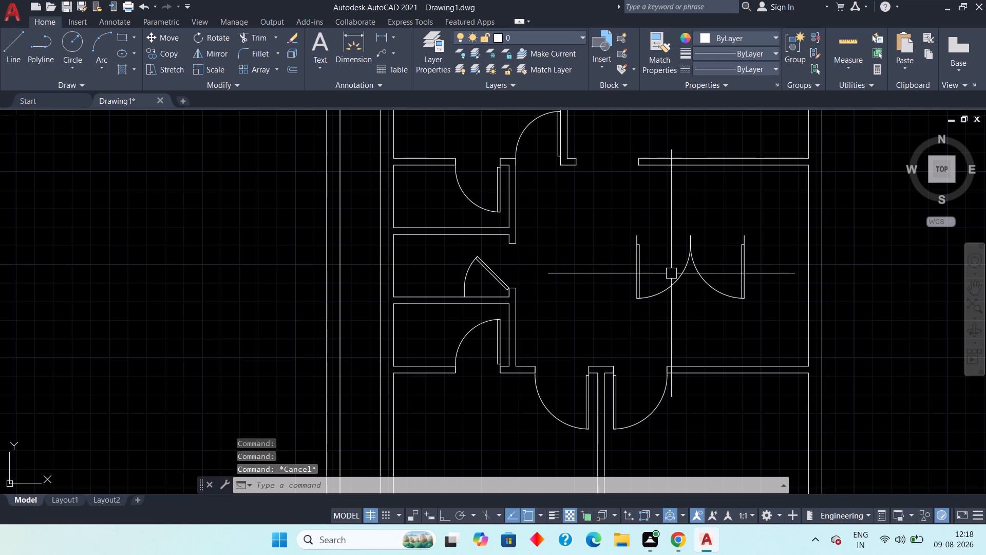
Draw a 3'6" horizontal reference line to the right from the upper hinge-side end of the double door's left leaf.
scroll(671, 275, "down", 1)
middle_click_drag(670, 274, 599, 309)
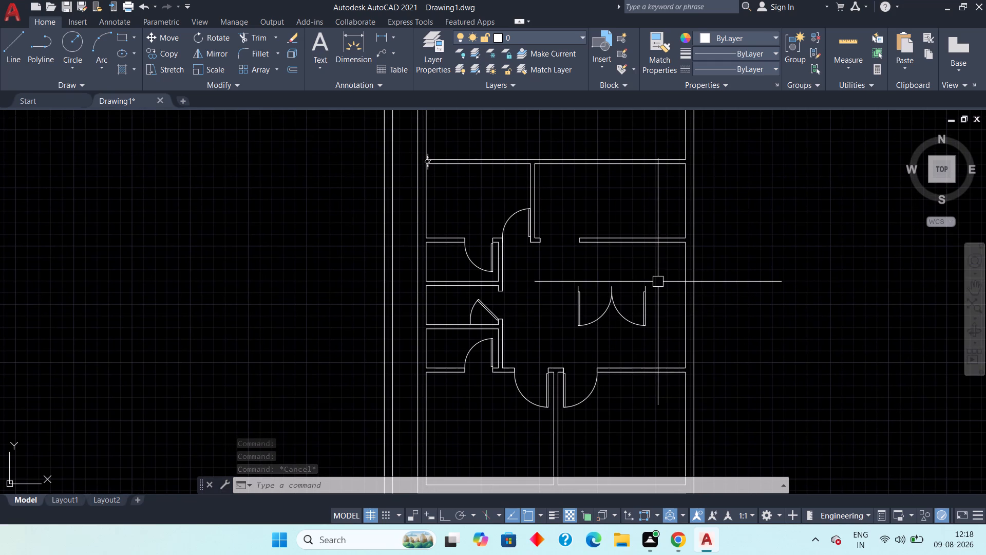
left_click(646, 307)
scroll(622, 314, "up", 3)
middle_click_drag(620, 280, 589, 390)
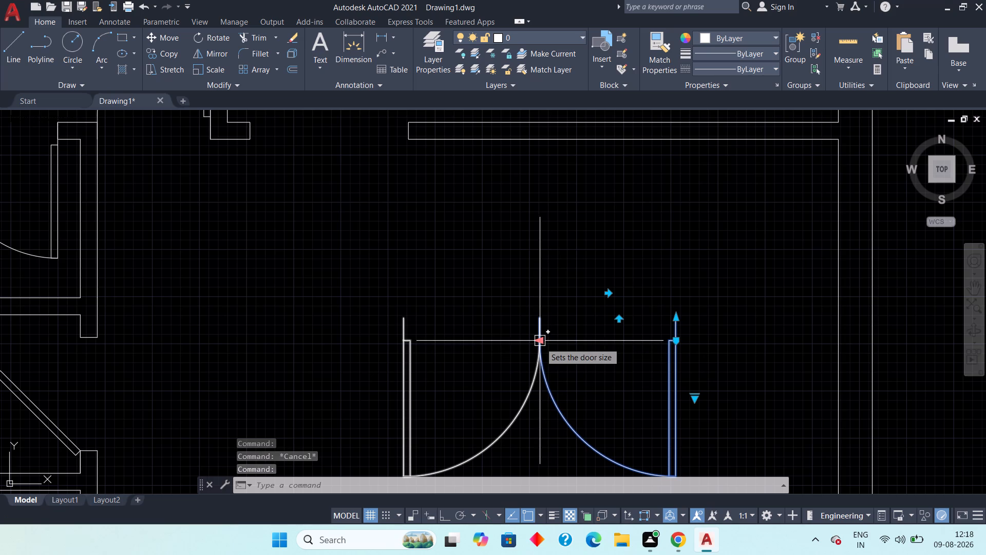
key("Escape")
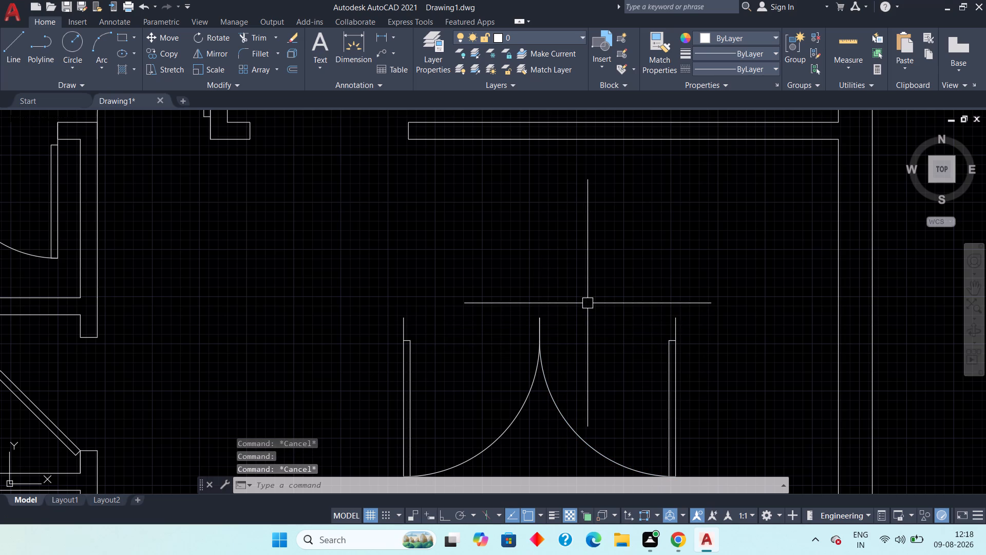
type("l")
key("space")
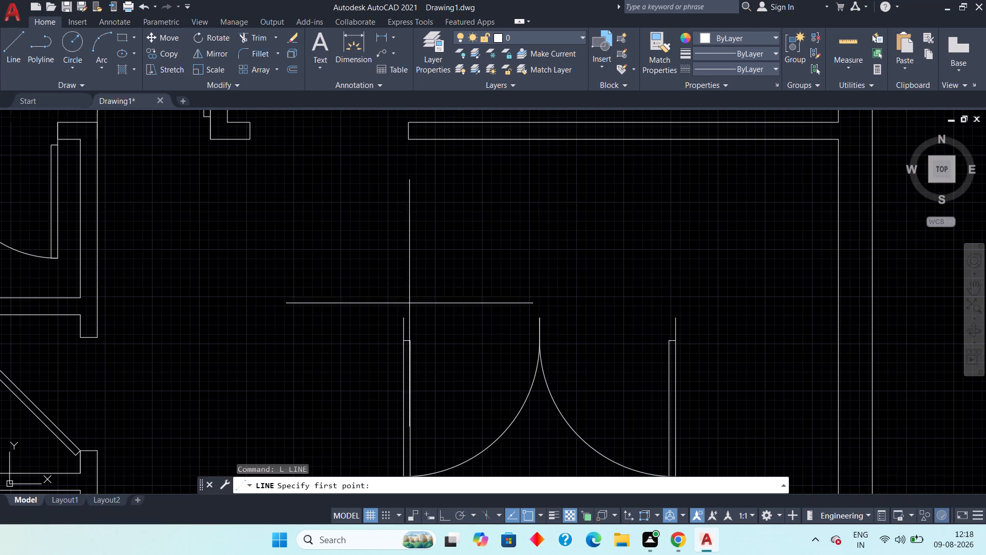
left_click(403, 313)
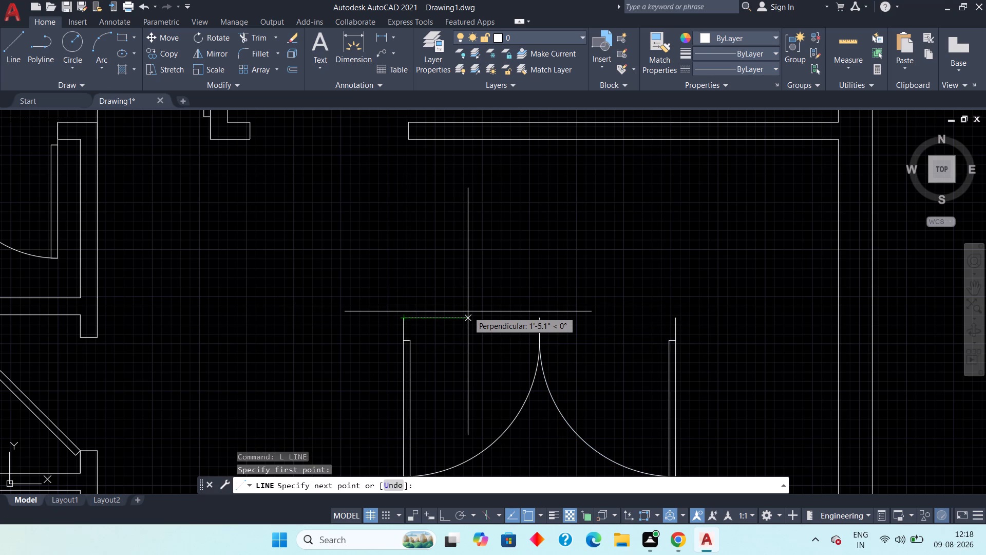
key("3")
key("apostrophe")
type("6\"")
key("space")
key("Escape")
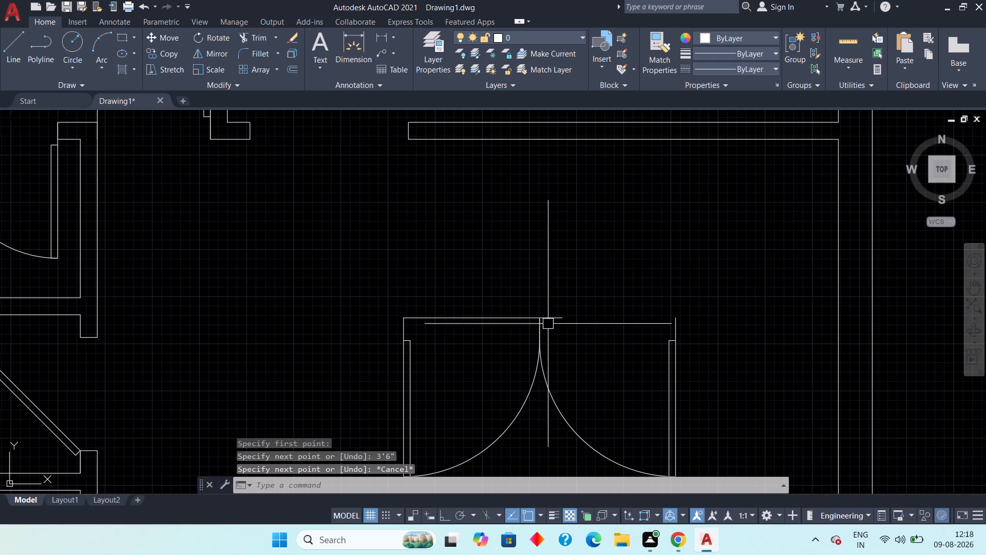
key("Escape")
Resize both leaves of the double door to the smallest door size increment, keeping their hinge sides in place.
middle_click_drag(590, 356, 633, 339)
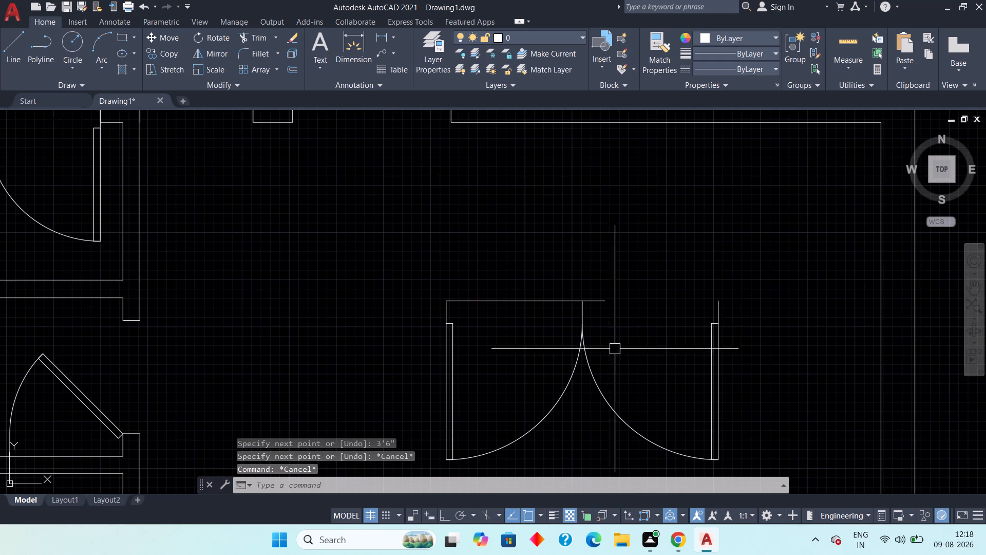
left_click(569, 382)
left_click(582, 324)
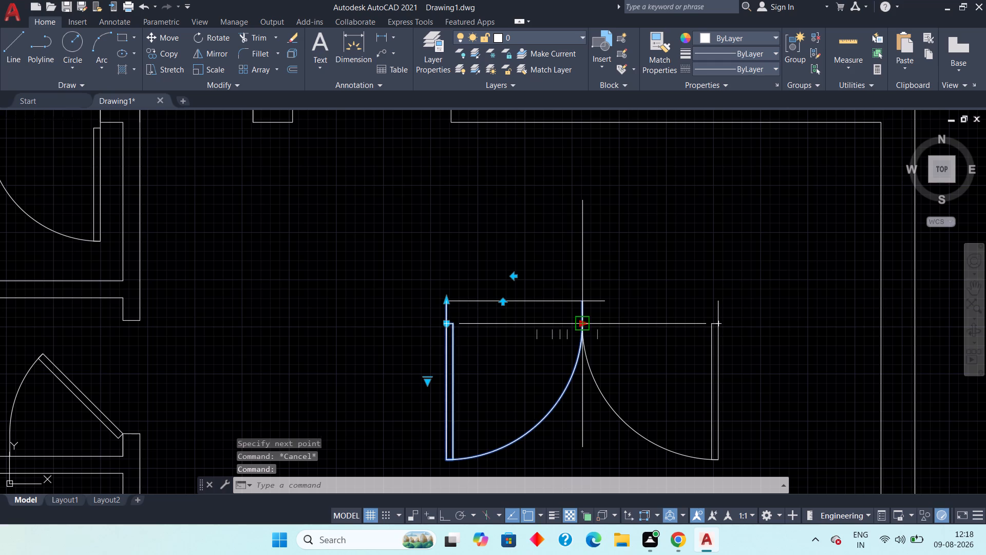
left_click(540, 329)
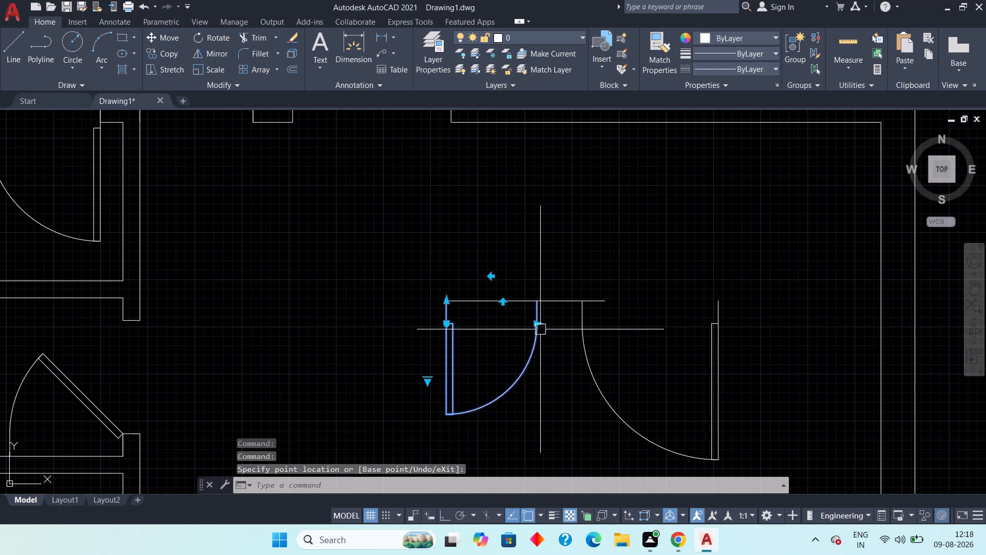
key("Escape")
left_click(596, 383)
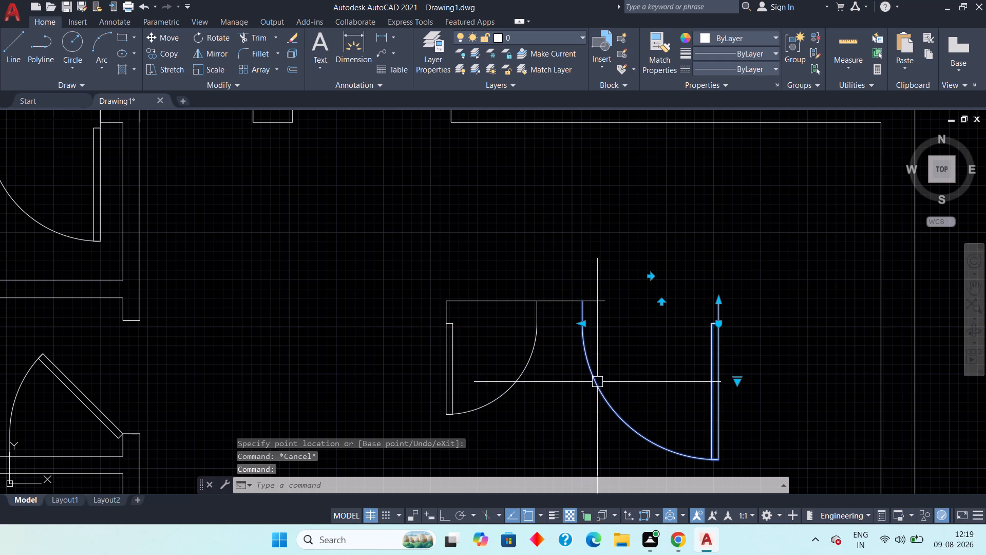
left_click(582, 322)
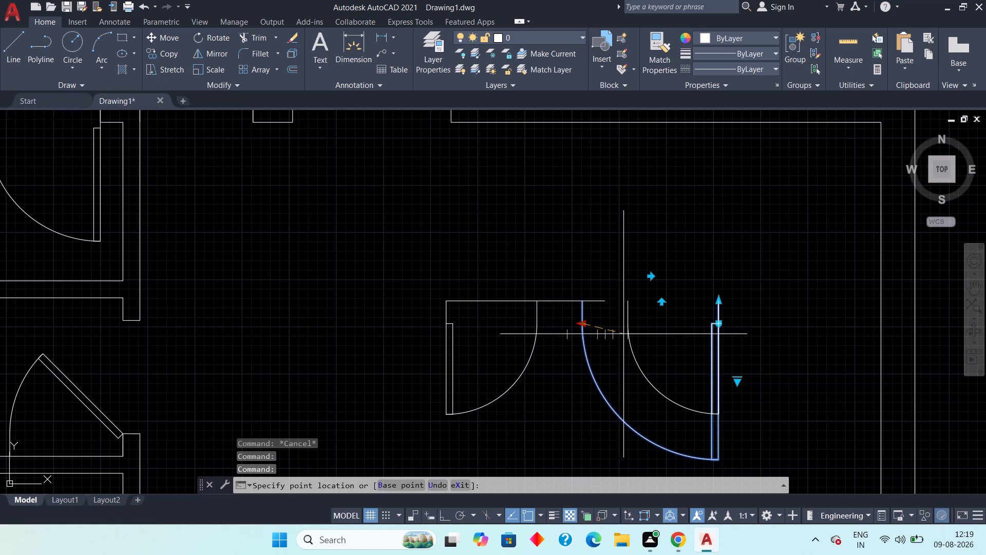
left_click(626, 335)
key("Escape")
key("Escape")
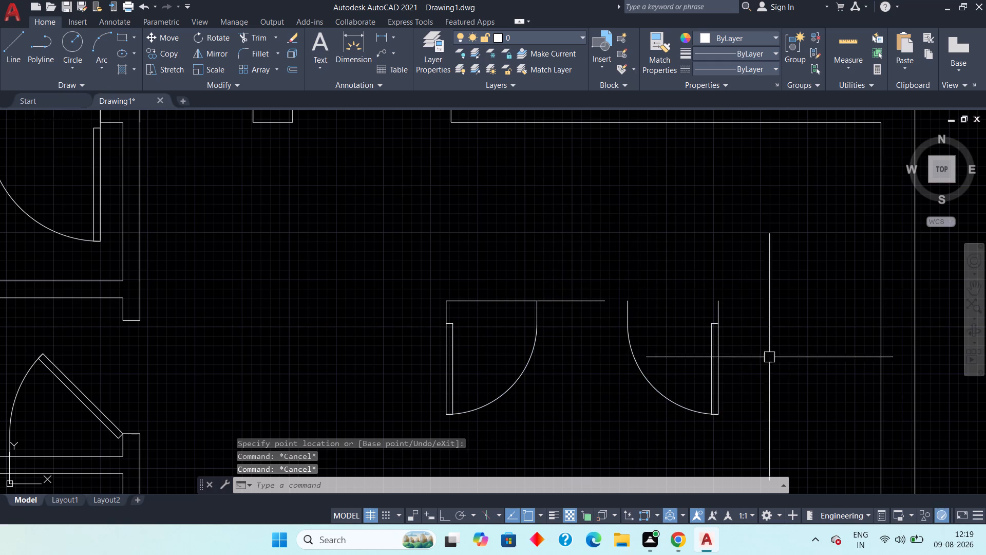
Move the double door's right leaf so the upper end of its arc side meets that of the left leaf.
left_click_drag(748, 285, 722, 306)
left_click(658, 371)
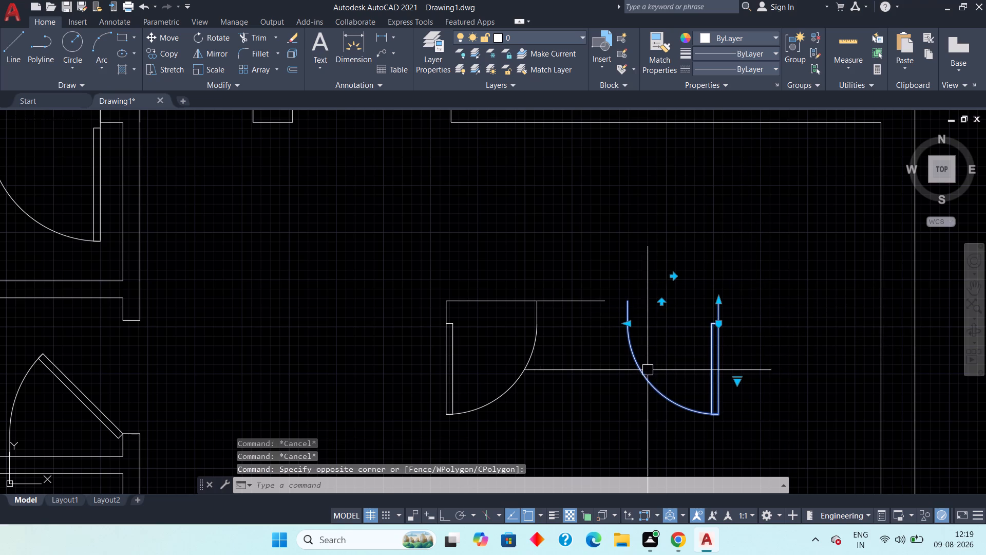
type("m")
key("space")
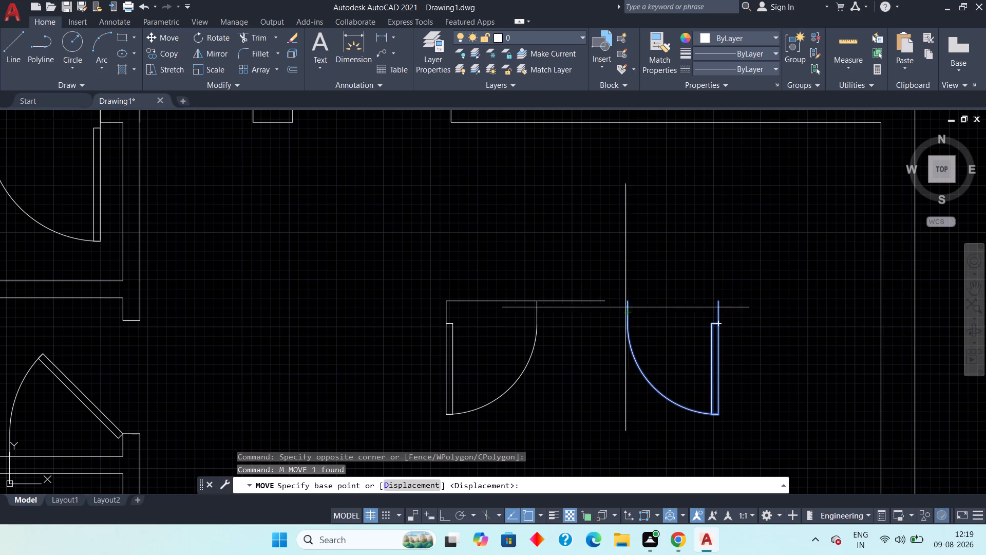
left_click(629, 302)
scroll(530, 304, "up", 3)
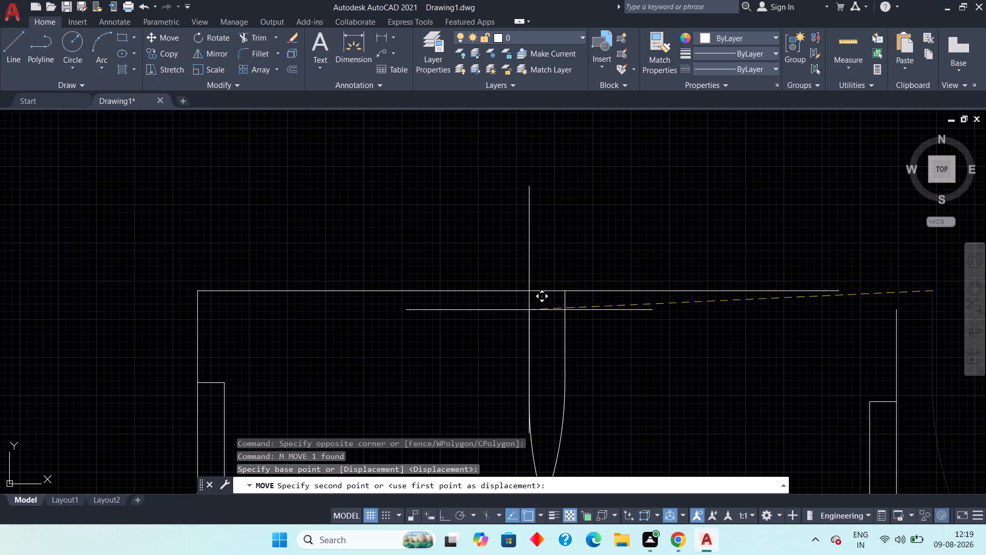
left_click(568, 292)
key("Escape")
scroll(659, 351, "down", 4)
middle_click_drag(663, 371, 635, 325)
key("Escape")
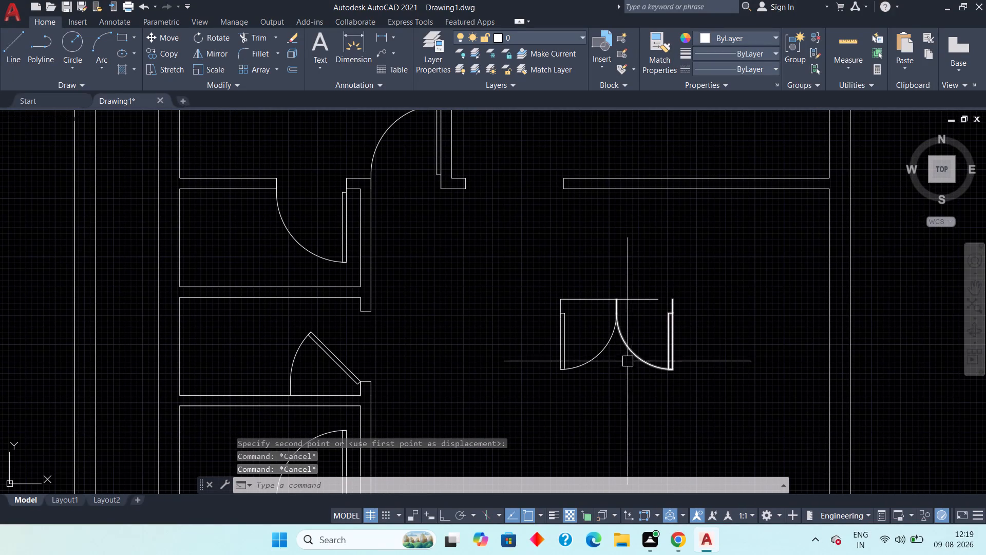
Delete the horizontal reference line above the double door.
left_click(646, 300)
key("Delete")
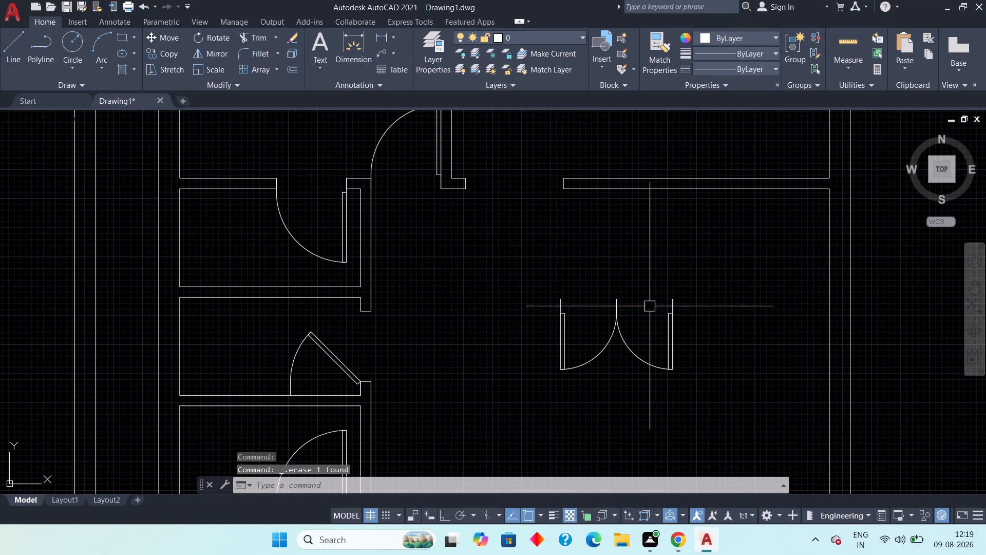
Move the double door from its left leaf's upper hinge-side end to the upper left wall corner of the upper-right room's doorway.
left_click_drag(695, 277, 669, 302)
left_click(527, 389)
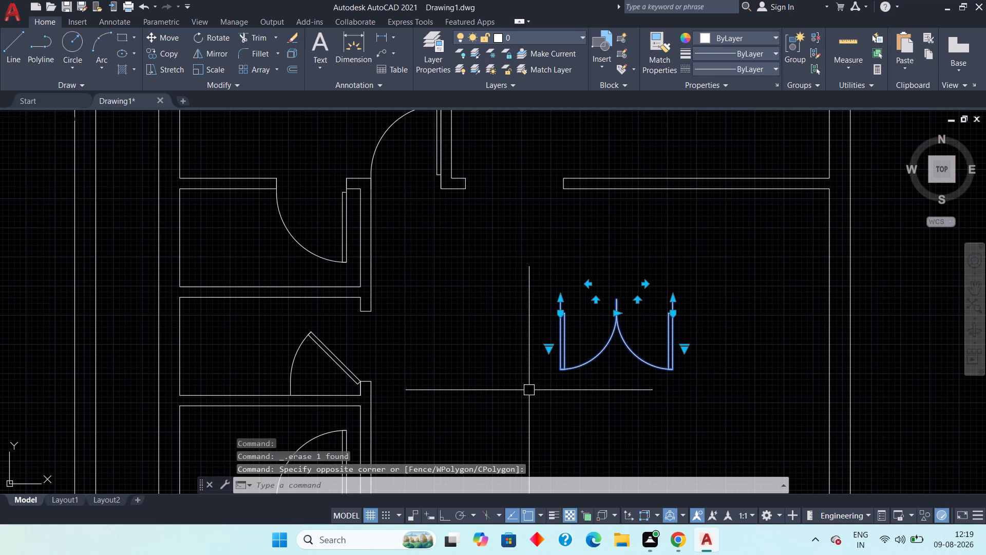
type("m")
key("space")
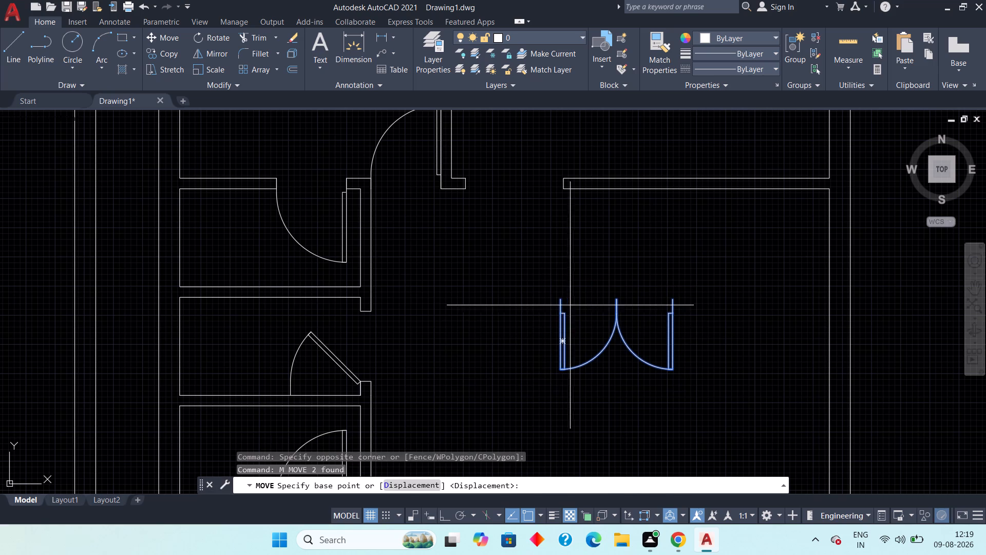
scroll(563, 288, "up", 2)
left_click(550, 319)
middle_click_drag(521, 304, 587, 434)
scroll(587, 434, "down", 3)
scroll(531, 351, "up", 4)
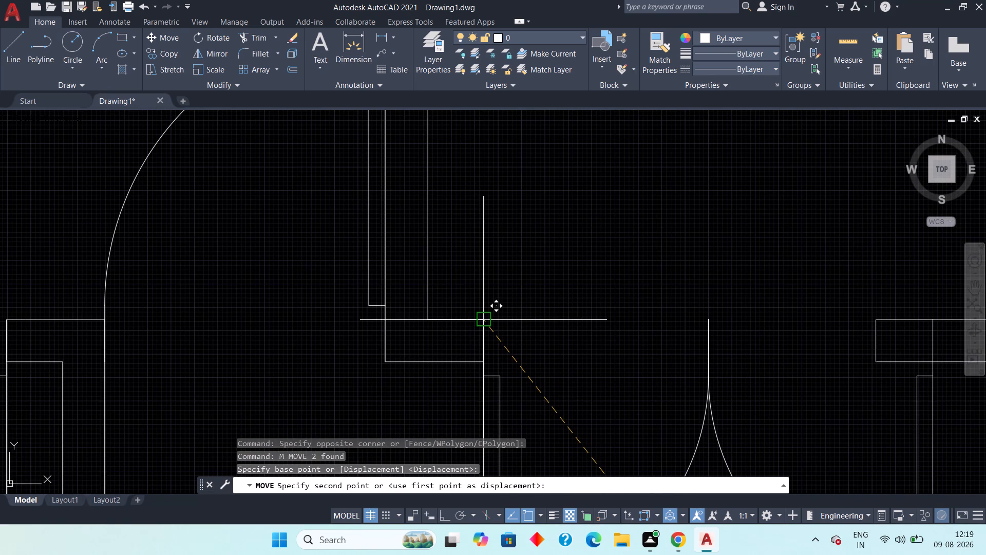
left_click(487, 321)
key("Escape")
scroll(557, 351, "down", 1)
middle_click_drag(553, 332, 451, 240)
scroll(451, 240, "down", 1)
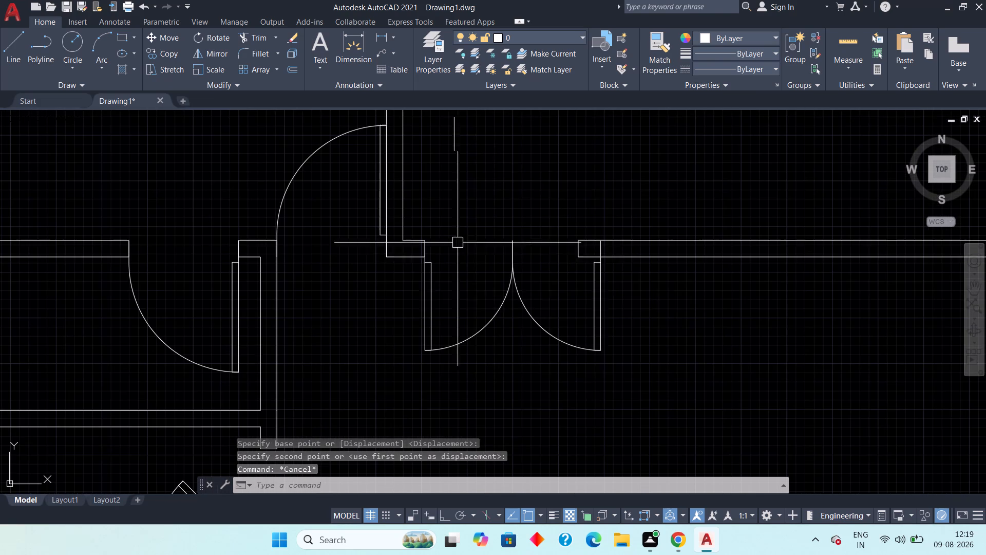
Scale both door leaves from the doorway's upper left wall corner until the double door spans the opening.
left_click_drag(631, 294, 610, 302)
left_click(425, 355)
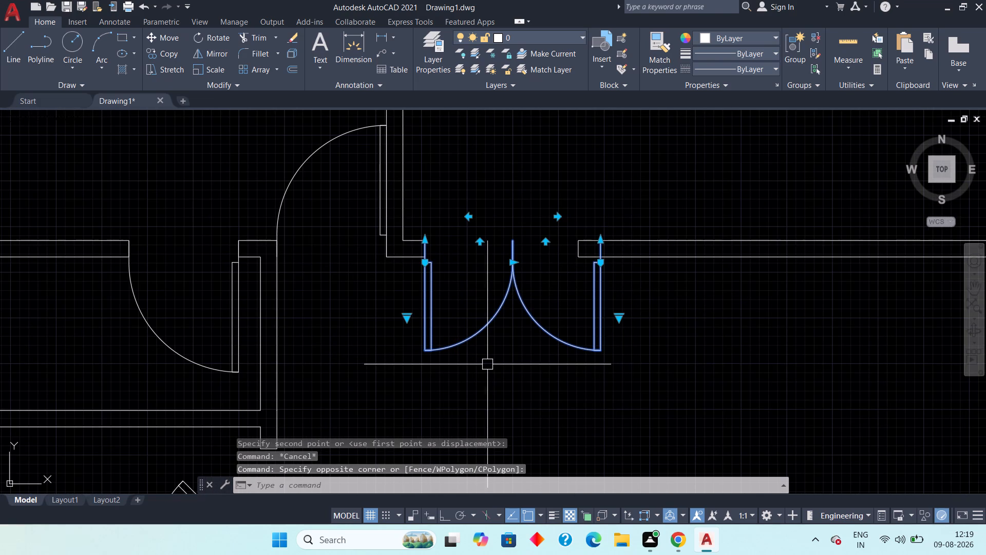
key("s")
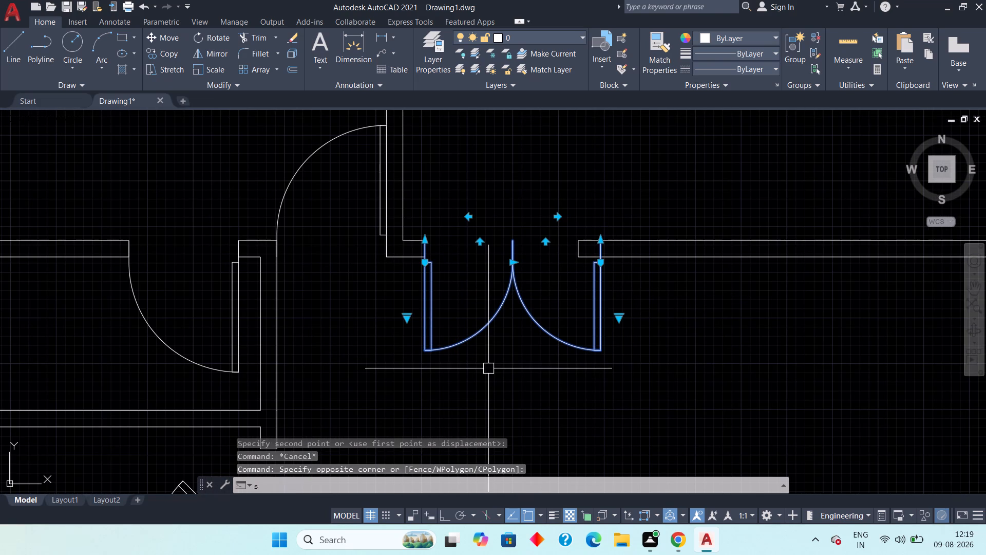
key("c")
key("space")
scroll(428, 264, "up", 2)
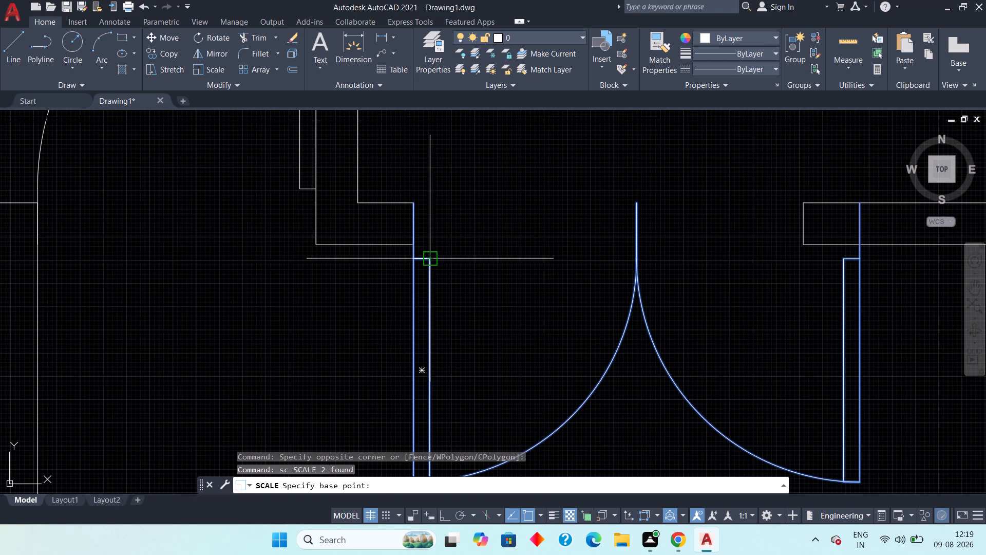
left_click(412, 209)
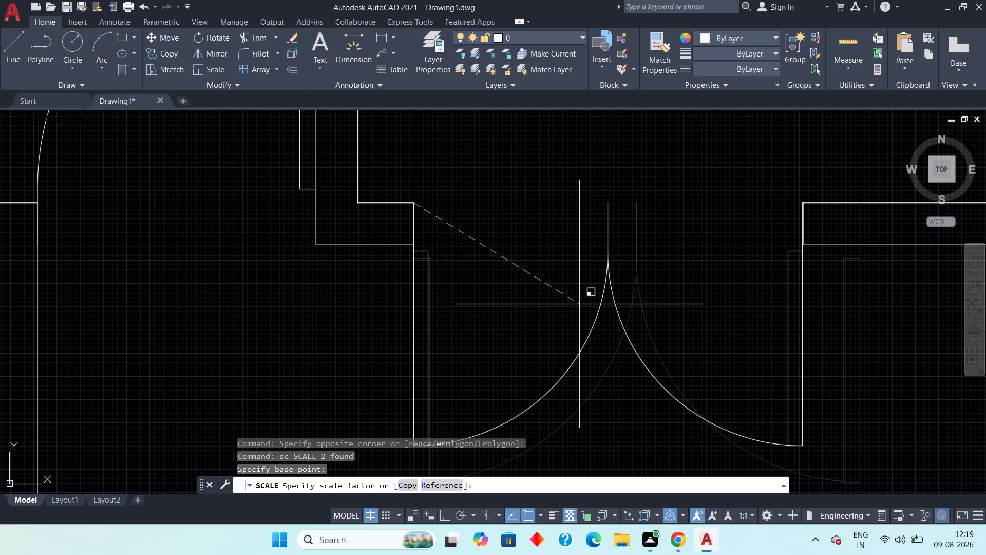
scroll(579, 304, "up", 2)
middle_click_drag(598, 301, 326, 322)
middle_click_drag(663, 281, 233, 313)
scroll(233, 313, "down", 2)
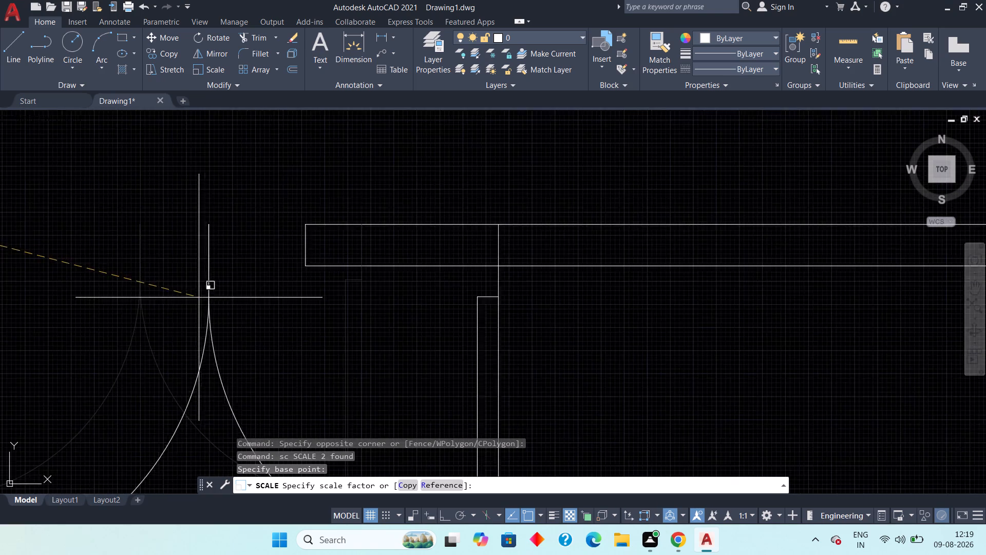
scroll(198, 298, "down", 1)
middle_click_drag(132, 301, 368, 346)
scroll(330, 334, "up", 1)
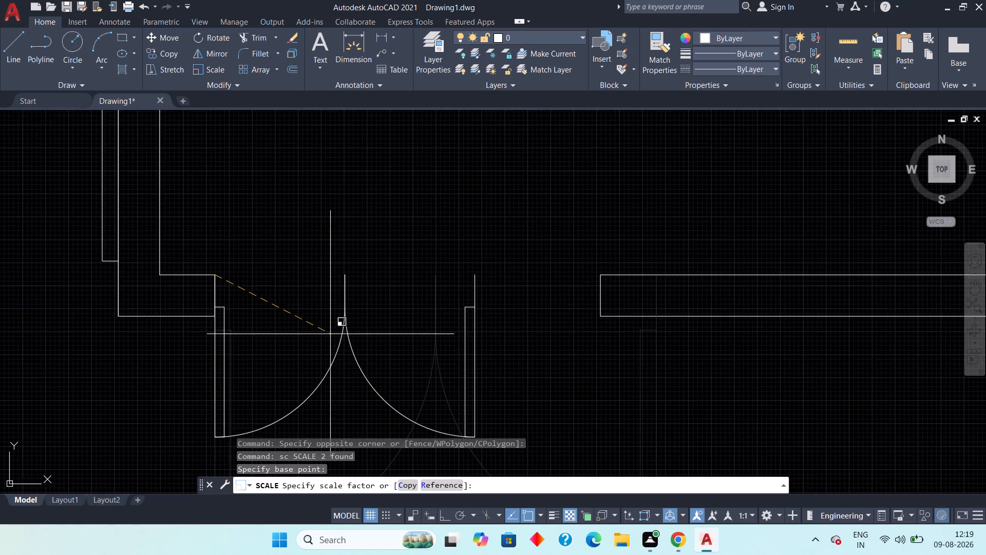
scroll(330, 334, "up", 1)
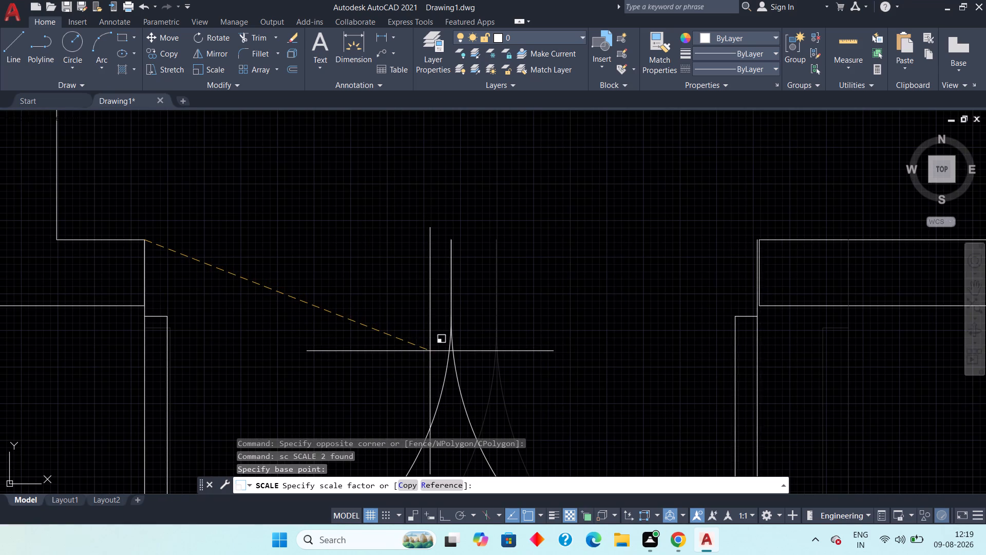
left_click(430, 351)
scroll(437, 353, "down", 3)
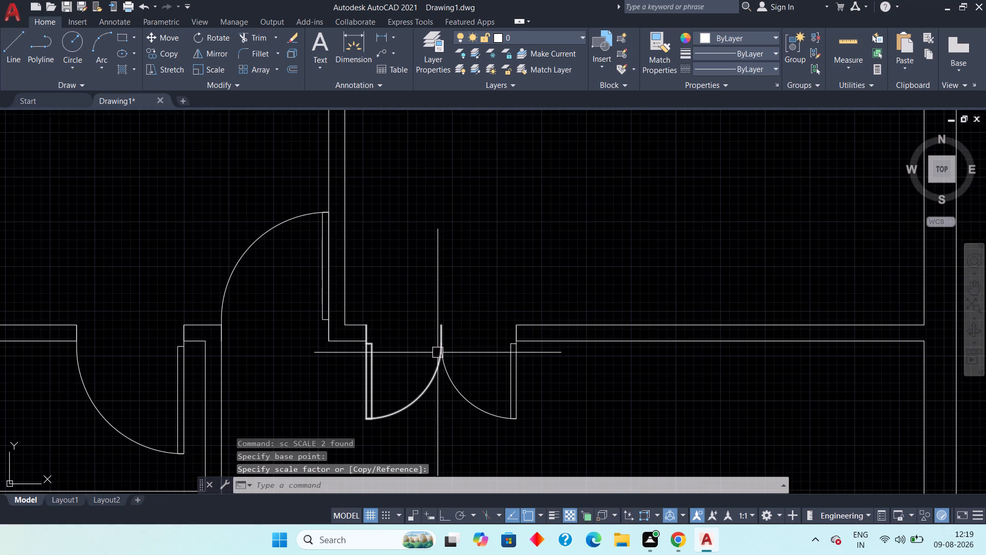
key("Escape")
key("Escape")
scroll(434, 293, "down", 4)
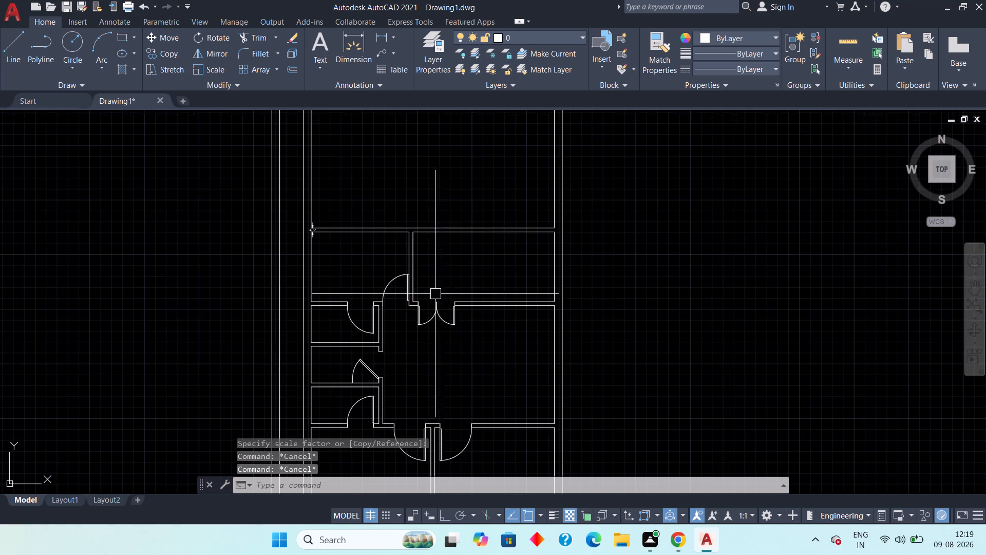
Erase the lower line of the upper-right room's top wall.
middle_click_drag(467, 370, 512, 320)
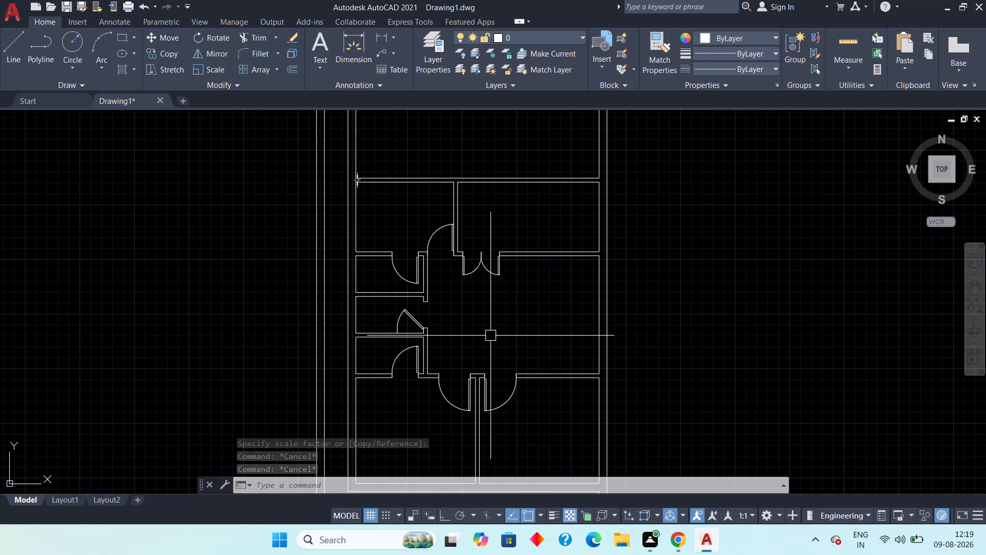
middle_click_drag(497, 300, 460, 362)
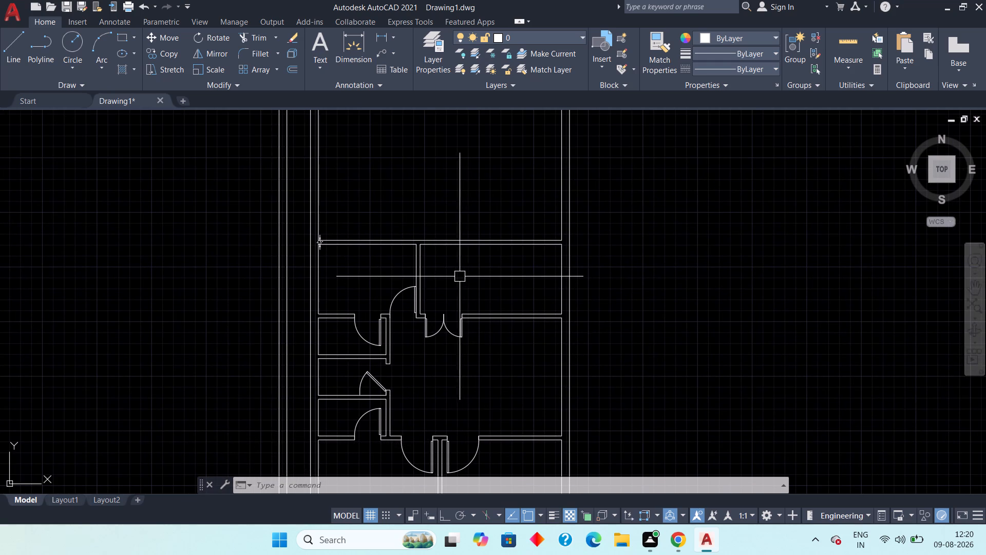
left_click(440, 247)
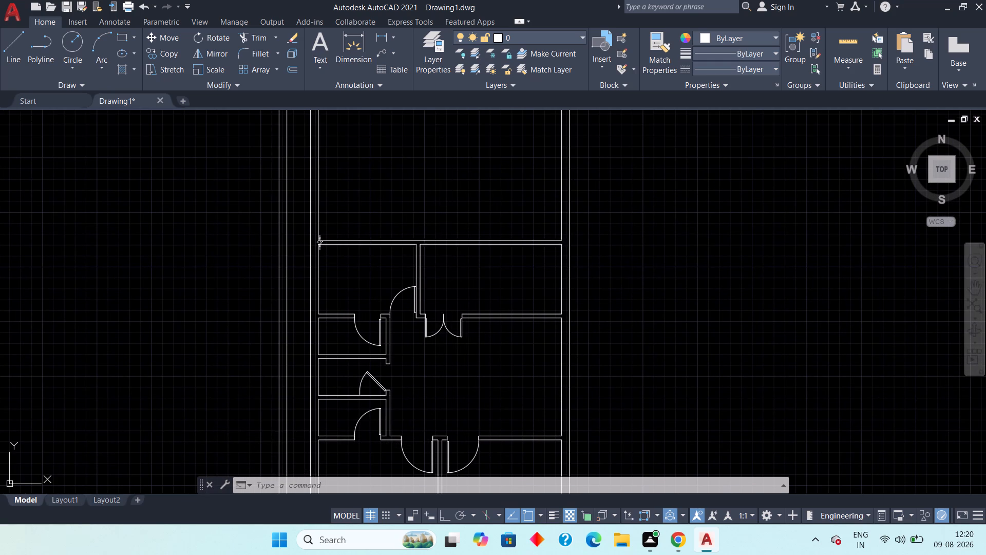
key("Delete")
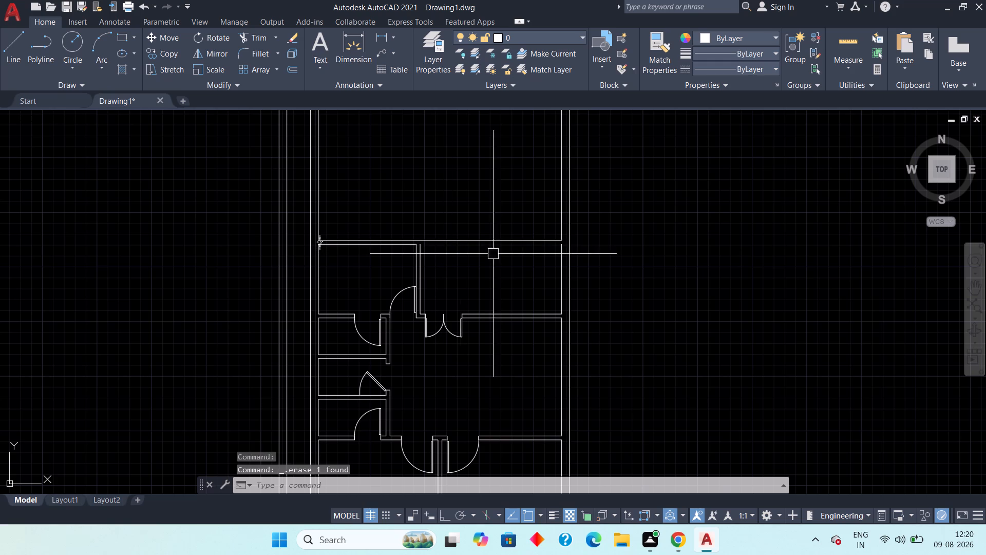
Stretch the upper end of the upper-right room's right wall line up to the remaining top wall line.
scroll(566, 252, "up", 3)
left_click(553, 240)
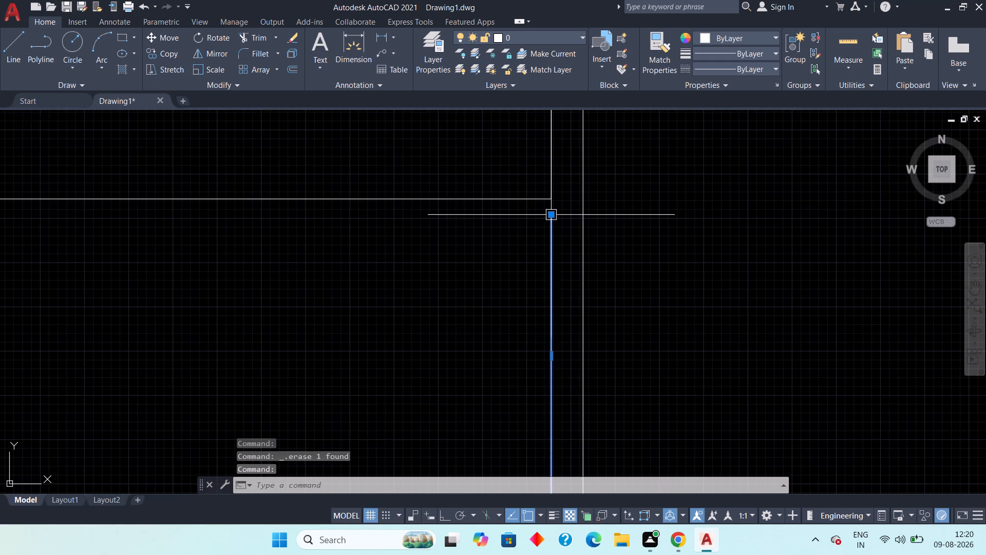
left_click(549, 212)
left_click(551, 201)
middle_click_drag(461, 268, 543, 311)
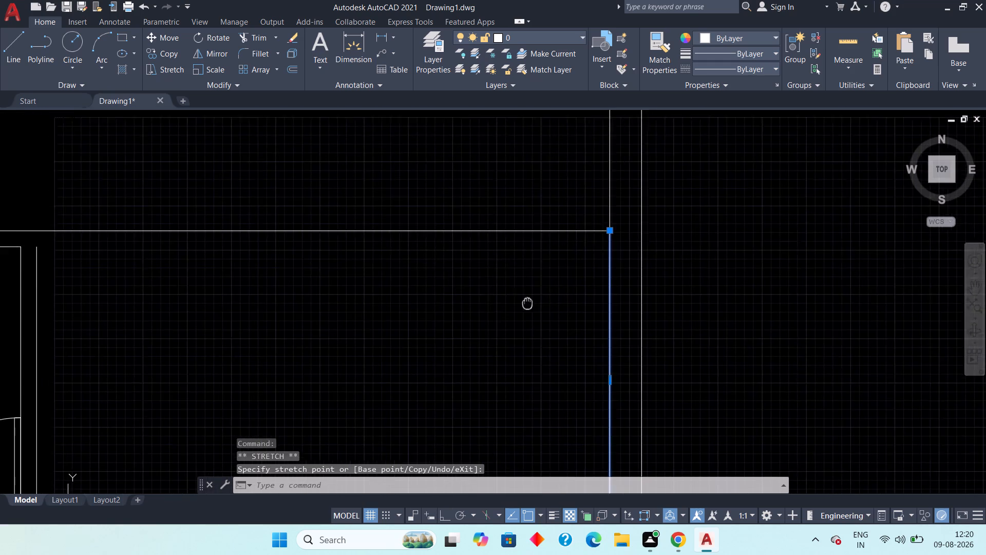
middle_click_drag(543, 311, 558, 317)
key("Escape")
Stretch the upper end of the partition's right line, between the two upper rooms, up to the remaining top wall line.
middle_click_drag(378, 304, 539, 349)
scroll(558, 348, "down", 1)
middle_click_drag(403, 356, 506, 367)
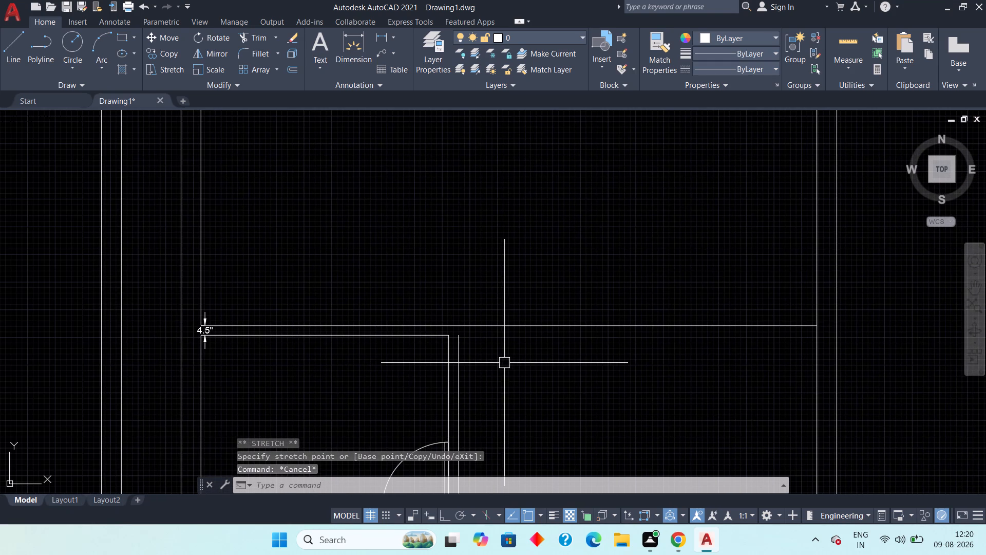
left_click(461, 344)
left_click(459, 332)
left_click(459, 325)
key("Escape")
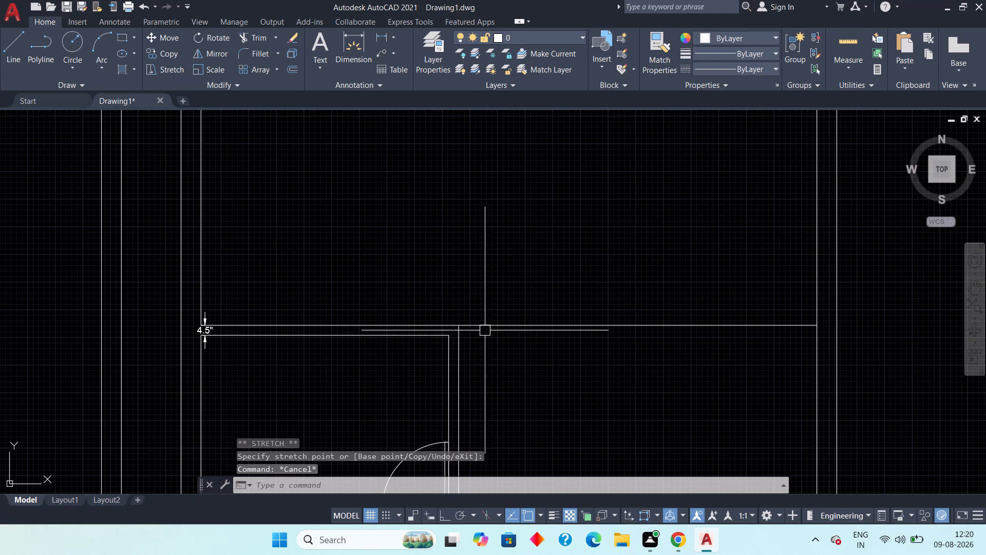
Trim the remaining top wall line between the partition and the right wall, opening the upper-right room at the top.
key("t")
key("r")
key("space")
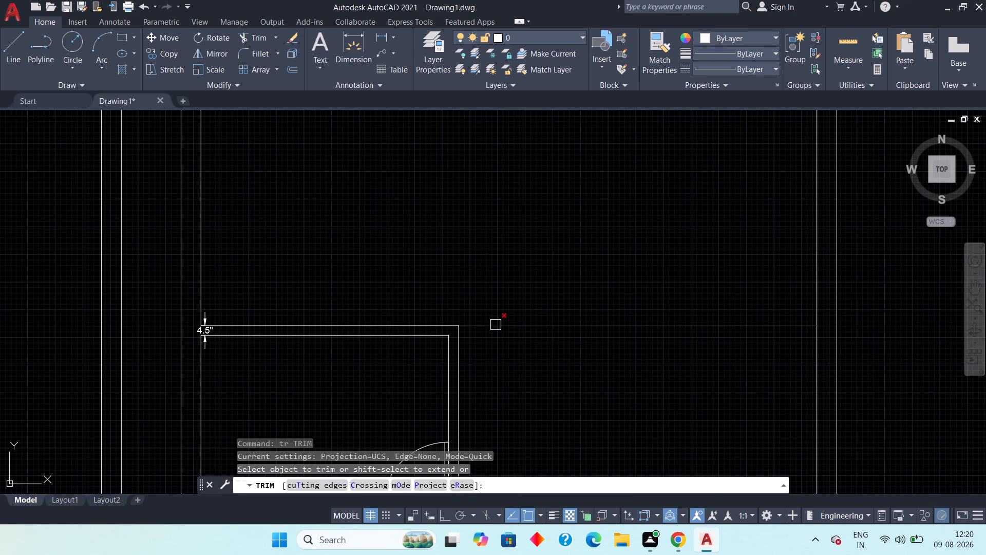
left_click(496, 323)
middle_click_drag(488, 304, 628, 347)
key("Escape")
Delete the 4.5" dimension at the left end of the upper-left room's top wall.
middle_click_drag(426, 318, 445, 322)
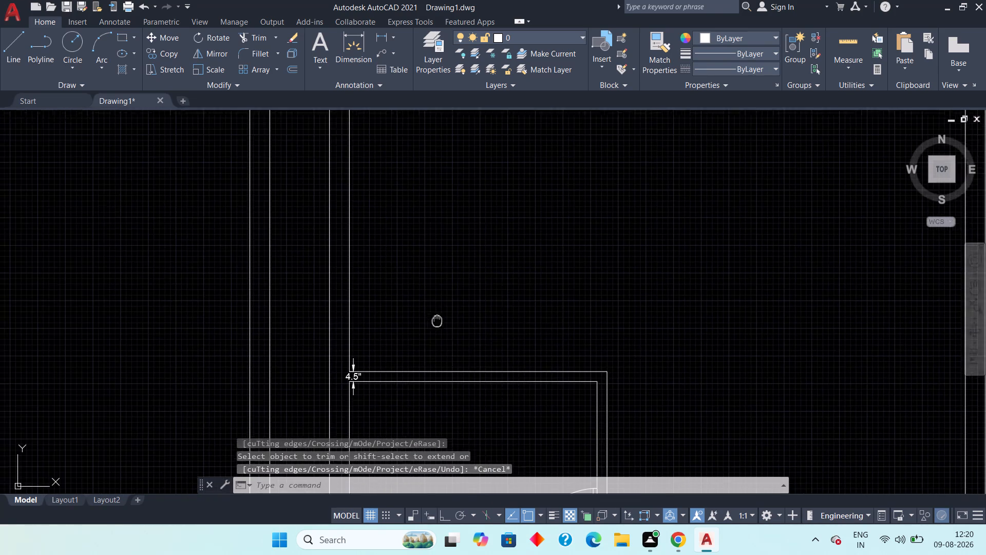
middle_click_drag(445, 322, 512, 329)
scroll(431, 388, "up", 5)
left_click(439, 393)
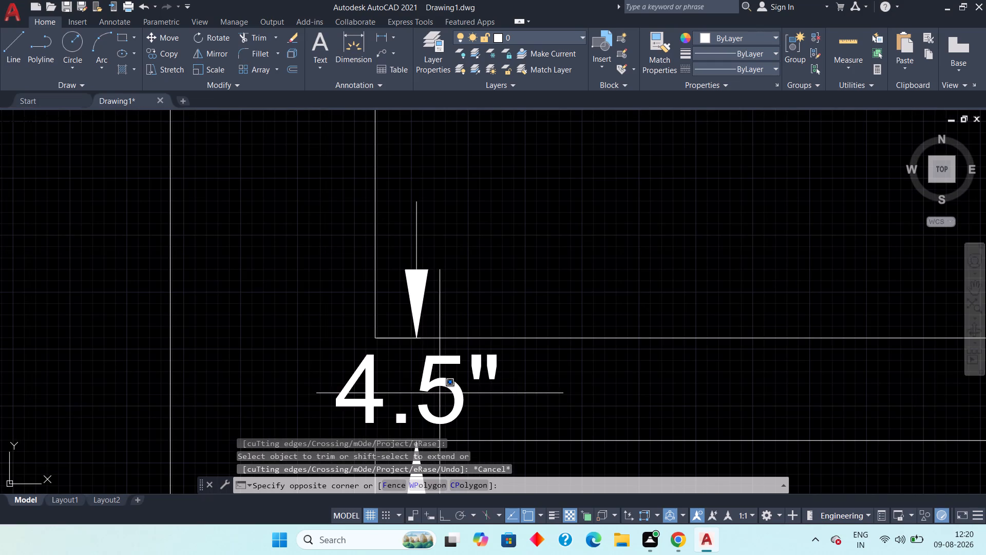
key("Escape")
left_click_drag(511, 378, 474, 383)
left_click(422, 396)
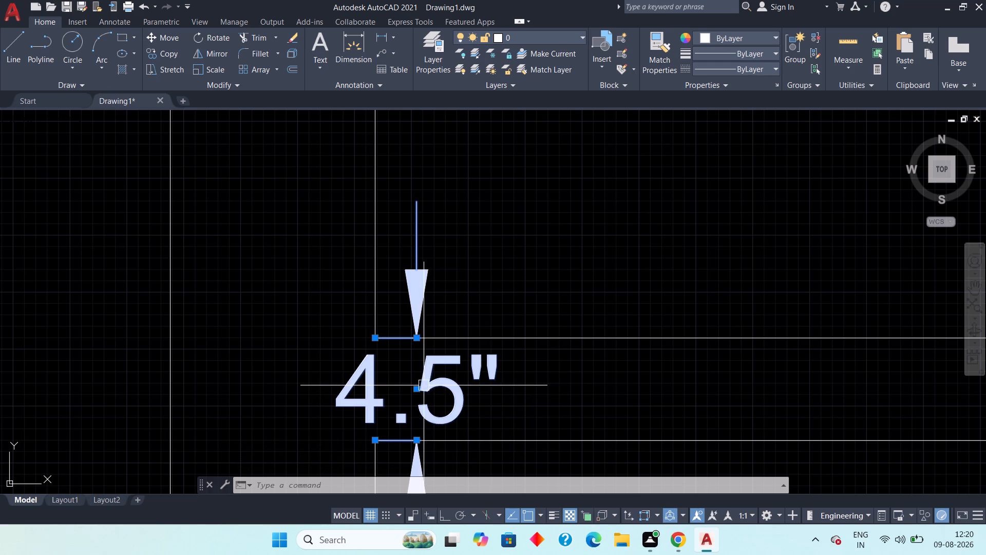
key("Delete")
scroll(423, 399, "down", 1)
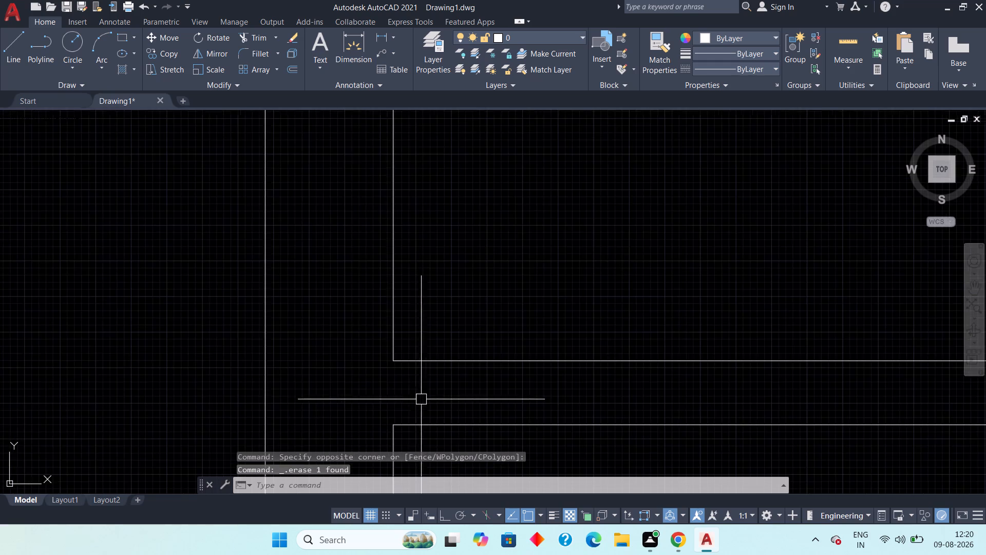
Draw a 2.25" vertical line upward from the upper-left room's inner top-left corner, with Ortho on.
middle_click_drag(413, 401, 505, 341)
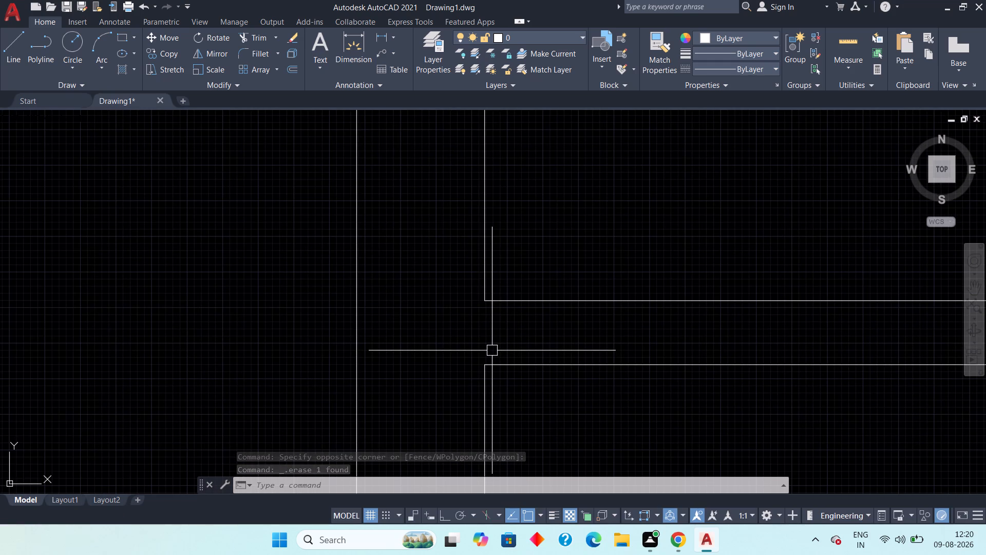
type("l")
key("space")
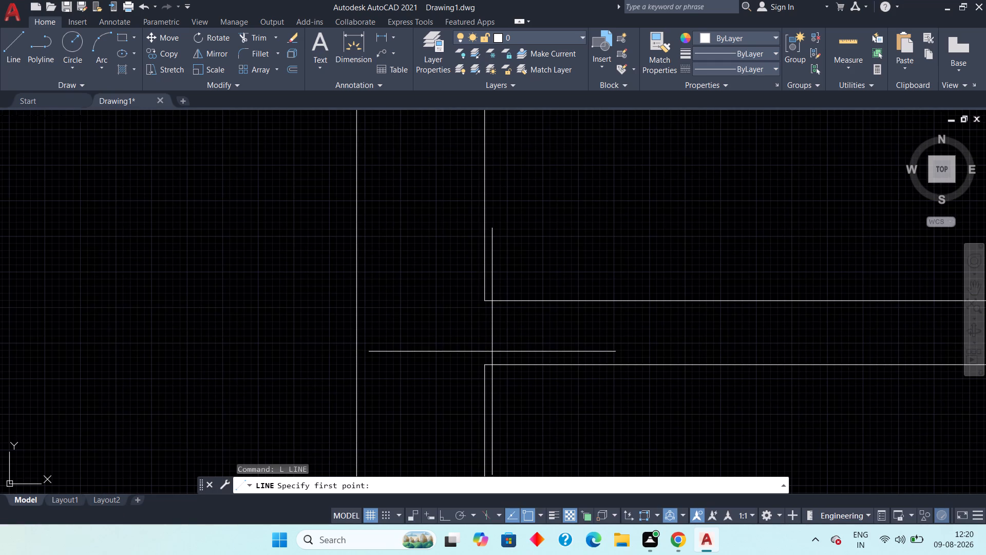
scroll(481, 350, "up", 2)
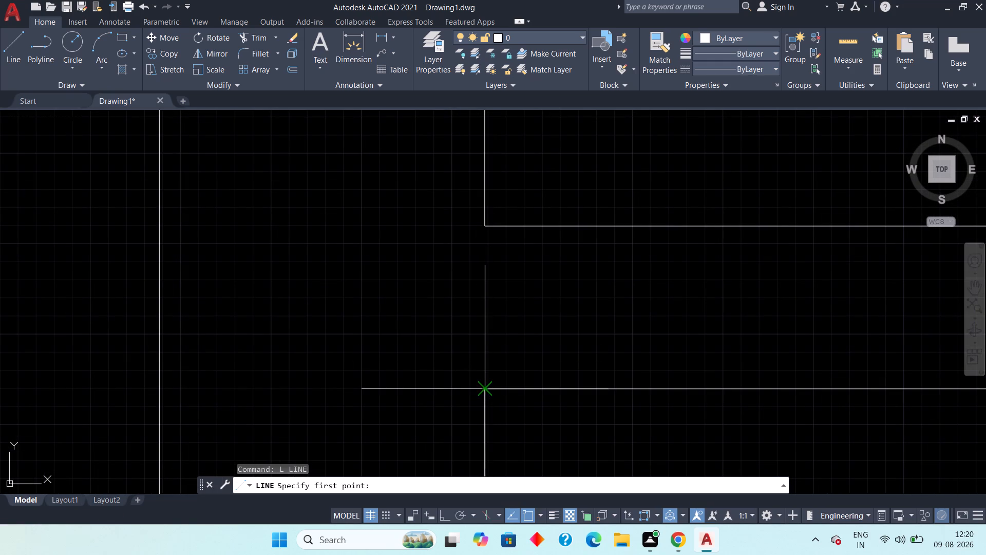
scroll(486, 384, "up", 4)
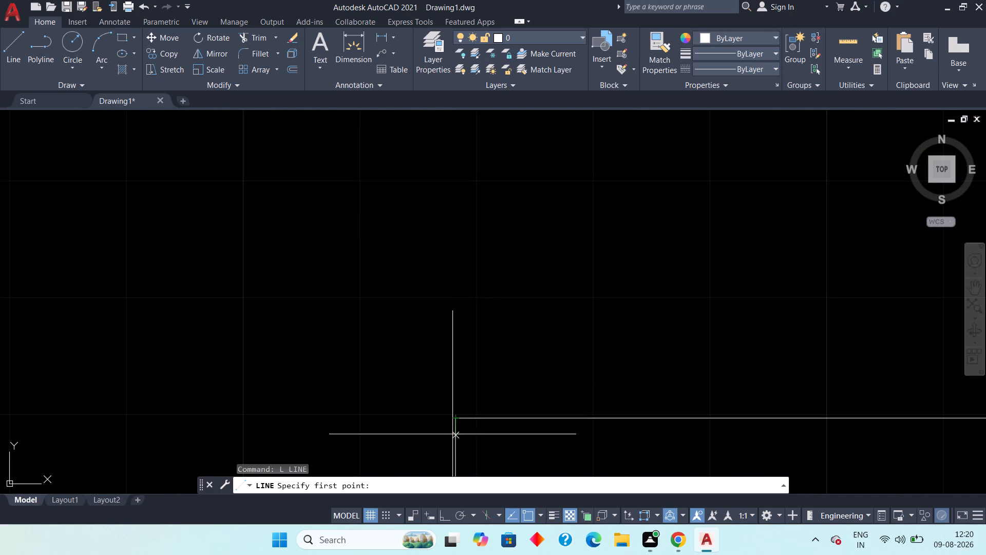
left_click(453, 418)
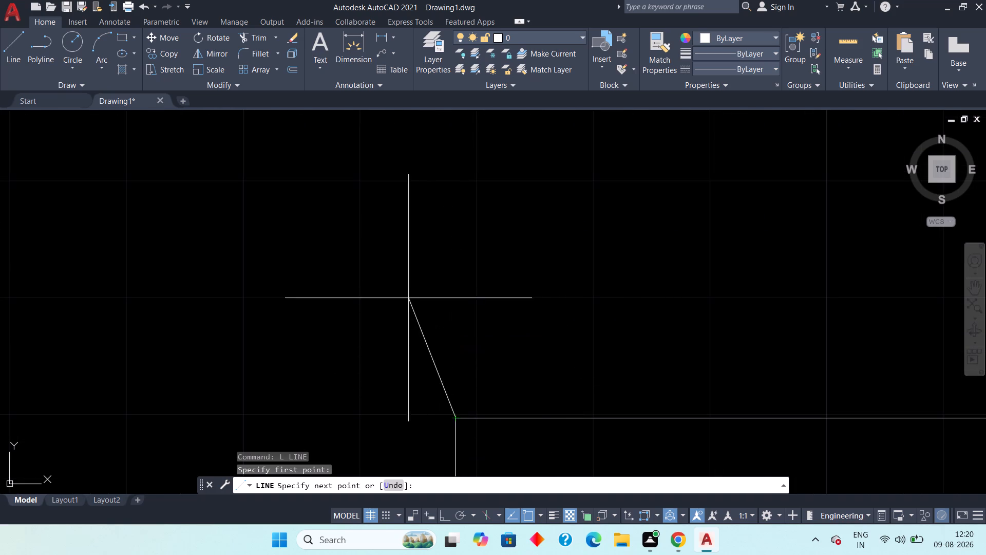
key("F8")
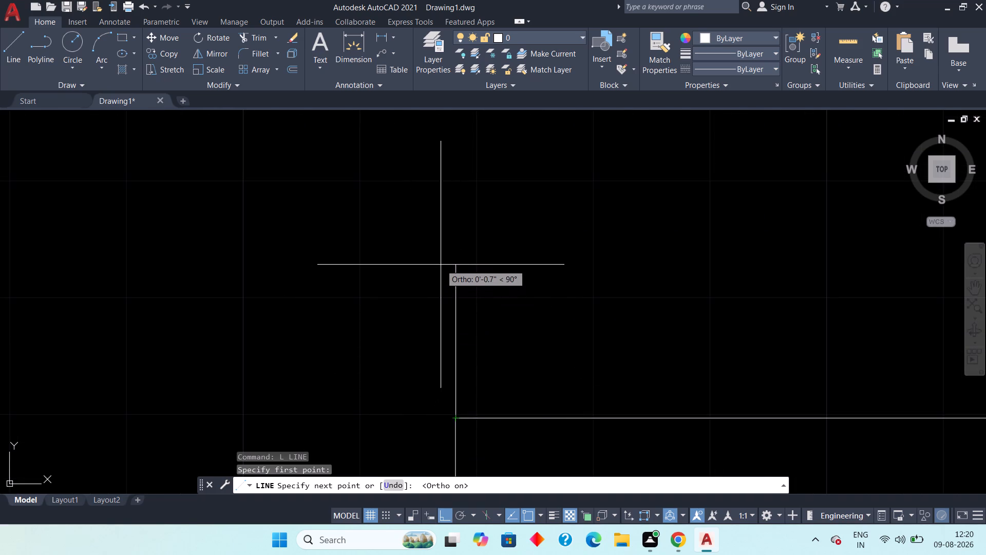
type("2.25\"")
key("space")
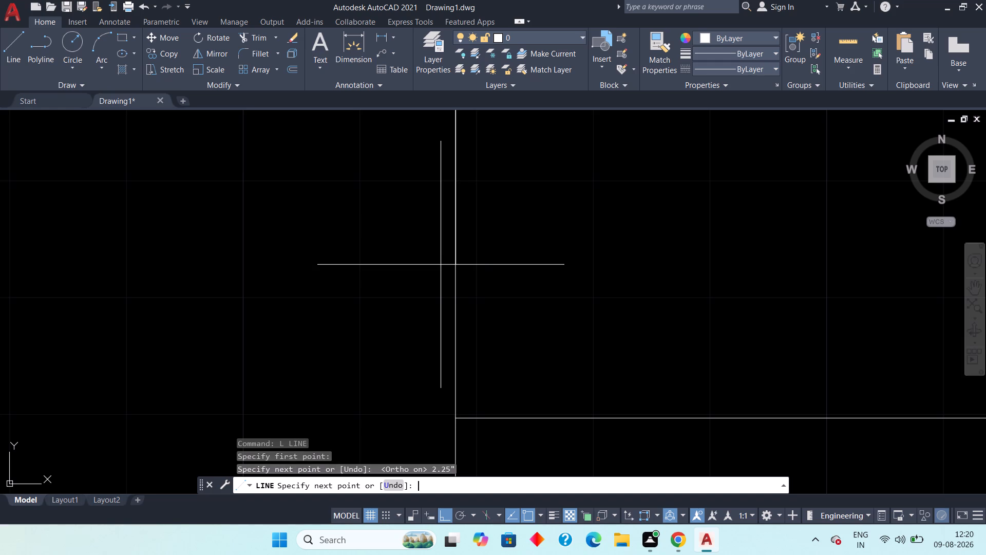
scroll(441, 264, "down", 7)
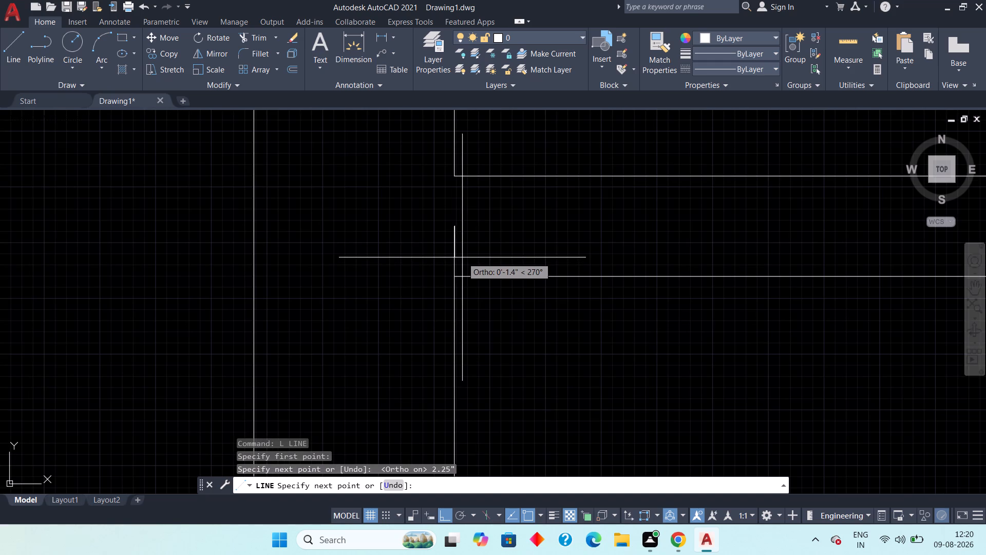
key("Escape")
key("Escape")
Draw a horizontal line from the top of the 2.25" line across to the left wall's outer line.
scroll(521, 237, "down", 2)
middle_click_drag(499, 232, 352, 265)
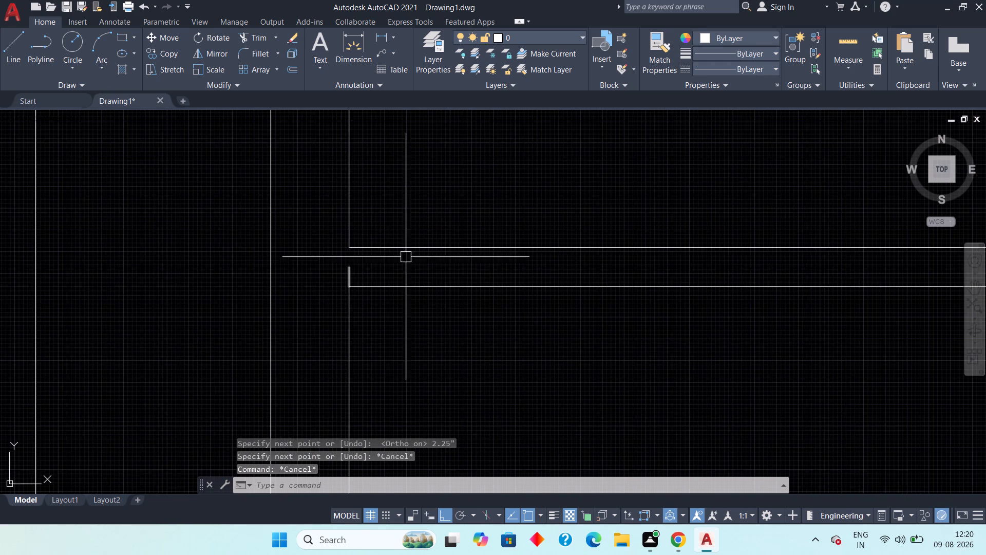
scroll(479, 257, "down", 1)
middle_click_drag(478, 257, 344, 291)
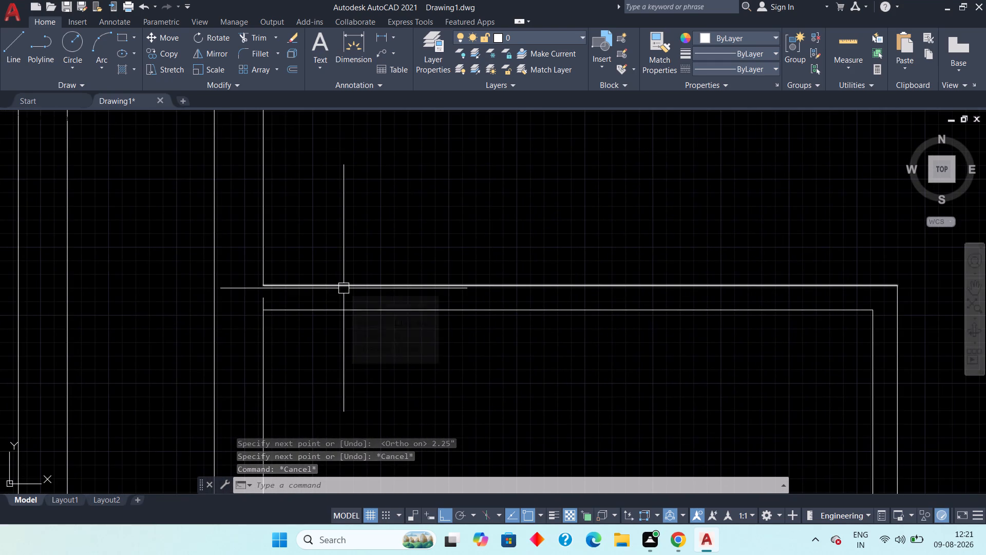
key("l")
key("space")
scroll(274, 310, "up", 4)
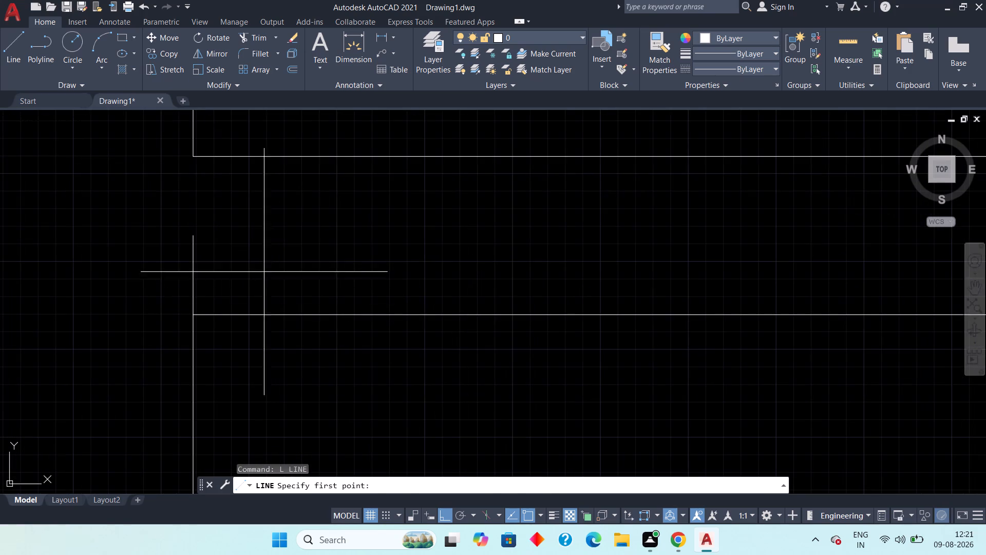
left_click(192, 239)
middle_click_drag(214, 243, 566, 257)
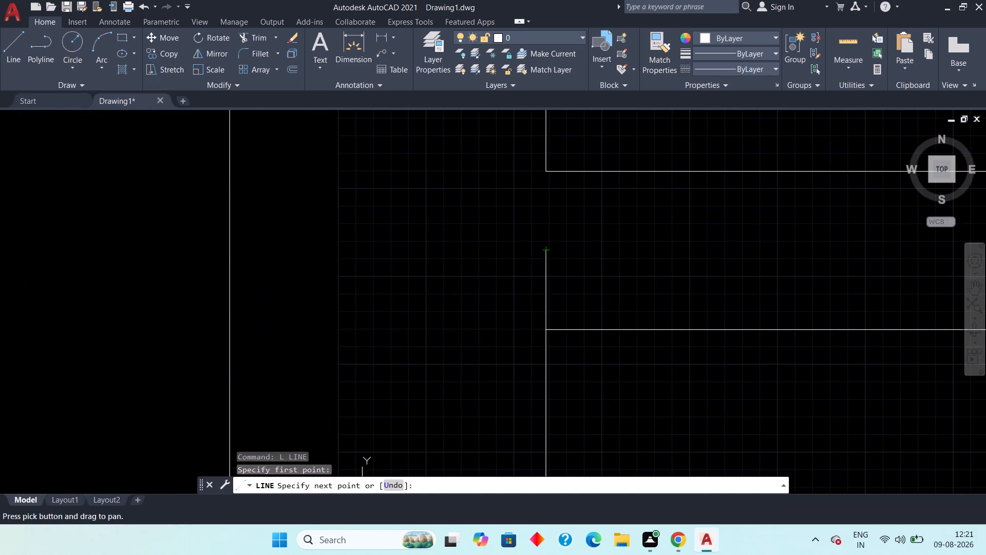
left_click(223, 254)
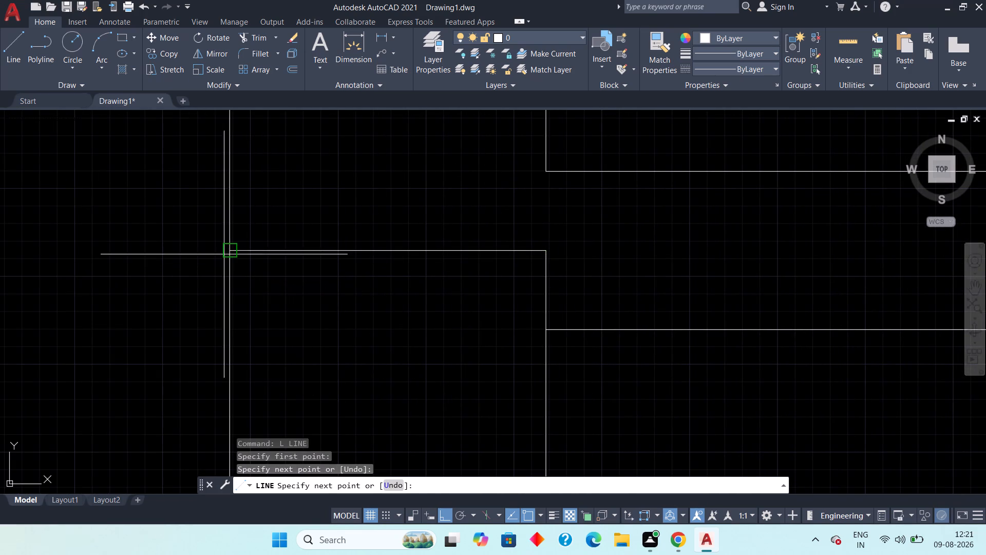
key("Escape")
key("Escape")
Stretch the right end of the short horizontal line across the plan to the right wall's outer line.
left_click(440, 254)
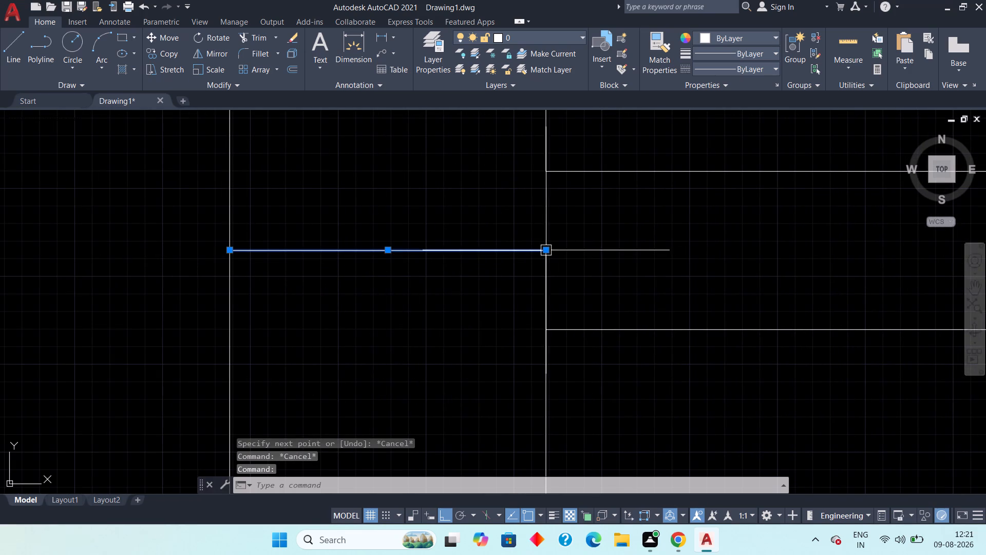
left_click(543, 249)
scroll(608, 250, "down", 3)
middle_click_drag(660, 241, 260, 244)
scroll(258, 244, "down", 2)
middle_click_drag(528, 261, 478, 258)
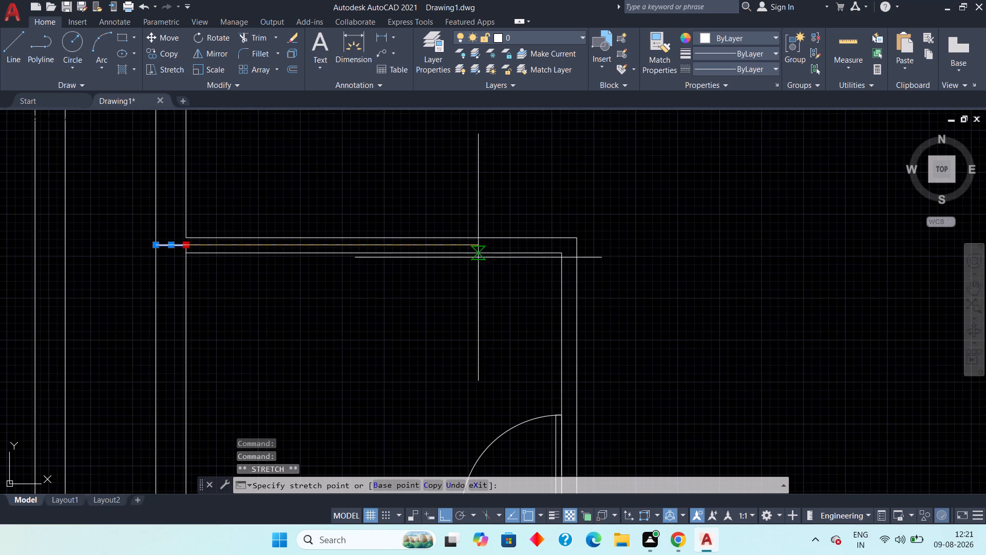
scroll(579, 252, "down", 3)
middle_click_drag(657, 253, 484, 251)
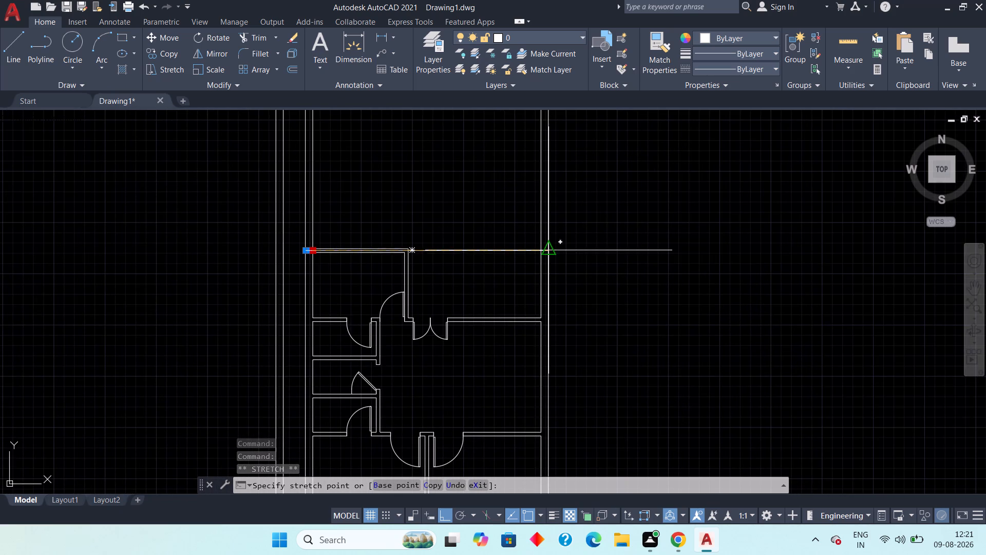
scroll(552, 250, "up", 4)
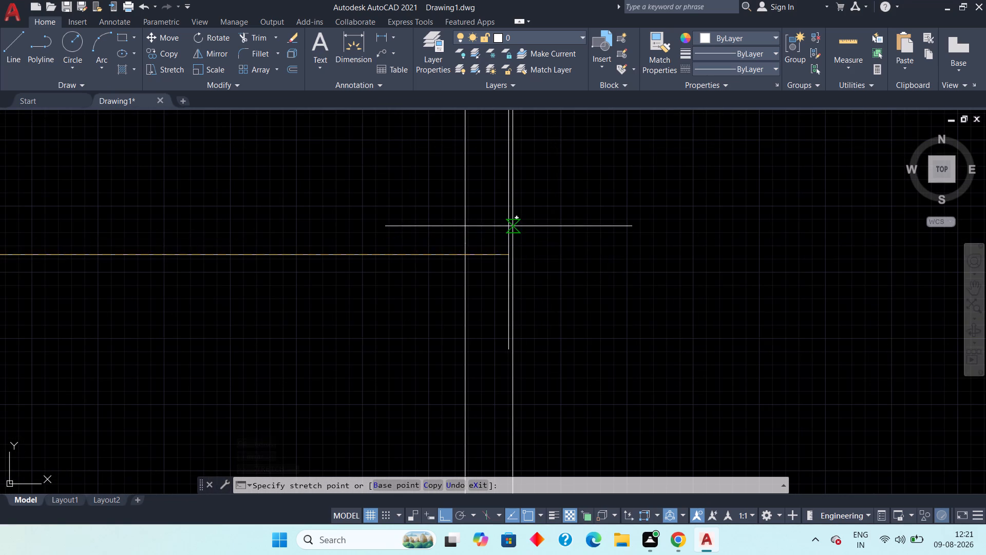
left_click(507, 252)
key("Escape")
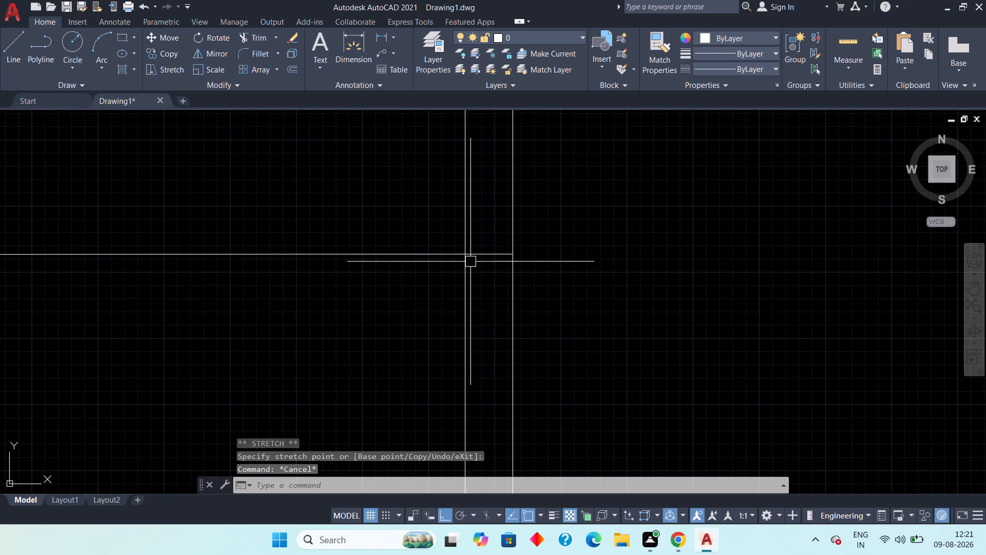
key("Escape")
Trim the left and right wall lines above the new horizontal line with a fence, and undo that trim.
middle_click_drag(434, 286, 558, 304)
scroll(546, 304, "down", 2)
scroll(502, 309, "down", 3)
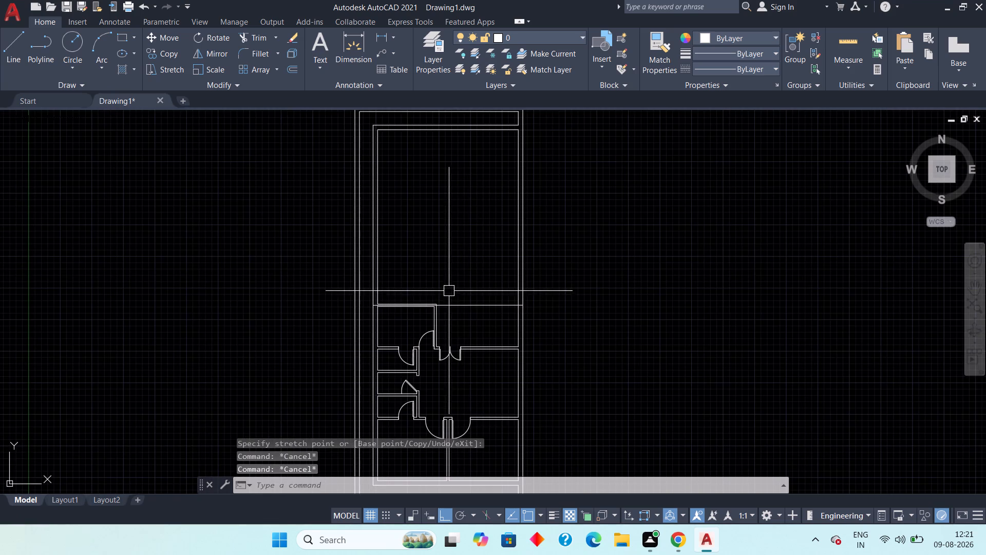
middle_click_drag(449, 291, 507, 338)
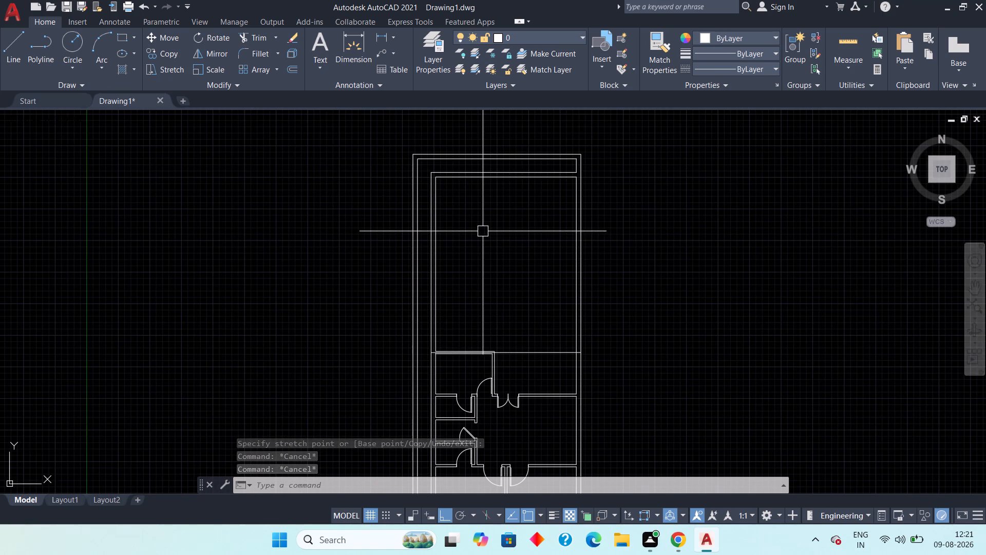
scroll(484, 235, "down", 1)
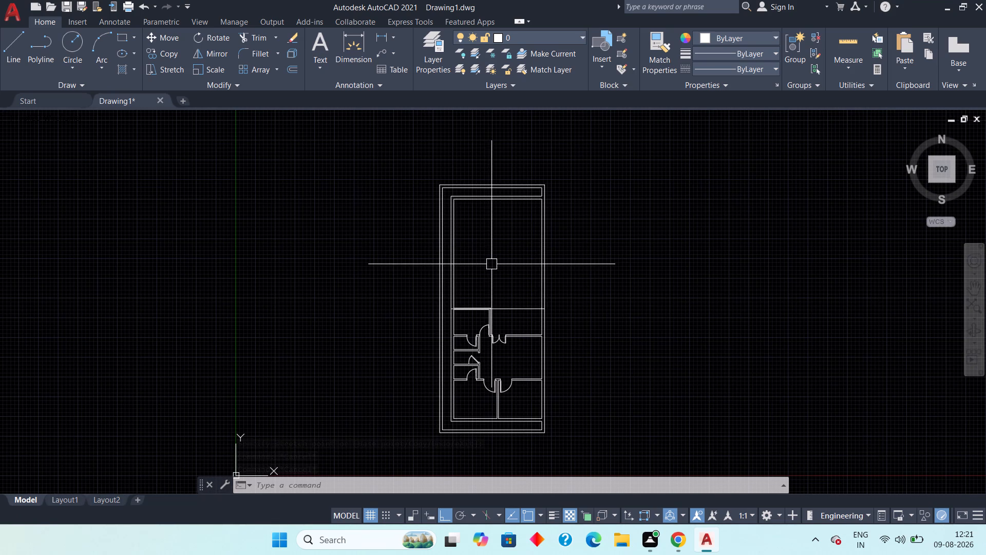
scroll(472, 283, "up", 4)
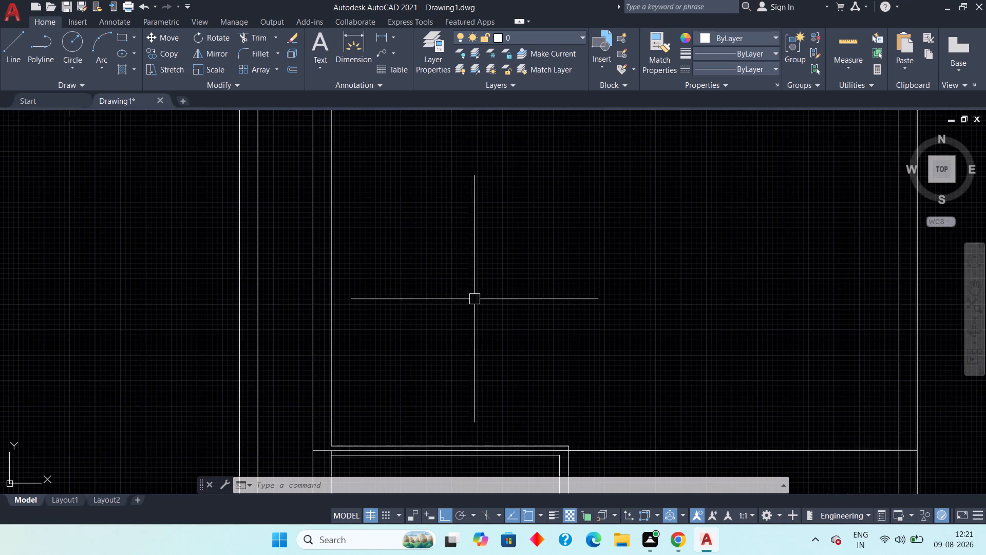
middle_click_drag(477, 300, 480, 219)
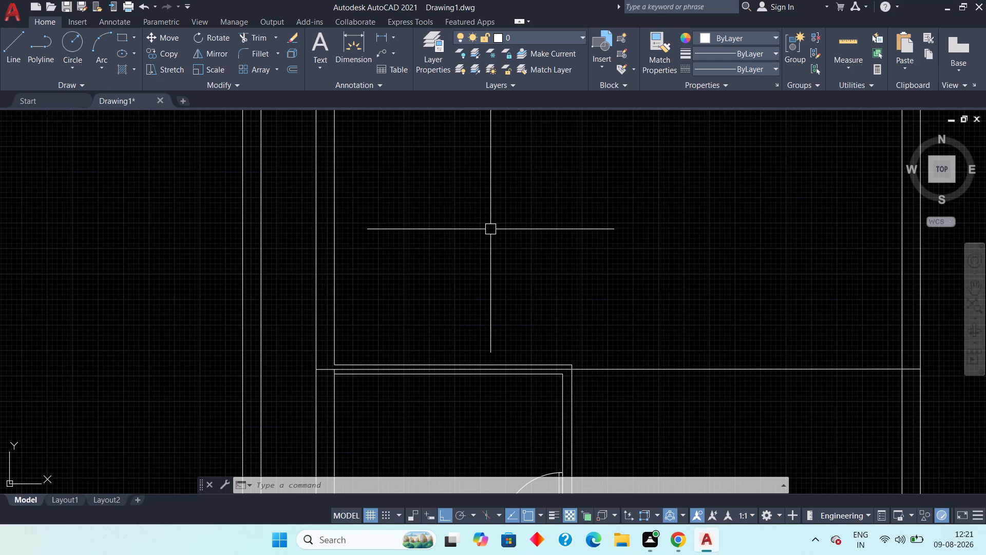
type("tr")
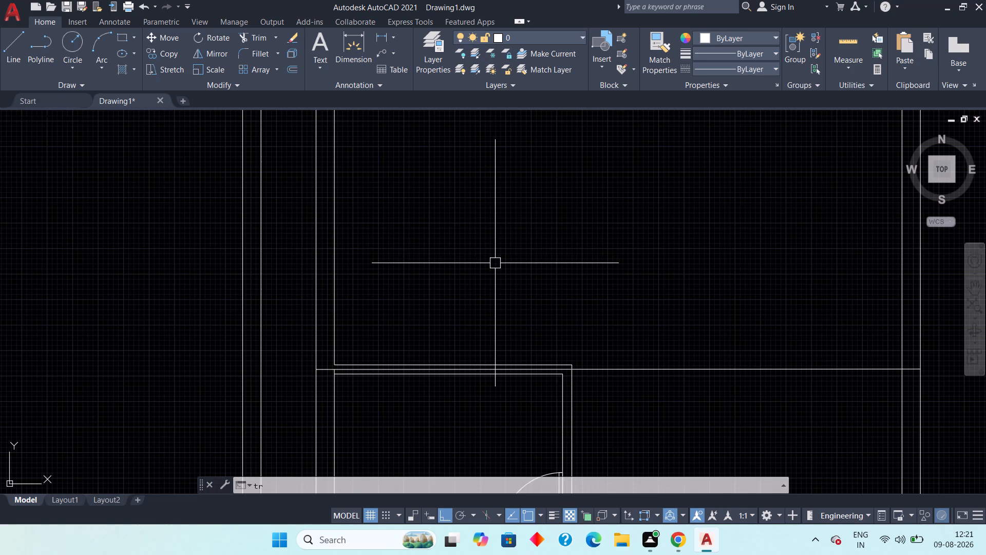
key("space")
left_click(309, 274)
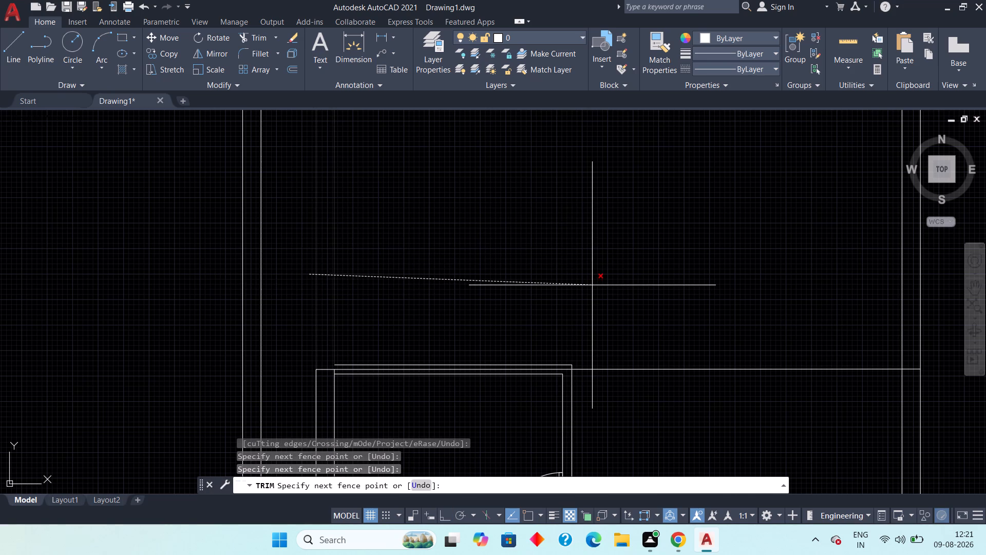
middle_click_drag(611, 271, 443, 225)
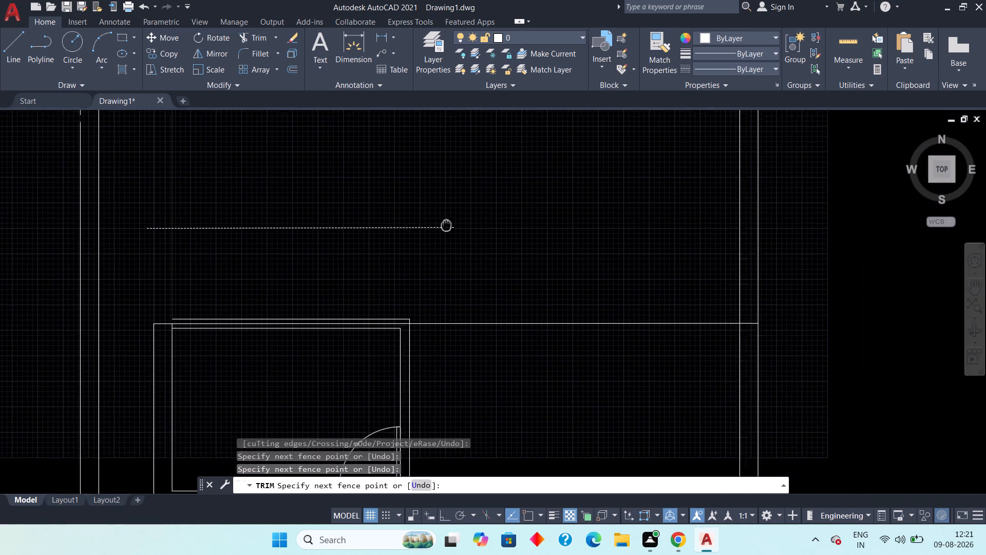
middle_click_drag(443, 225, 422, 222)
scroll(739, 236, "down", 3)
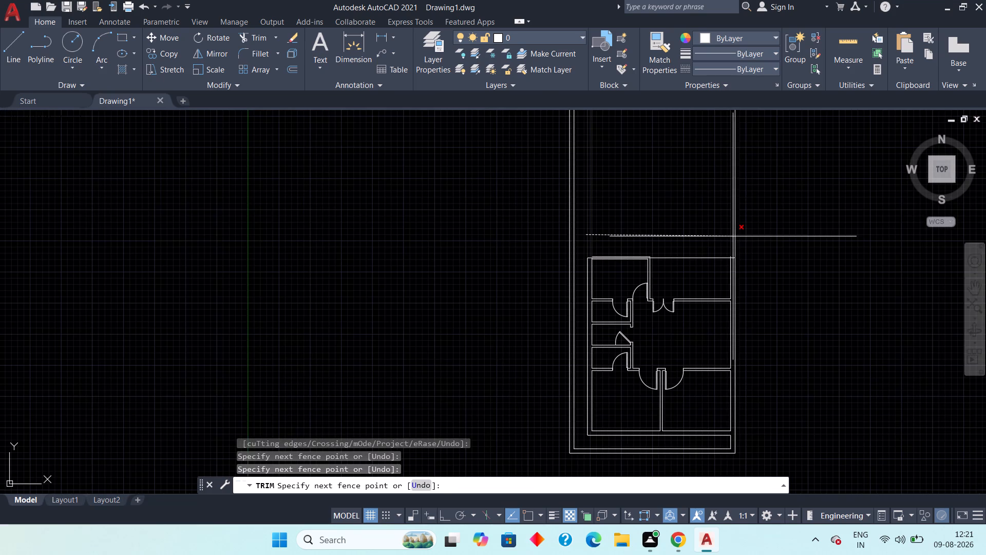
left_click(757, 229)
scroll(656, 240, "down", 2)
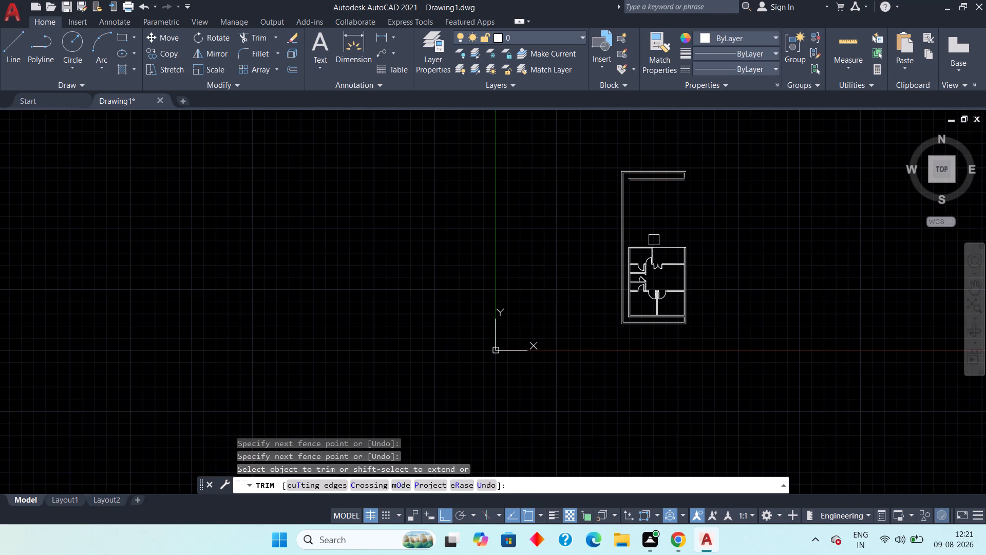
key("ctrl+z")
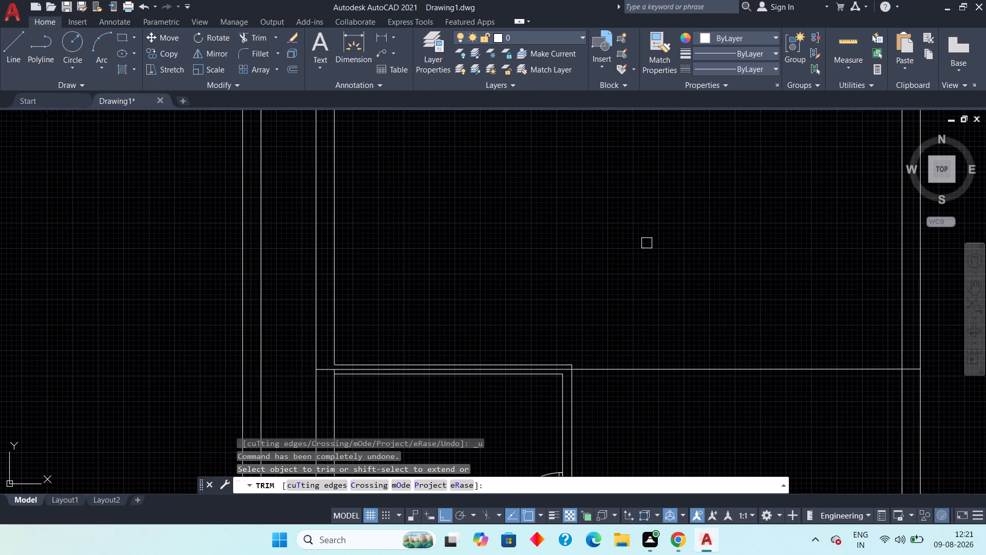
Trim the building's two left wall lines above the new horizontal line, leaving the right wall lines in place.
left_click(306, 269)
scroll(468, 287, "down", 3)
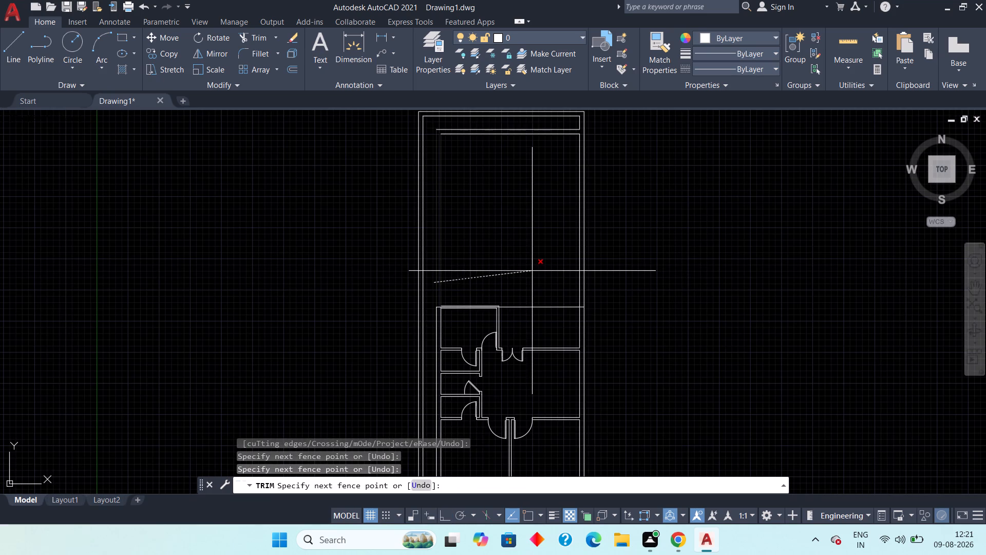
left_click(532, 271)
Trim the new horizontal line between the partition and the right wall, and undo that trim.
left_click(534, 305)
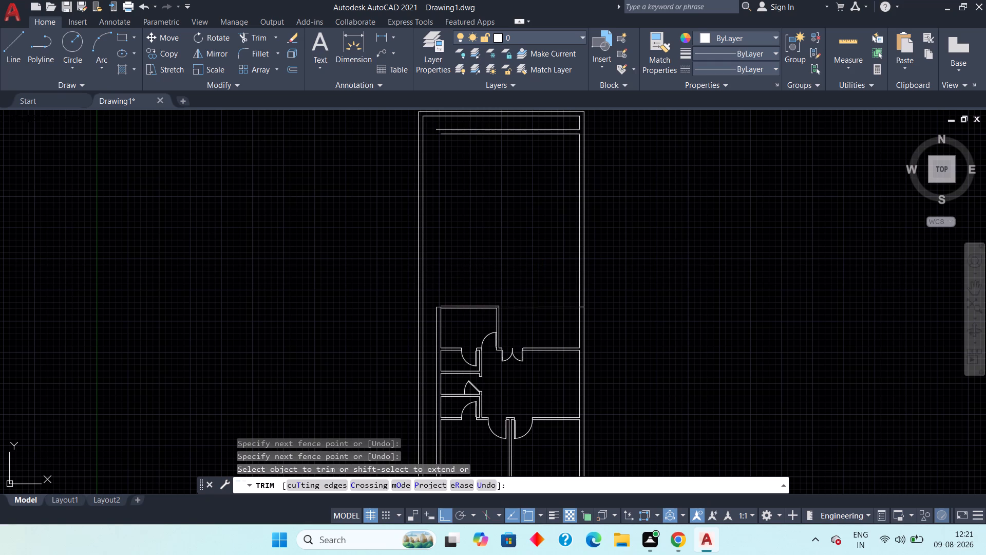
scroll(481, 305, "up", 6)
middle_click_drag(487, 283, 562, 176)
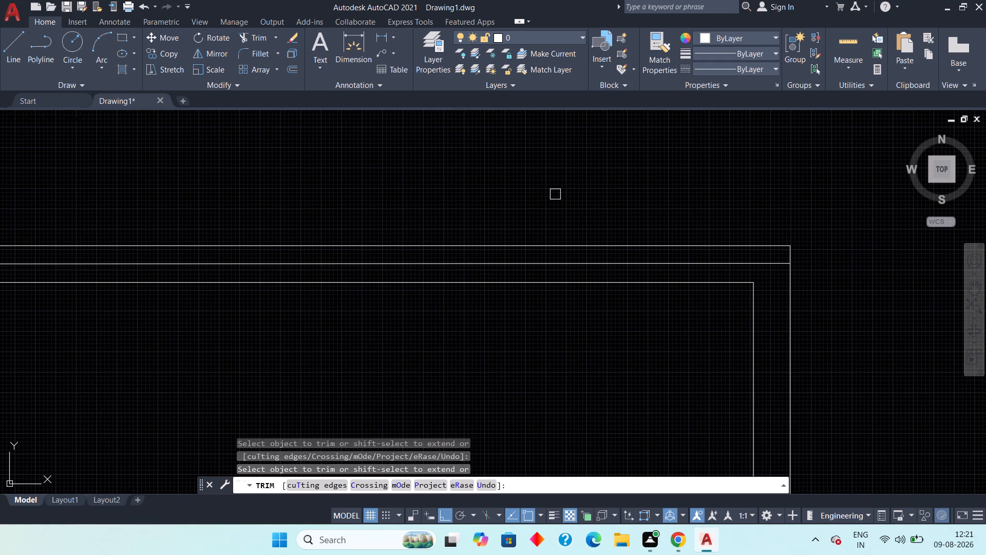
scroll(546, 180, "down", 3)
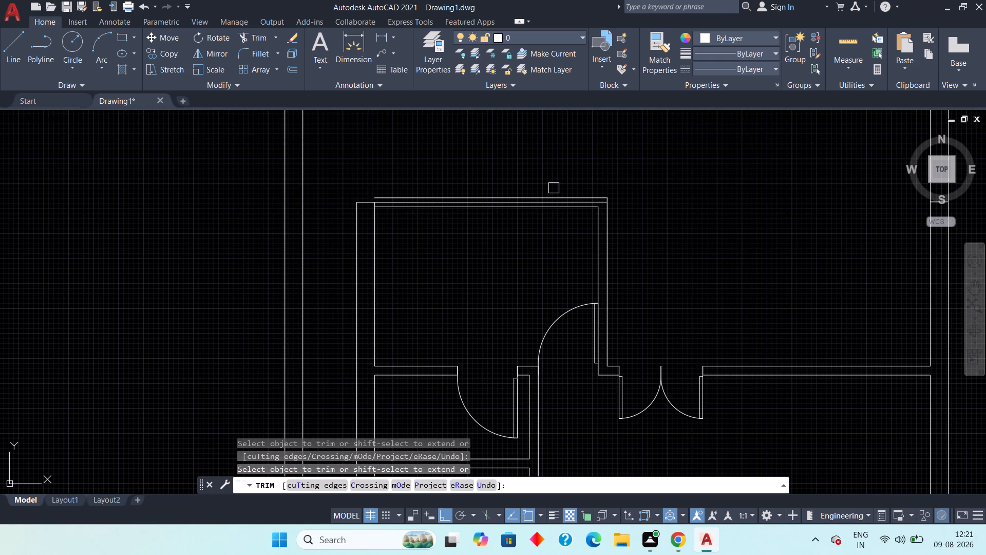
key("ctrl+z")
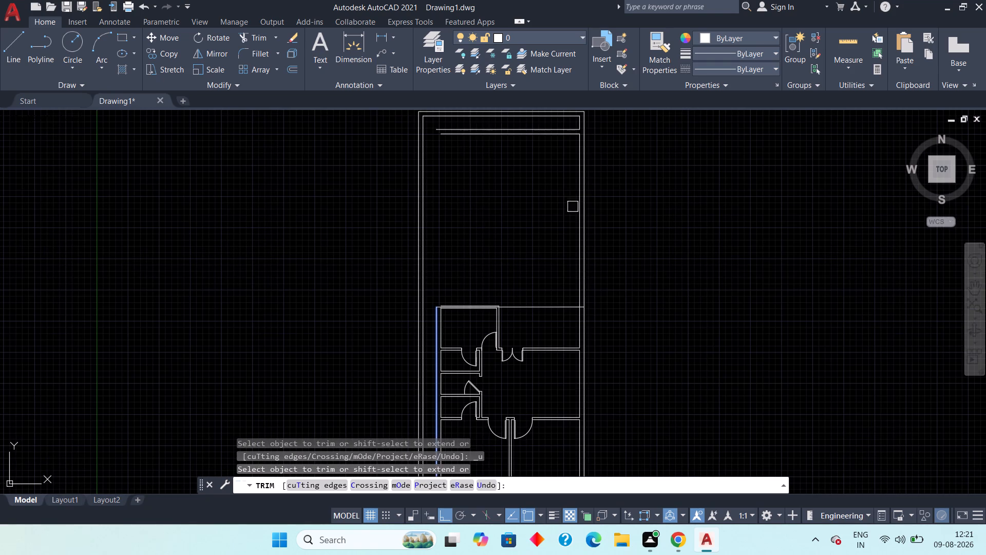
Trim away the upper-left room's outer top wall line and the partition stub, both above the new horizontal line.
middle_click_drag(524, 271, 540, 236)
scroll(540, 236, "up", 5)
middle_click_drag(502, 263, 580, 157)
scroll(520, 229, "up", 1)
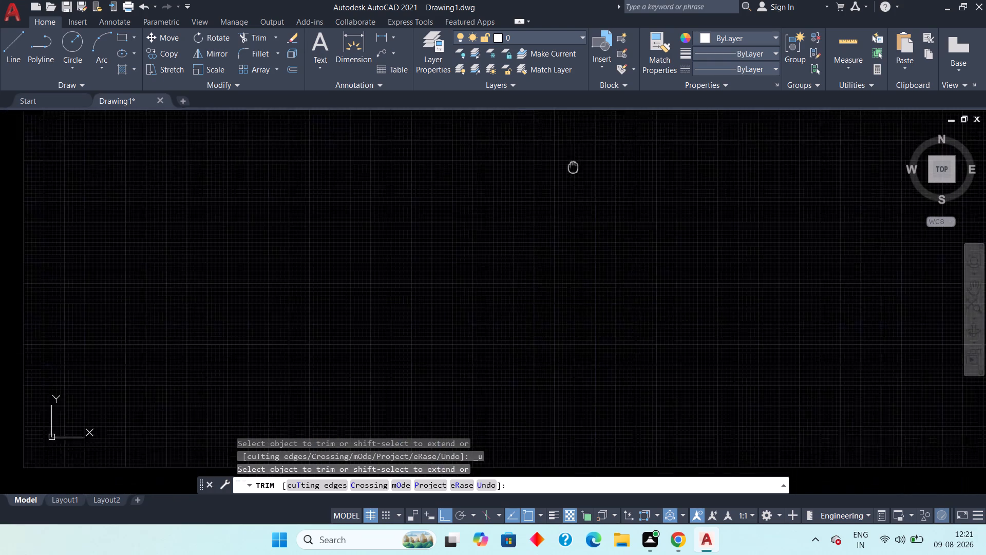
scroll(590, 142, "down", 4)
middle_click_drag(580, 157, 590, 142)
scroll(406, 218, "up", 2)
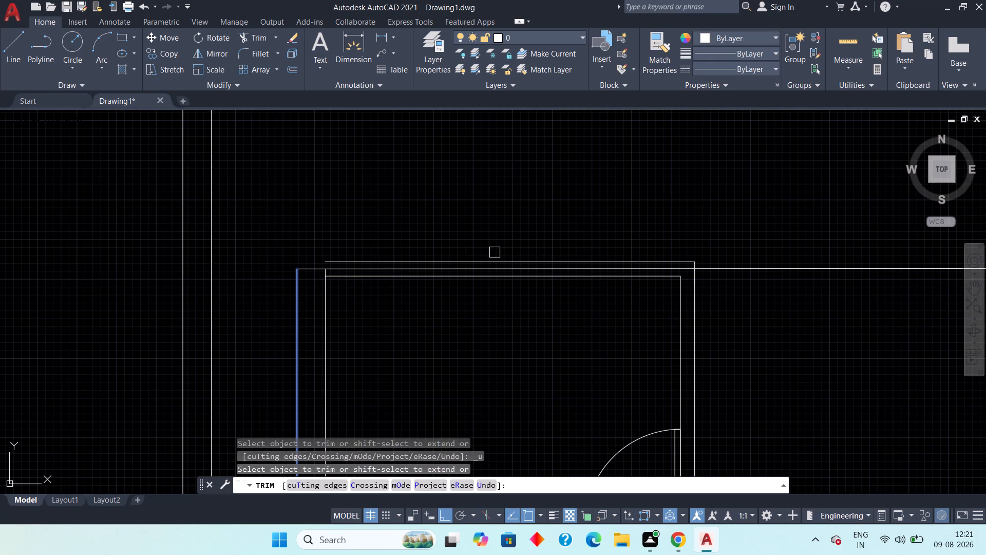
left_click(496, 258)
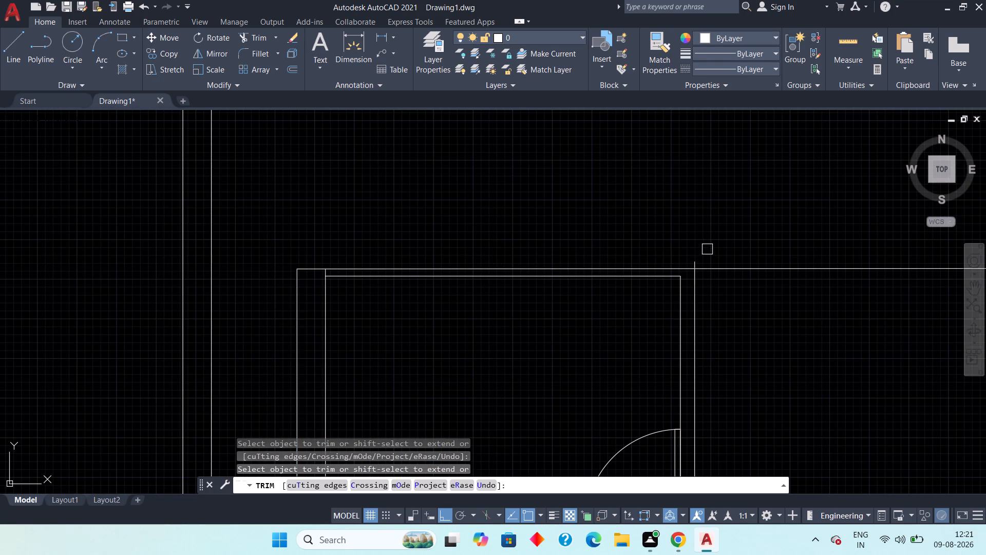
left_click(697, 258)
Trim away the two long horizontal wall lines near the top of the plan with a fence.
scroll(697, 230, "down", 5)
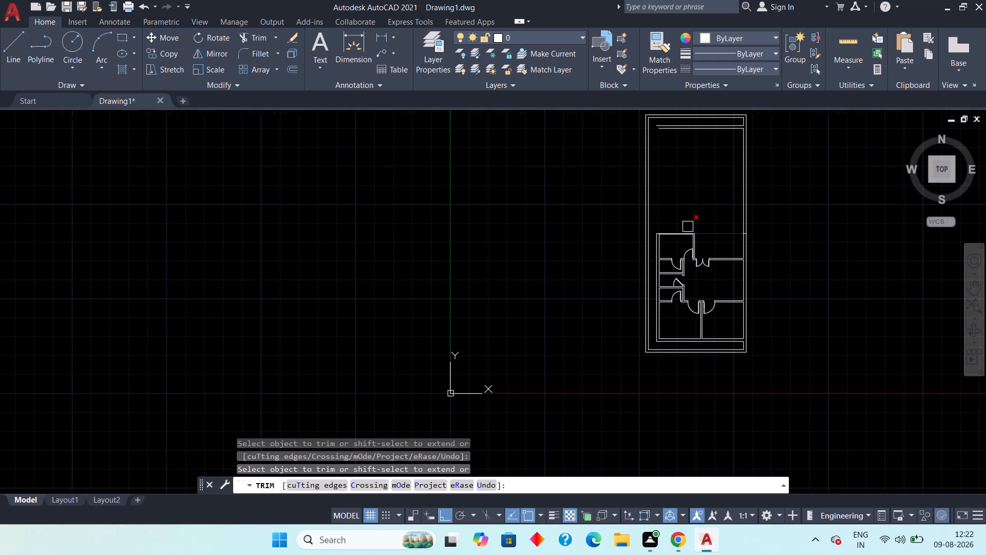
middle_click_drag(677, 156, 597, 269)
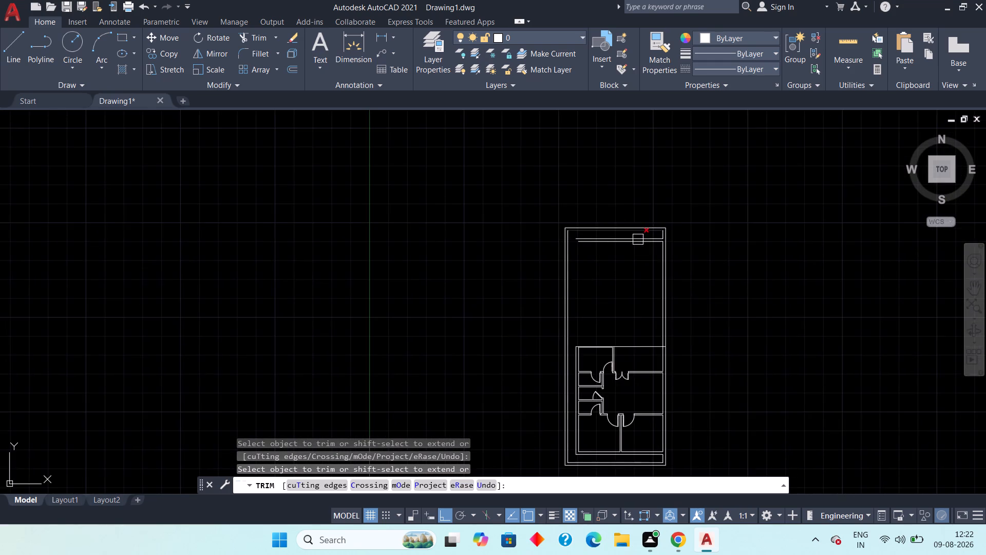
scroll(638, 245, "up", 5)
left_click(641, 157)
left_click(628, 222)
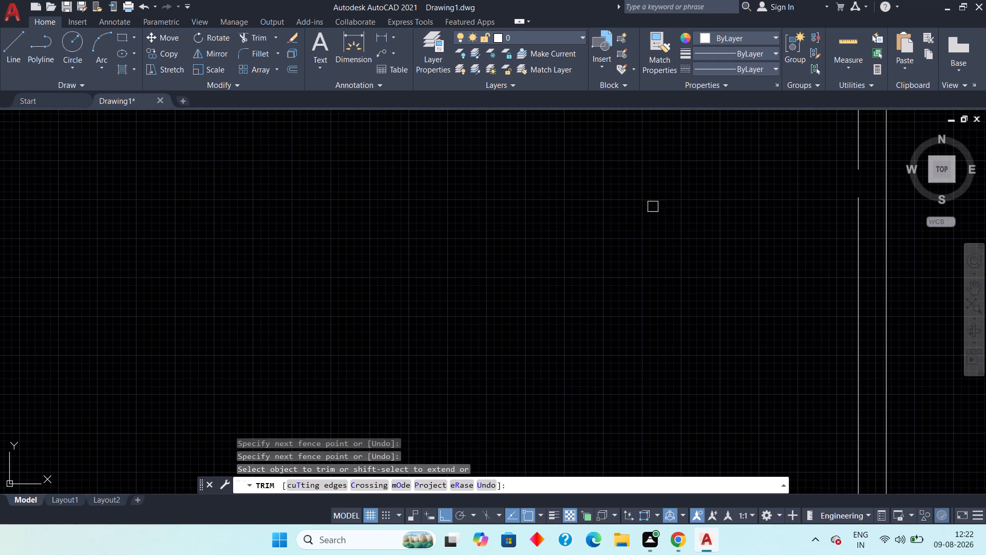
key("Escape")
key("Escape")
Stretch the upper end of the right wall's inner line up to the segment above to close the gap.
left_click(860, 210)
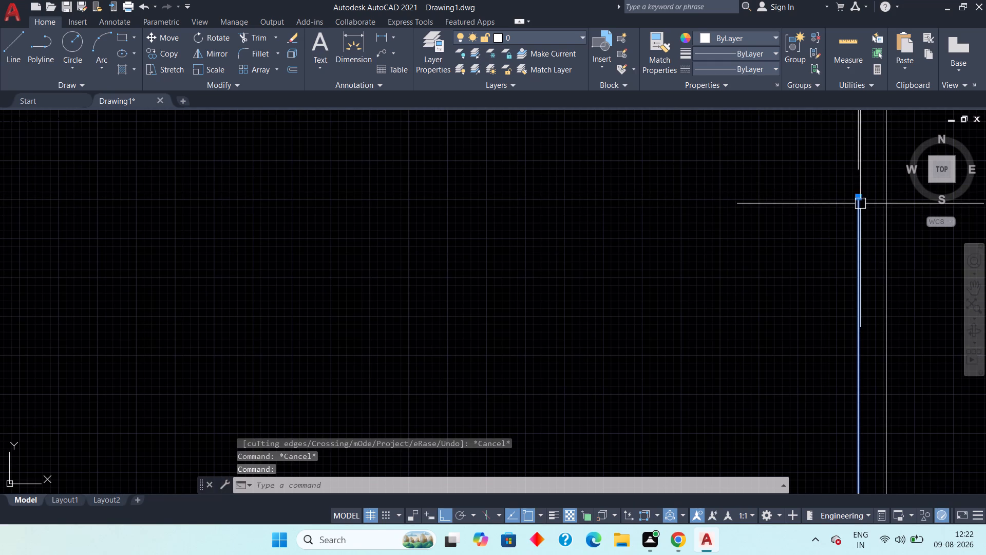
left_click(861, 192)
key("Escape")
left_click(858, 199)
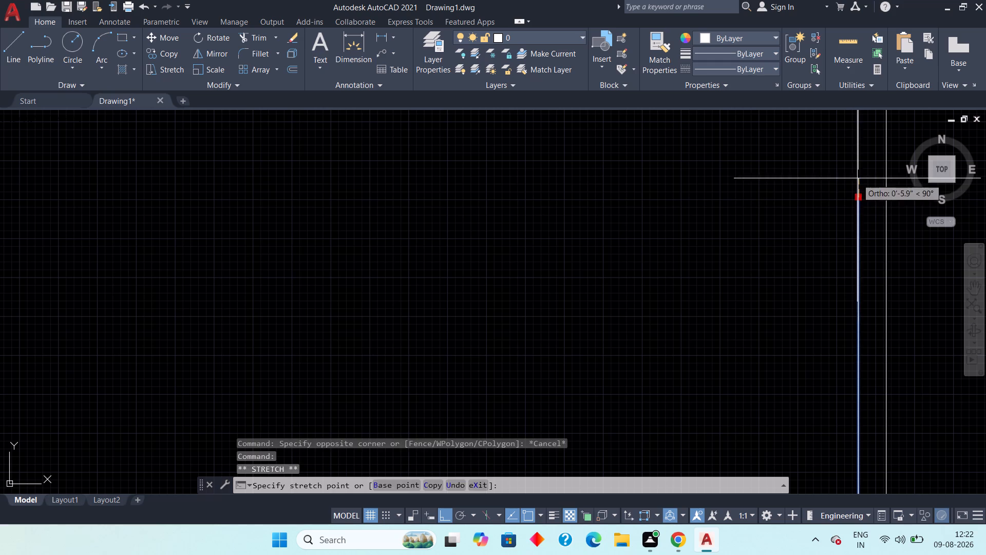
left_click(857, 170)
key("Escape")
scroll(782, 243, "down", 3)
middle_click_drag(698, 287, 738, 237)
scroll(738, 237, "down", 2)
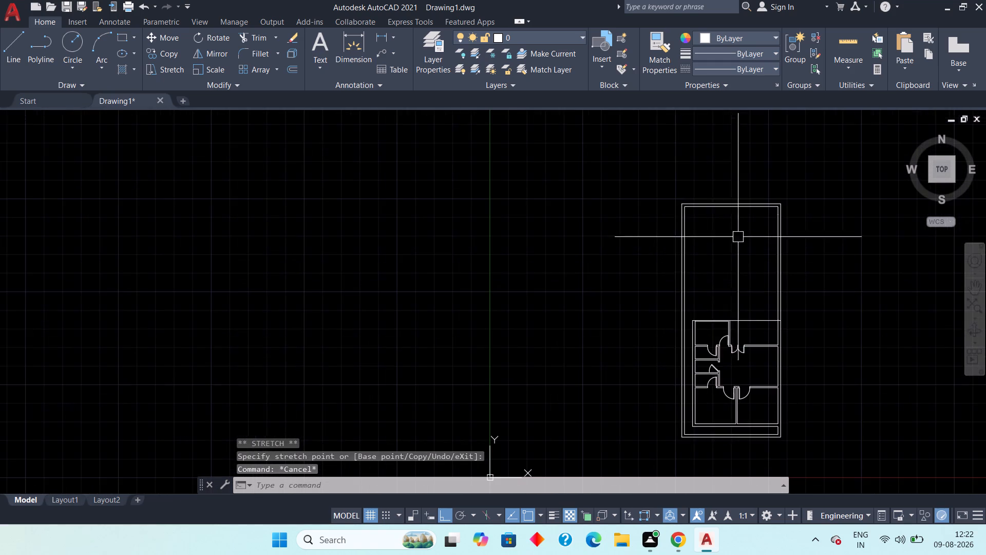
key("Escape")
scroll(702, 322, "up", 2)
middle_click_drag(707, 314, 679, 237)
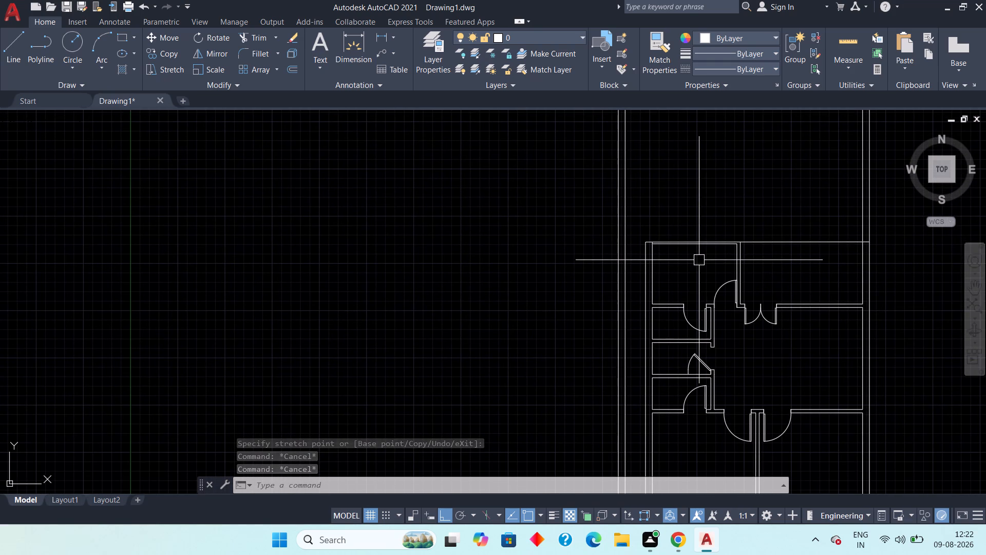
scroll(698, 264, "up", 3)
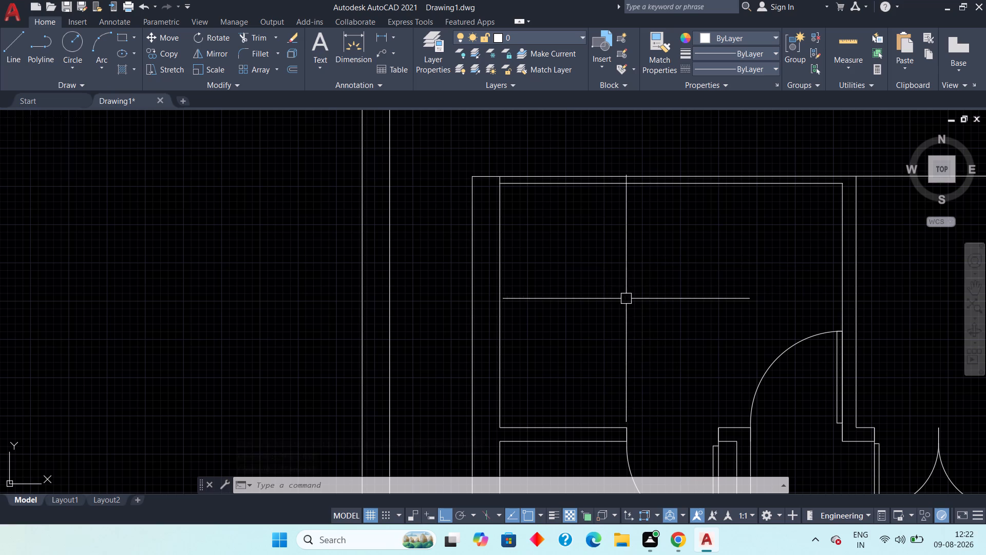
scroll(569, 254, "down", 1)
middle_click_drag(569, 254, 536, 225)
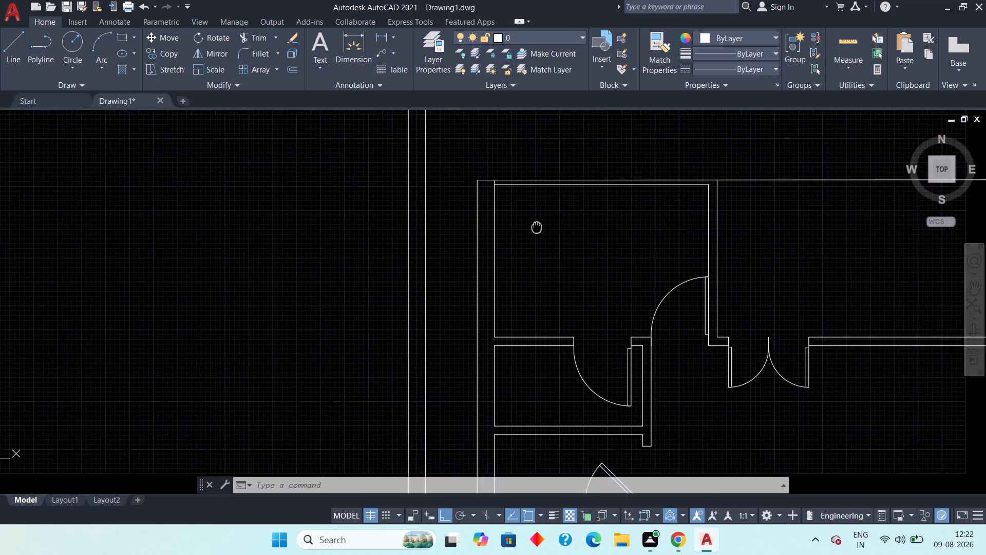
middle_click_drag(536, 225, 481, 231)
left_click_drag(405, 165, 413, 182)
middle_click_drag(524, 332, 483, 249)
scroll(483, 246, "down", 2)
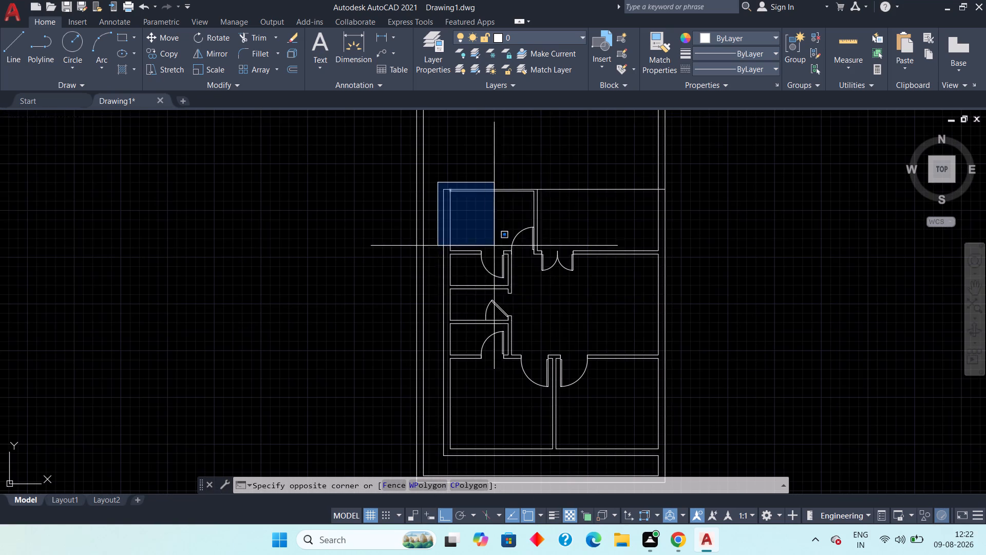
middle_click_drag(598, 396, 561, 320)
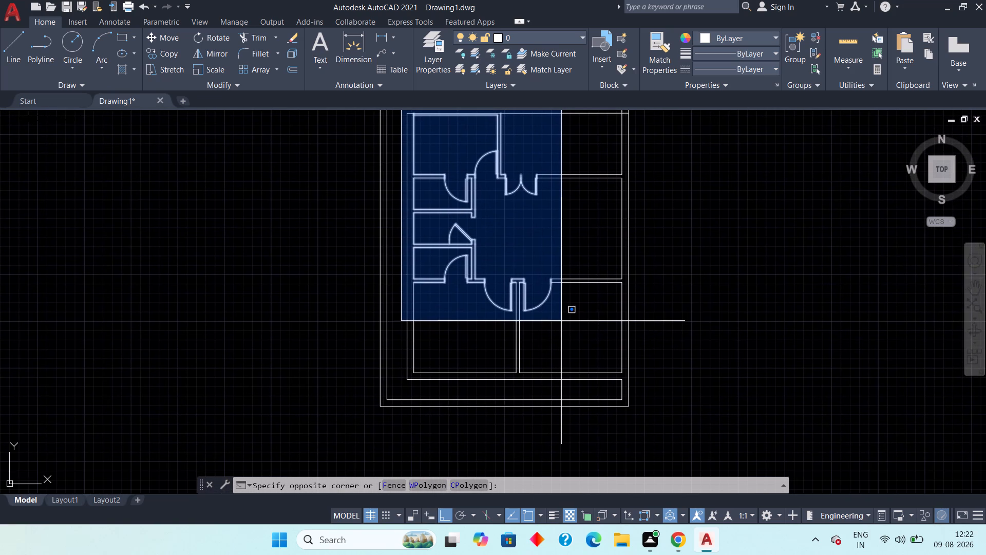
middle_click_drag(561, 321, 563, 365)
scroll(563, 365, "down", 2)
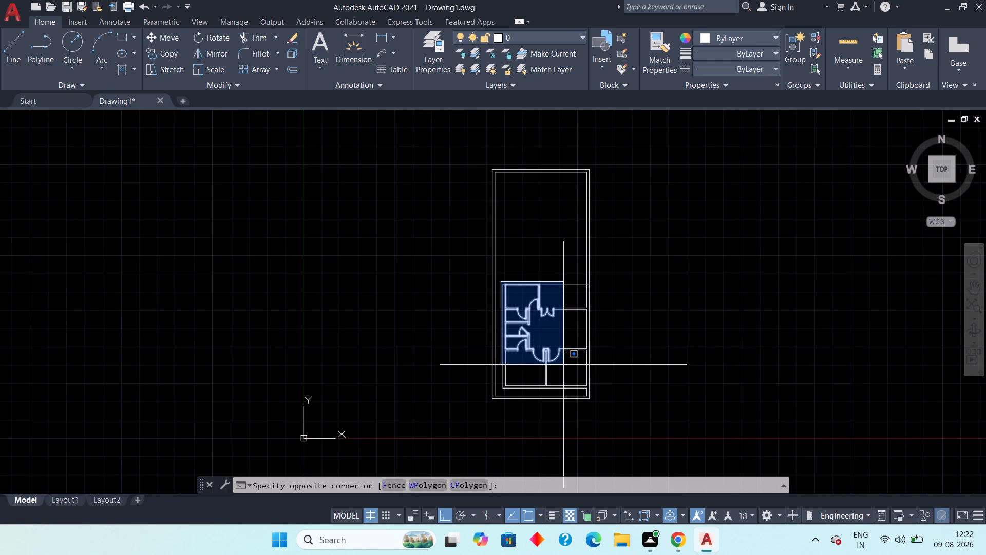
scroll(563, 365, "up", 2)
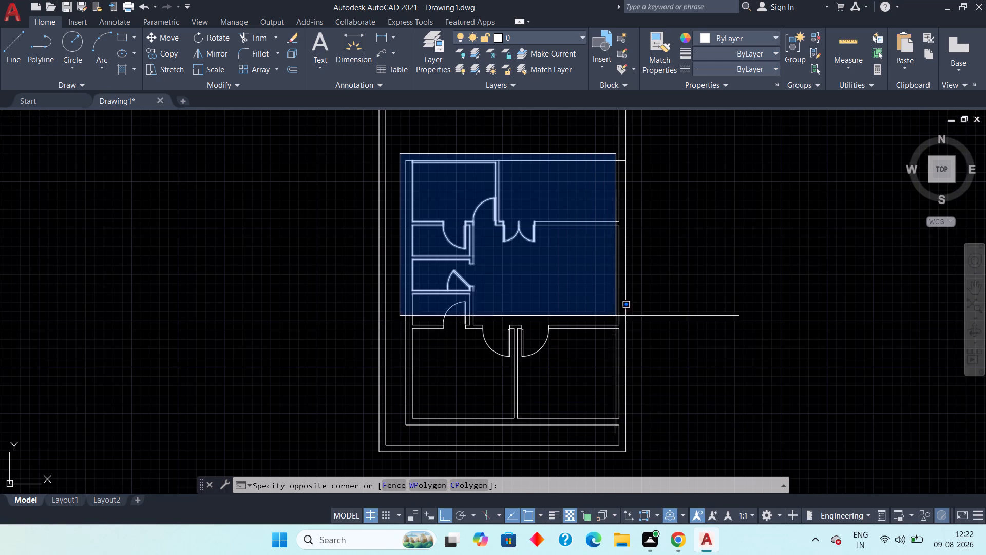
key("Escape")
Mirror all the lower rooms' walls and doors upward about the horizontal line over the upper rooms, keeping the originals.
left_click(608, 149)
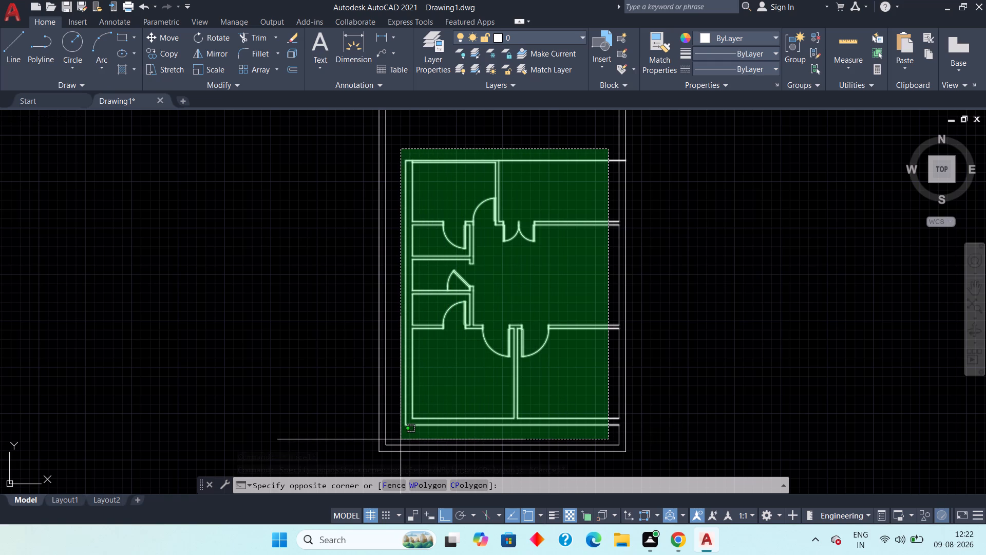
left_click(401, 439)
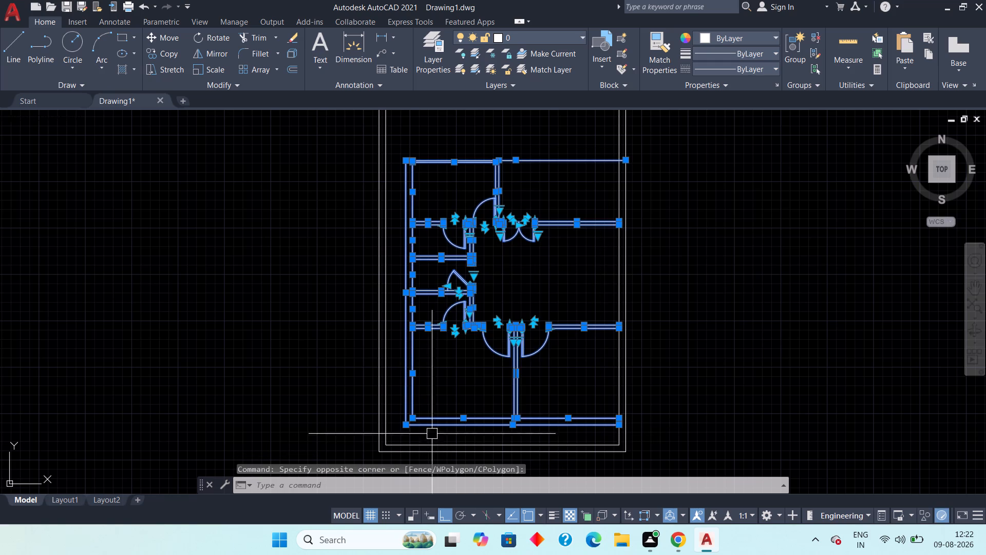
middle_click_drag(432, 190, 437, 272)
scroll(437, 272, "up", 1)
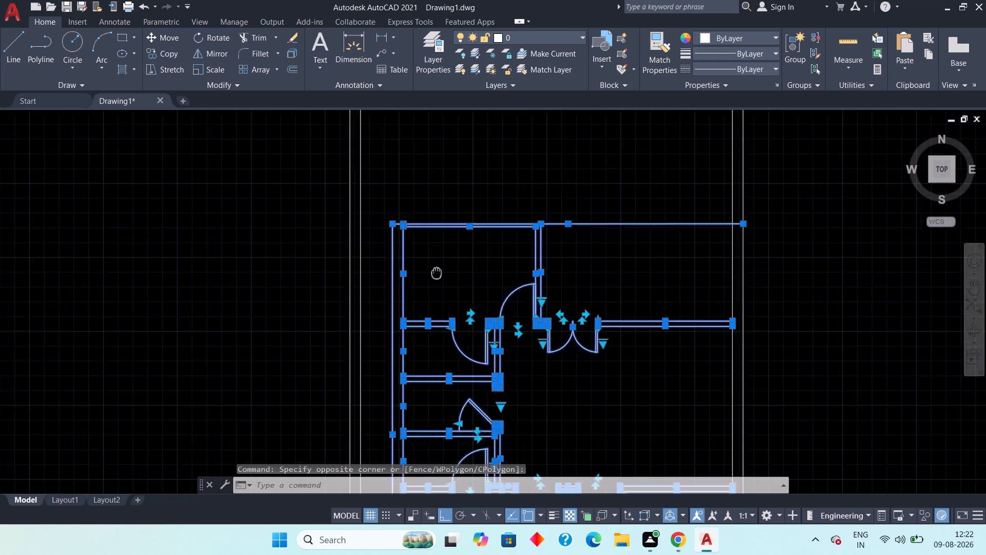
scroll(437, 272, "up", 3)
middle_click_drag(436, 258, 531, 422)
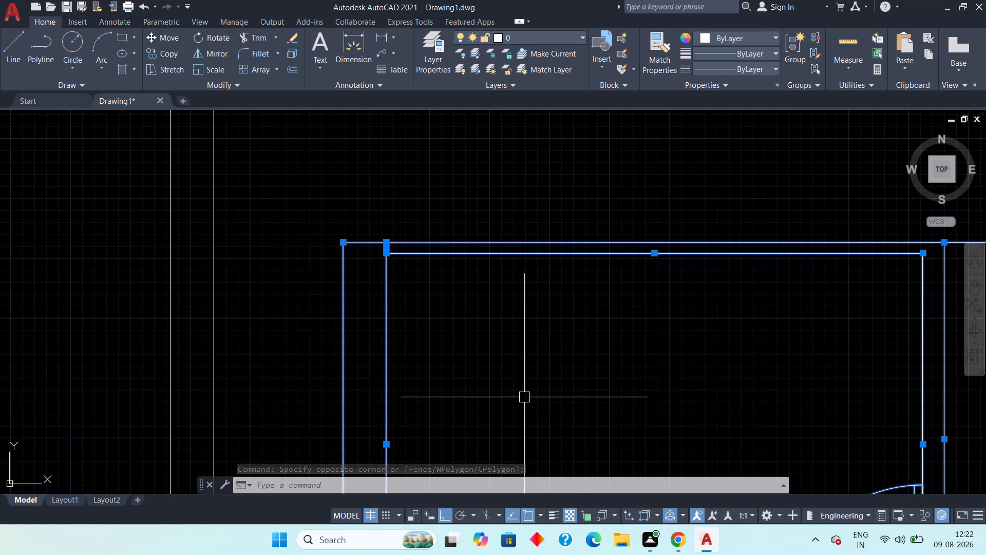
type("mi")
key("space")
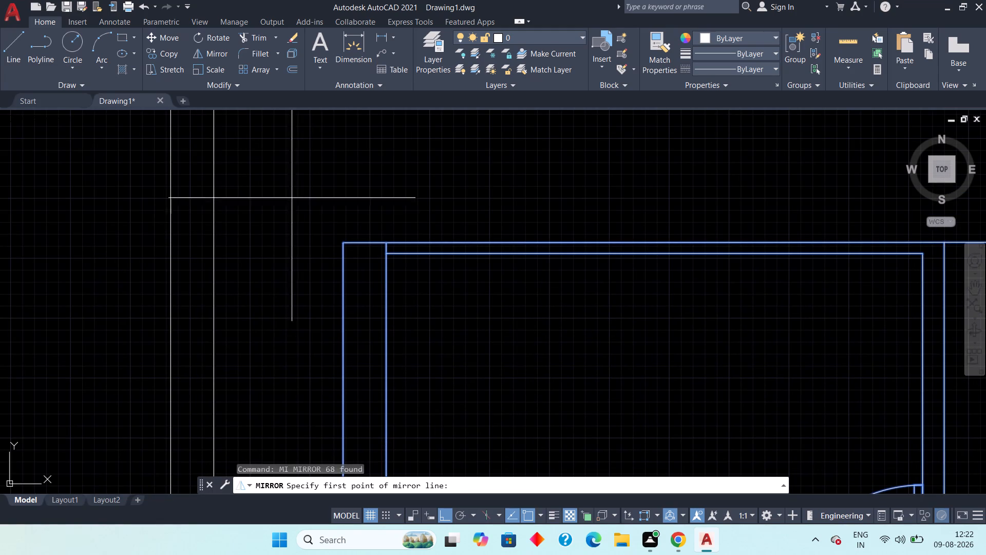
left_click(343, 244)
scroll(346, 210, "down", 4)
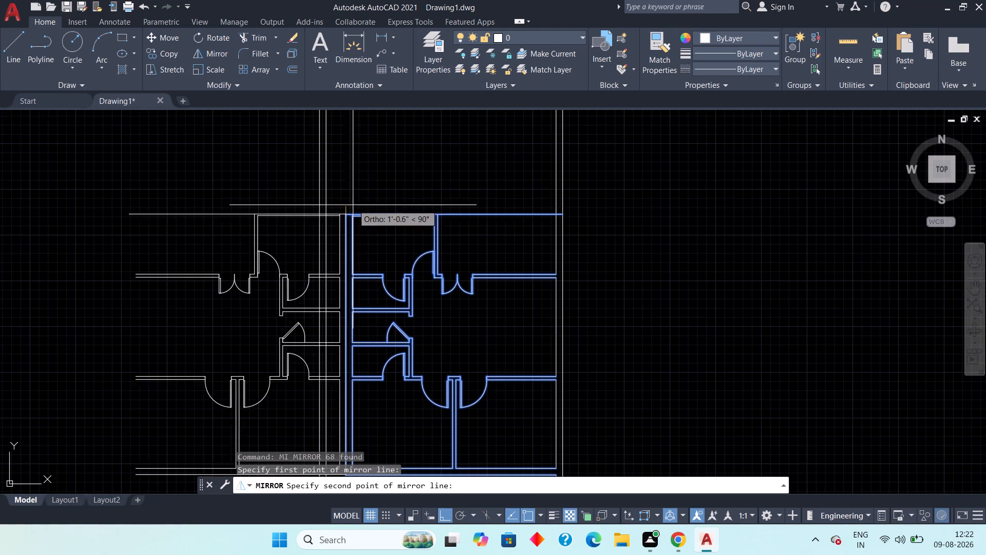
left_click(376, 188)
scroll(382, 187, "down", 3)
middle_click_drag(383, 188, 385, 217)
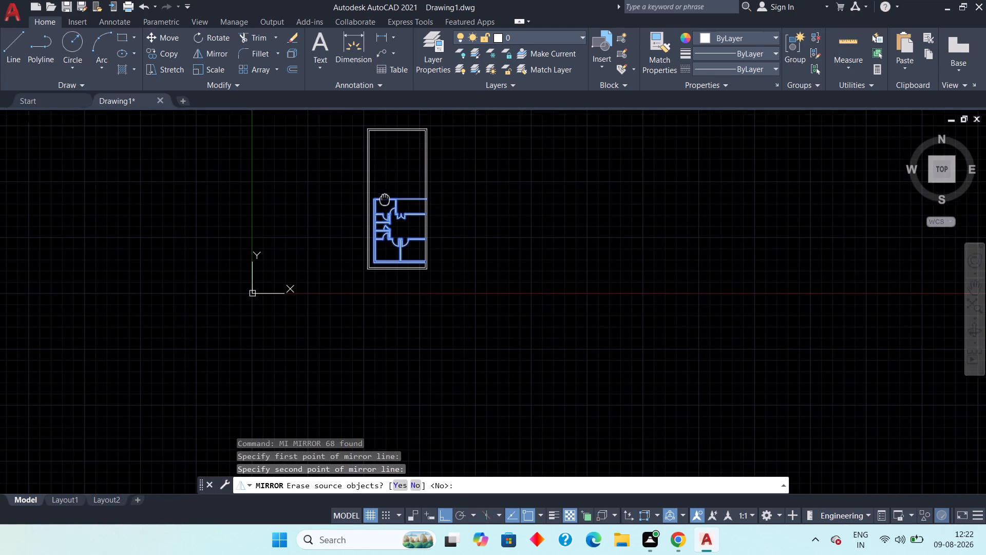
middle_click_drag(385, 217, 383, 237)
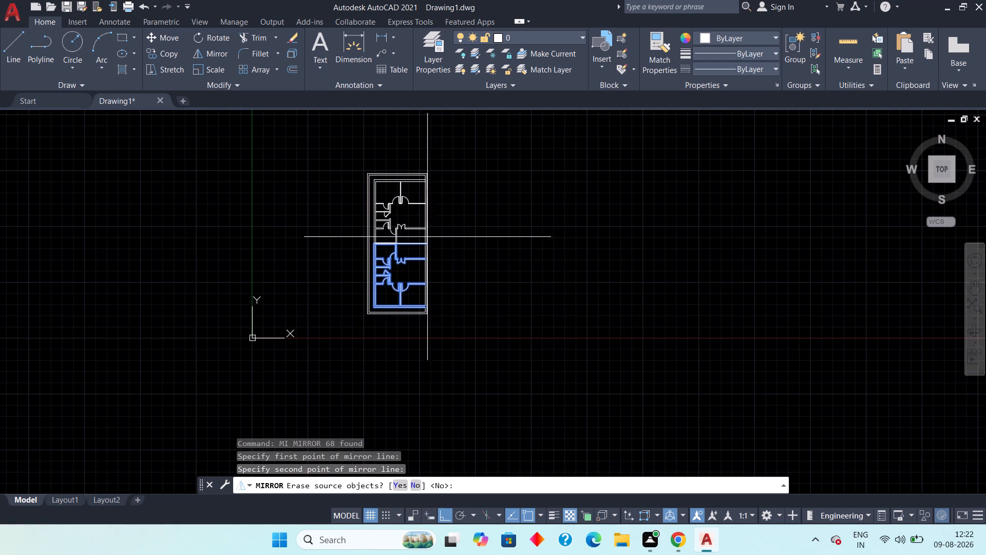
key("space")
key("Escape")
key("Escape")
Erase the two overlapping horizontal lines along the mirror axis between the two halves of the plan.
scroll(390, 238, "up", 3)
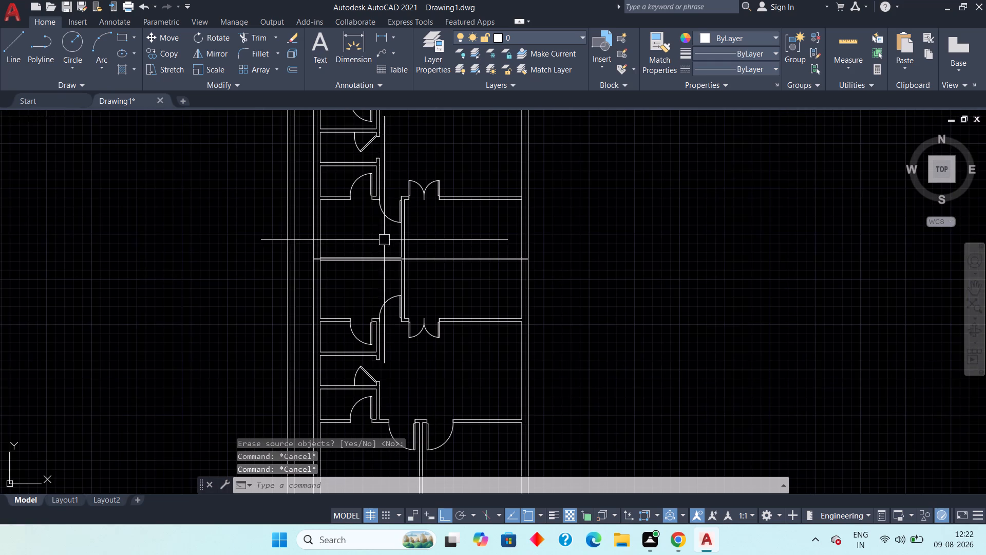
middle_click_drag(372, 244, 433, 248)
scroll(389, 264, "up", 4)
middle_click_drag(379, 293, 418, 329)
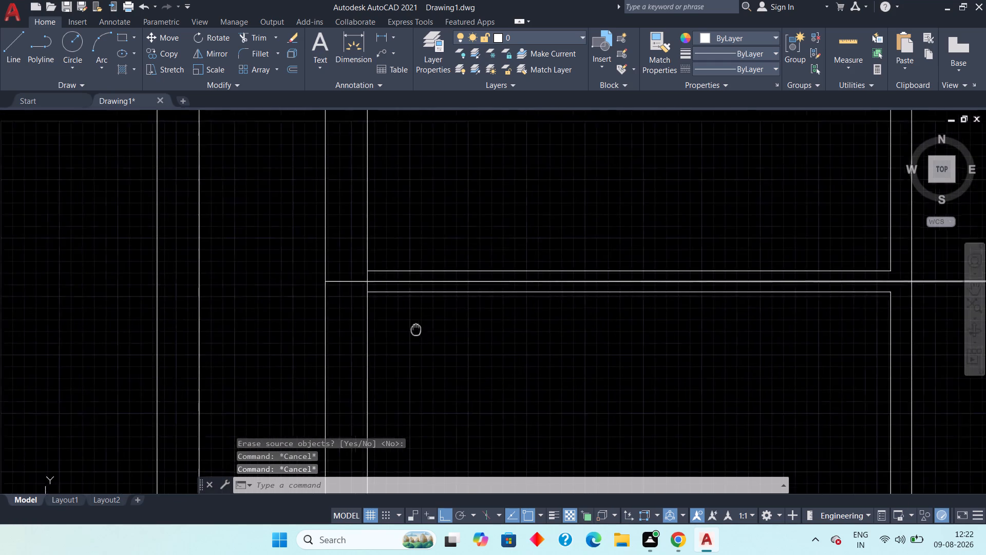
middle_click_drag(418, 329, 435, 345)
left_click(368, 299)
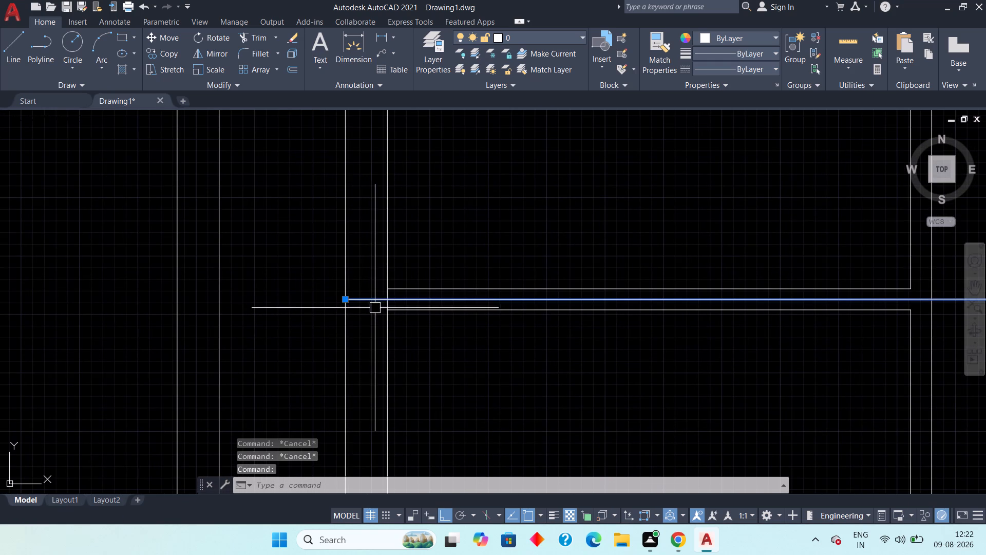
key("Delete")
scroll(386, 319, "down", 1)
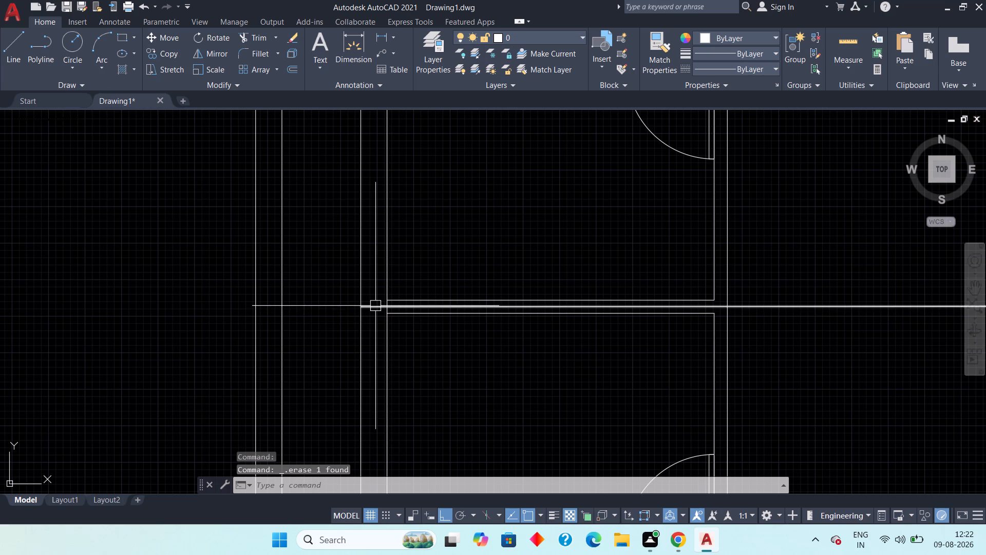
left_click(375, 307)
key("Delete")
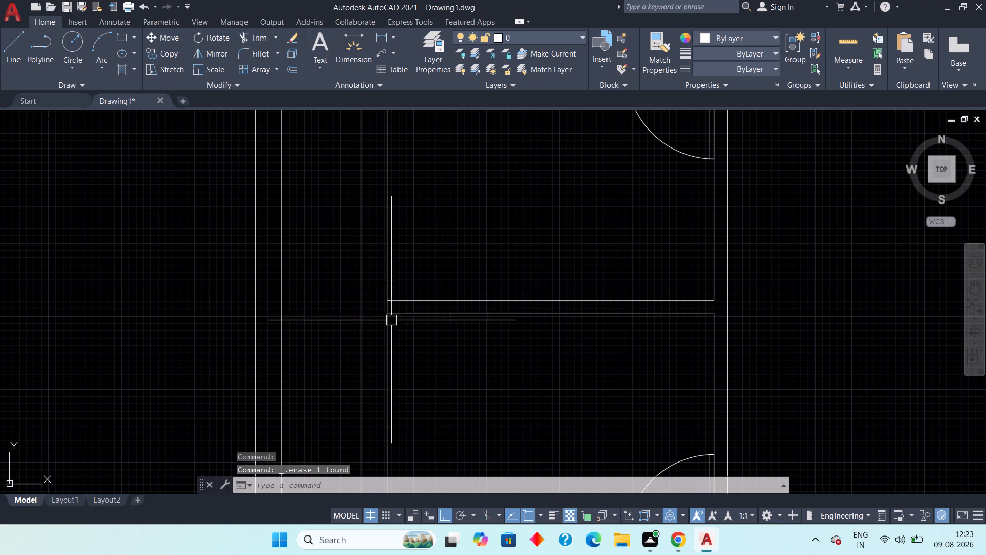
Examine the mirrored floor plan from the middle rooms up to the top wall and as a whole.
scroll(597, 317, "down", 3)
middle_click_drag(684, 322, 497, 305)
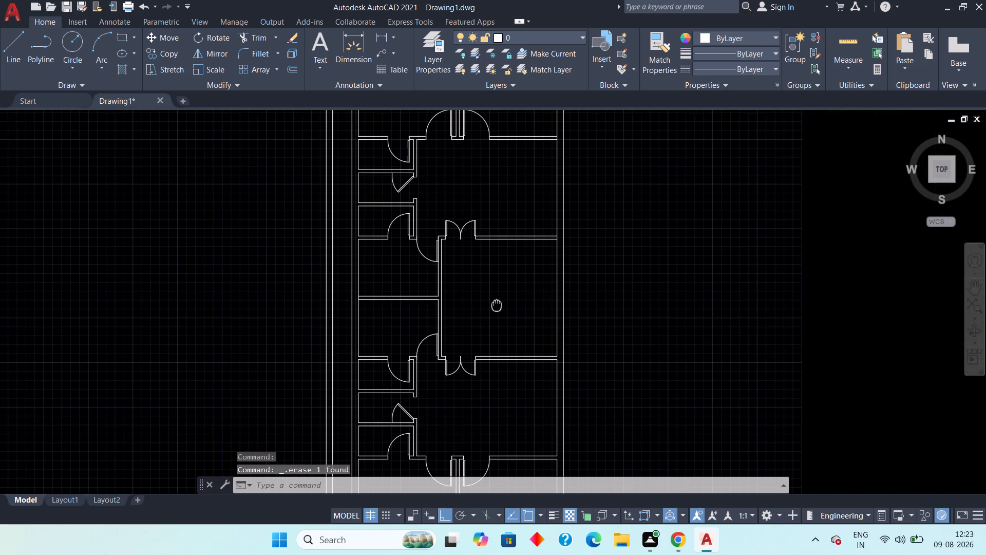
middle_click_drag(526, 206, 516, 242)
middle_click_drag(525, 207, 497, 264)
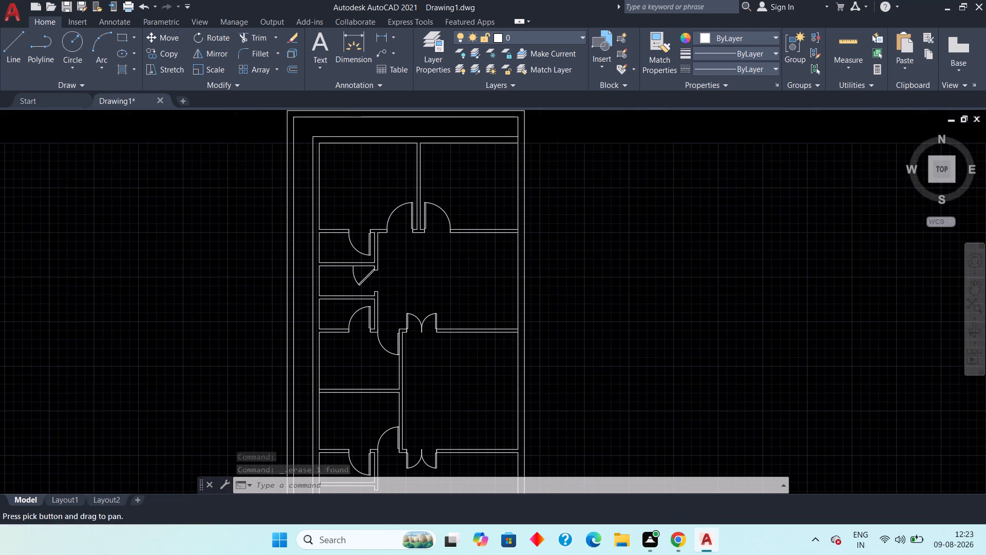
scroll(513, 216, "up", 3)
scroll(504, 227, "down", 2)
scroll(468, 255, "down", 2)
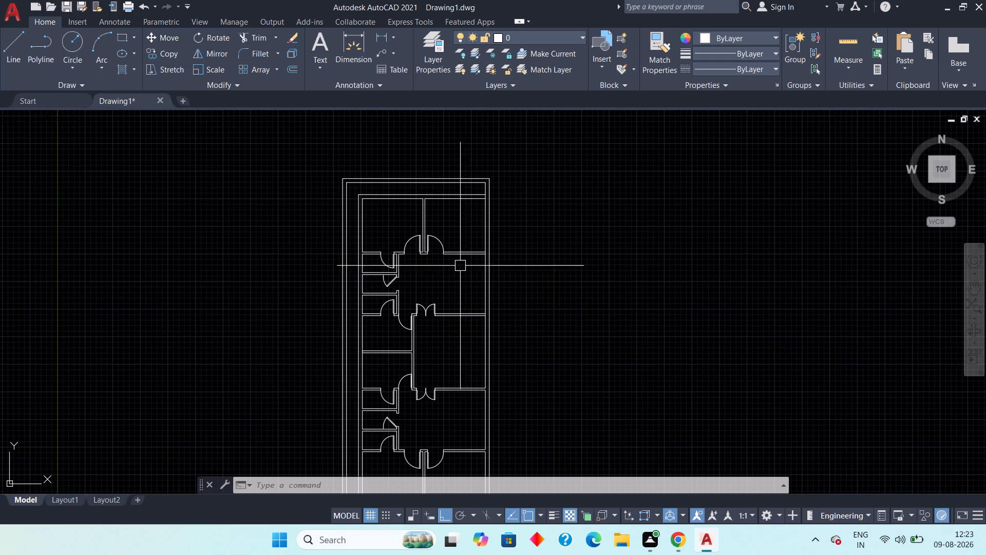
scroll(452, 282, "down", 1)
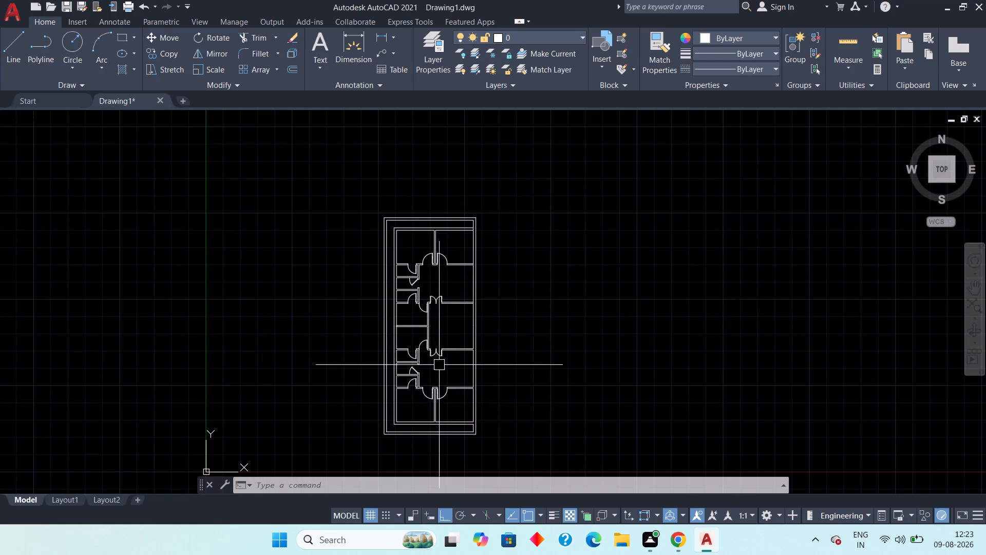
Trim the left wall's inner line between the two lines of the partition between the two middle left rooms.
scroll(438, 336, "up", 2)
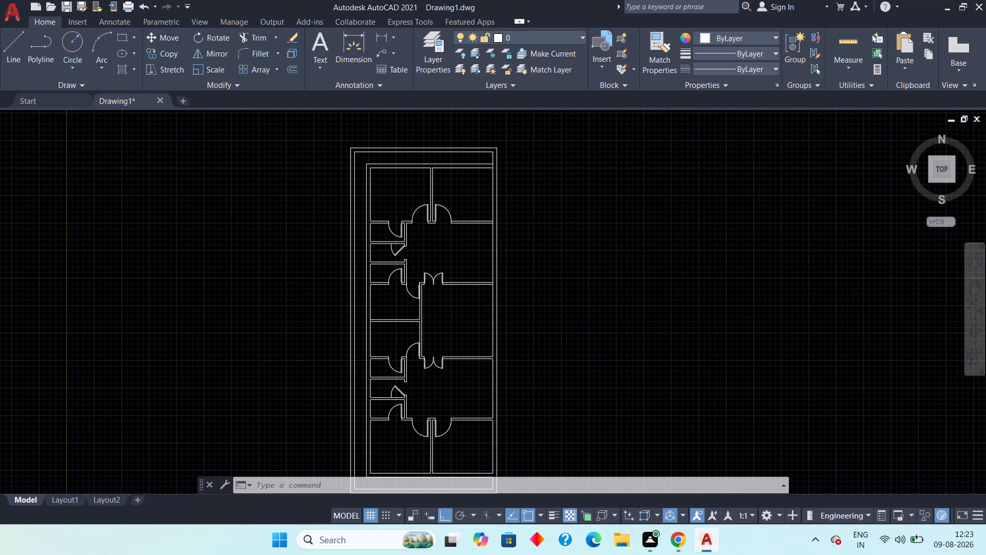
middle_click_drag(456, 334, 482, 331)
type("tr")
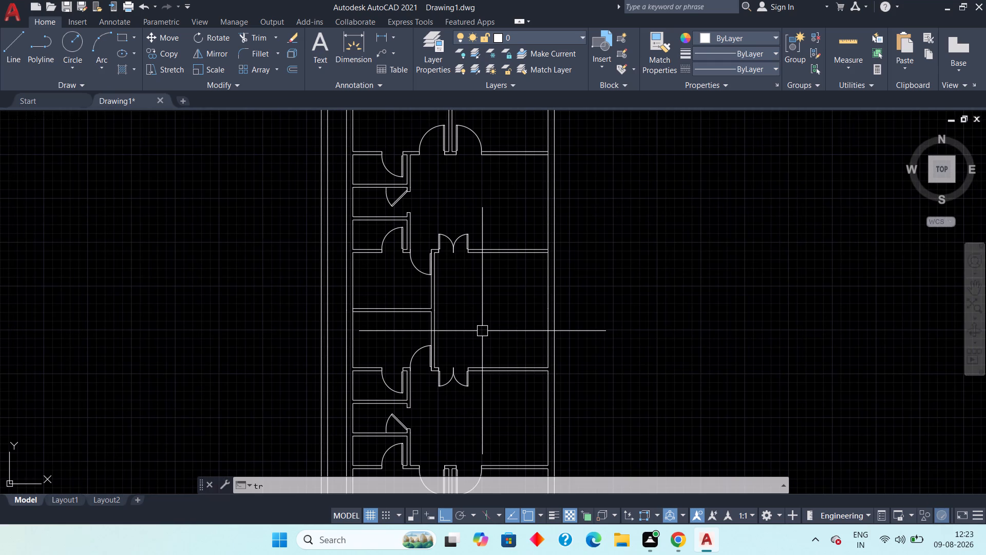
key("Escape")
key("Escape")
key("t")
key("r")
key("space")
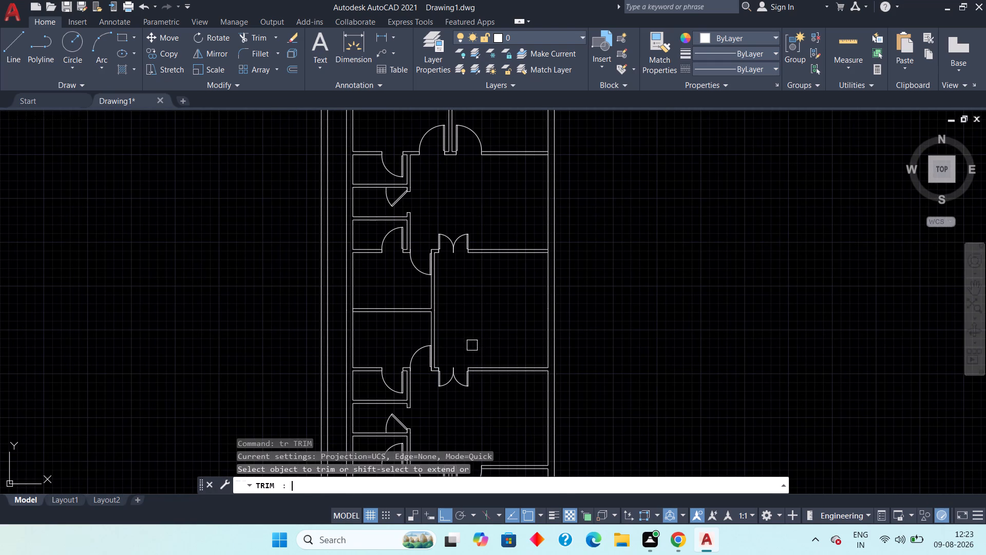
scroll(365, 310, "up", 3)
scroll(316, 306, "up", 4)
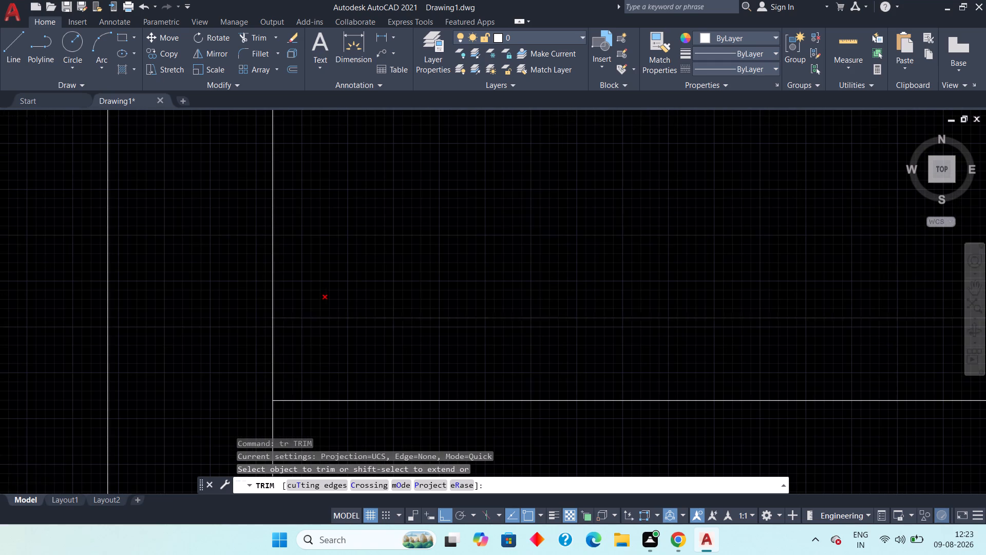
left_click(274, 365)
left_click(273, 349)
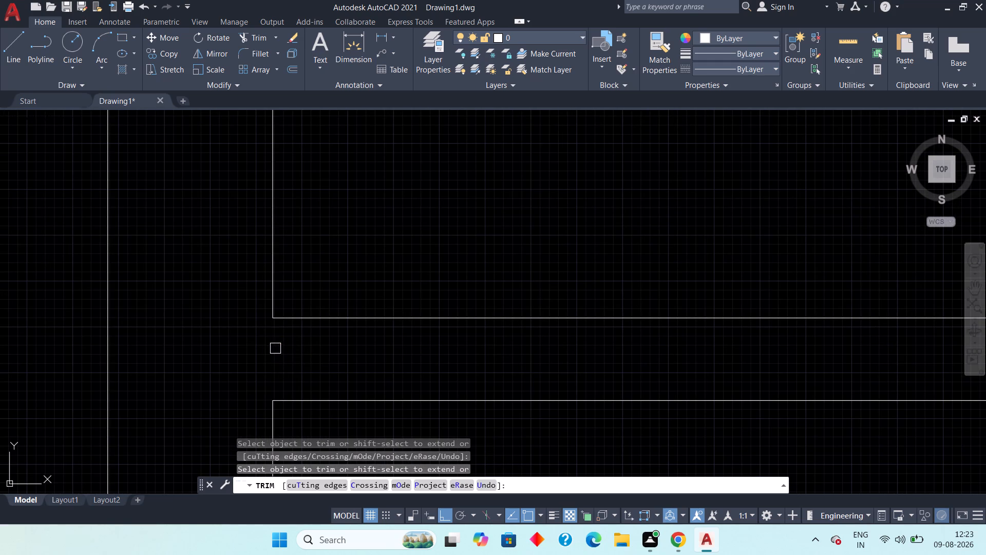
Trim the right wall's inner line between the two lines of the upper right room's top wall.
scroll(278, 348, "down", 3)
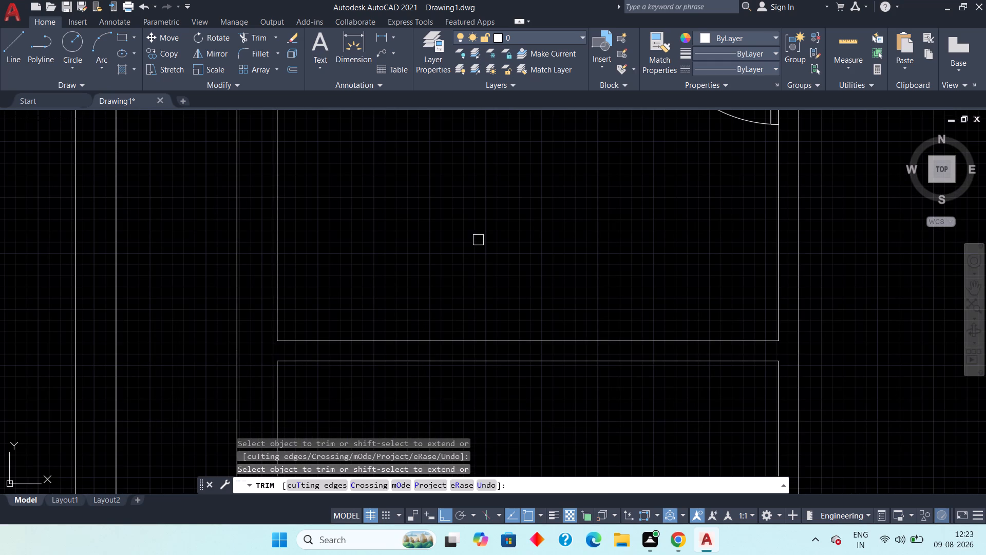
middle_click_drag(475, 230, 472, 438)
scroll(466, 424, "down", 2)
middle_click_drag(405, 364, 447, 436)
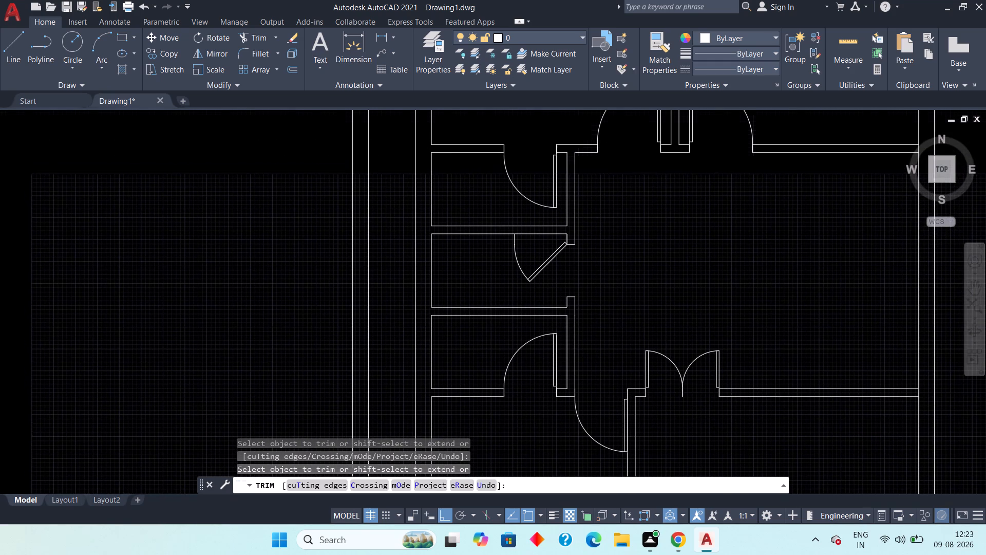
scroll(616, 318, "down", 1)
middle_click_drag(640, 301, 598, 388)
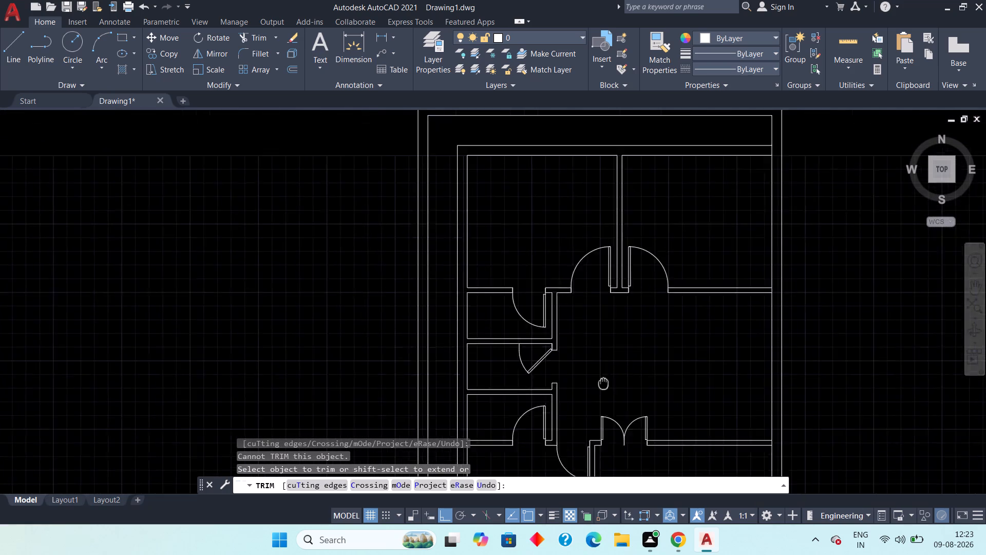
middle_click_drag(598, 388, 518, 387)
middle_click_drag(636, 225, 552, 272)
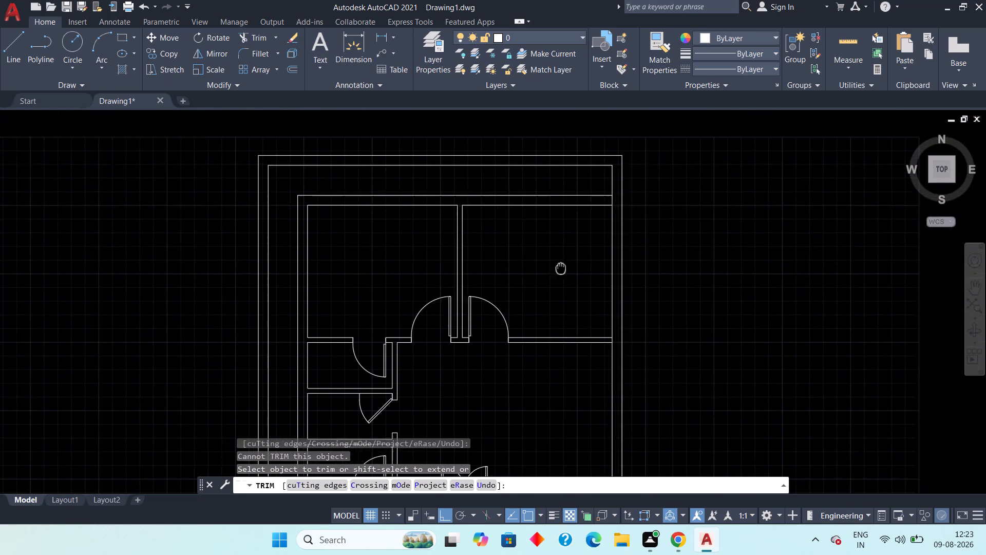
middle_click_drag(552, 272, 519, 284)
scroll(559, 231, "up", 4)
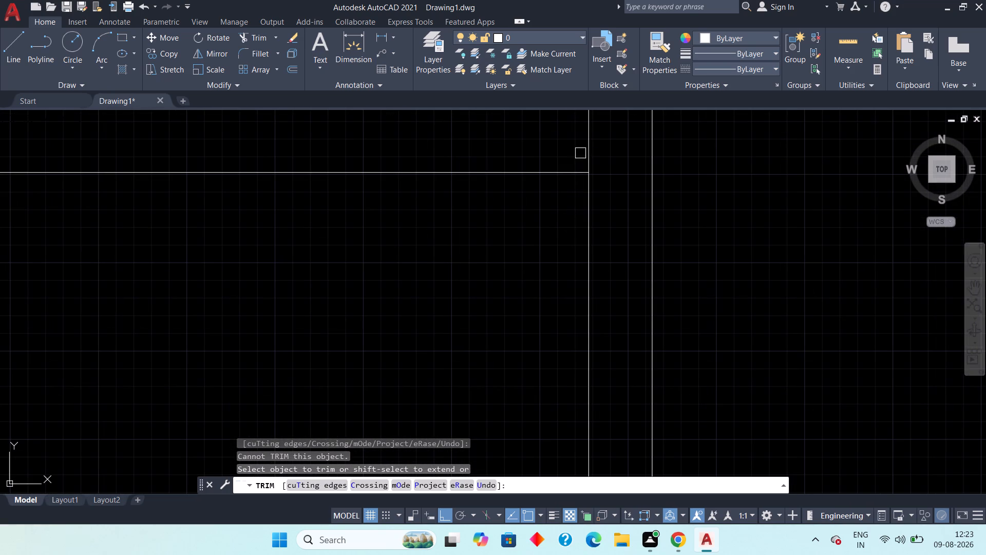
left_click(589, 151)
Trim the right wall's inner line where the upper right room's bottom wall and the upper double-door wall meet it.
scroll(577, 192, "down", 4)
middle_click_drag(523, 326, 510, 310)
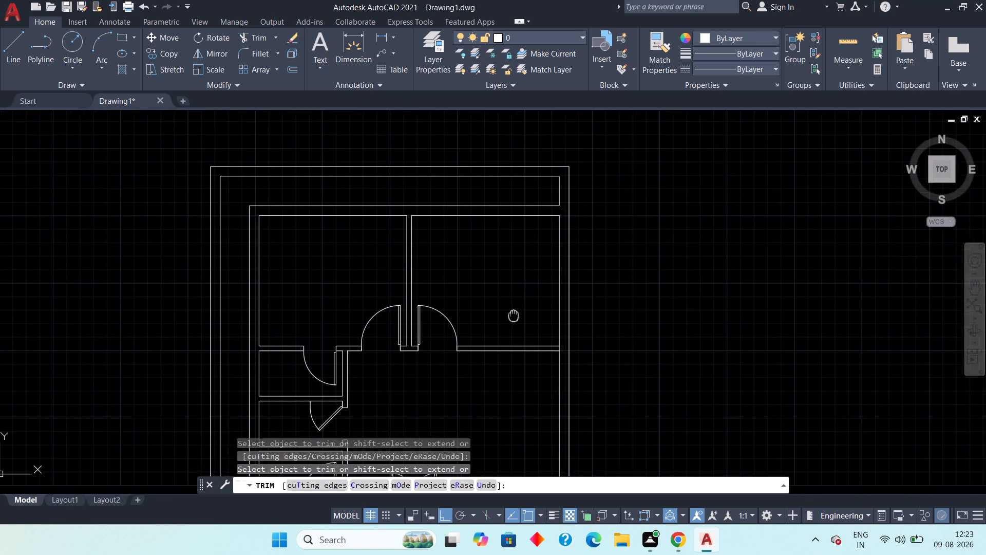
middle_click_drag(510, 310, 467, 248)
scroll(530, 292, "up", 3)
left_click(453, 242)
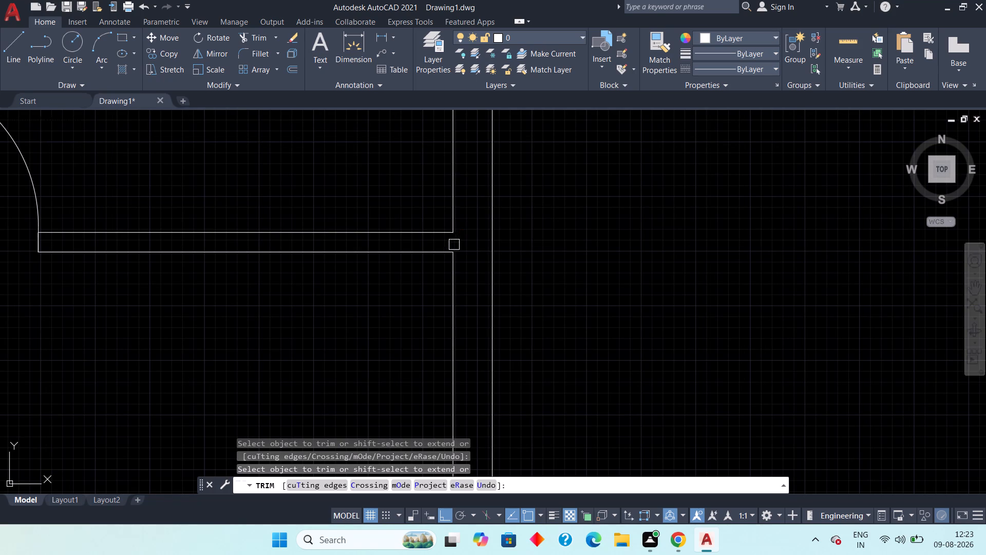
scroll(444, 257, "down", 3)
middle_click_drag(430, 298, 378, 205)
scroll(378, 334, "up", 4)
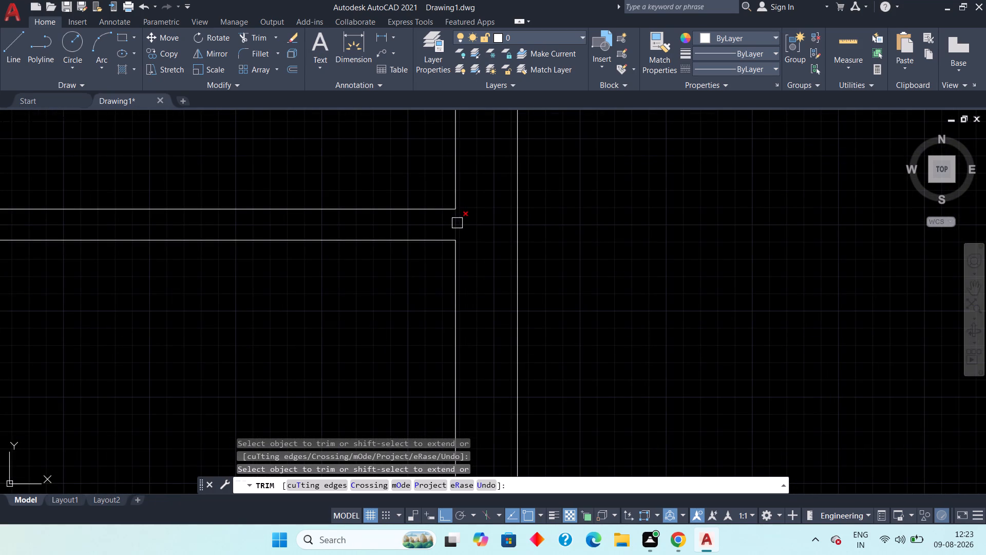
left_click(458, 227)
scroll(451, 235, "down", 3)
scroll(408, 314, "down", 2)
middle_click_drag(407, 314, 397, 193)
scroll(424, 273, "up", 3)
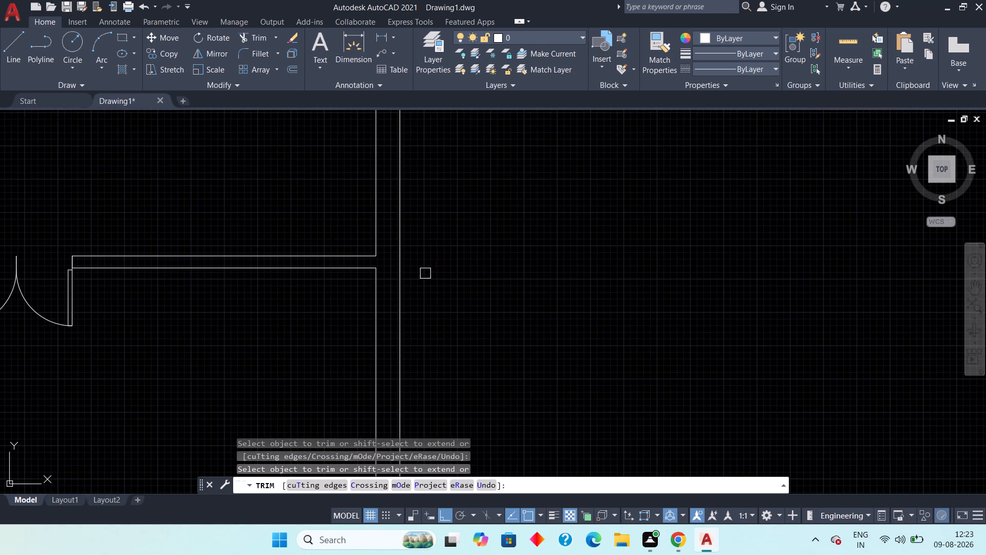
middle_click_drag(523, 275, 522, 270)
key("Escape")
key("Escape")
key("Escape")
Examine the trimmed floor plan as a whole and the lower hall between the double door and the bottom rooms.
scroll(509, 260, "down", 3)
middle_click_drag(506, 257, 532, 267)
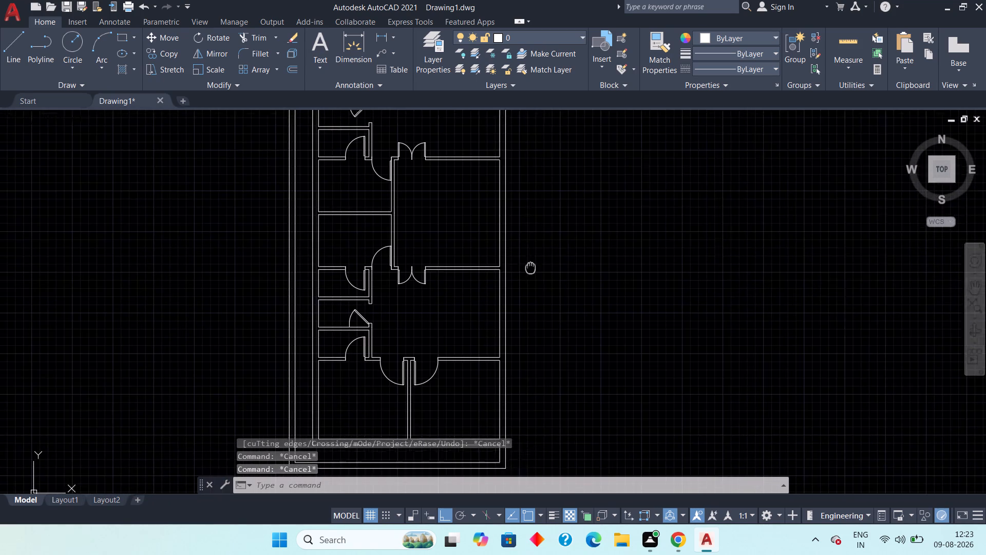
middle_click_drag(532, 267, 566, 271)
middle_click_drag(460, 235, 533, 288)
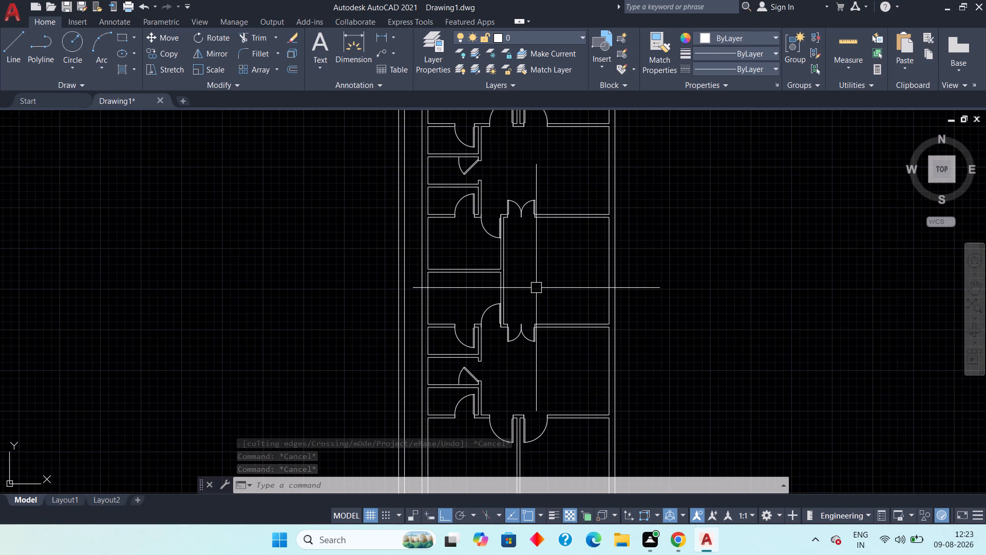
scroll(536, 288, "down", 2)
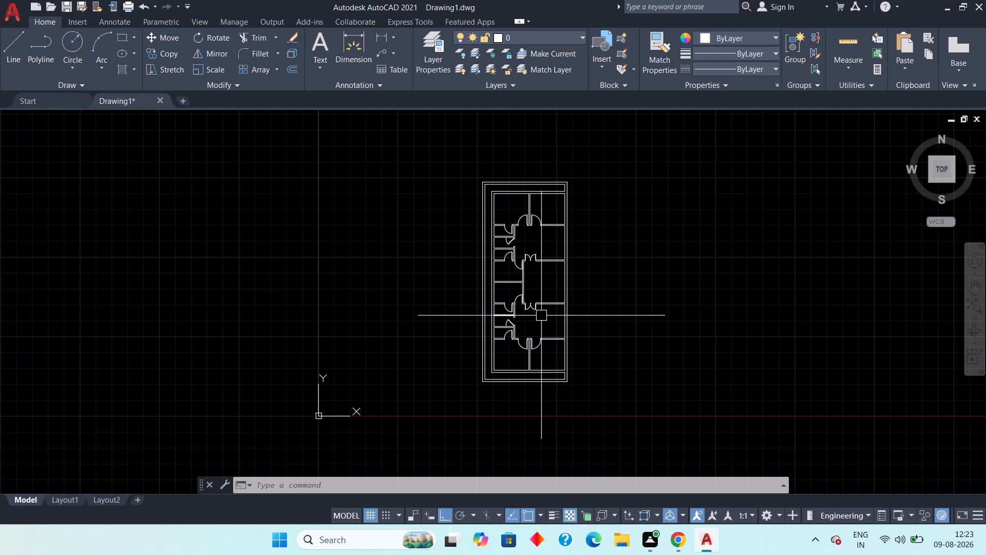
middle_click_drag(544, 320, 567, 344)
scroll(556, 353, "up", 3)
middle_click_drag(575, 351, 577, 351)
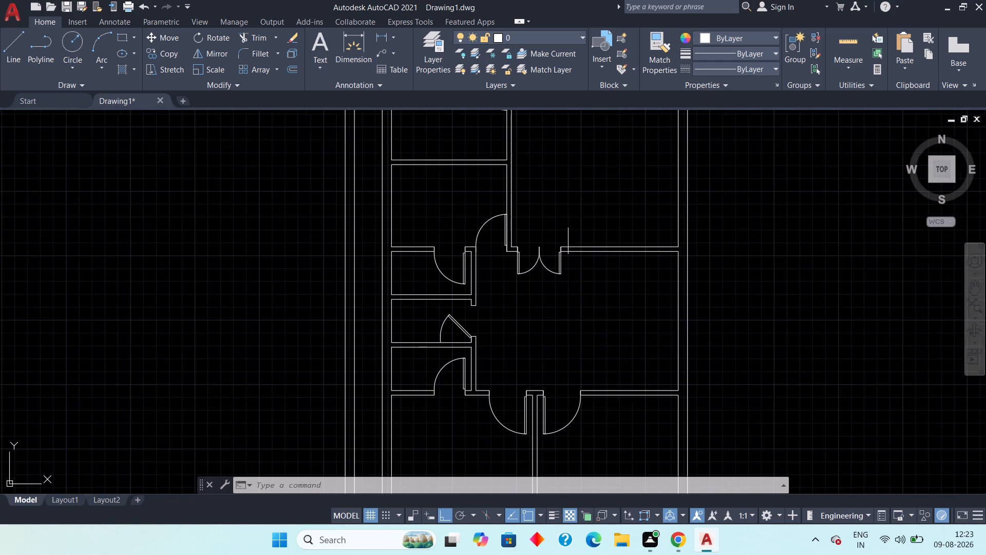
middle_click_drag(577, 351, 590, 354)
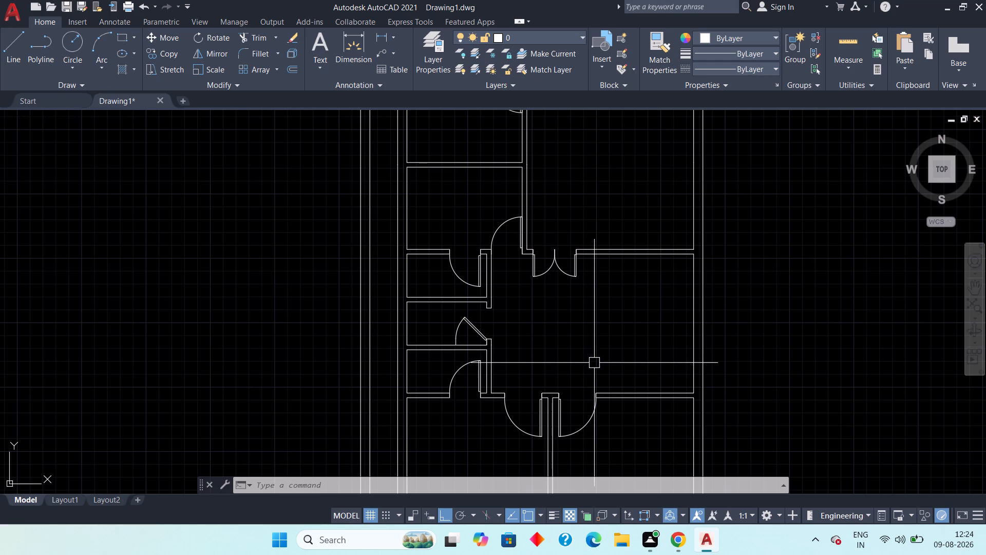
scroll(618, 353, "up", 2)
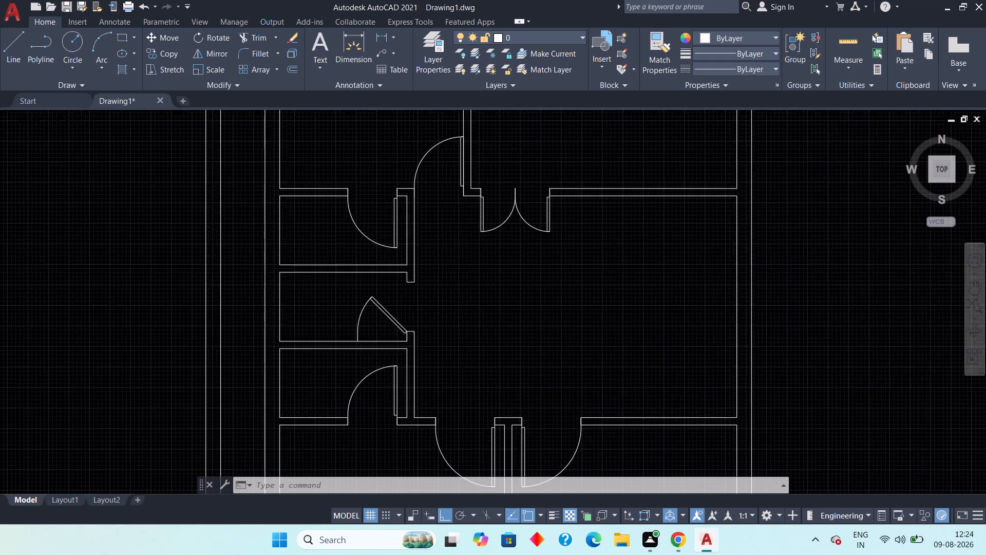
scroll(618, 353, "up", 1)
middle_click_drag(635, 359, 562, 242)
scroll(570, 257, "down", 2)
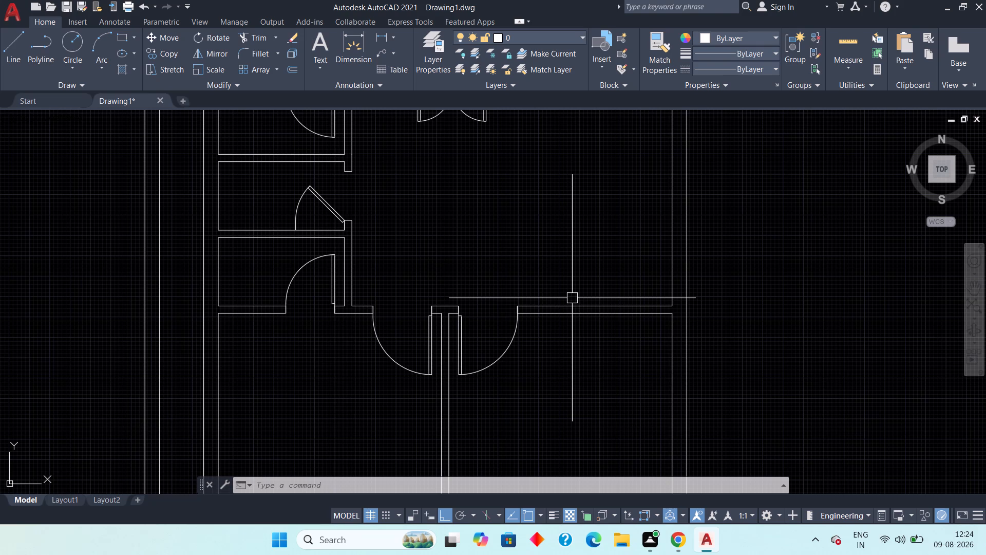
scroll(564, 284, "up", 1)
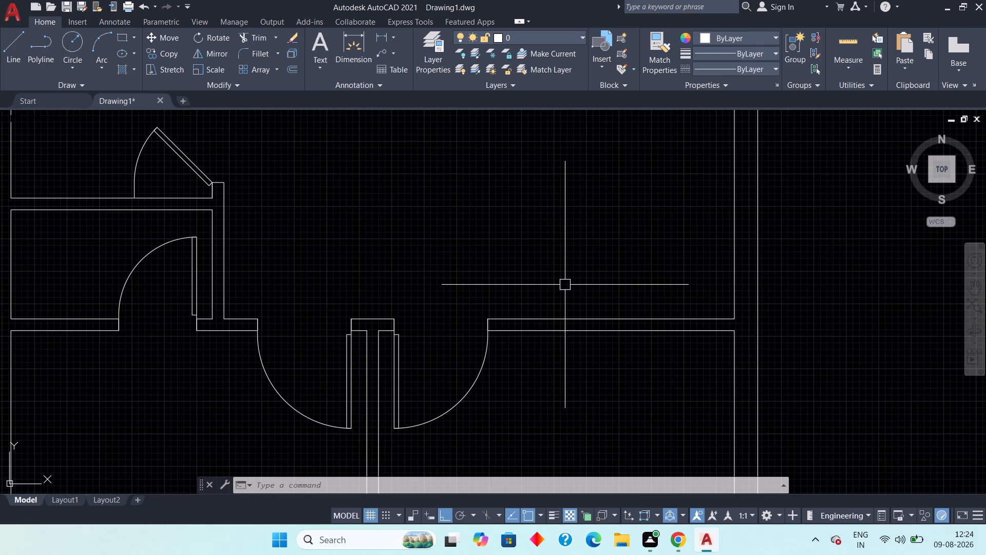
Offset the upper line of the lower hall's bottom wall 3'6" upward into the hall.
key("Escape")
key("Escape")
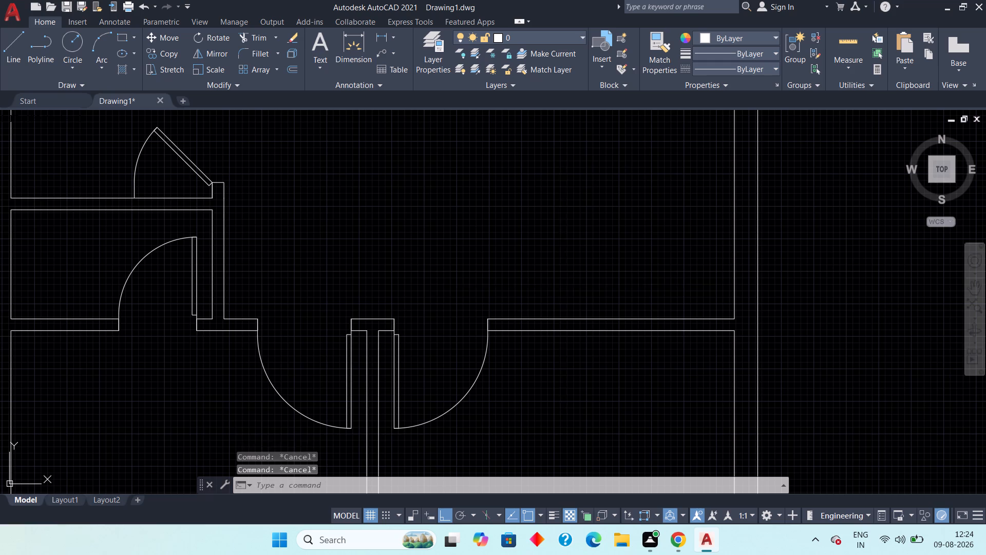
key("Escape")
key("o")
type("ff 3'6\"")
key("space")
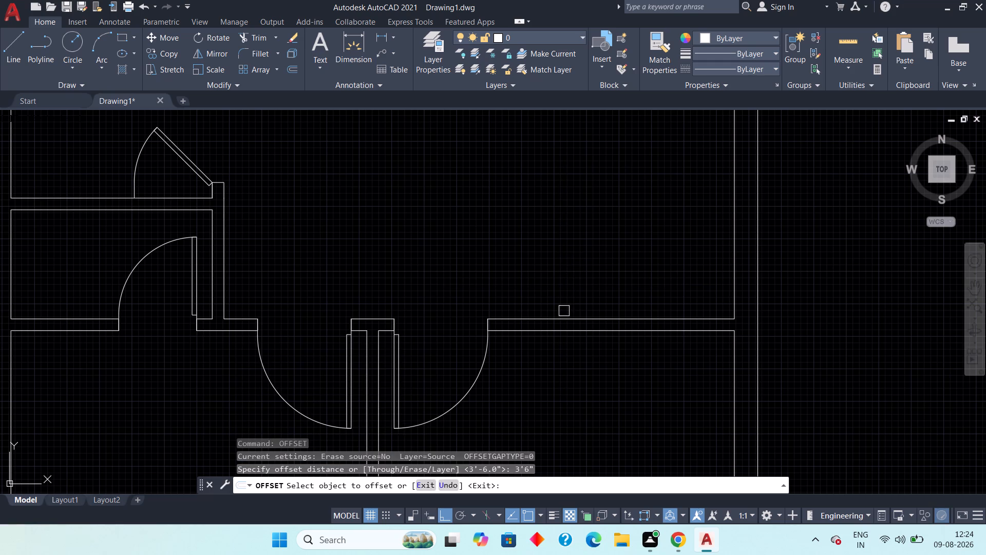
left_click(565, 316)
left_click(554, 270)
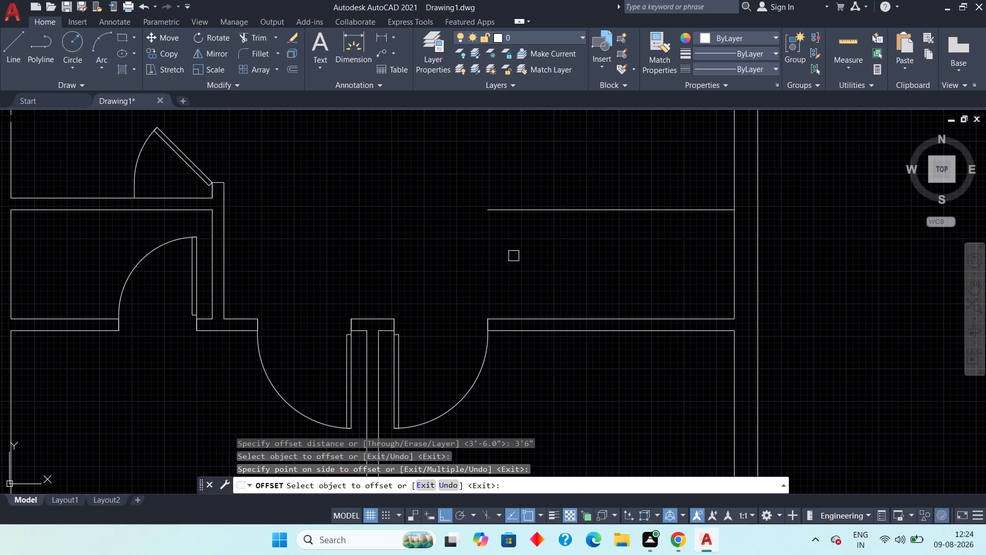
Offset the lower hall's right wall line and top wall line 3'6" inward into the hall.
middle_click_drag(541, 288, 542, 289)
middle_click_drag(542, 289, 560, 324)
middle_click_drag(663, 218, 653, 234)
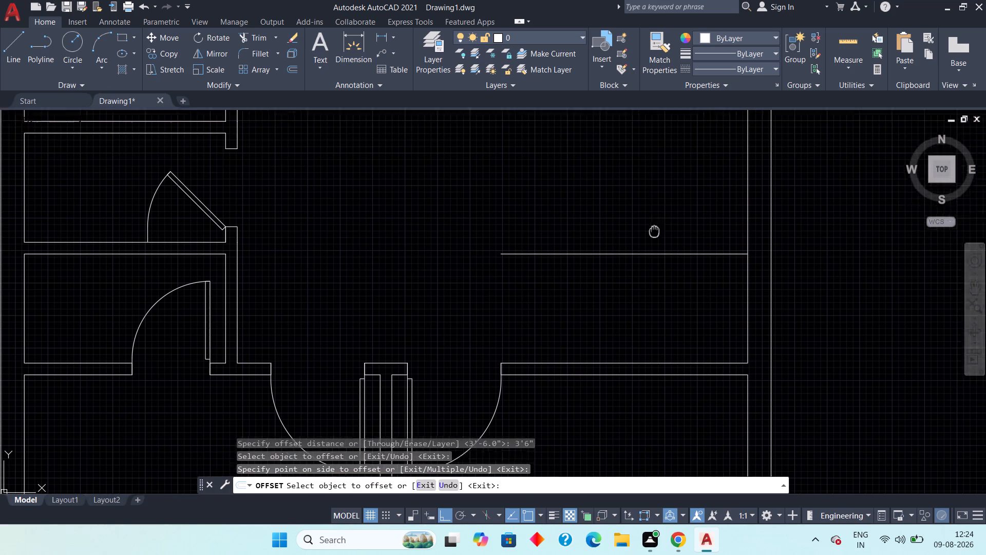
middle_click_drag(653, 234, 570, 321)
middle_click_drag(634, 302, 632, 320)
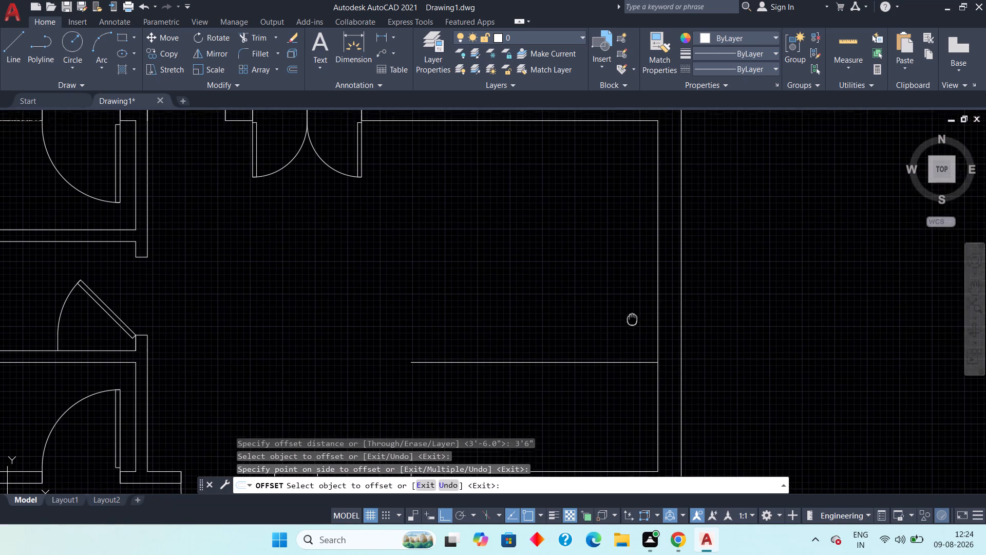
middle_click_drag(632, 320, 628, 341)
scroll(628, 341, "down", 1)
left_click(644, 321)
left_click(616, 325)
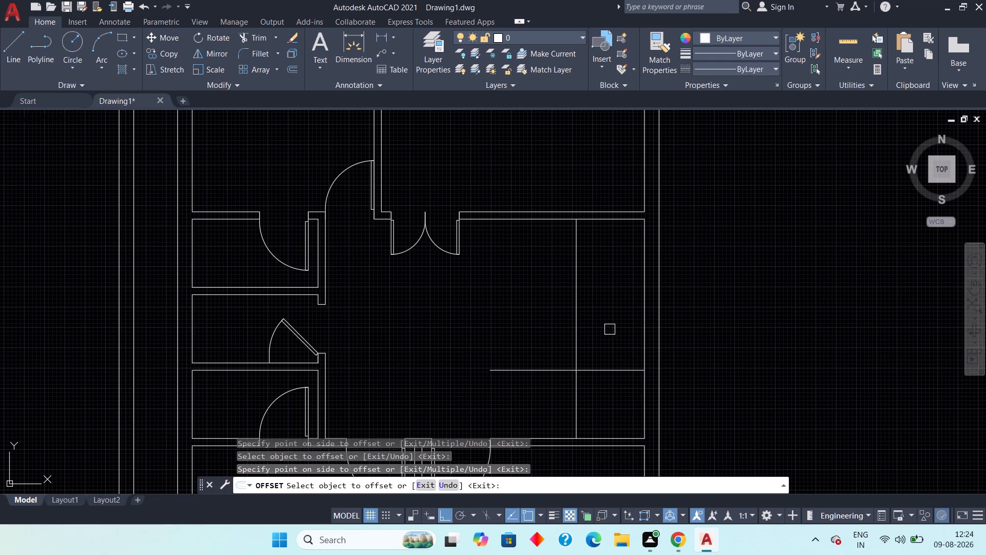
left_click(539, 223)
left_click(543, 273)
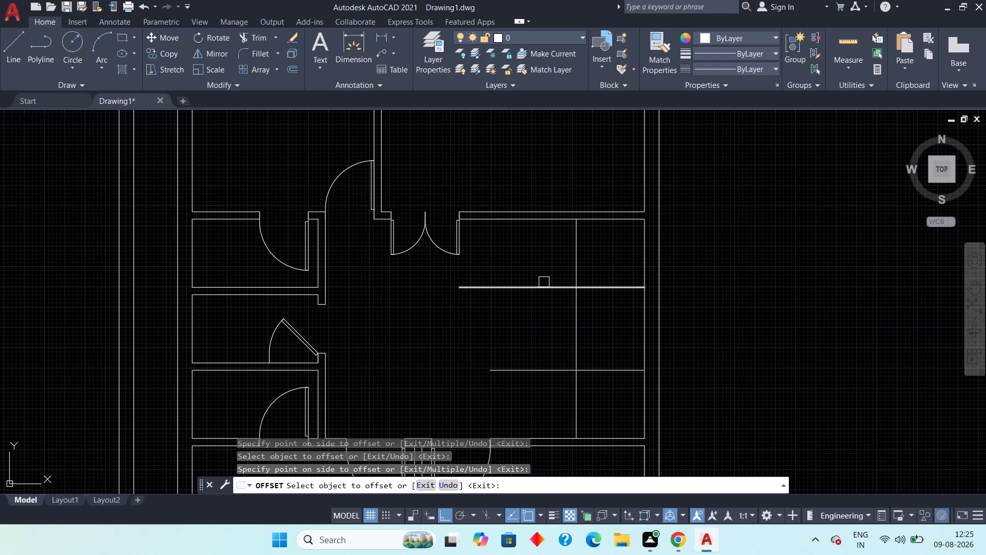
key("Escape")
key("Escape")
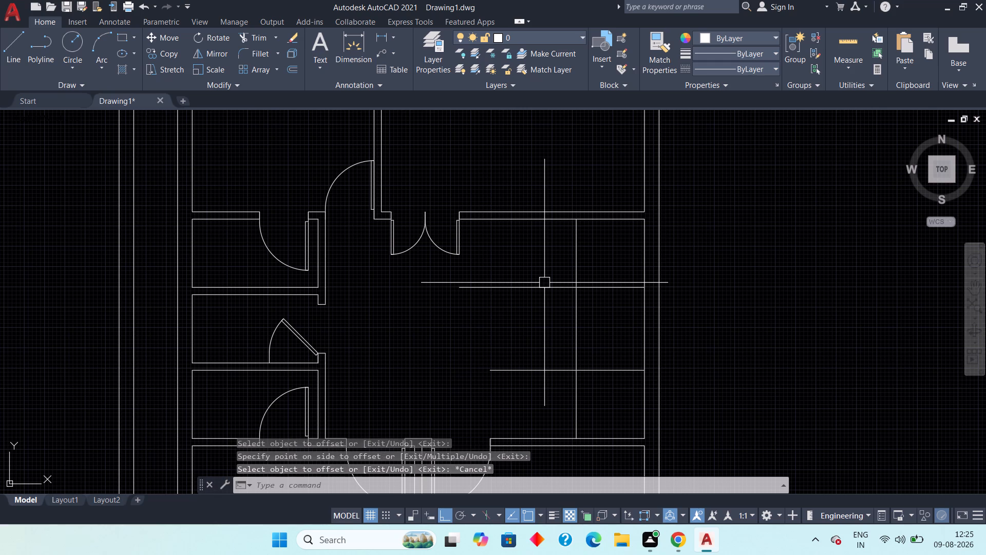
Trim the offset lines beyond their two intersections in the lower hall to leave a U-shaped outline open to the left.
type("tr")
key("space")
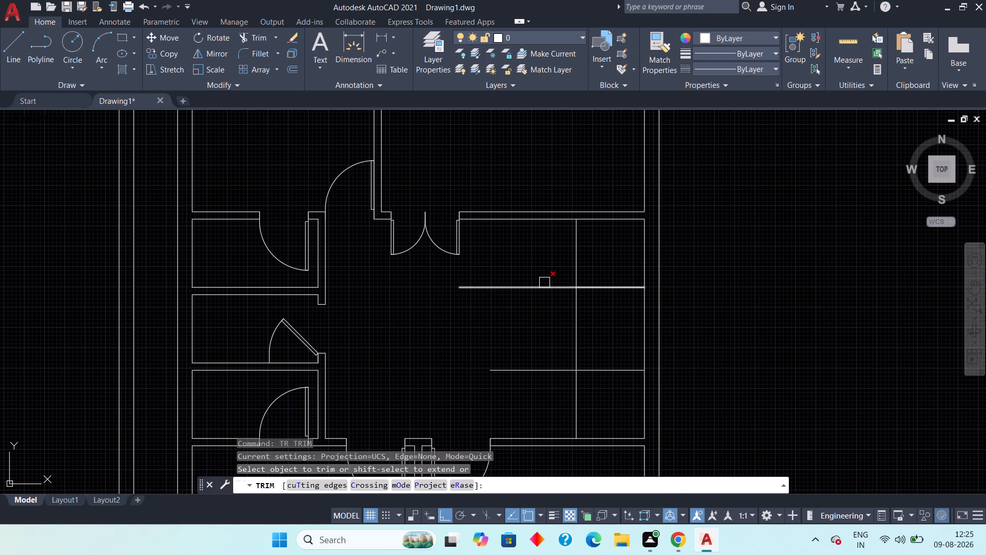
left_click(565, 242)
left_click(615, 303)
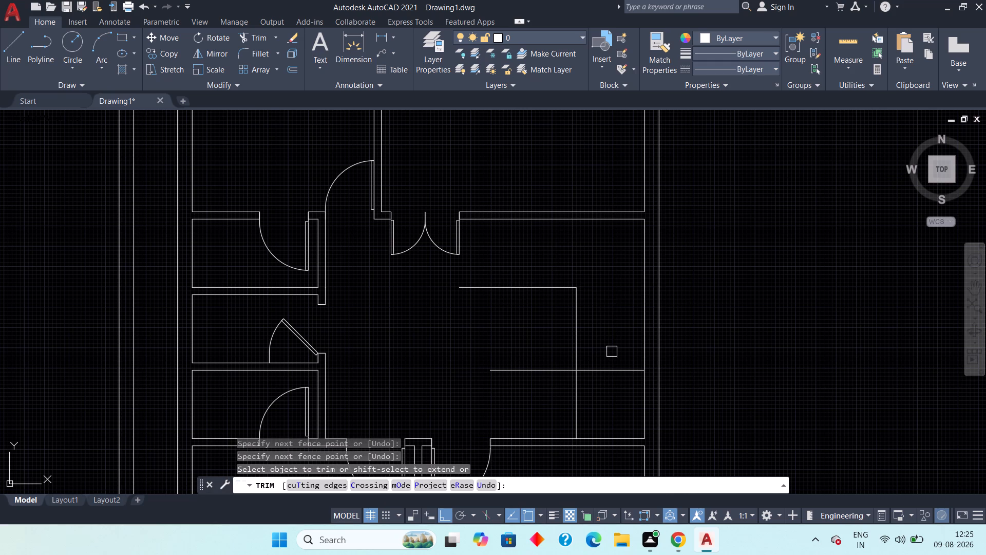
left_click(620, 353)
left_click(576, 406)
key("Escape")
key("Escape")
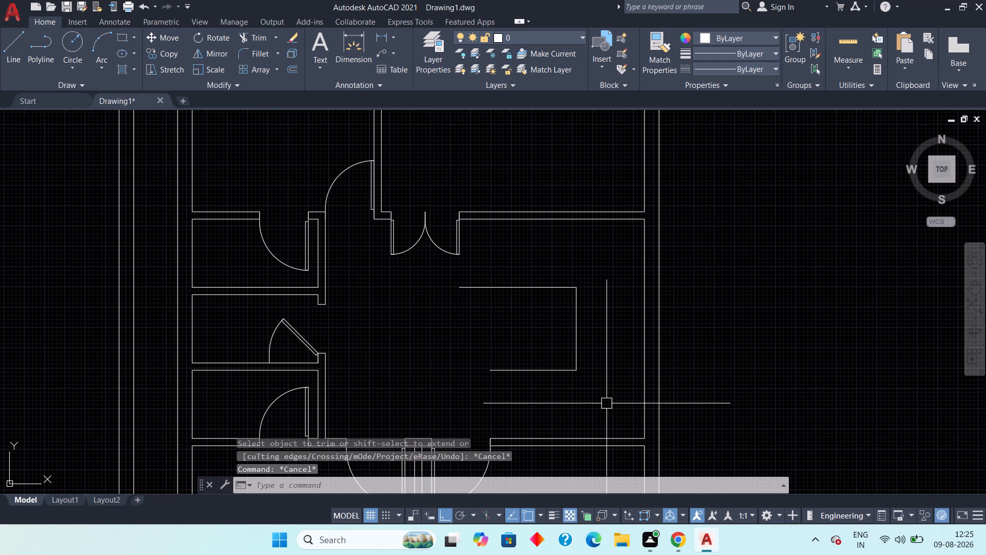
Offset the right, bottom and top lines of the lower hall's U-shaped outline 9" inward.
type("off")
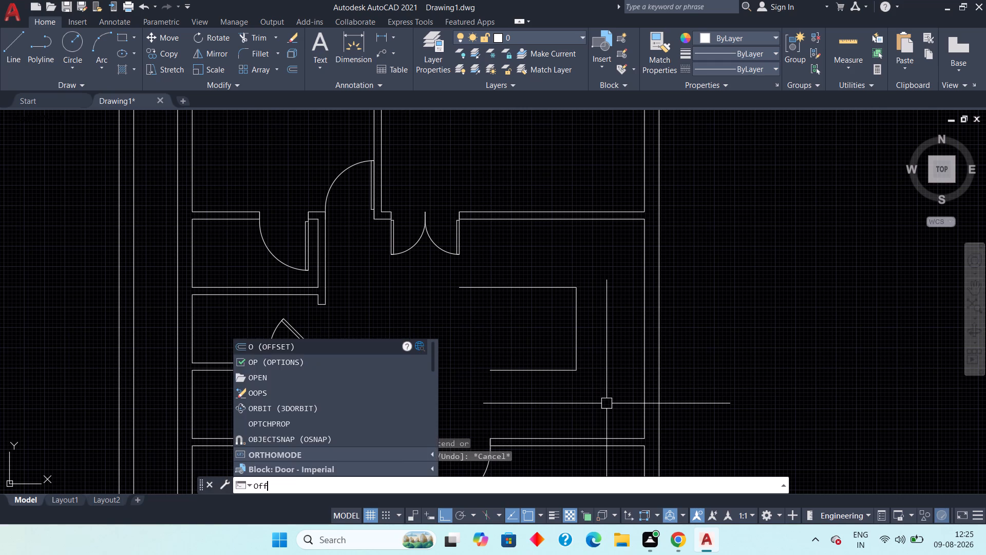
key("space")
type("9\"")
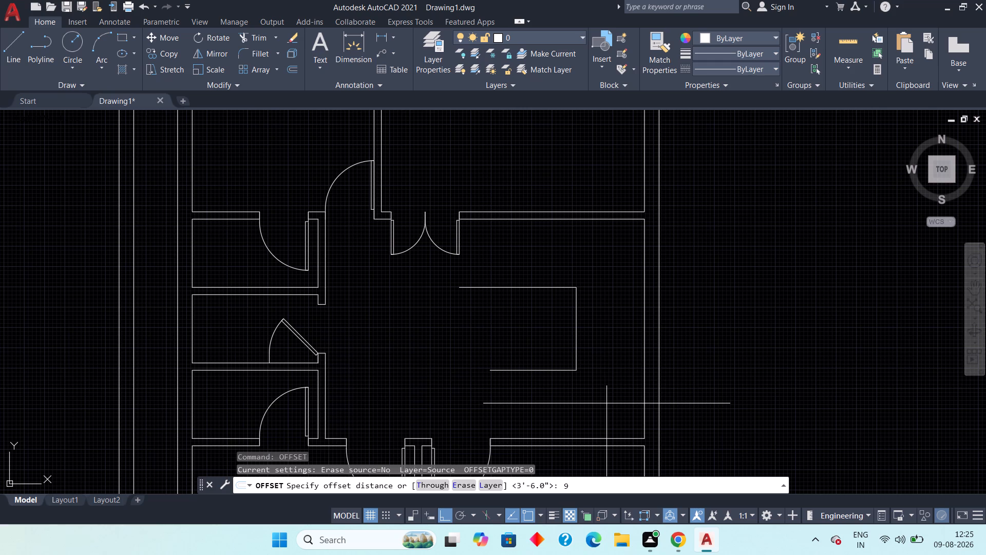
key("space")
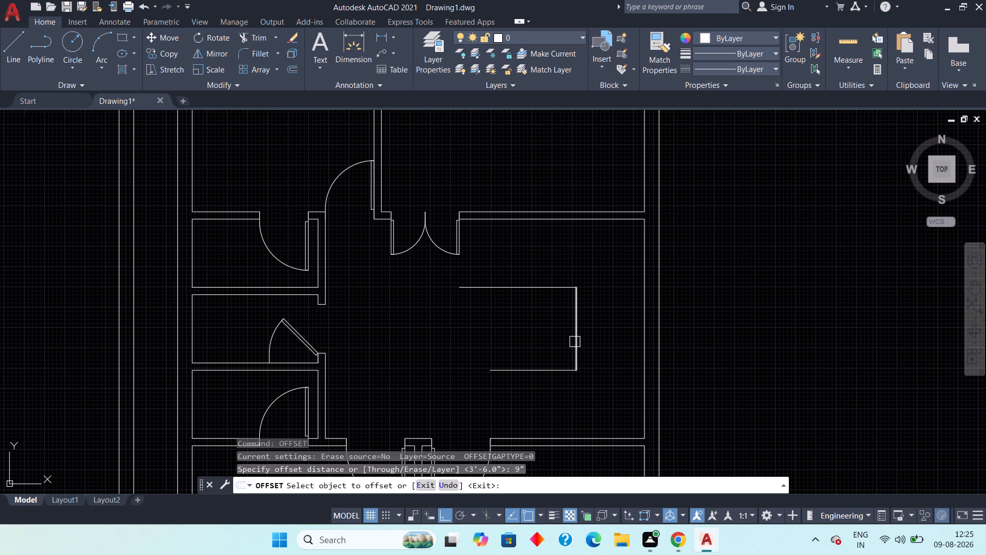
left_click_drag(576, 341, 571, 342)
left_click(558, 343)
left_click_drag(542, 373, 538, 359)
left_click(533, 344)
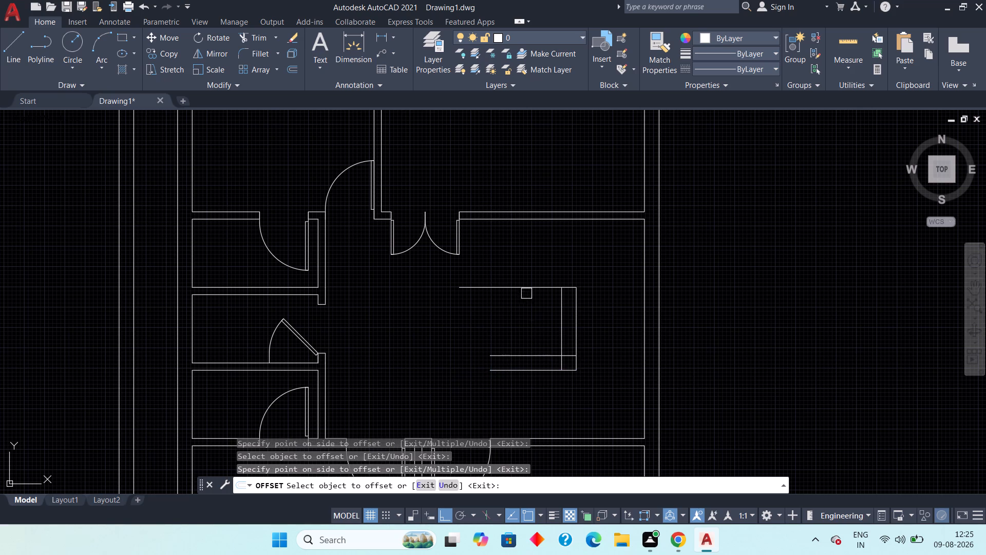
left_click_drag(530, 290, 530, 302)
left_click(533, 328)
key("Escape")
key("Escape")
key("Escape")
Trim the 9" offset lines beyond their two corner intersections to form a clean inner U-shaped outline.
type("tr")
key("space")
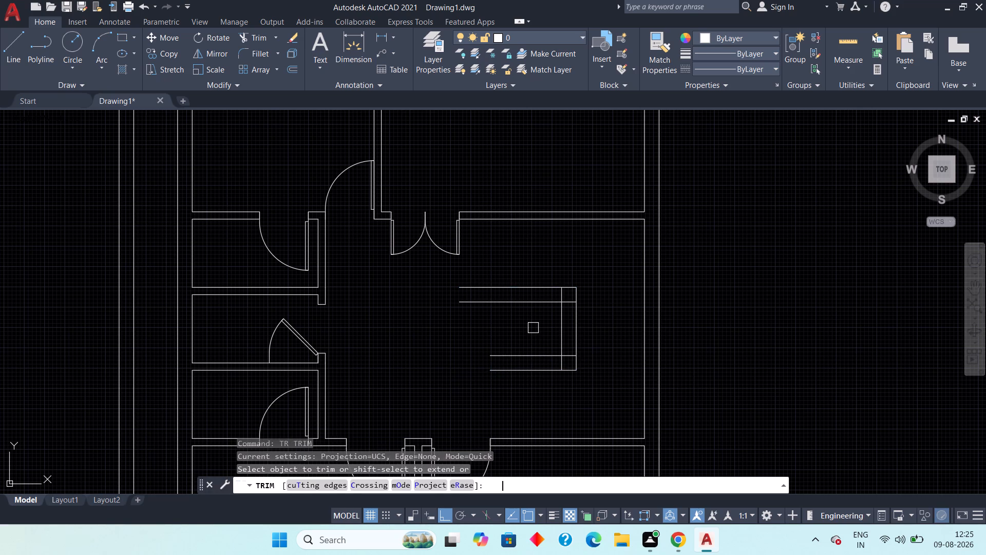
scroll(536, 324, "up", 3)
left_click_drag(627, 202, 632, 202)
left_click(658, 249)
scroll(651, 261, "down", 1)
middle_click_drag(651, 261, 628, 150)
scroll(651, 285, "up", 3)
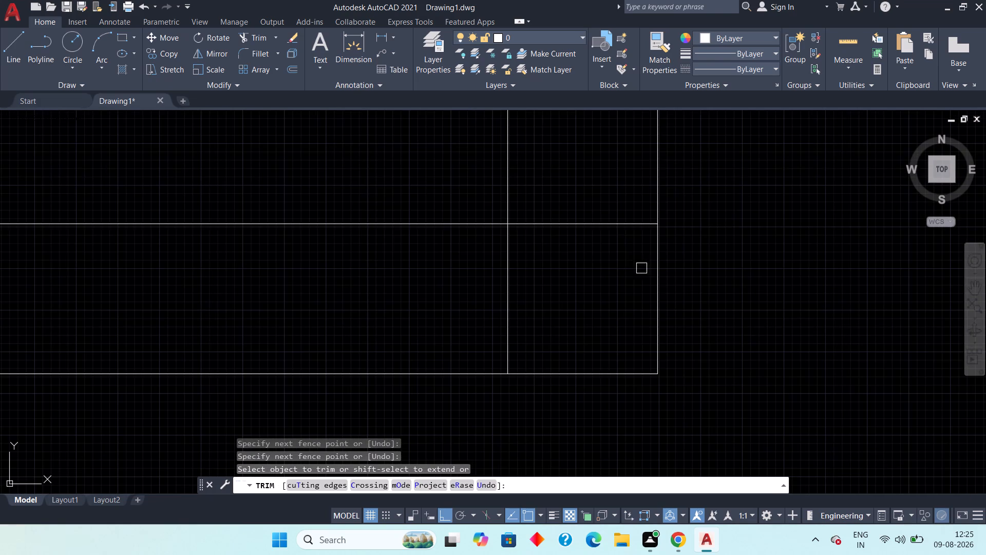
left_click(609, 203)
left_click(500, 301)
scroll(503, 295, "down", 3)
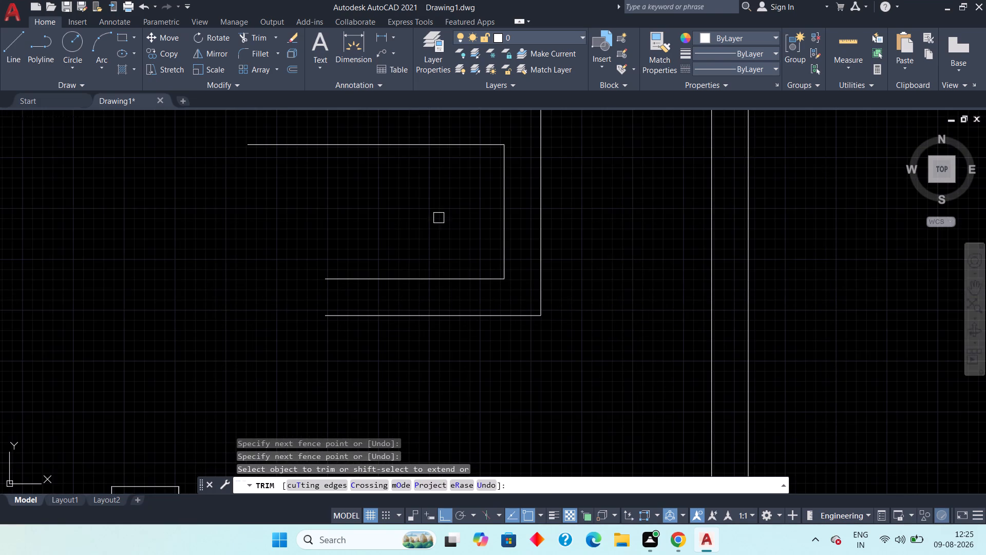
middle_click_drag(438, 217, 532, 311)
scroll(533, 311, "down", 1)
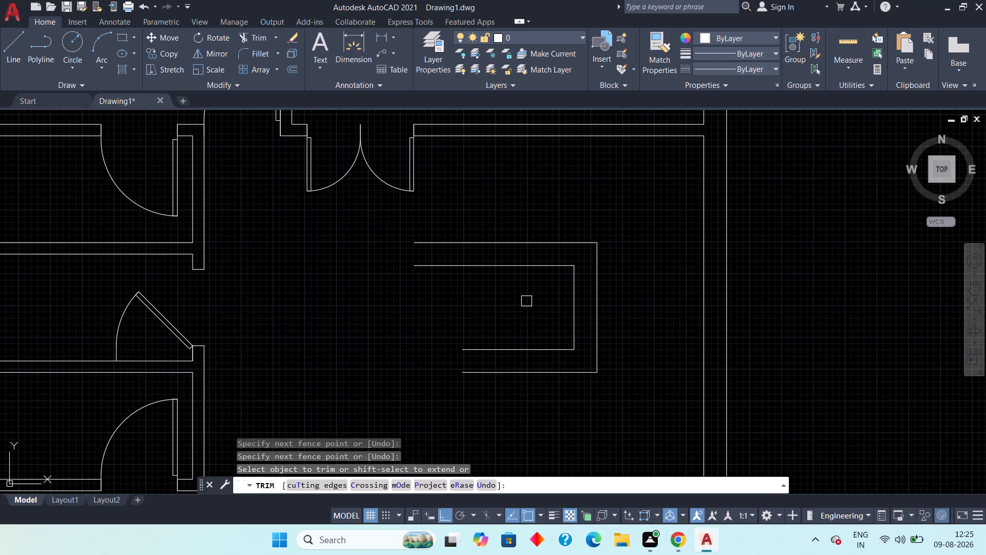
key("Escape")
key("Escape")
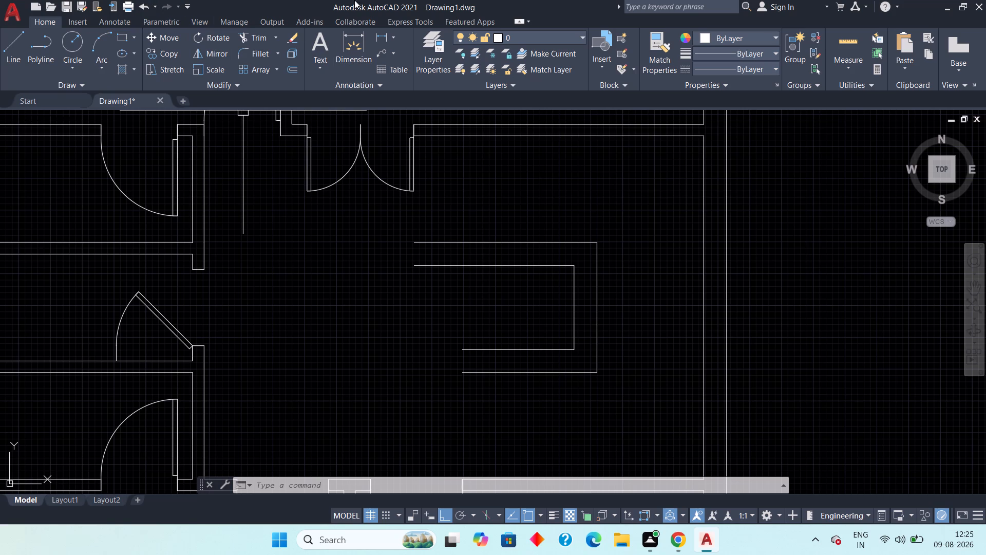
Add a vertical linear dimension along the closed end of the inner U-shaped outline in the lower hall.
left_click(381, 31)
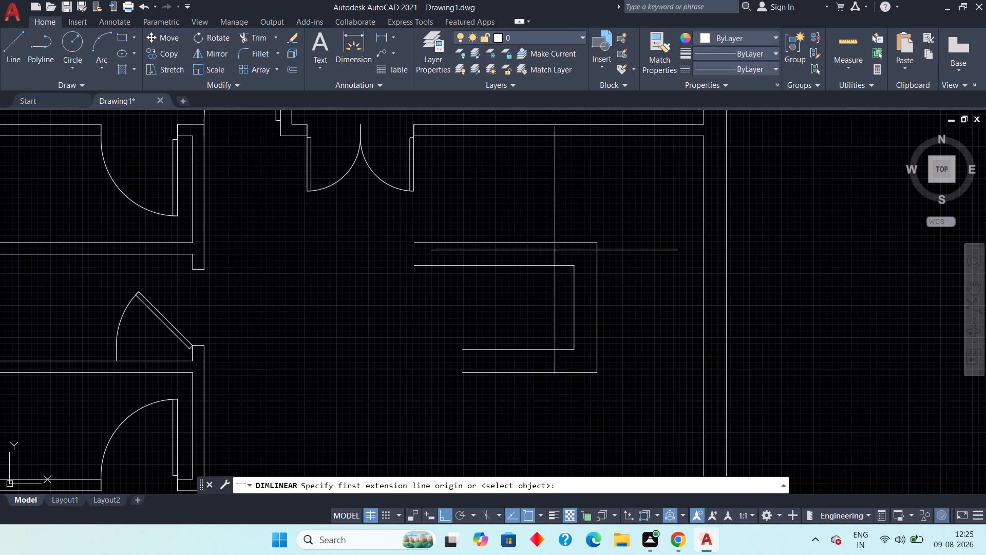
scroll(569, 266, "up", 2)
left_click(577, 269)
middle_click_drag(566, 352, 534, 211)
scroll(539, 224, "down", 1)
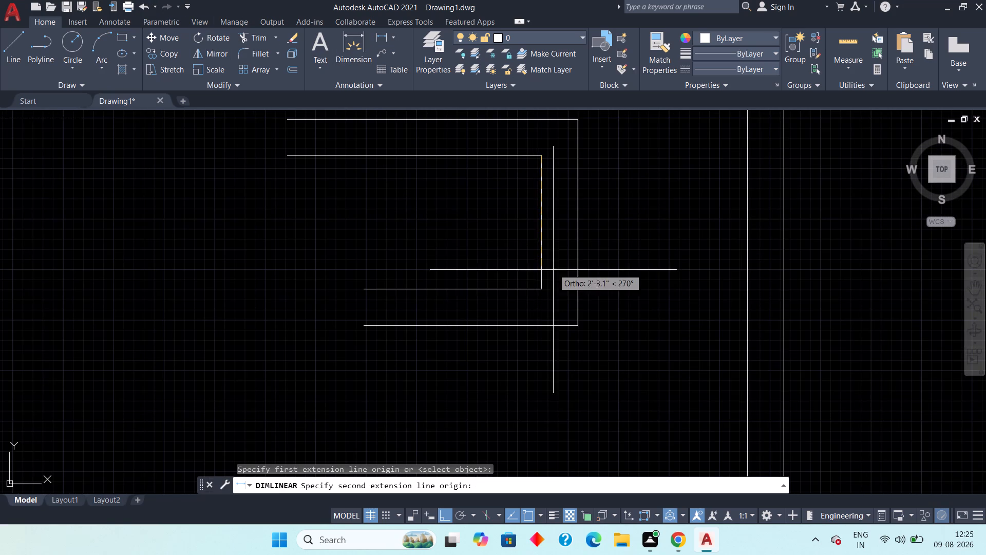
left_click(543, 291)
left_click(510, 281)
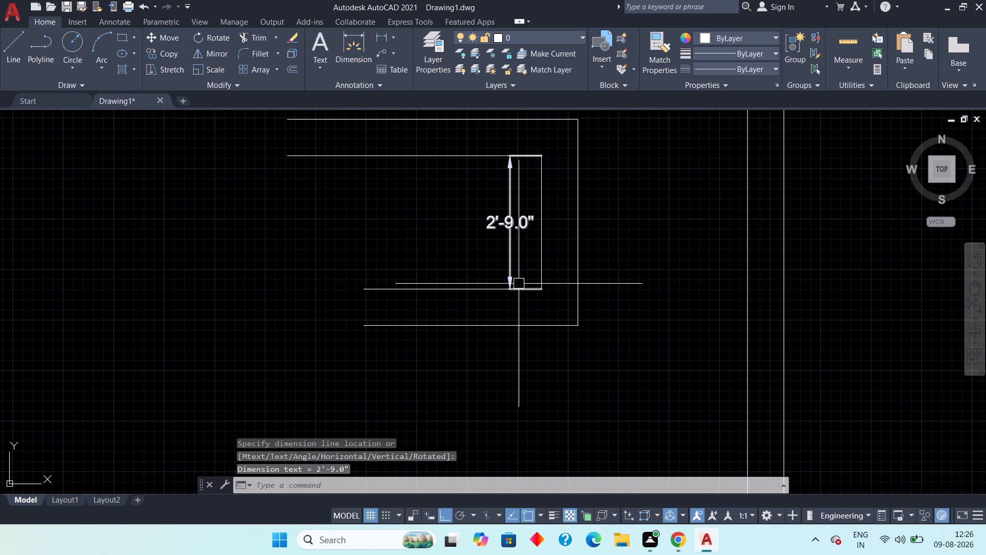
Examine the whole floor plan and the position of the U-shaped outline within the lower hall.
scroll(508, 265, "down", 6)
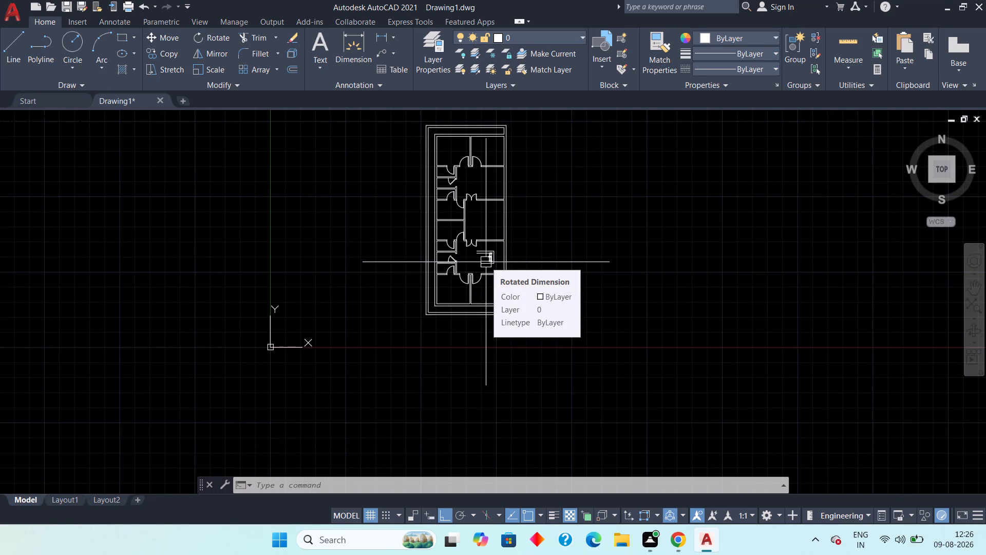
scroll(487, 257, "up", 4)
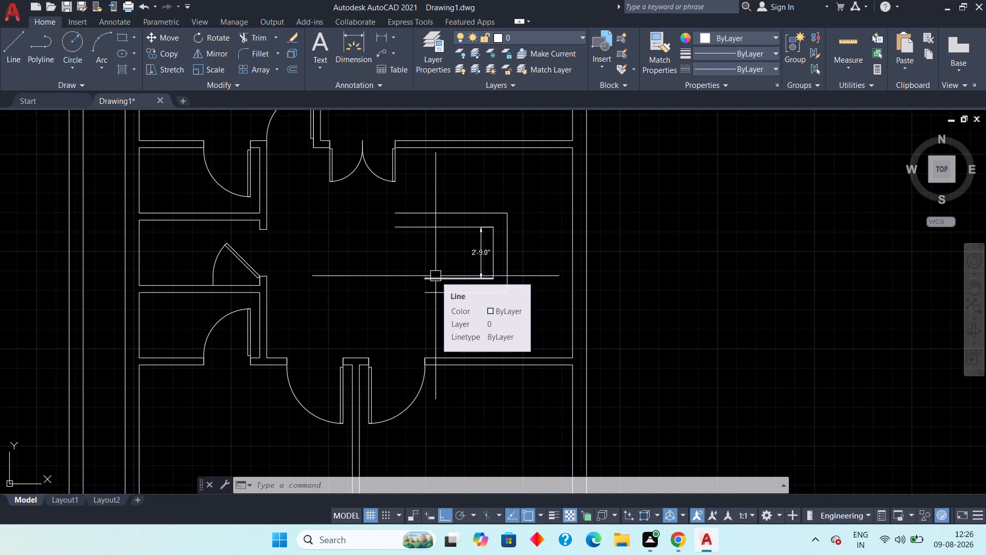
key("Escape")
key("Escape")
scroll(430, 291, "down", 1)
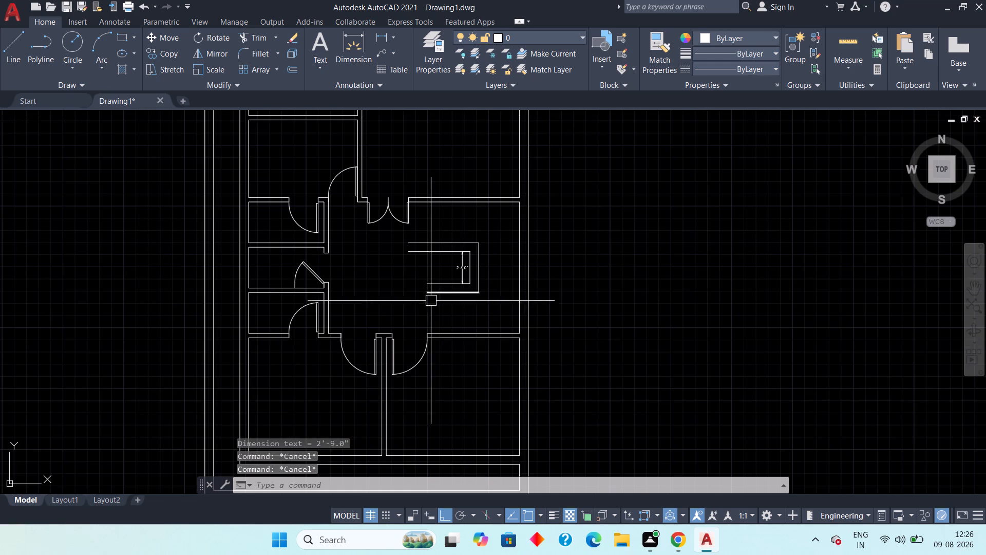
middle_click_drag(426, 316, 400, 356)
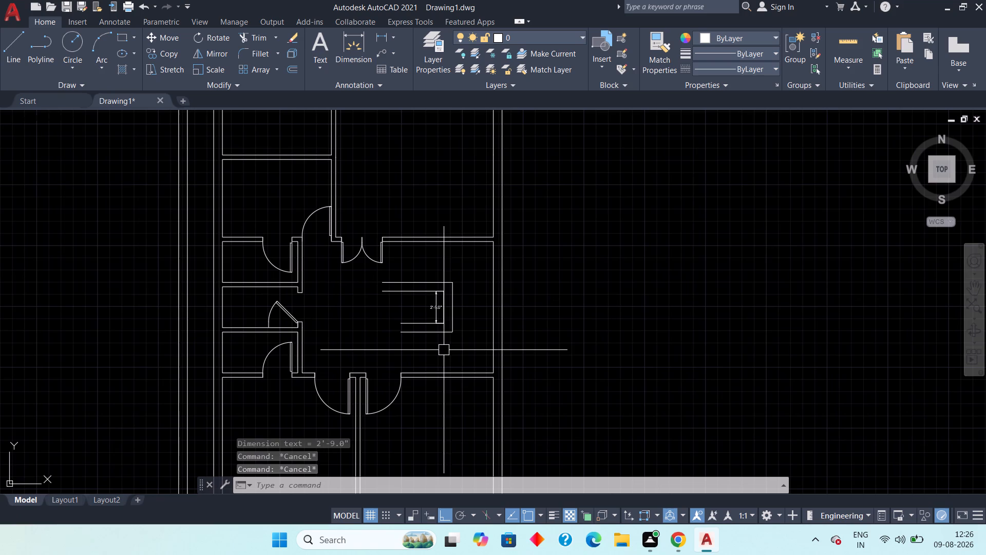
scroll(446, 350, "down", 2)
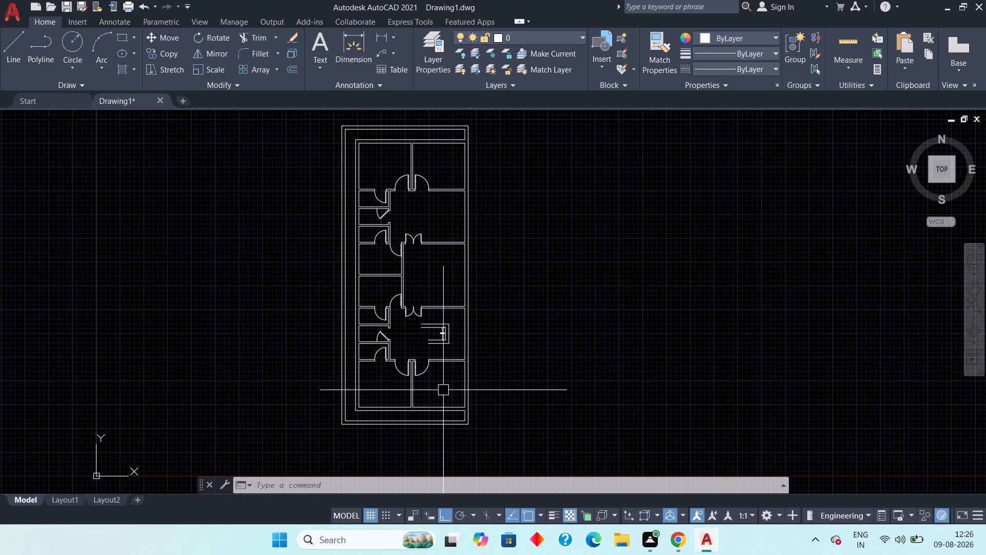
scroll(443, 383, "up", 1)
middle_click_drag(444, 382, 405, 392)
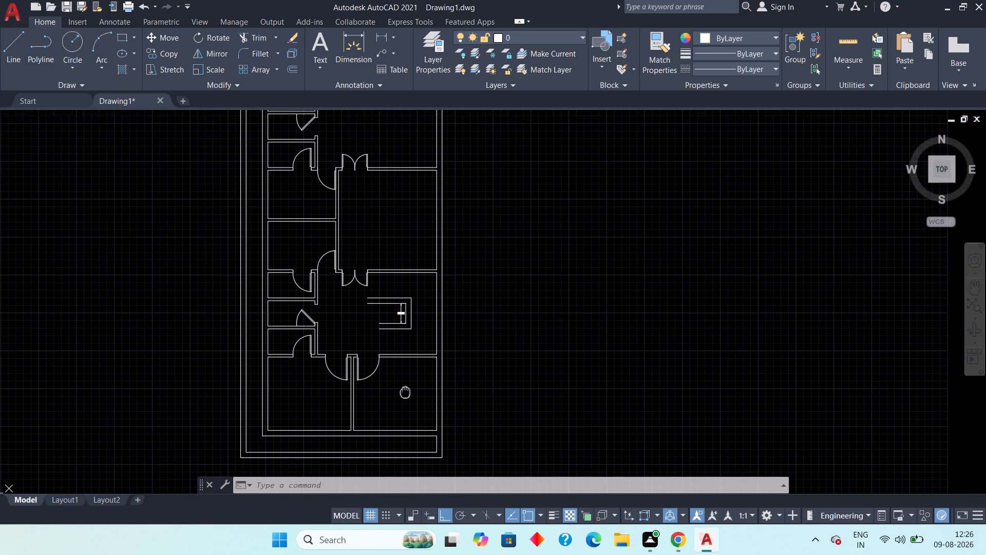
middle_click_drag(405, 392, 391, 420)
scroll(398, 344, "up", 3)
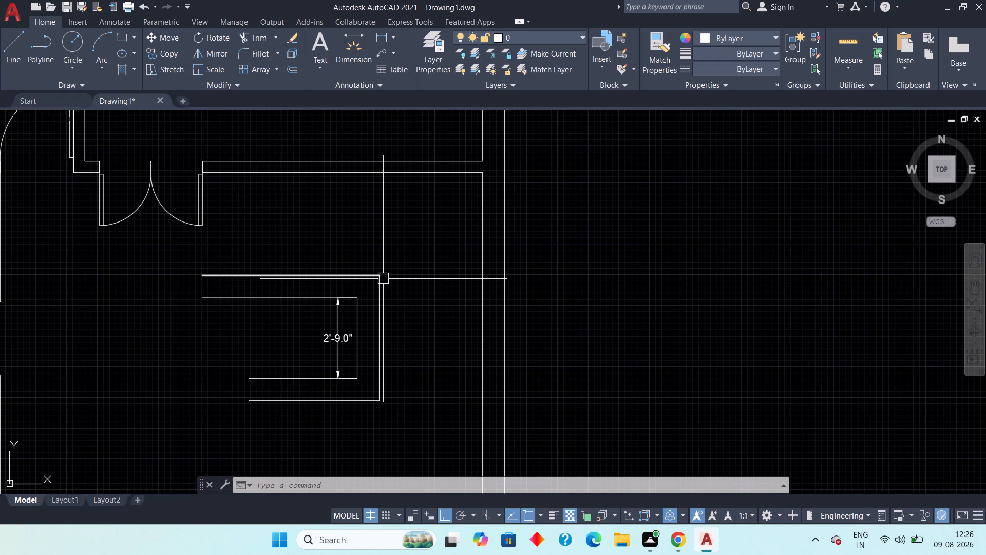
Erase both U-shaped outlines and the dimension from the lower hall.
key("Escape")
key("Escape")
left_click(408, 236)
left_click_drag(262, 428, 256, 429)
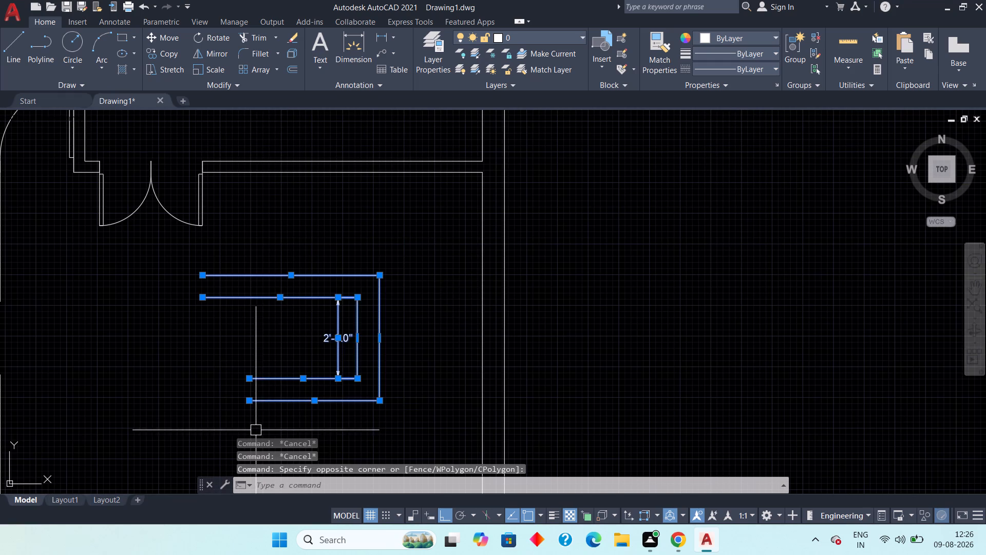
key("Delete")
scroll(268, 424, "down", 3)
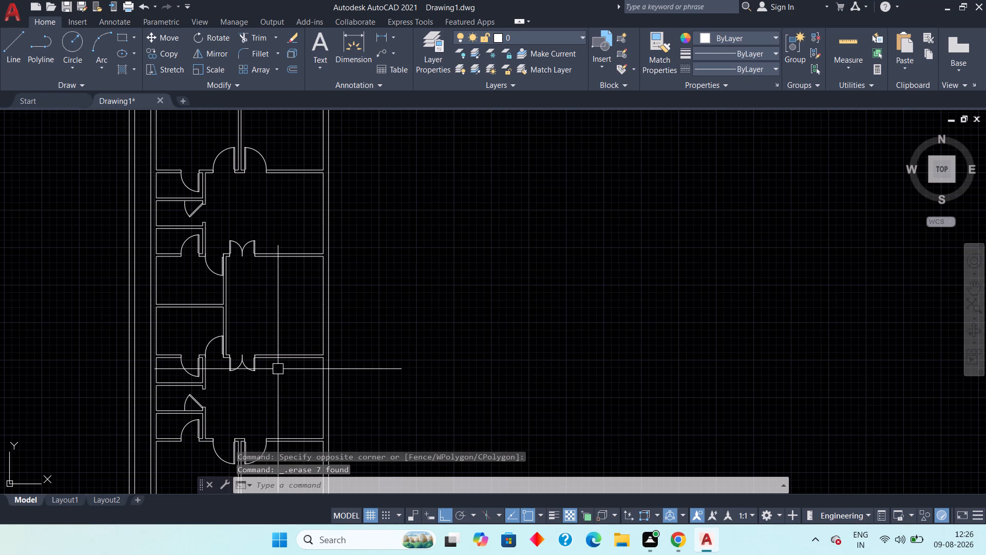
key("Escape")
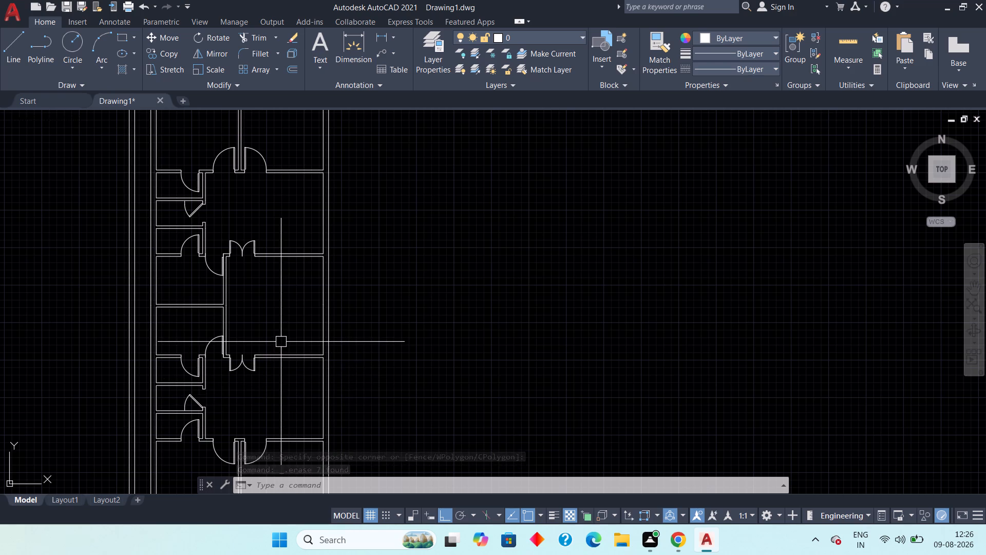
Offset the upper line of the middle hall's bottom wall 3'6" upward into the hall.
type("off")
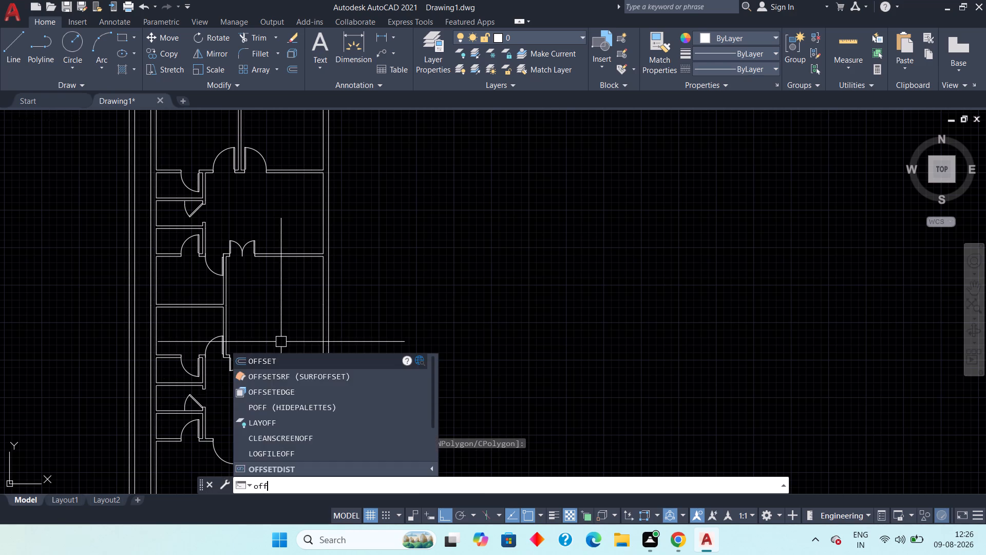
key("space")
type("3'6\"")
key("space")
scroll(377, 285, "up", 2)
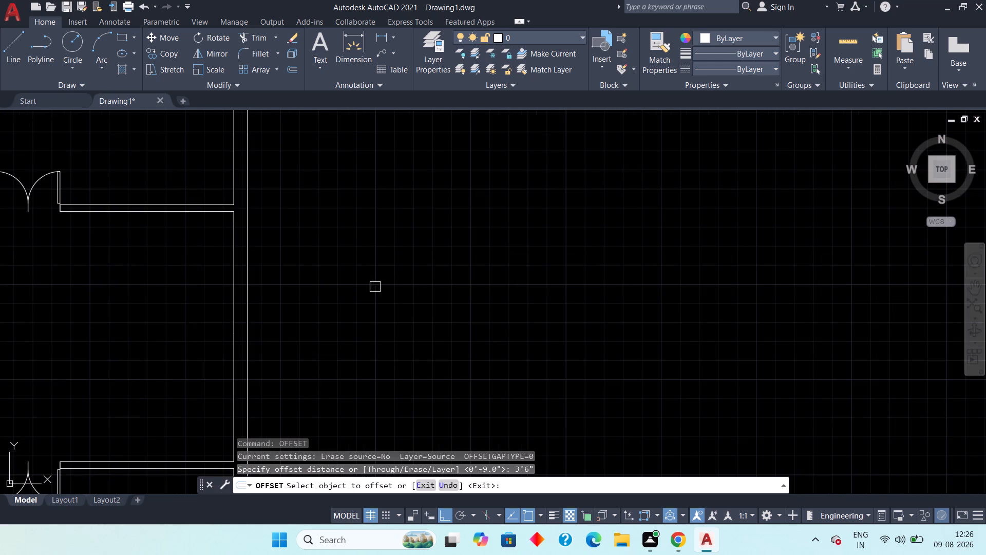
middle_click_drag(242, 324, 404, 286)
middle_click_drag(362, 377, 345, 303)
scroll(337, 326, "up", 2)
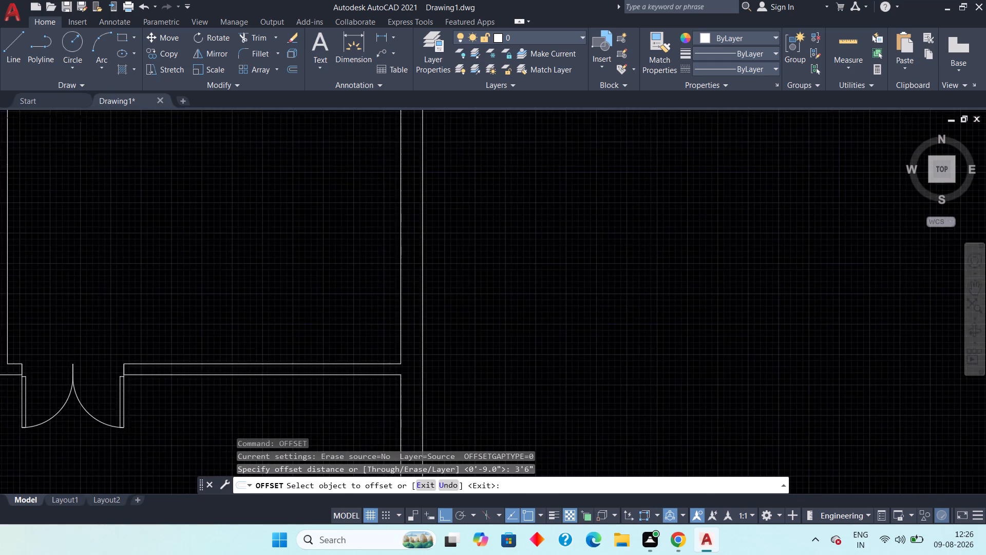
left_click_drag(329, 390, 326, 376)
left_click(324, 259)
Offset both segments of the middle hall's right wall line and its top wall line 3'6" inward.
middle_click_drag(322, 279, 367, 502)
scroll(367, 484, "down", 2)
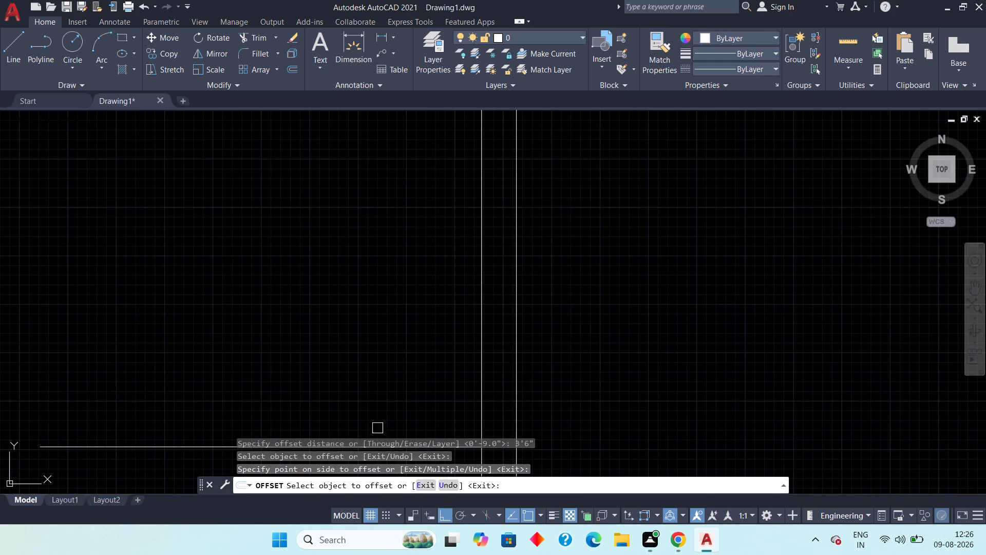
scroll(433, 366, "down", 3)
left_click(442, 349)
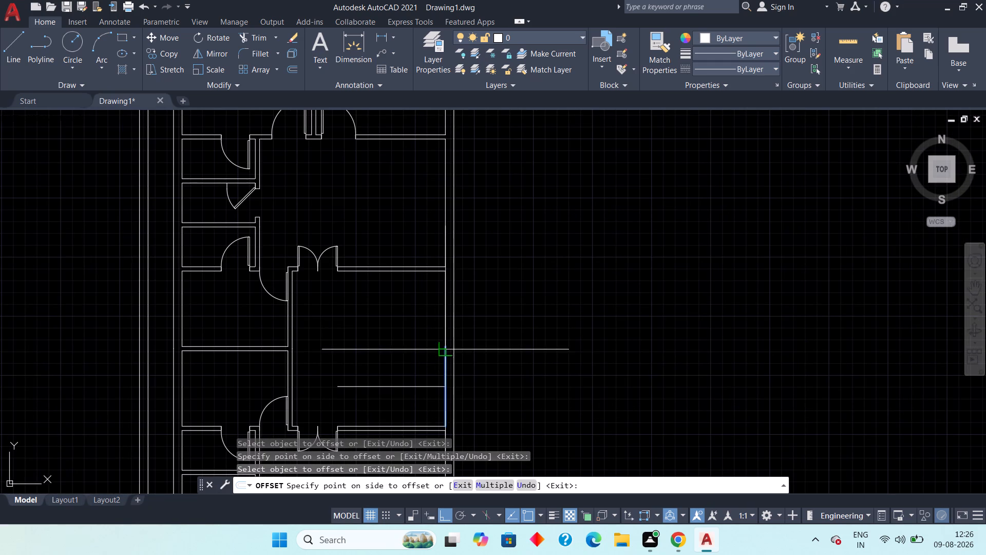
left_click(395, 365)
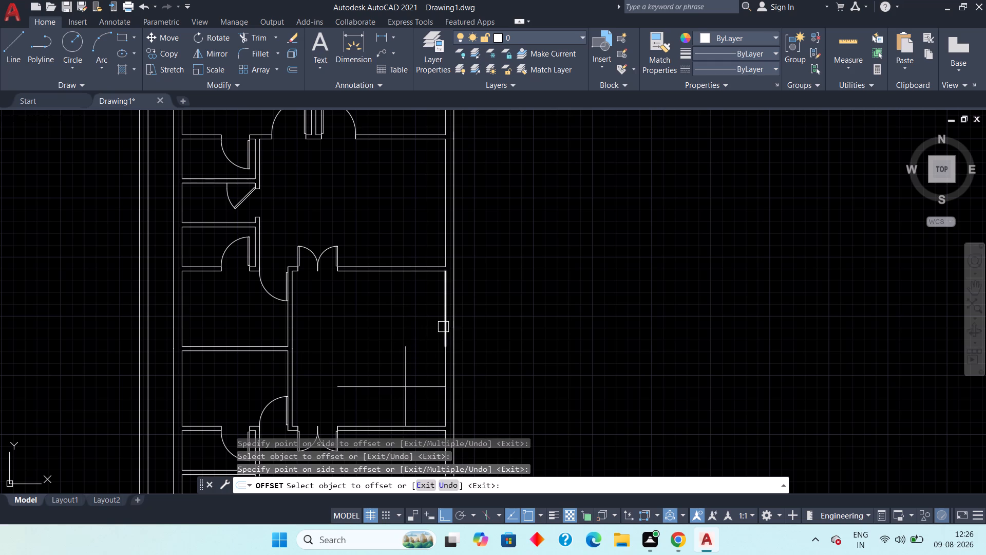
left_click(444, 327)
left_click(376, 334)
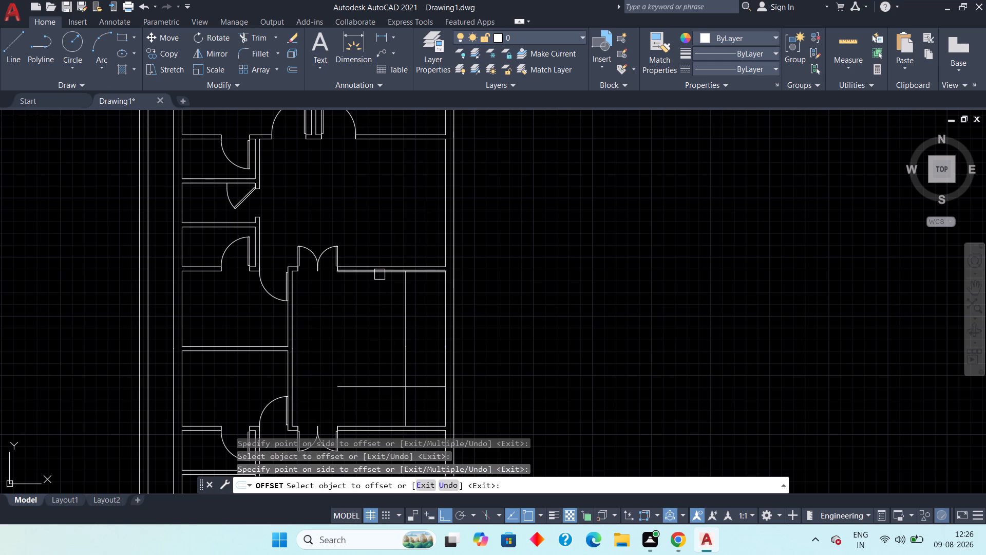
left_click(380, 274)
left_click_drag(381, 305, 383, 314)
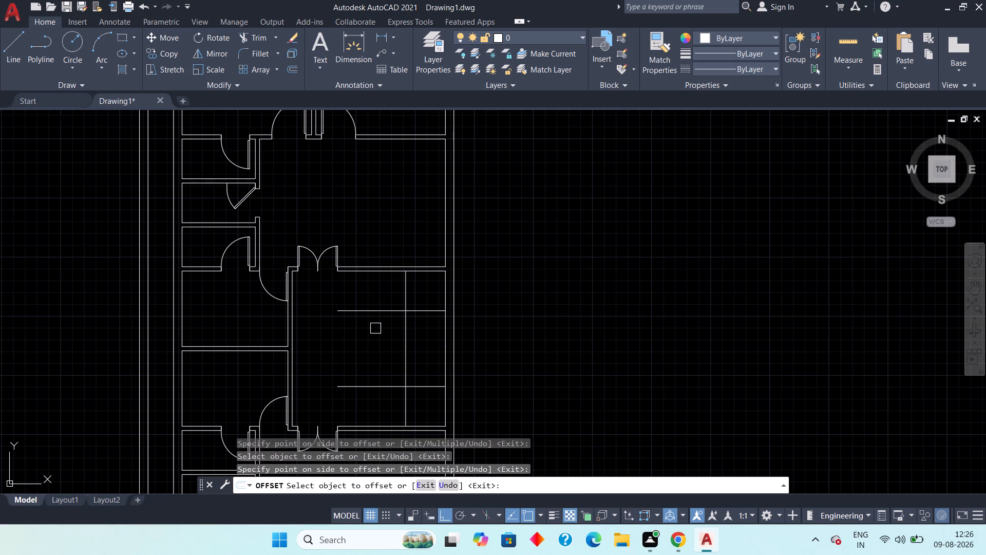
key("Escape")
key("Escape")
key("Escape")
Trim the offset lines beyond their upper intersection in the middle hall to form a clean corner.
type("tr")
key("space")
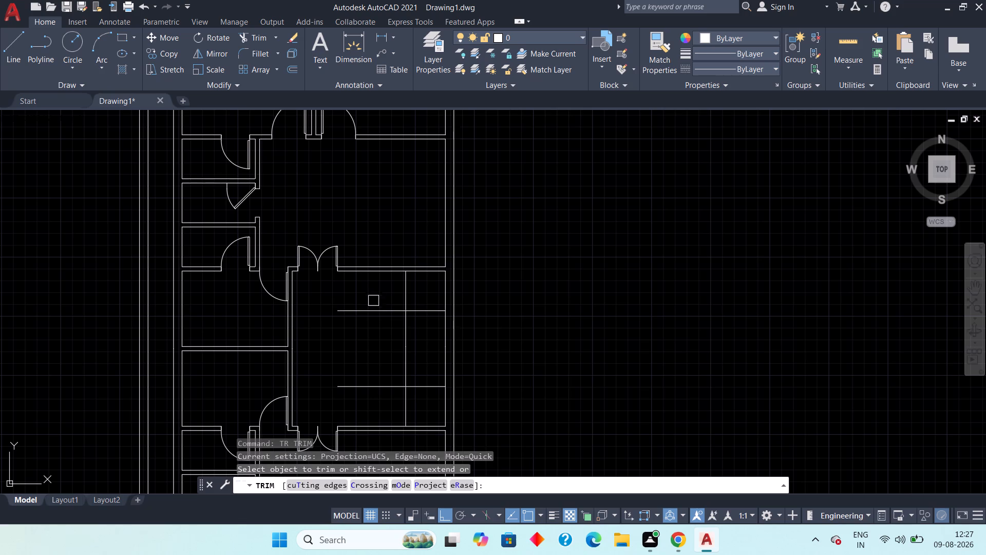
left_click_drag(390, 282, 396, 287)
left_click(430, 327)
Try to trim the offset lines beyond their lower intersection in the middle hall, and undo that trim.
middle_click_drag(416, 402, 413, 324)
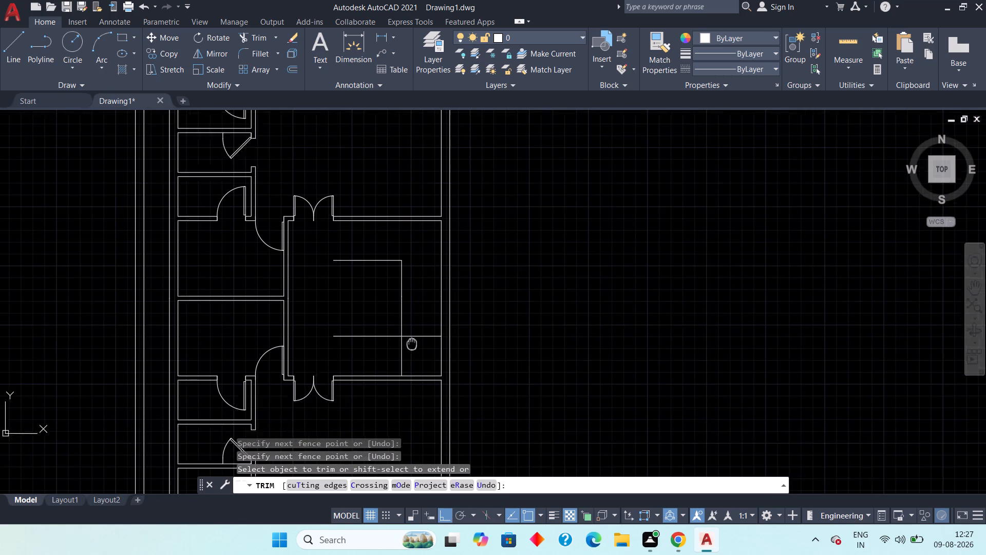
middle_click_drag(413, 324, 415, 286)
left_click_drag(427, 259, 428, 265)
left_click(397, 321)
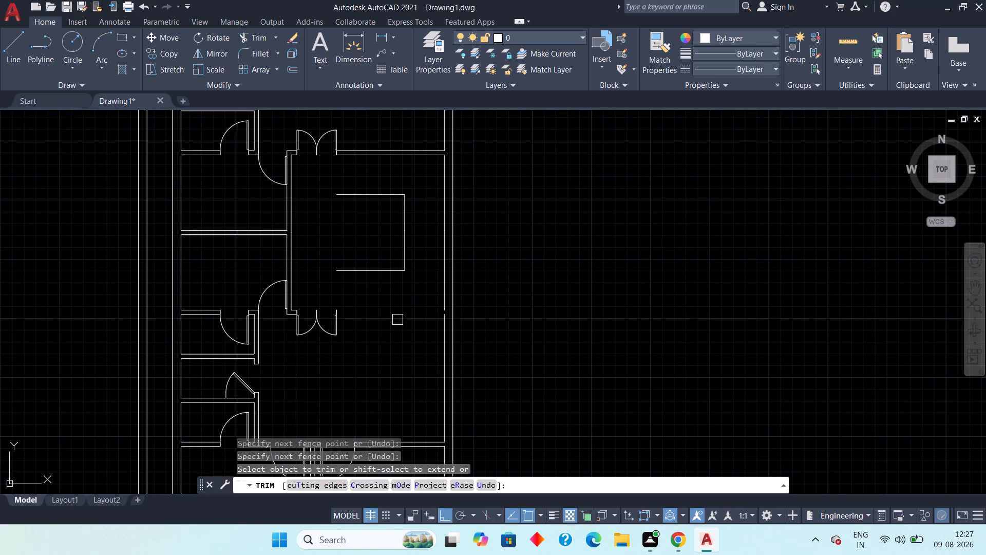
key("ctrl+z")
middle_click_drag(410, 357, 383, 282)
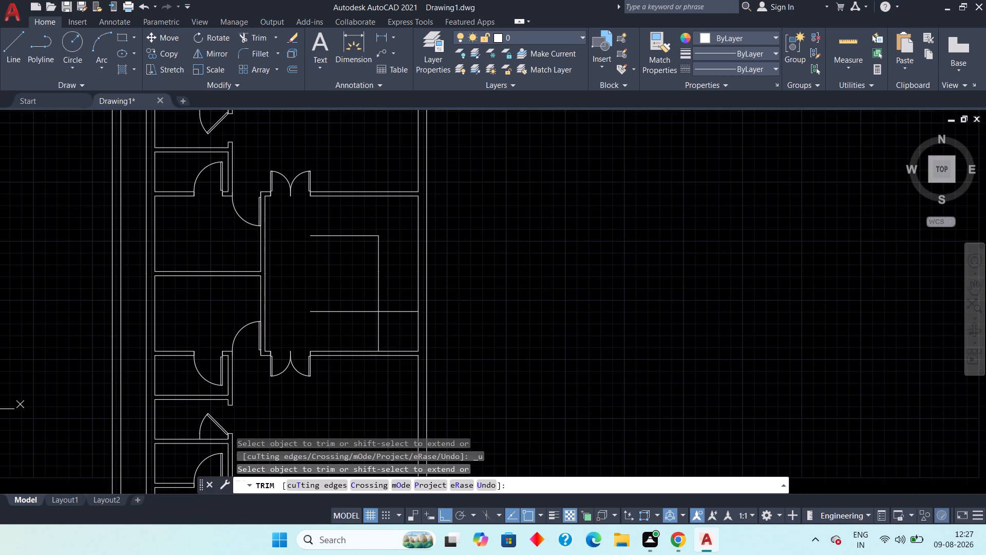
Trim the 3'6" offset lines beyond their lower intersection in the middle hall to form a clean corner.
left_click(406, 294)
left_click(374, 330)
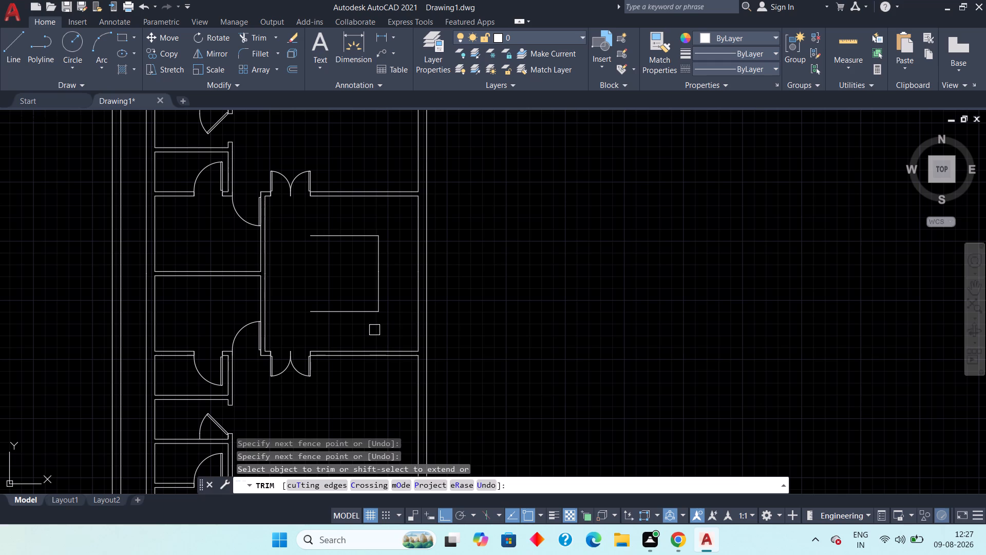
key("Escape")
key("Escape")
middle_click_drag(351, 347, 355, 353)
key("Escape")
key("Escape")
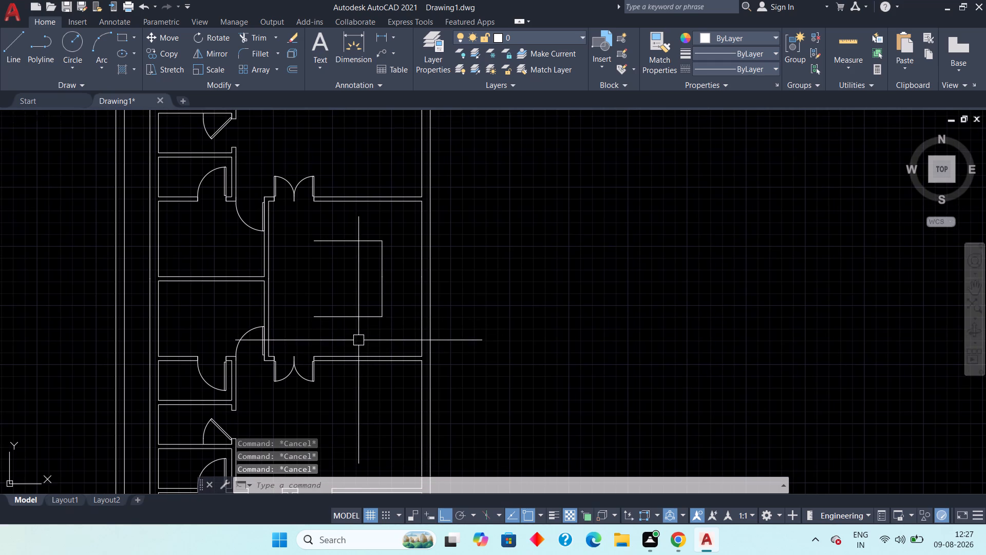
Offset the bottom line, both right line segments and the top line of the middle hall's outline 9" inward.
type("off")
key("space")
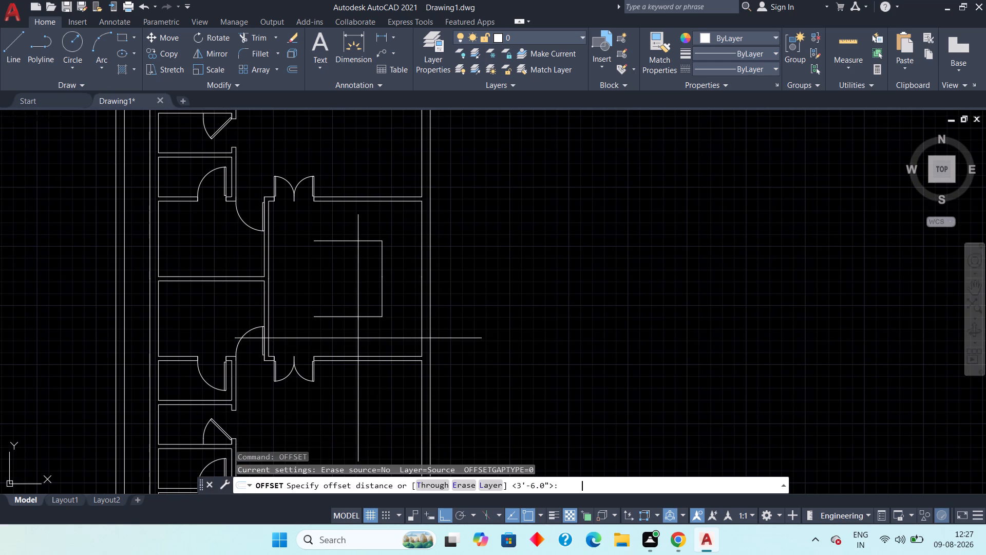
type("9\"")
key("space")
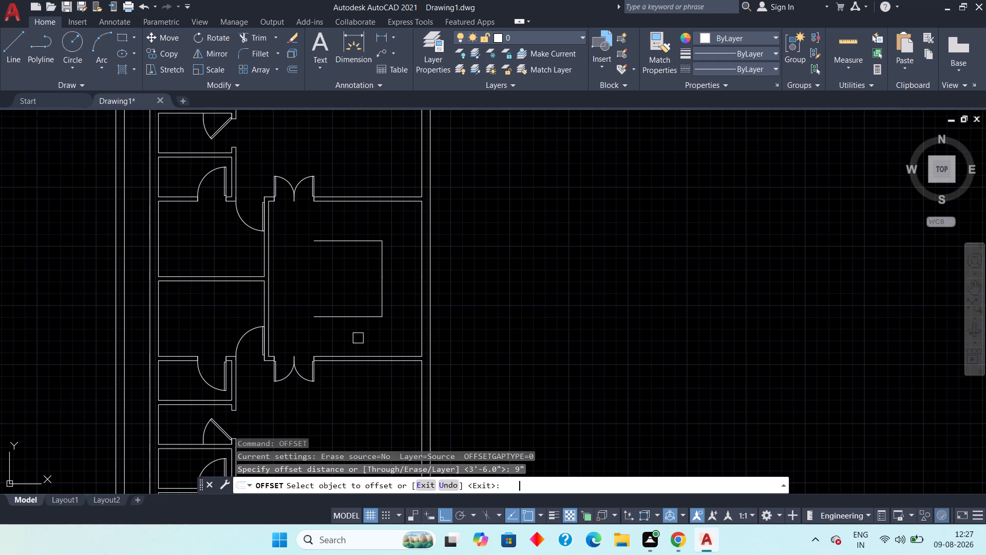
left_click(338, 317)
left_click(341, 275)
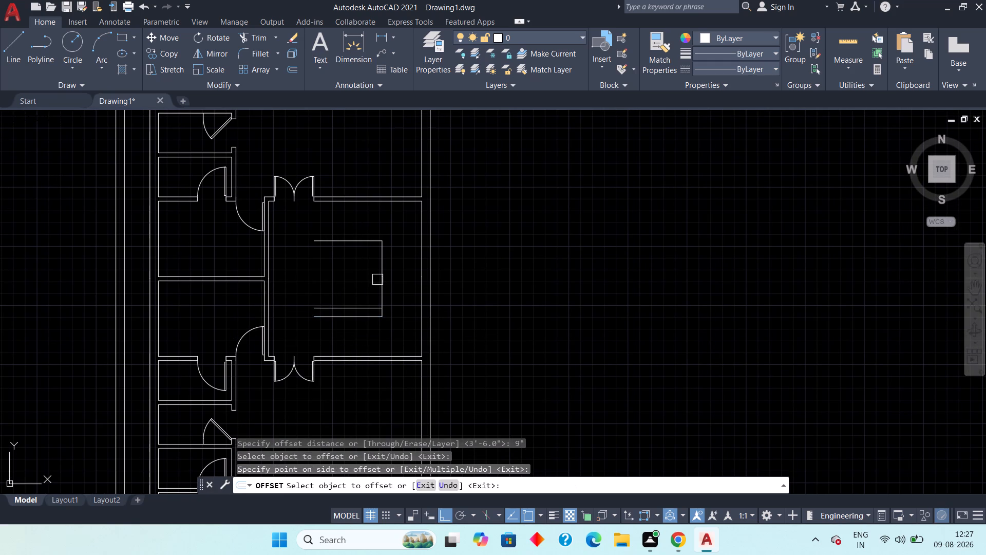
left_click_drag(382, 280, 377, 280)
left_click(329, 284)
left_click_drag(382, 261, 370, 261)
left_click(339, 263)
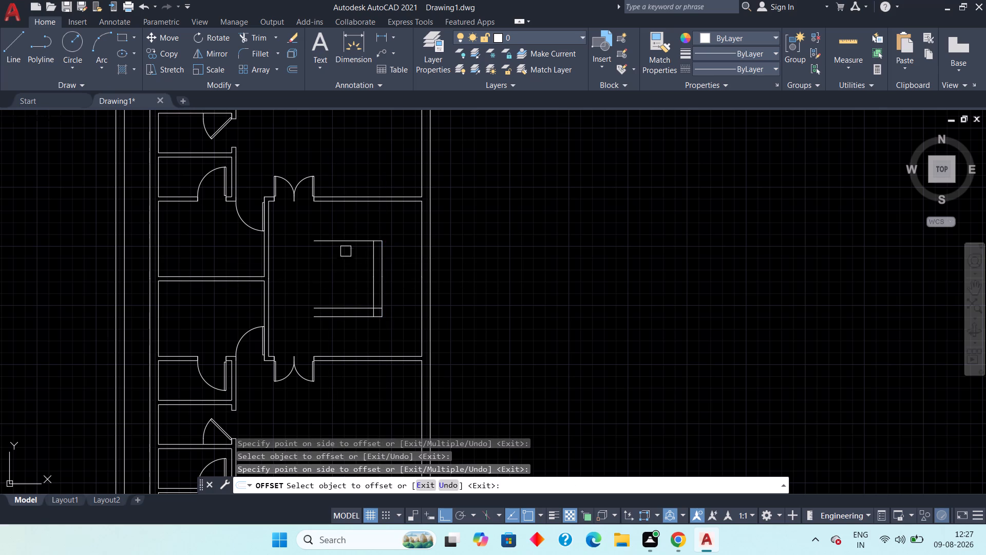
left_click(349, 242)
left_click(344, 277)
key("Escape")
key("Escape")
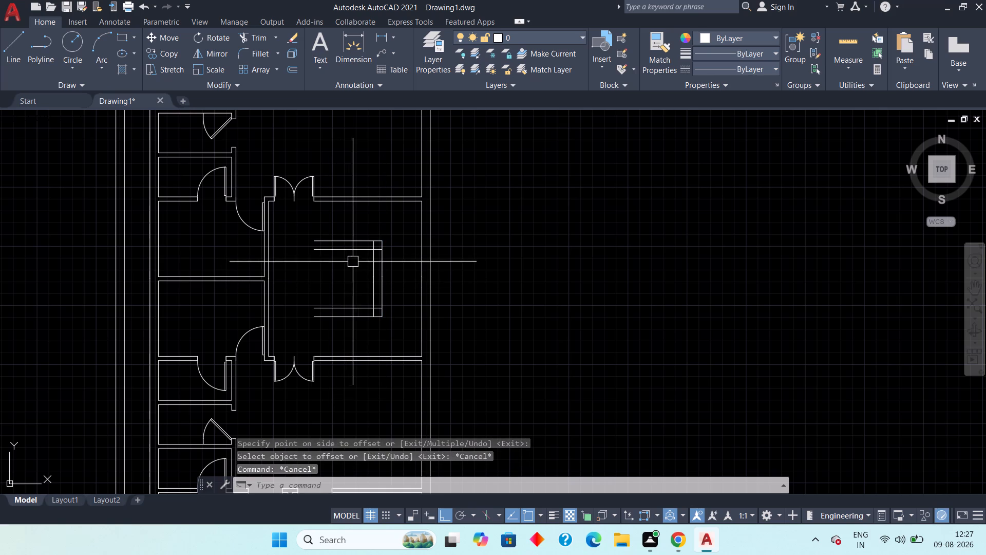
Trim the 9" offset lines beyond their upper-right intersection to form a clean inner corner.
middle_click_drag(352, 262, 325, 307)
scroll(325, 307, "up", 3)
type("tr")
key("space")
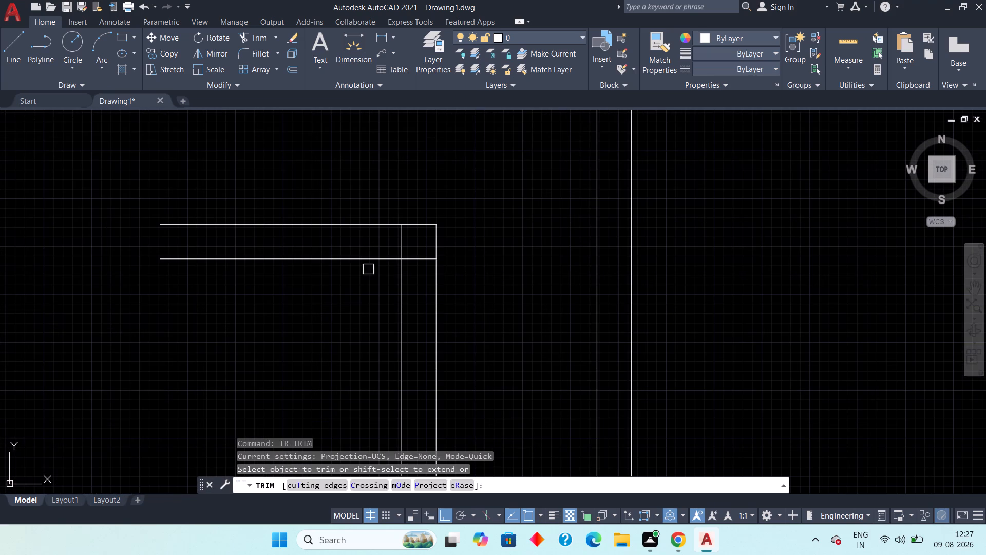
left_click(391, 240)
left_click(411, 262)
Trim the 9" offset lines beyond their lower-right intersection to form a clean inner corner.
scroll(411, 262, "down", 2)
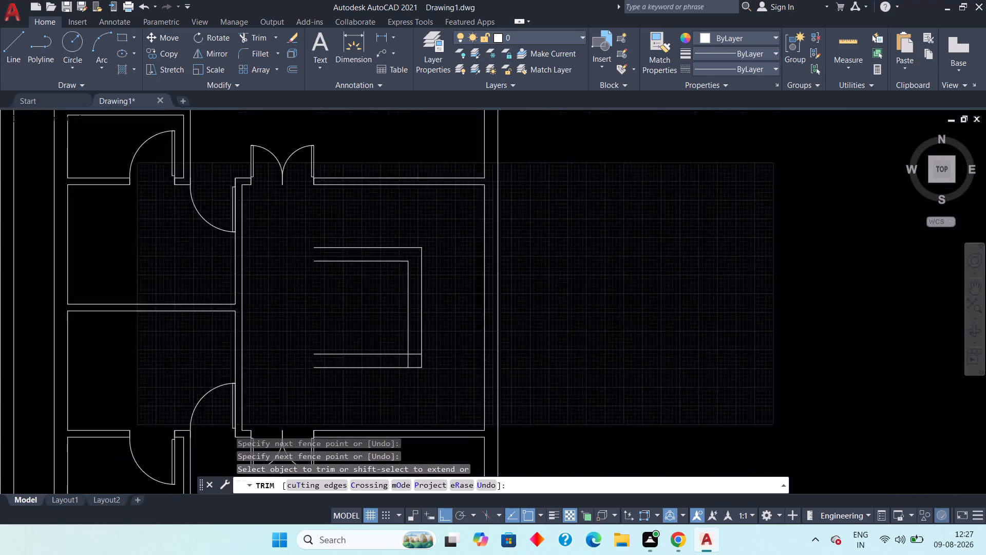
scroll(411, 262, "down", 2)
middle_click_drag(378, 294, 372, 257)
scroll(403, 268, "up", 4)
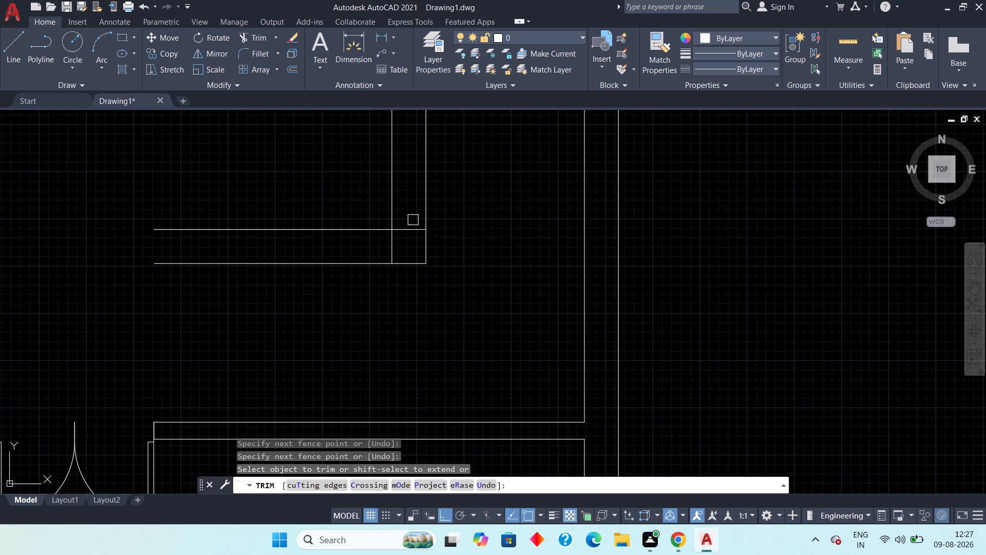
left_click(413, 220)
left_click(388, 249)
scroll(389, 248, "down", 3)
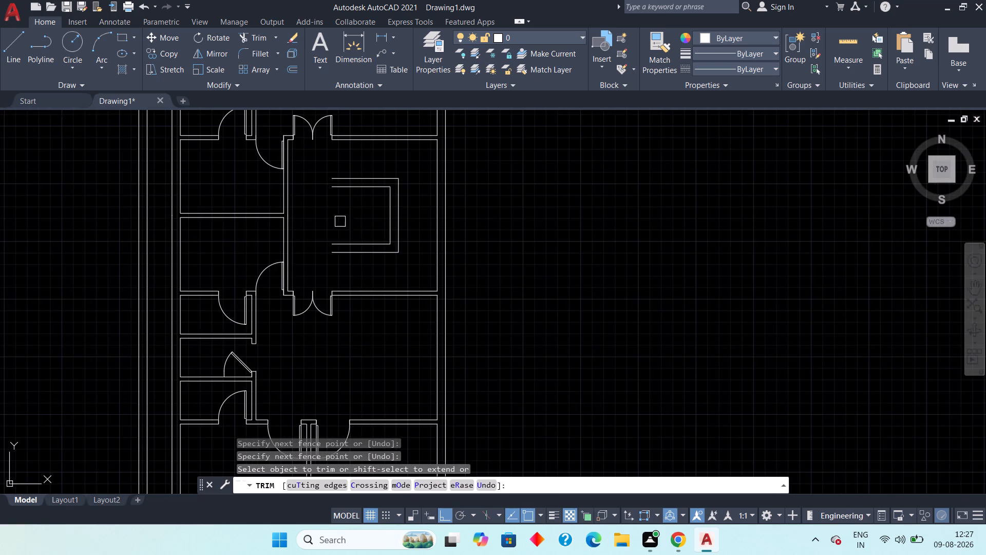
middle_click_drag(333, 216, 383, 247)
key("Escape")
key("Escape")
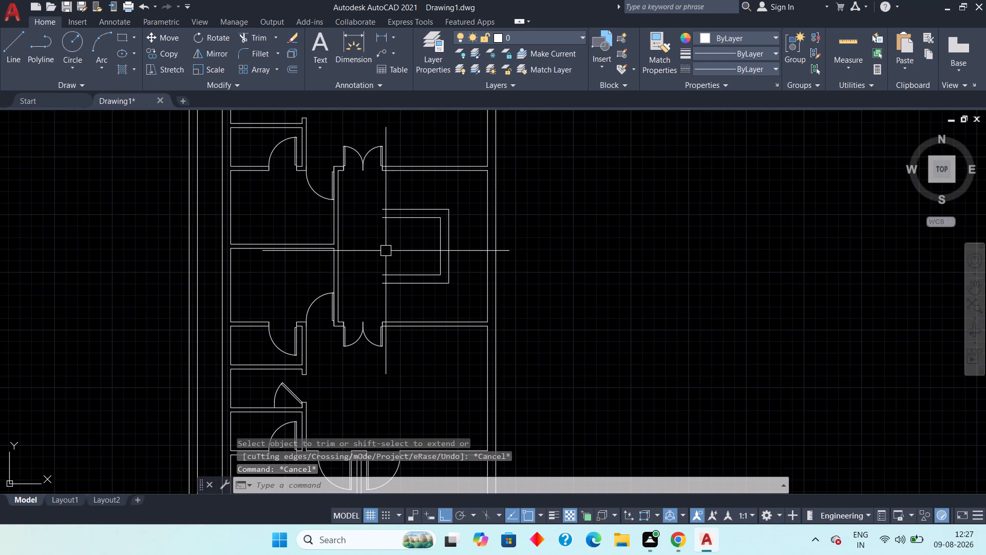
Offset both segments of the inner outline's right line 5' leftward to form its left side.
key("o")
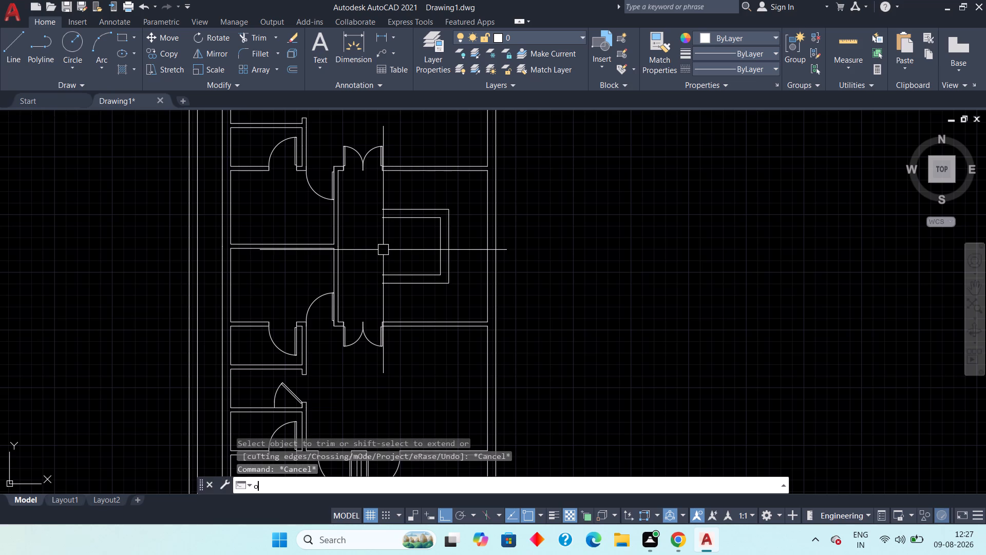
type("ff")
key("space")
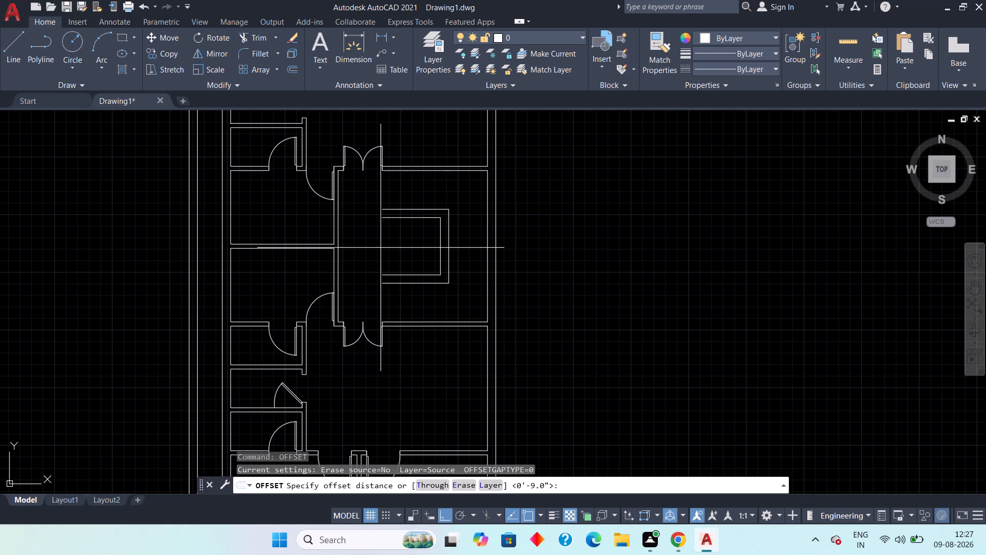
type("5'")
key("space")
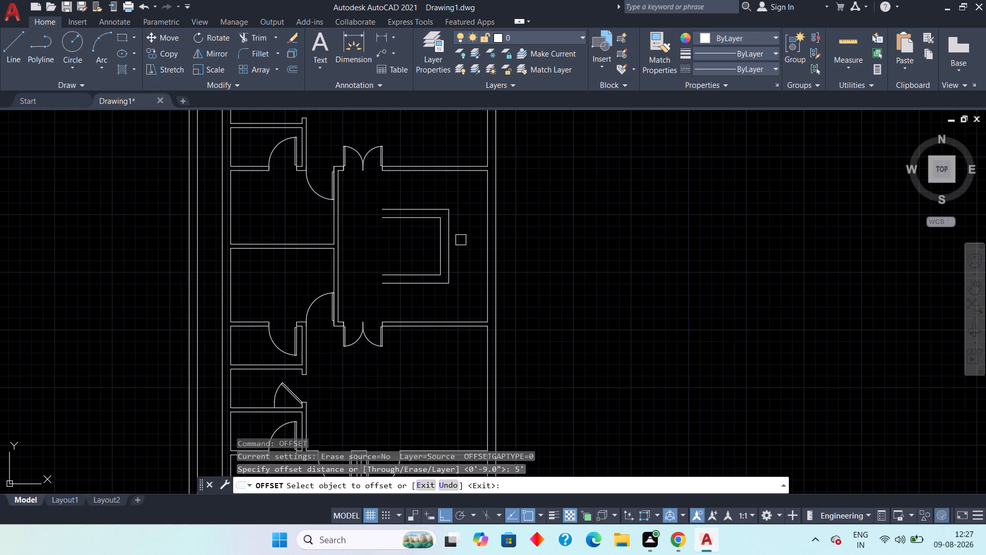
scroll(437, 246, "up", 1)
left_click(441, 257)
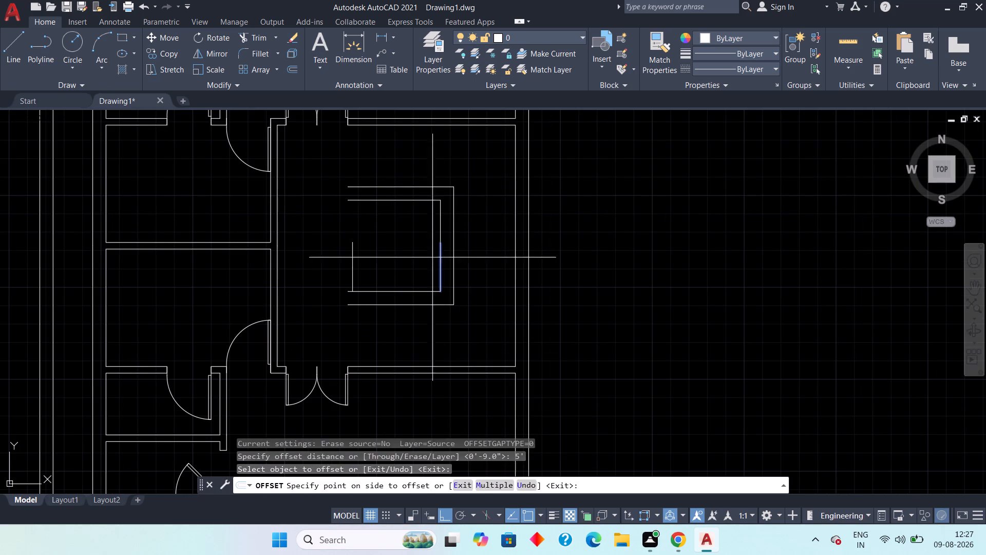
left_click(400, 257)
left_click_drag(440, 231, 432, 231)
left_click(383, 233)
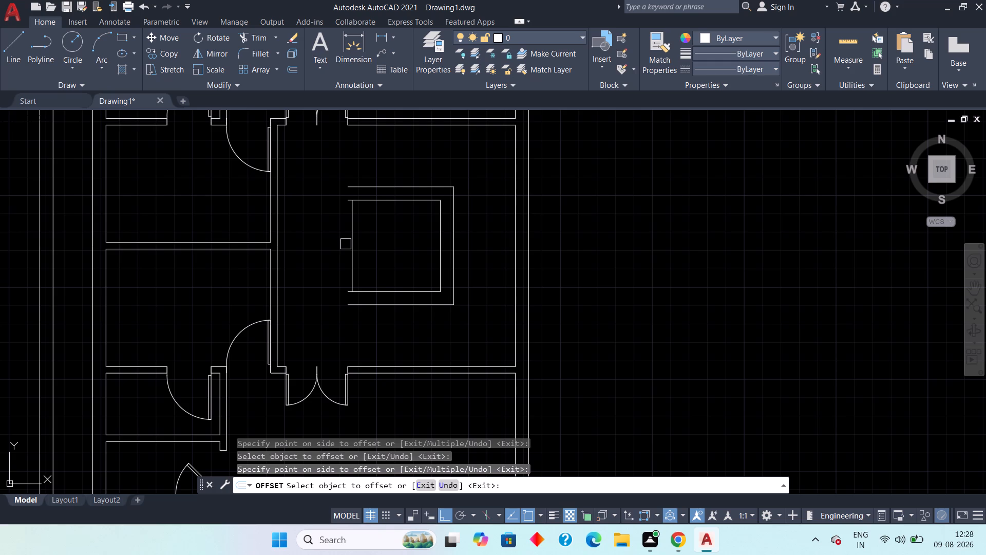
key("Escape")
key("Escape")
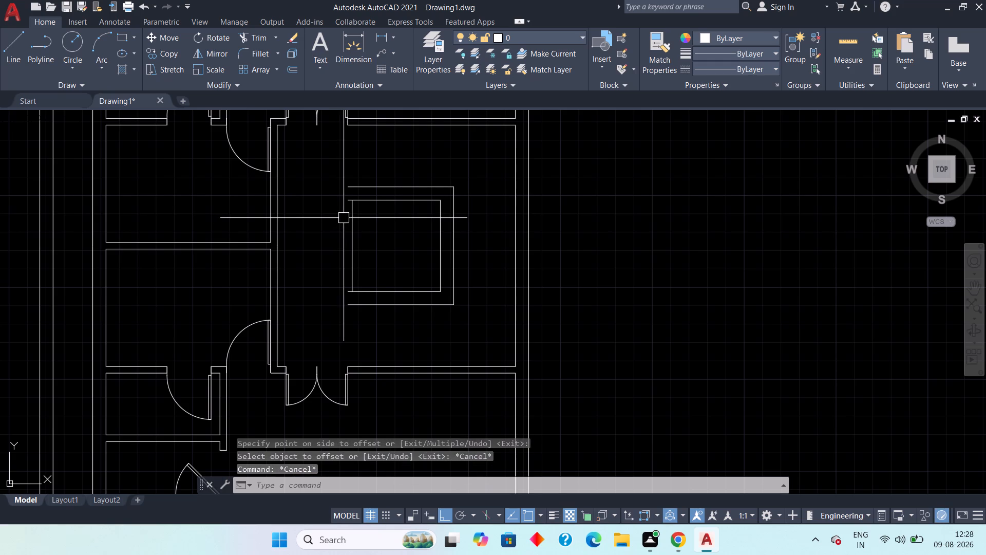
Offset both segments of the inner outline's left line 9" outward to the left.
scroll(343, 203, "up", 3)
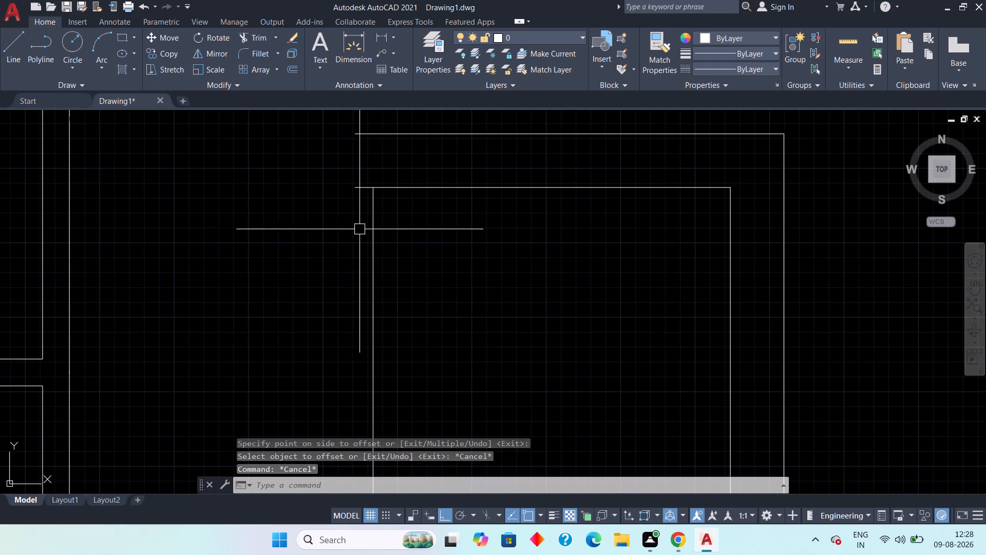
type("off")
key("space")
type("9\"")
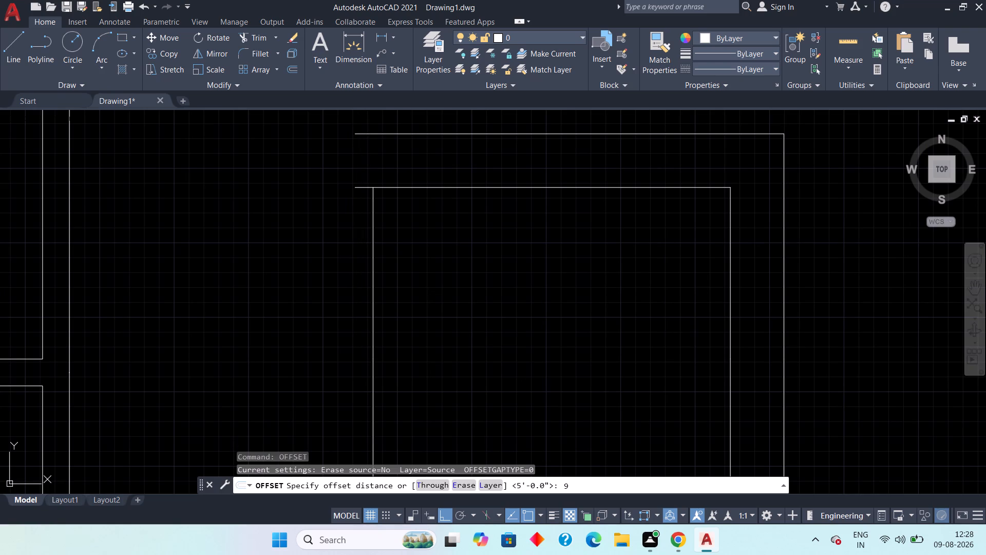
key("space")
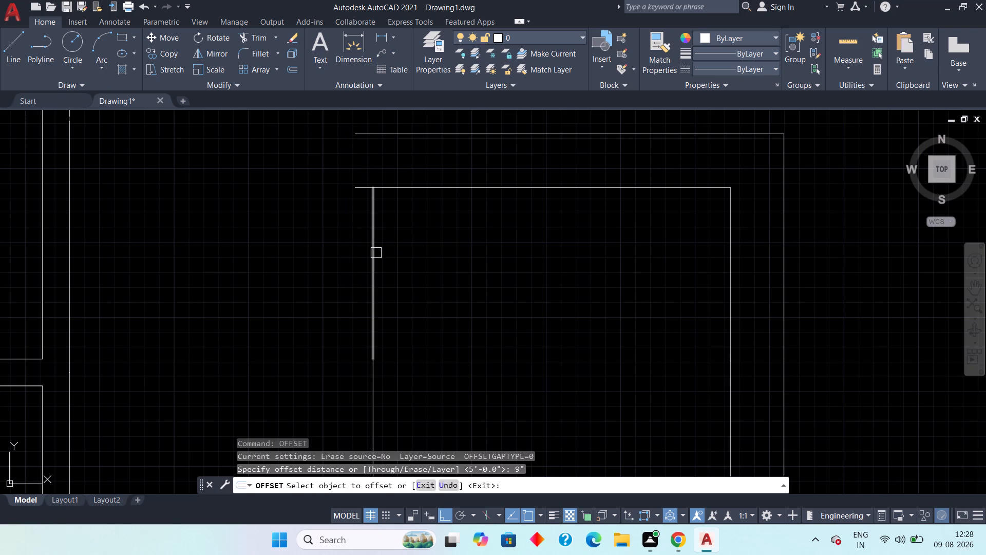
left_click(375, 253)
left_click(299, 264)
middle_click_drag(337, 345, 324, 240)
scroll(324, 240, "down", 1)
left_click_drag(345, 321, 316, 330)
left_click(265, 342)
key("Escape")
key("Escape")
Stretch the outer outline's left line and top line until their ends meet in a closed upper-left corner.
middle_click_drag(281, 279, 290, 350)
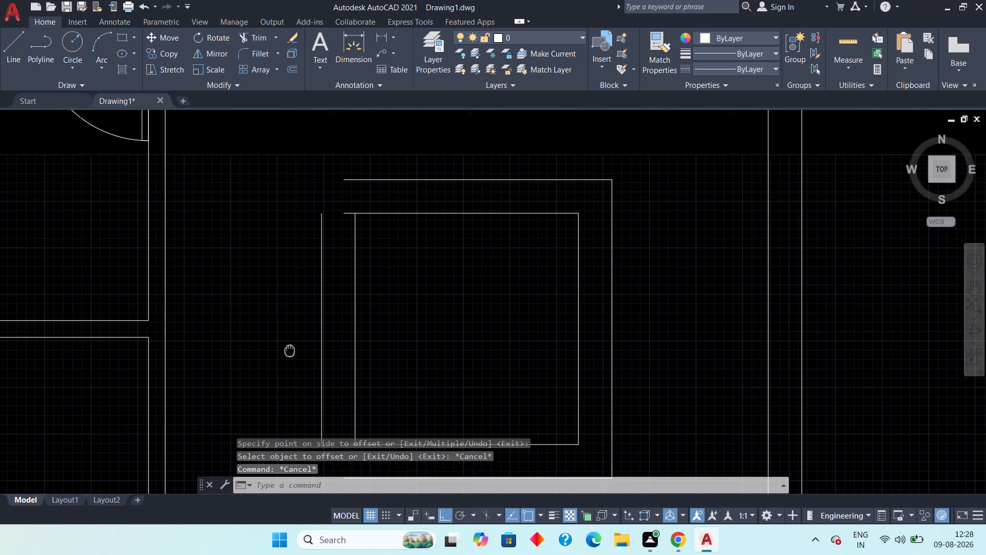
middle_click_drag(290, 350, 291, 352)
left_click(323, 227)
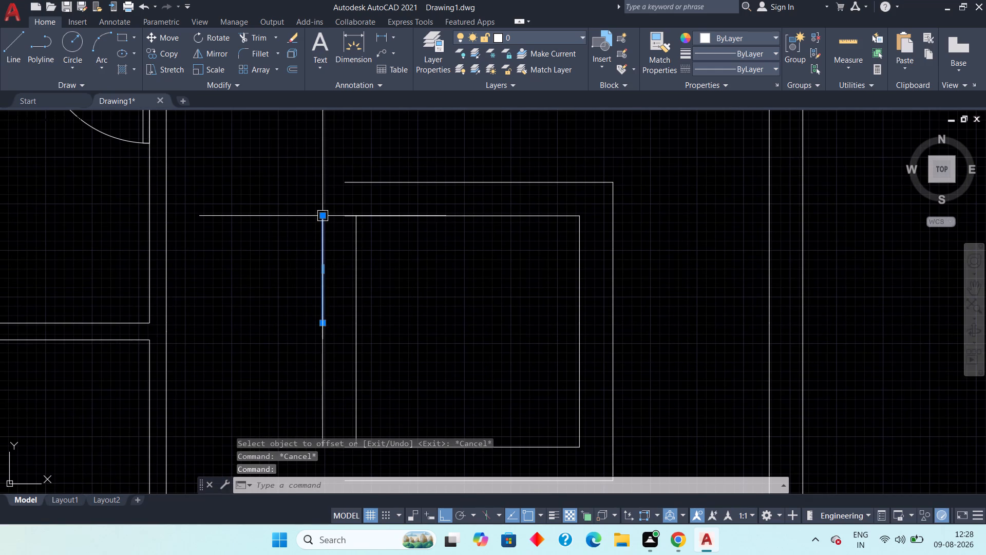
left_click(321, 219)
left_click(317, 164)
key("Escape")
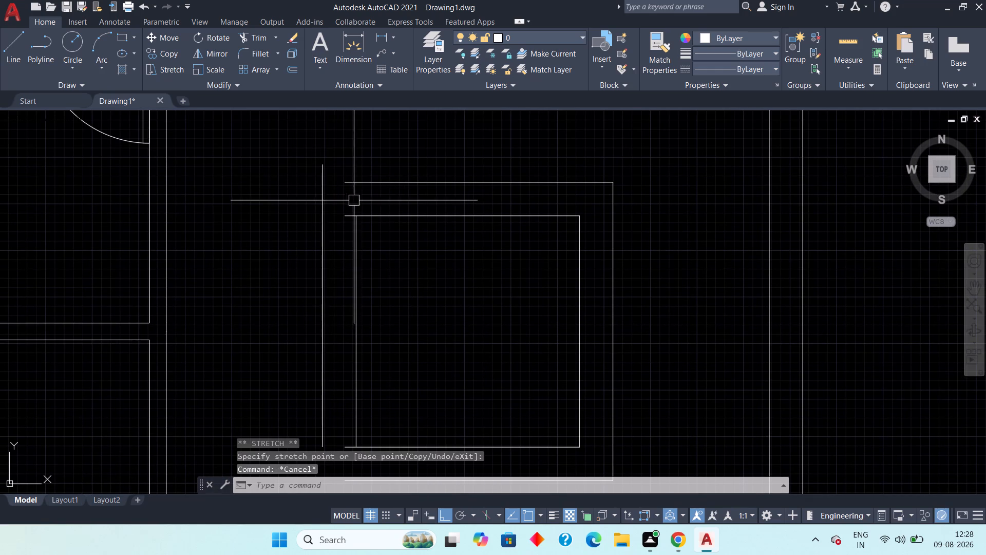
left_click(350, 182)
left_click(344, 181)
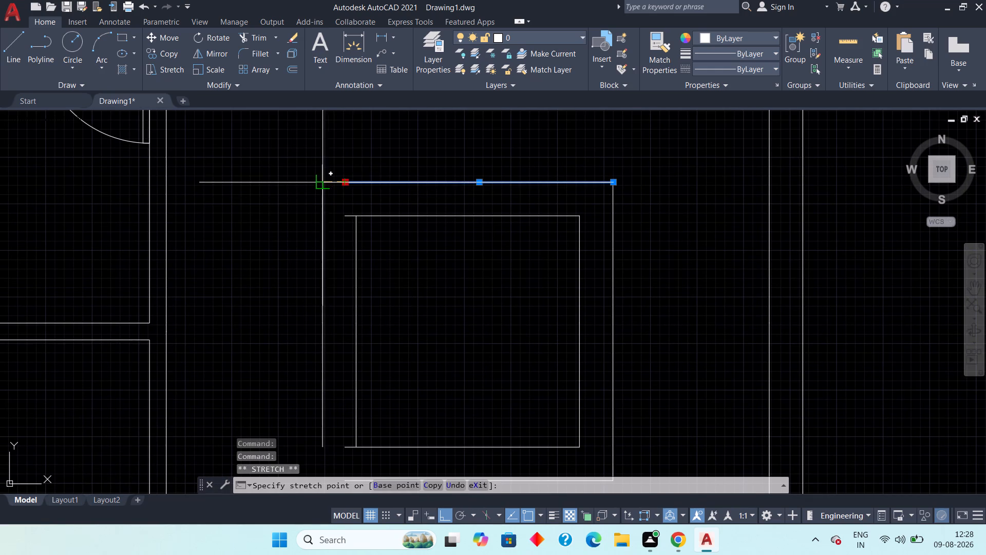
left_click(326, 181)
key("Escape")
key("Escape")
left_click(324, 173)
left_click(323, 163)
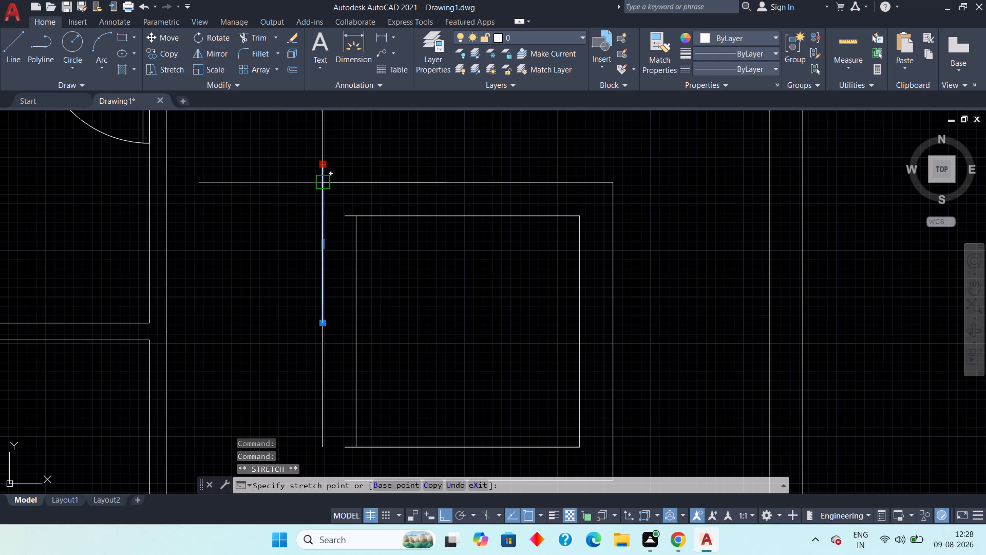
left_click(323, 184)
key("Escape")
key("Escape")
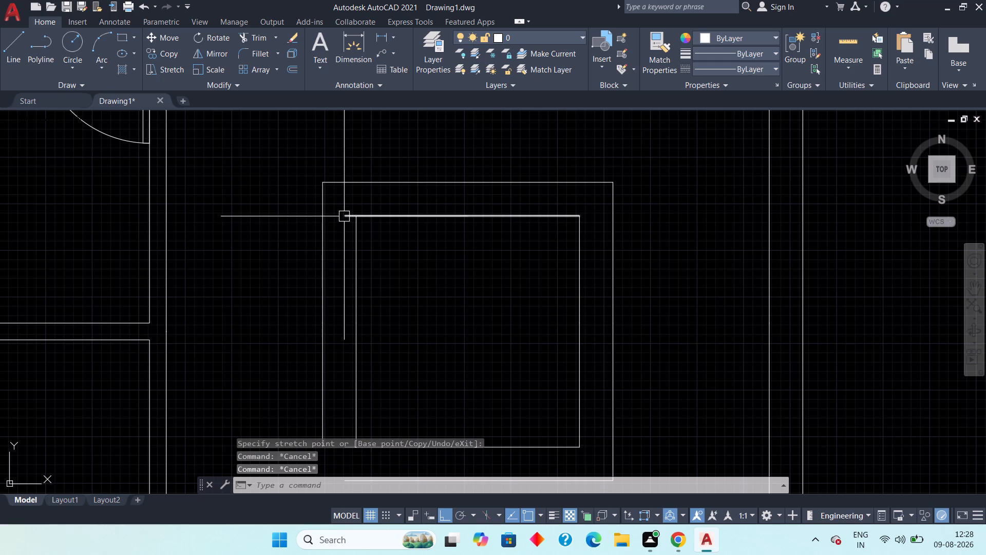
Shorten the inner outline's top line so it ends at the upper end of the inner left line.
left_click(348, 217)
left_click(347, 216)
left_click(354, 215)
key("Escape")
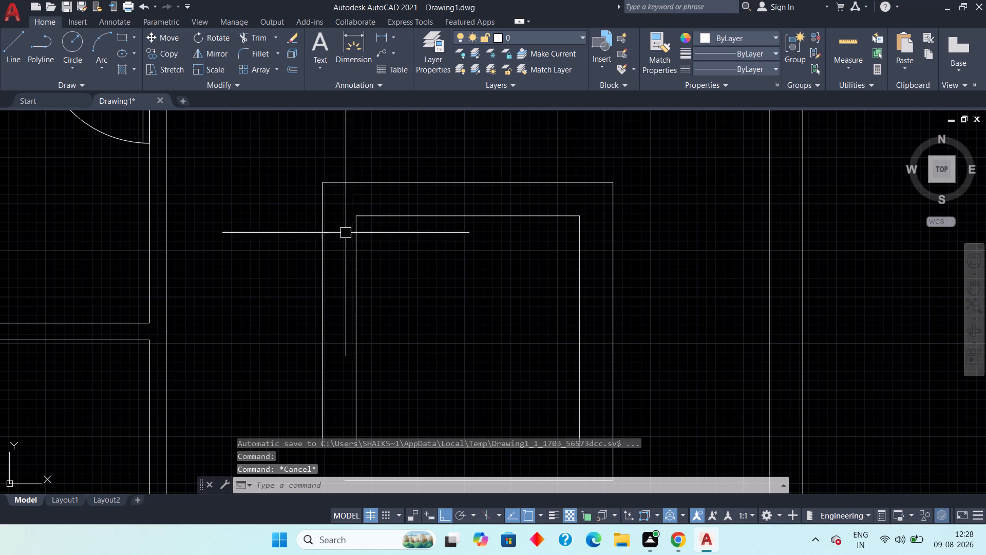
Shorten the inner outline's bottom line so it ends at the lower end of the inner left line.
middle_click_drag(342, 257, 344, 244)
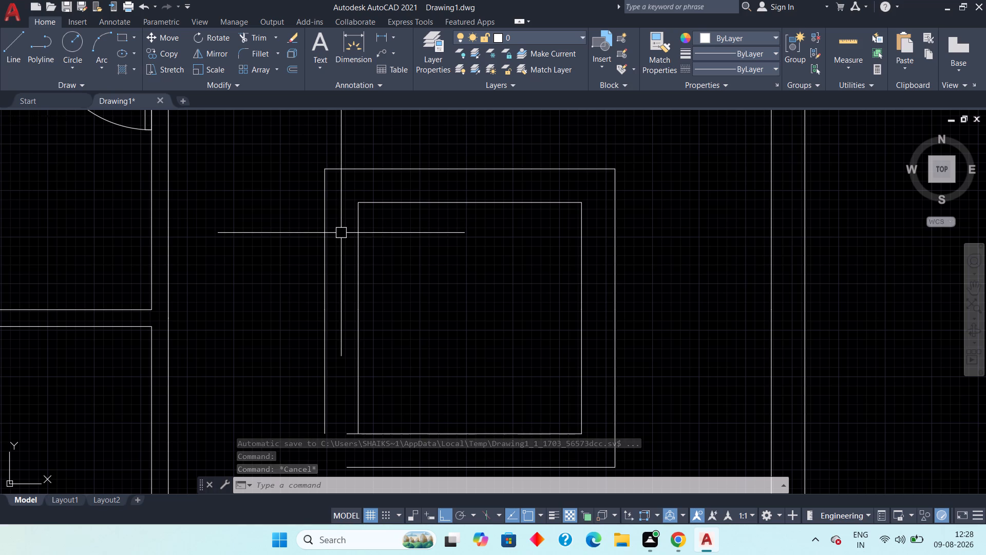
scroll(334, 236, "up", 1)
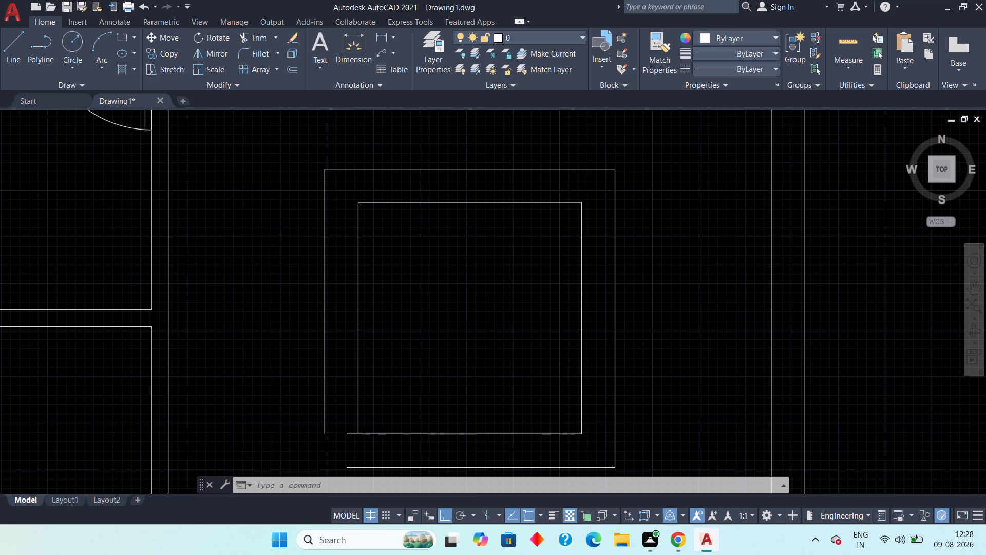
scroll(349, 229, "down", 2)
middle_click_drag(339, 305, 342, 242)
scroll(342, 240, "up", 1)
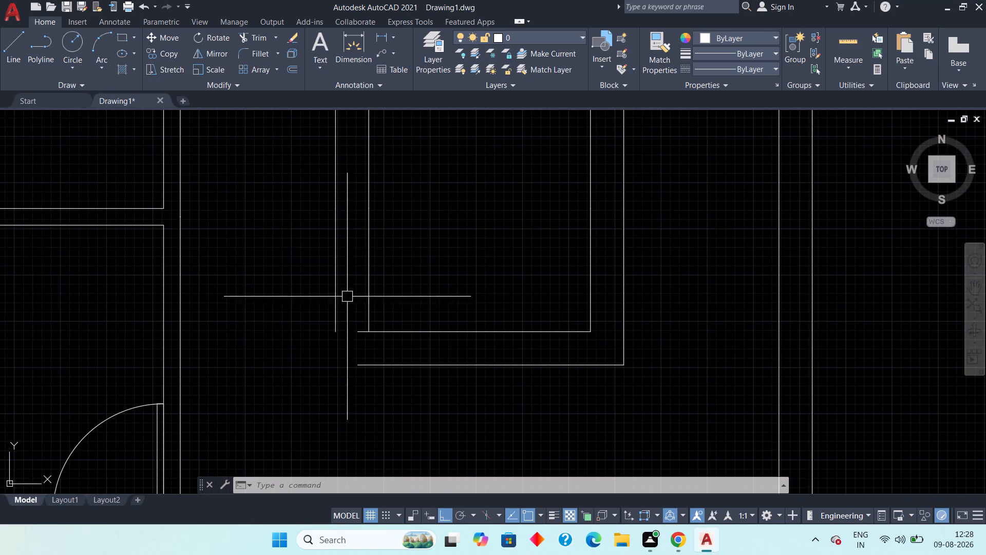
left_click(361, 330)
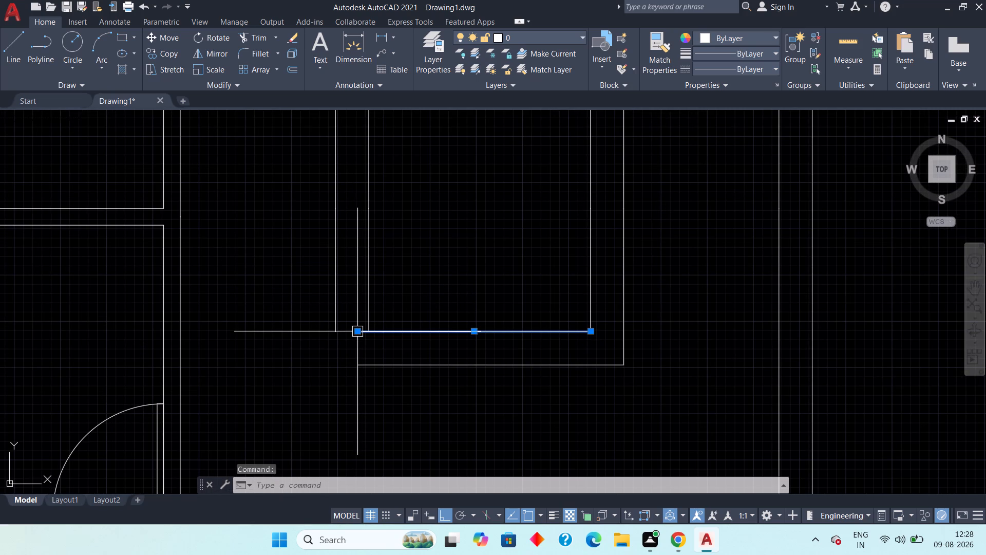
left_click(355, 335)
left_click(367, 335)
key("Escape")
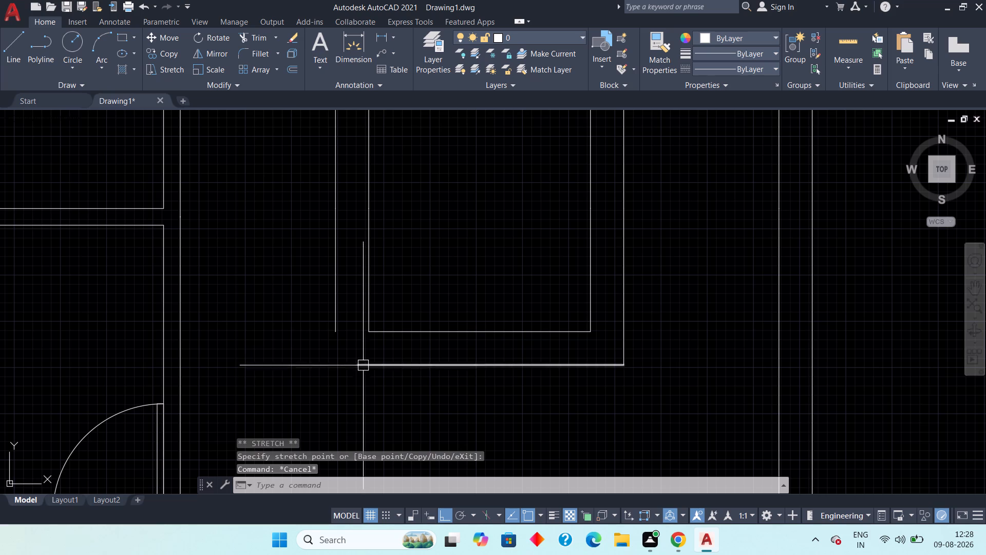
Stretch the outer outline's bottom line and left line until their ends meet in a closed lower-left corner.
left_click(363, 363)
left_click(358, 366)
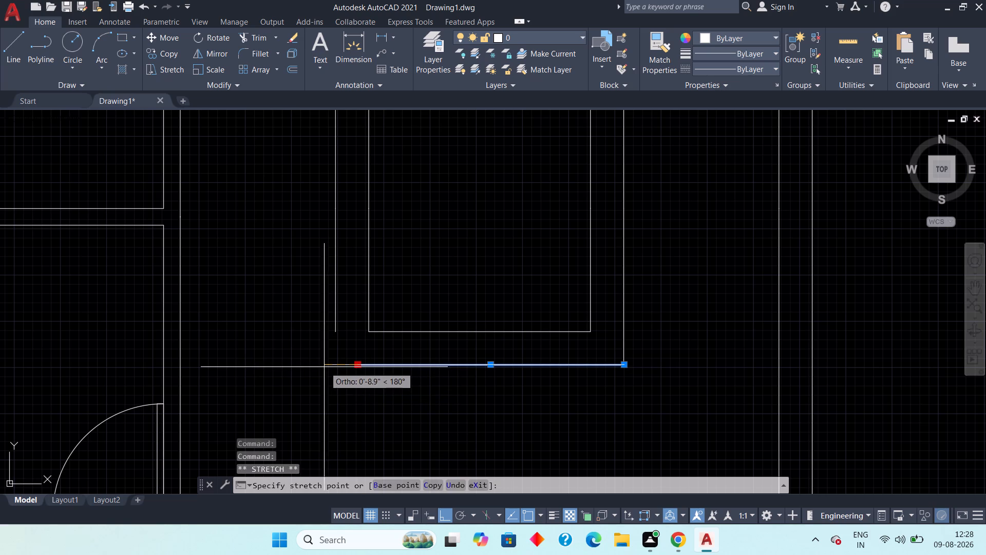
left_click(317, 366)
key("Escape")
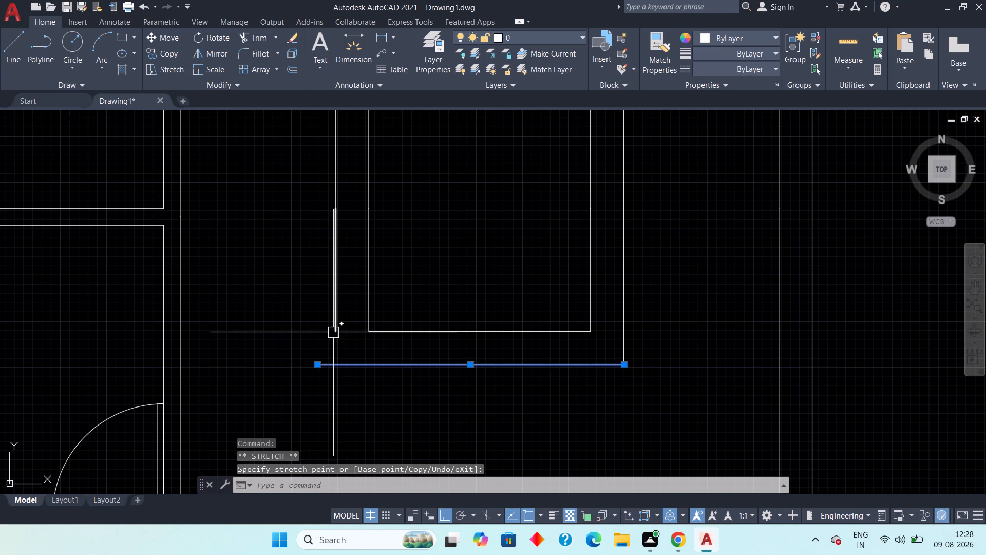
left_click(332, 331)
left_click(334, 334)
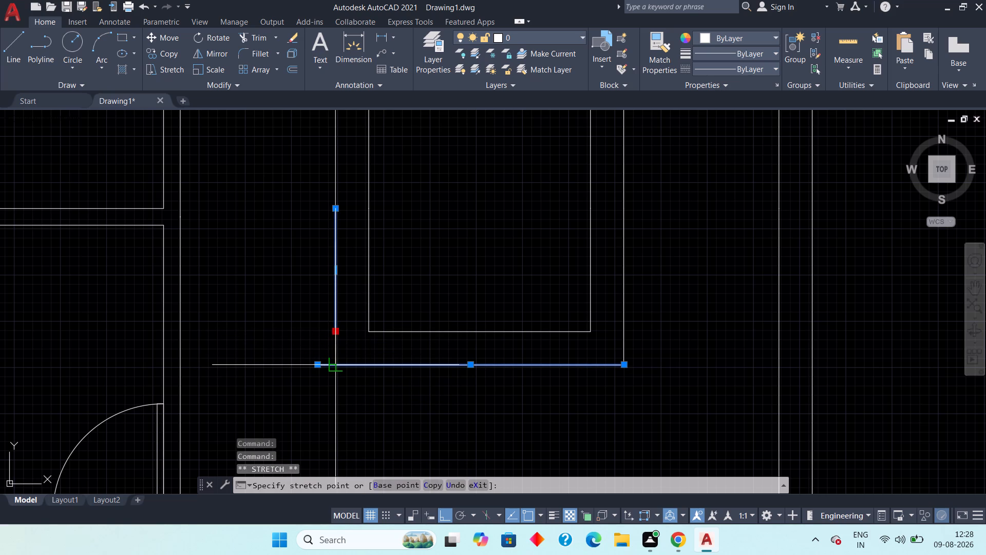
left_click(332, 363)
key("Escape")
key("Escape")
left_click(318, 369)
left_click(318, 367)
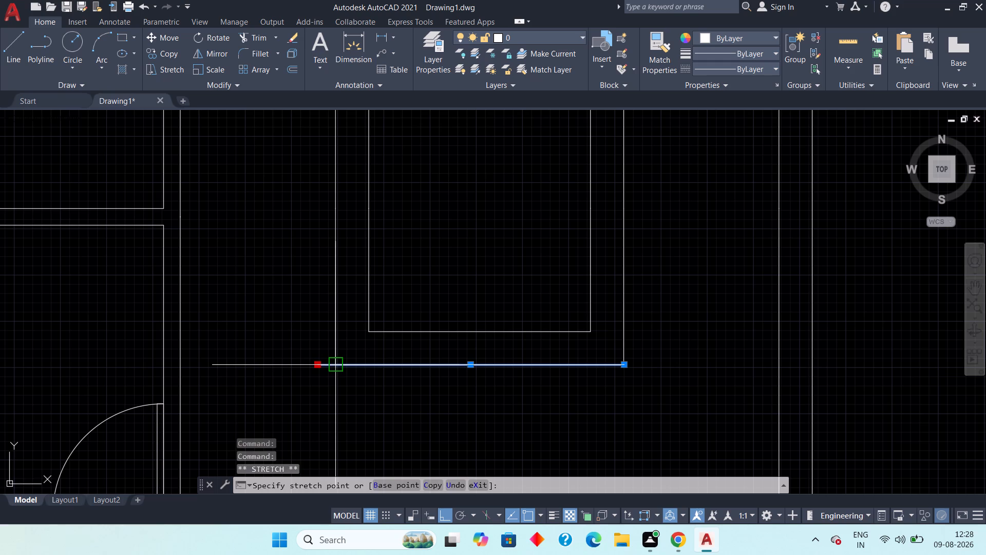
left_click(331, 366)
key("Escape")
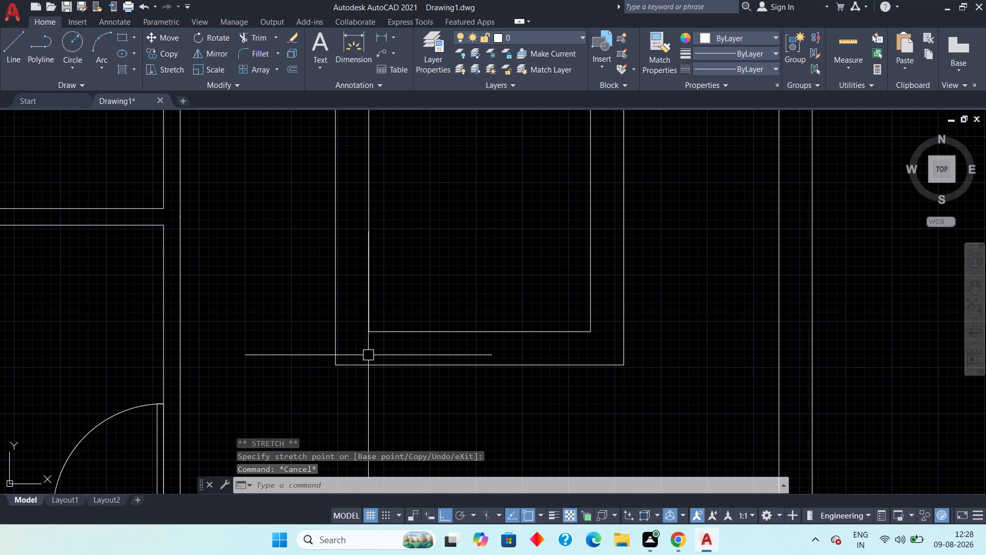
Draw a short horizontal line from the inner outline's lower-left corner across the border to the outer left line.
middle_click_drag(369, 379, 369, 389)
scroll(369, 387, "down", 2)
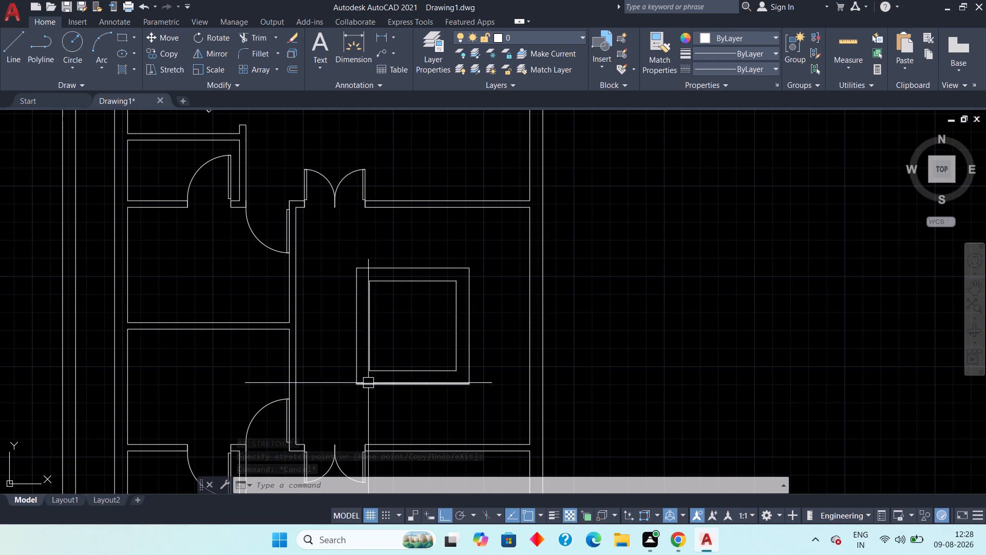
type("l")
key("space")
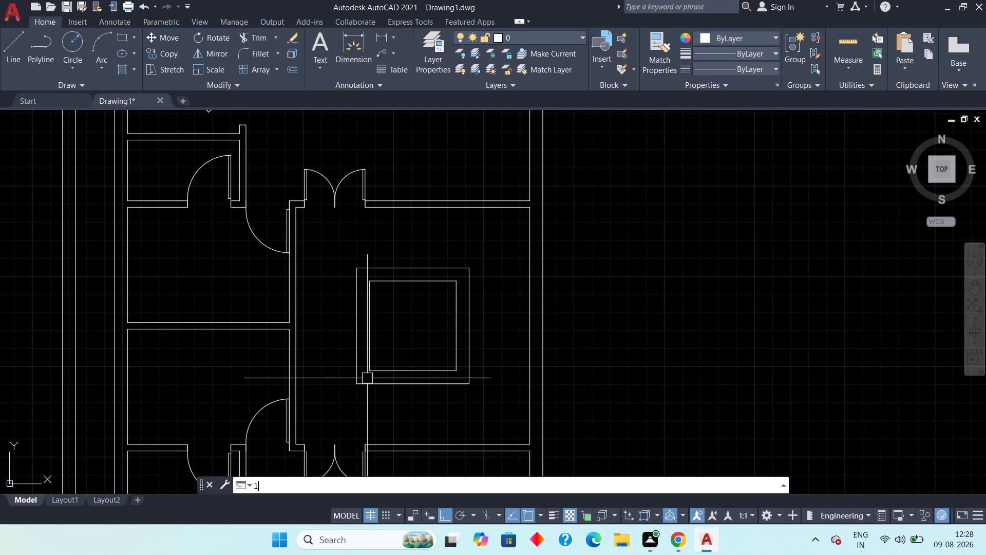
scroll(367, 378, "up", 3)
left_click(367, 347)
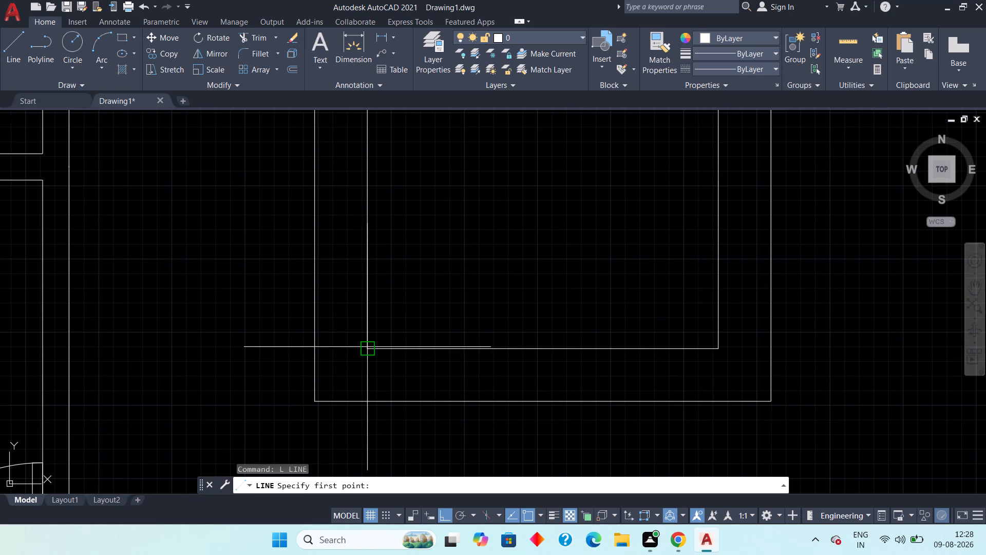
left_click(318, 351)
key("Escape")
Draw a short horizontal line from the inner outline's upper-left corner across the border to the outer left line.
middle_click_drag(420, 288, 440, 379)
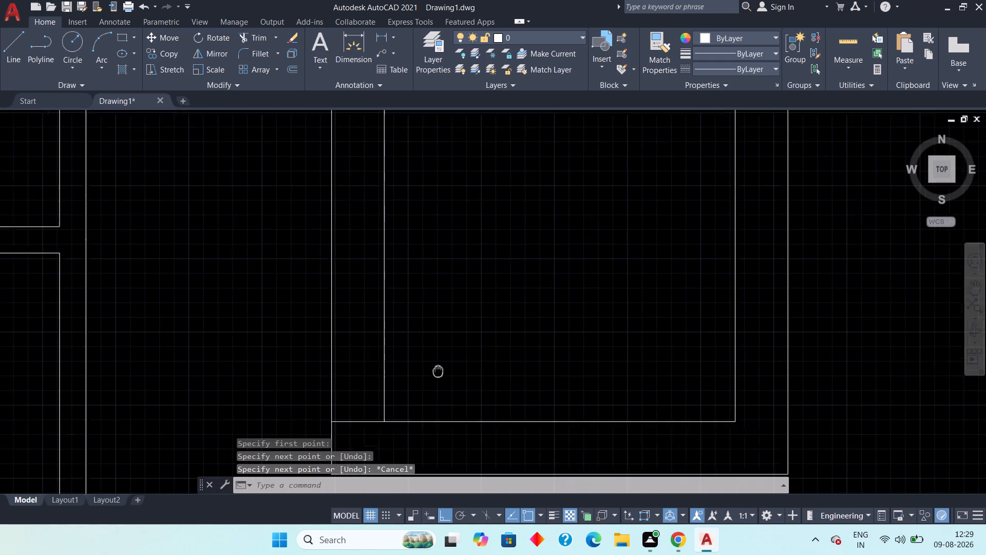
middle_click_drag(440, 379, 442, 389)
key("space")
middle_click_drag(389, 300, 374, 487)
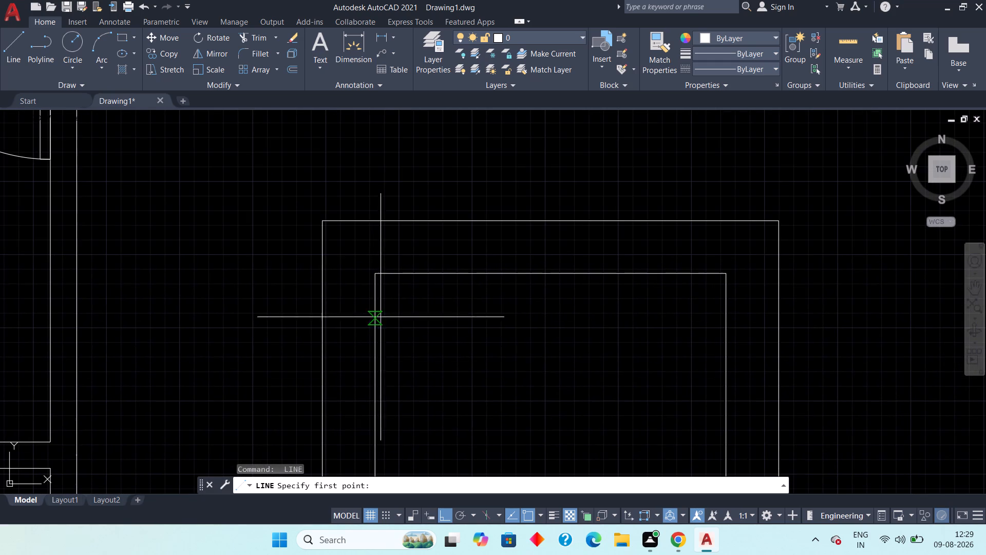
left_click(379, 276)
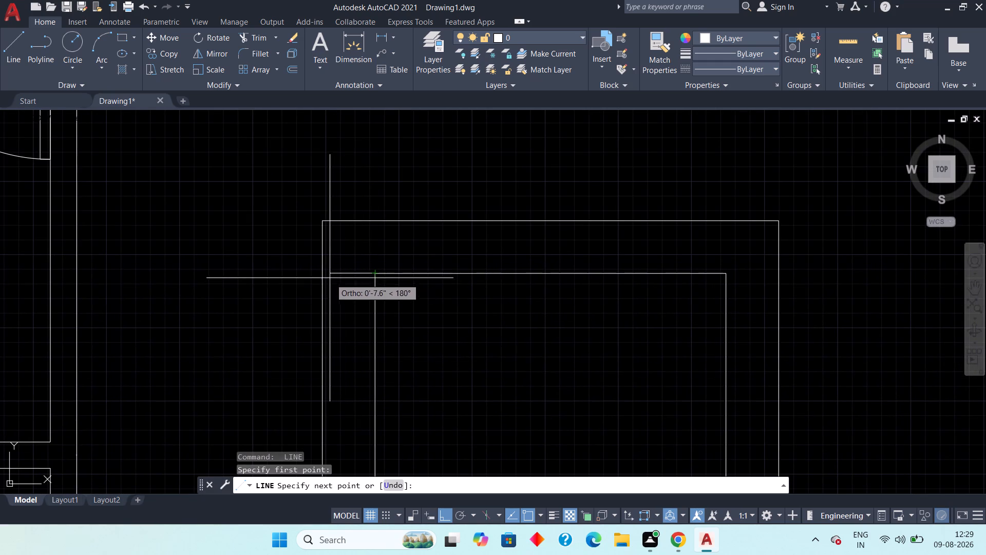
left_click(323, 275)
key("Escape")
key("Escape")
Offset both short cross lines of the left border 6" toward the middle of that side.
scroll(352, 314, "down", 1)
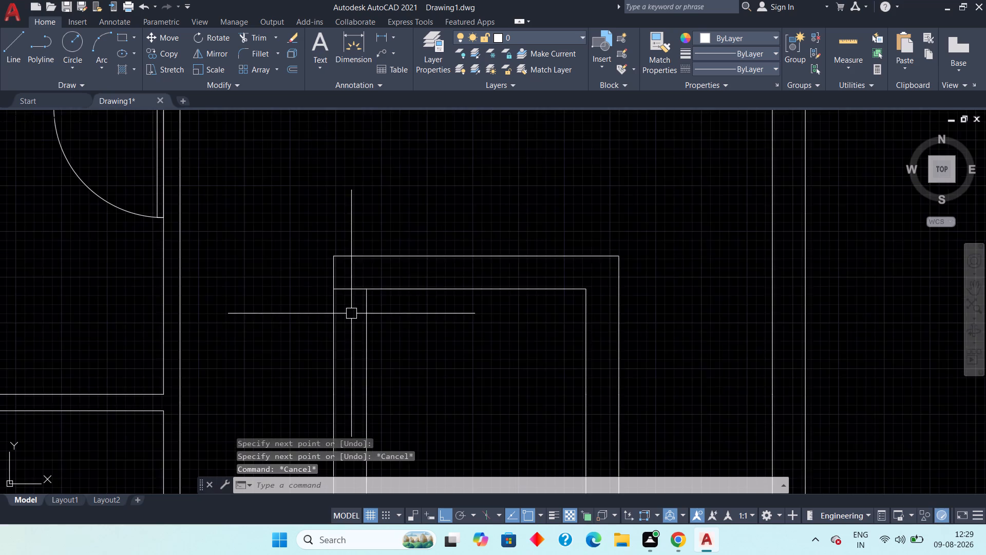
scroll(350, 313, "down", 2)
middle_click_drag(390, 351, 385, 323)
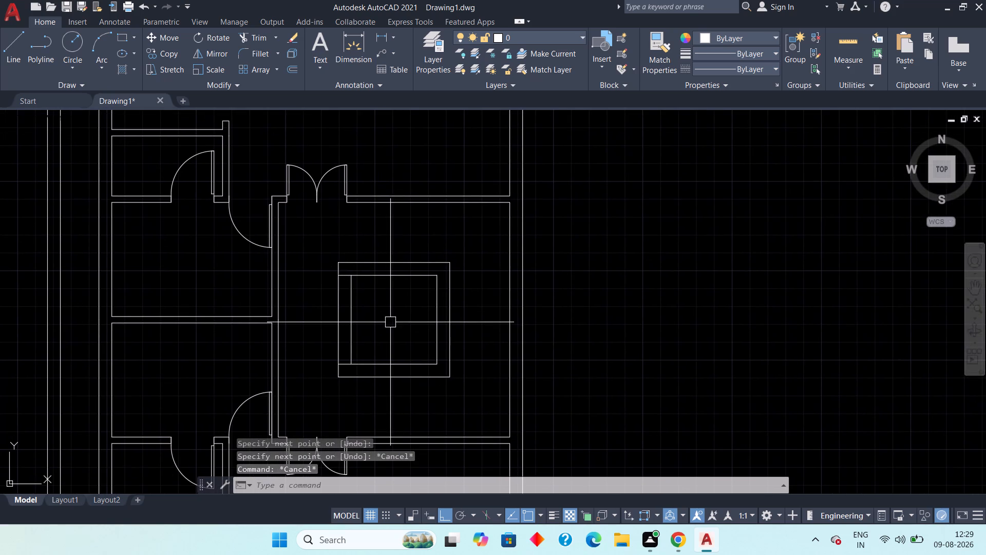
type("off")
key("space")
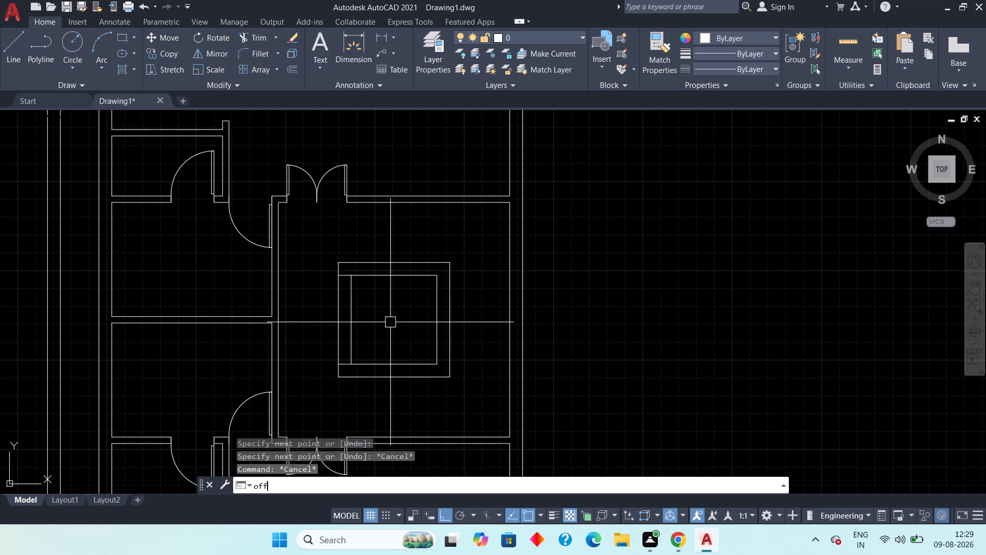
type("6\"")
key("space")
scroll(358, 306, "up", 4)
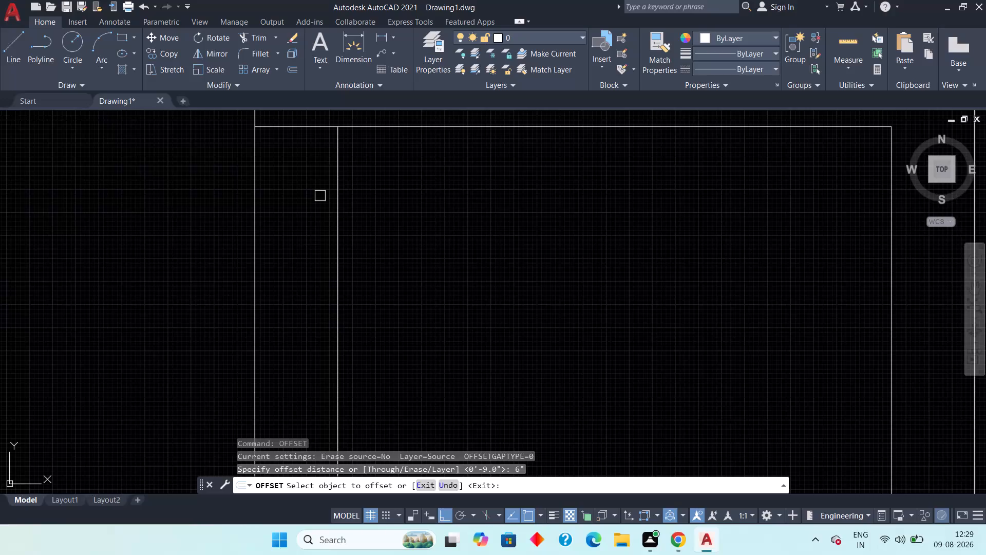
left_click(299, 128)
left_click(289, 208)
scroll(298, 214, "down", 3)
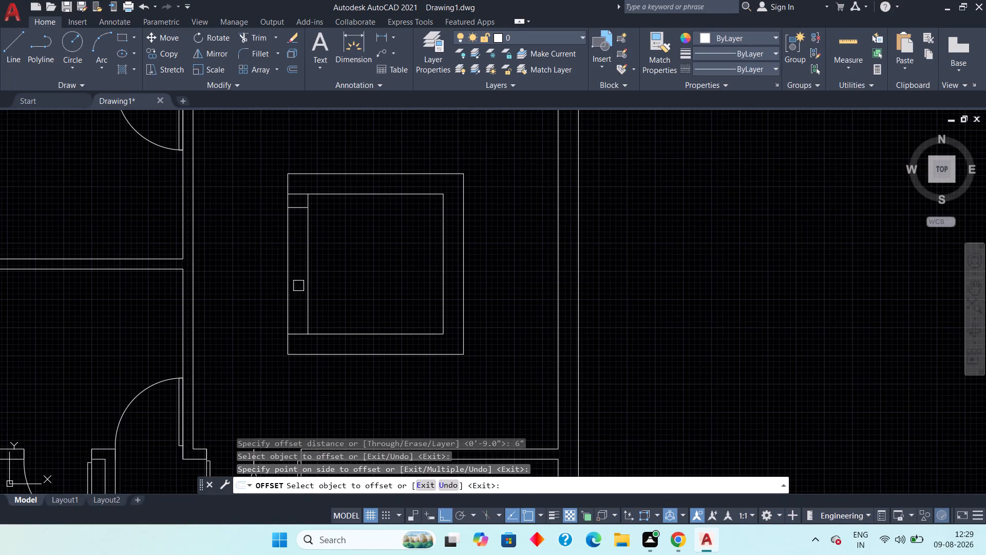
middle_click_drag(298, 286, 295, 247)
left_click(293, 297)
left_click(291, 273)
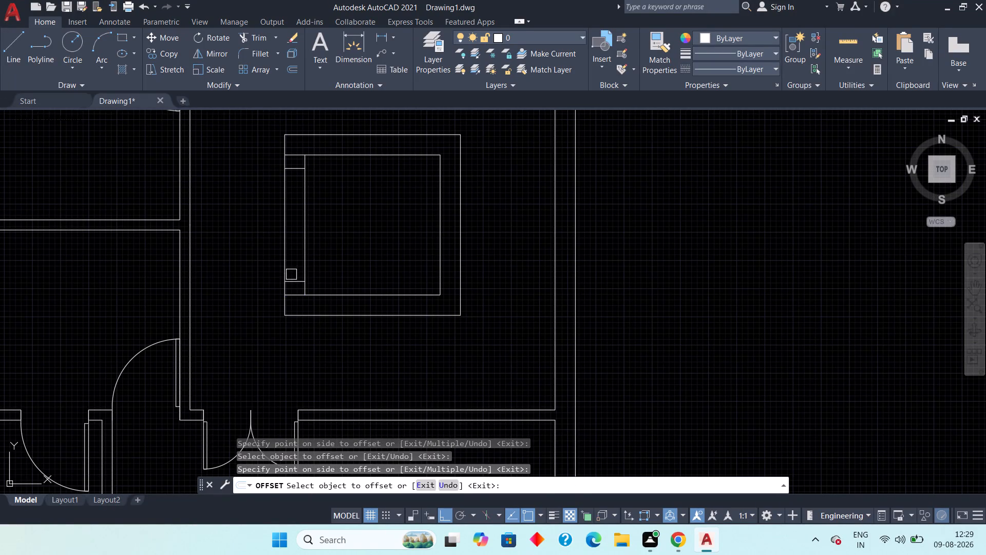
key("Escape")
key("Escape")
Delete the two original short cross lines at the inner outline's upper-left and lower-left corners.
left_click(297, 154)
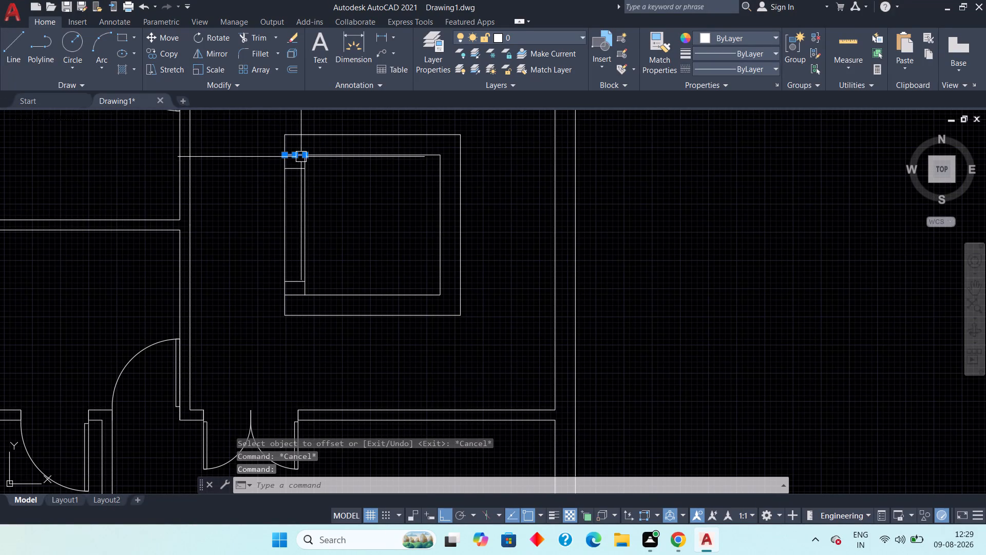
key("Delete")
left_click(294, 296)
key("Delete")
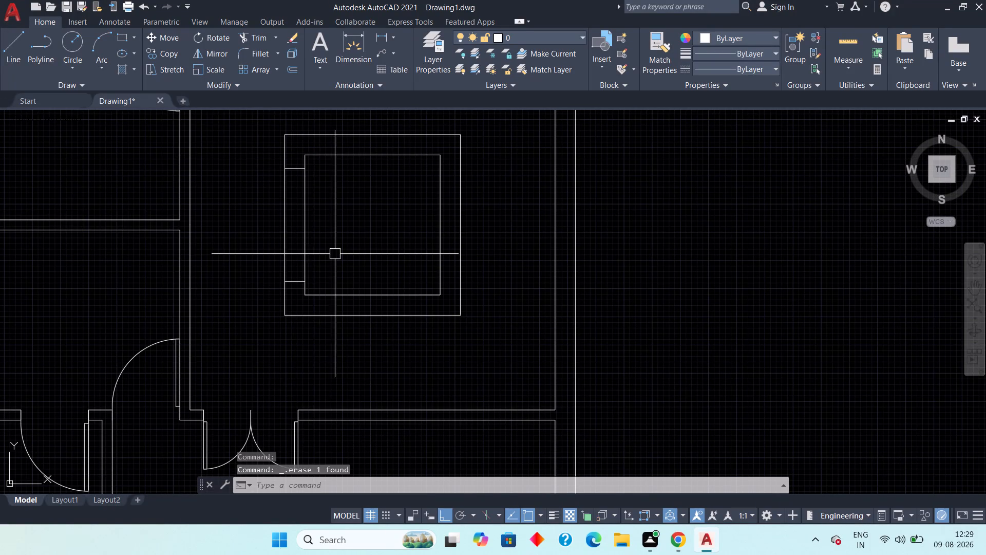
Trim the lower segments of both left border lines back to the lower offset cross line.
type("tr")
key("space")
left_click(330, 223)
left_click(254, 242)
key("Escape")
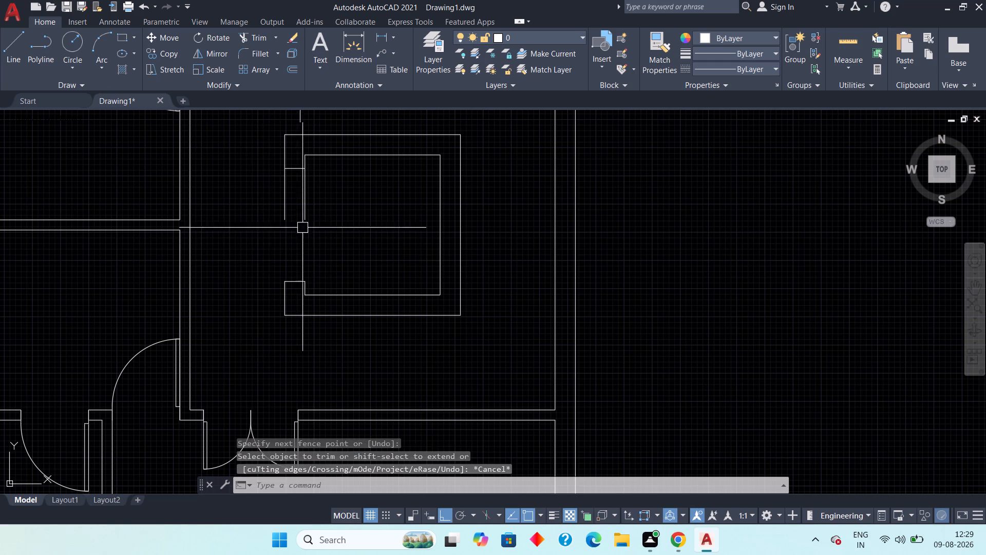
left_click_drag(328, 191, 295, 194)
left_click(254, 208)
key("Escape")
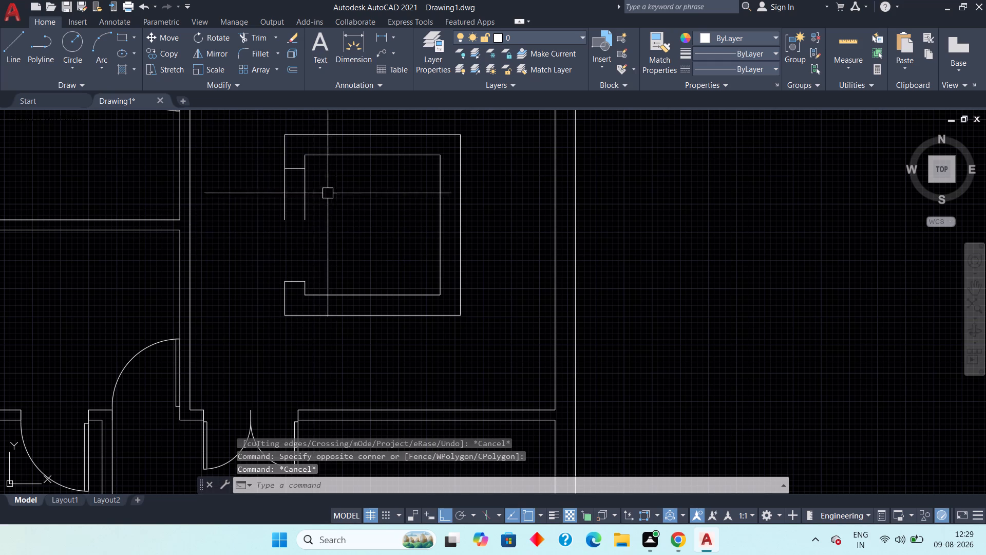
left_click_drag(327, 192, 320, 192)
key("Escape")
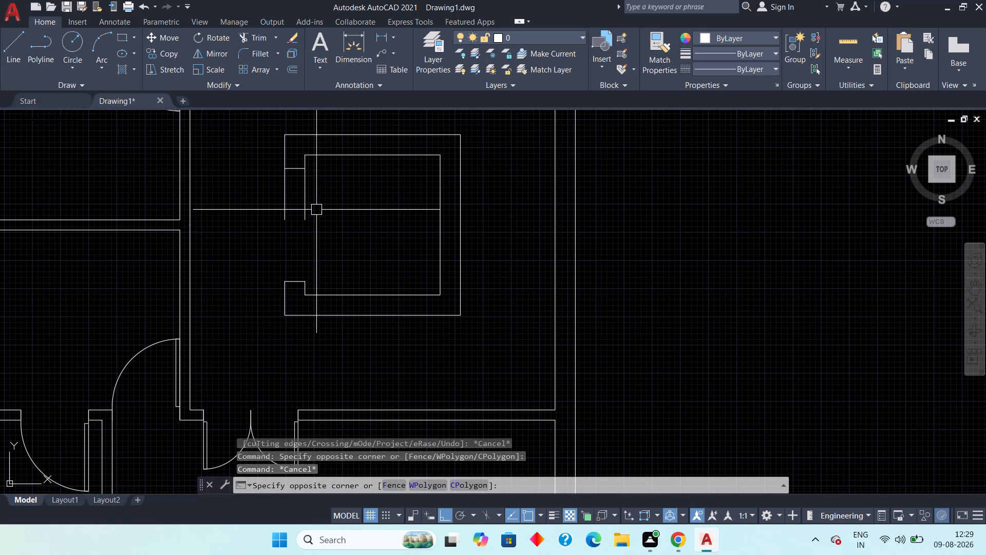
Trim the remaining upper segments of both left border lines back to the upper offset cross line.
key("t")
type("r")
key("space")
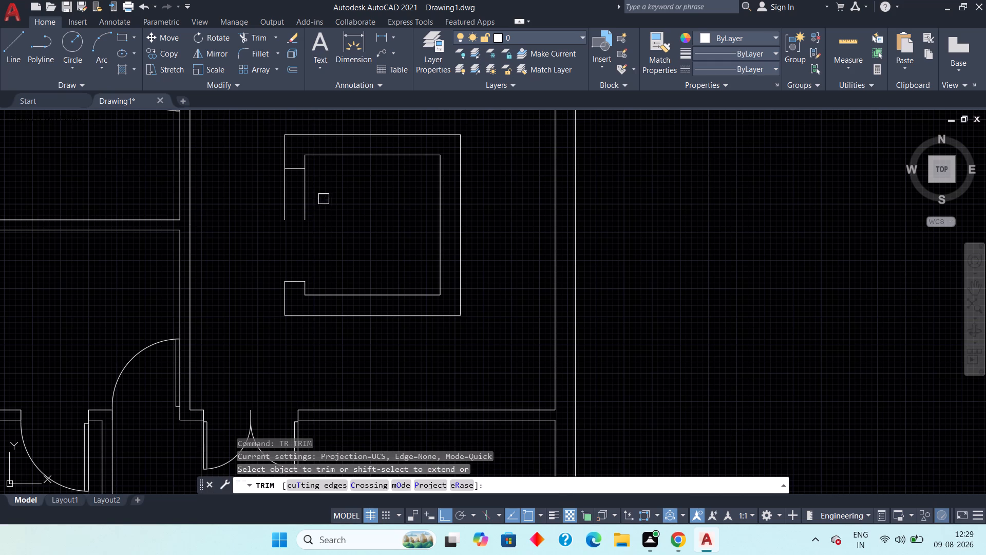
left_click(327, 191)
left_click(269, 215)
key("Escape")
key("Escape")
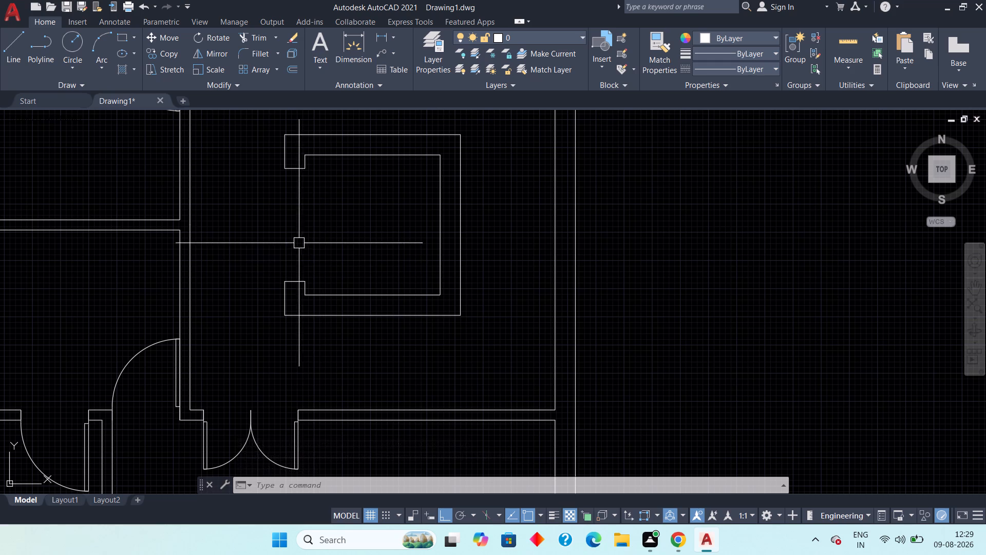
Draw a vertical line across the left-side opening, from the upper cross line's midpoint to the lower cross line's midpoint.
scroll(298, 199, "up", 2)
middle_click_drag(298, 199, 311, 255)
scroll(311, 258, "down", 2)
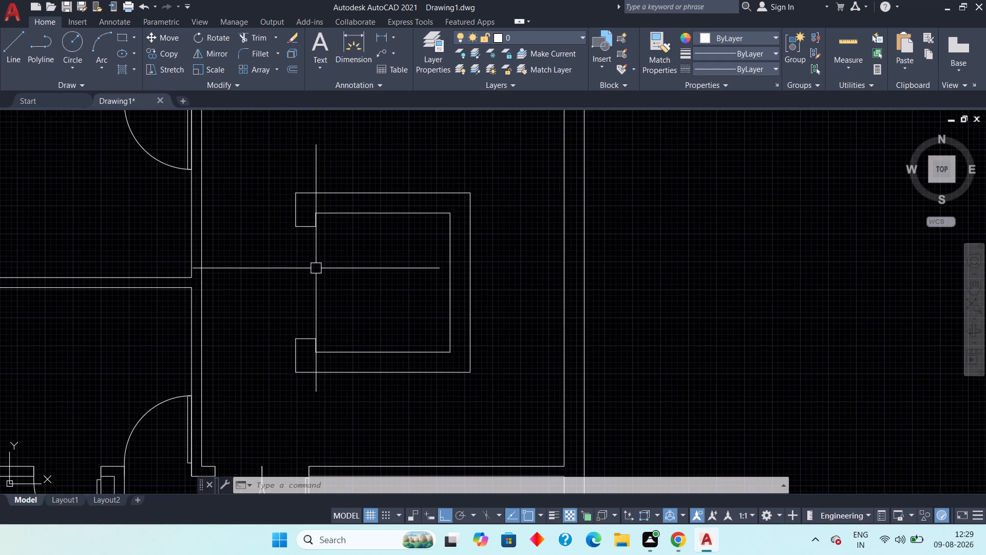
key("Escape")
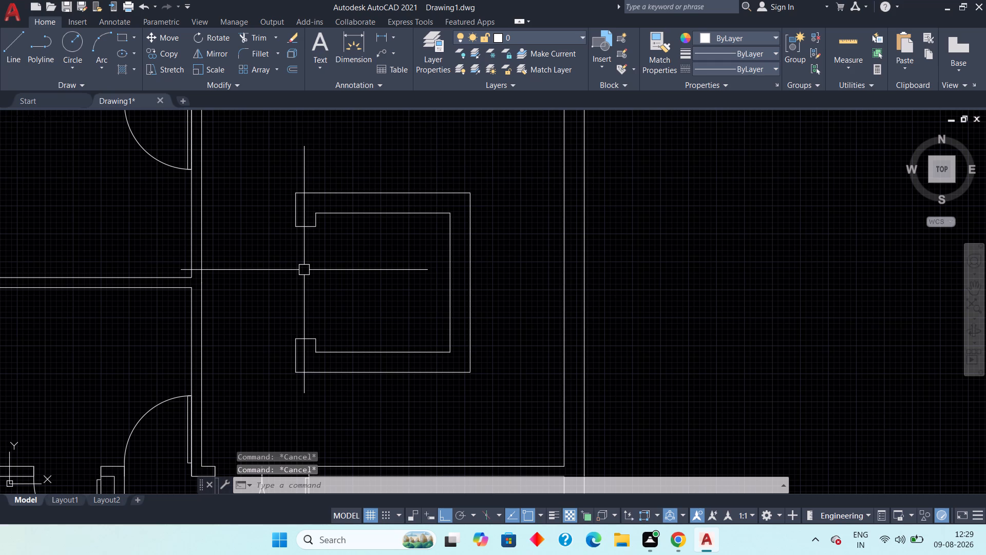
scroll(300, 267, "down", 2)
scroll(296, 261, "up", 3)
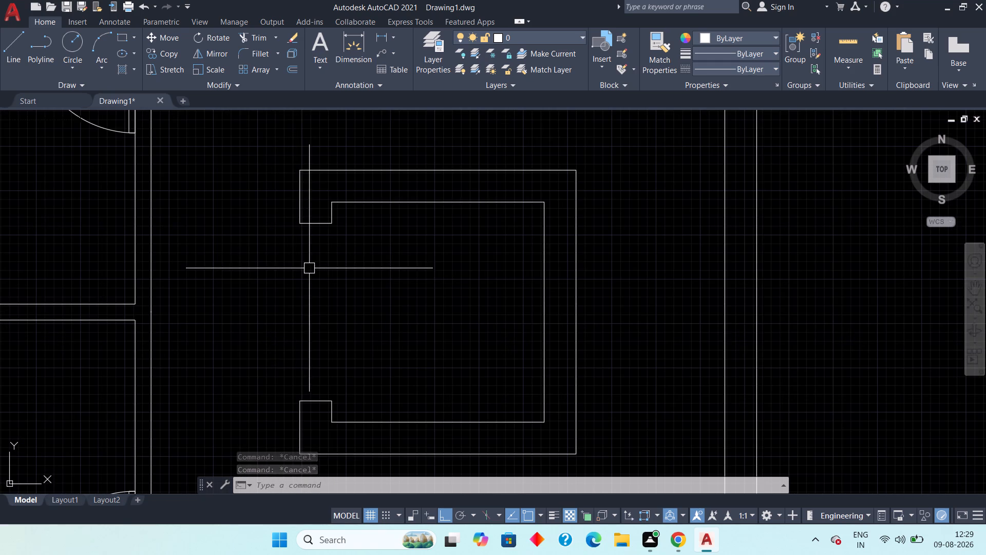
key("l")
key("space")
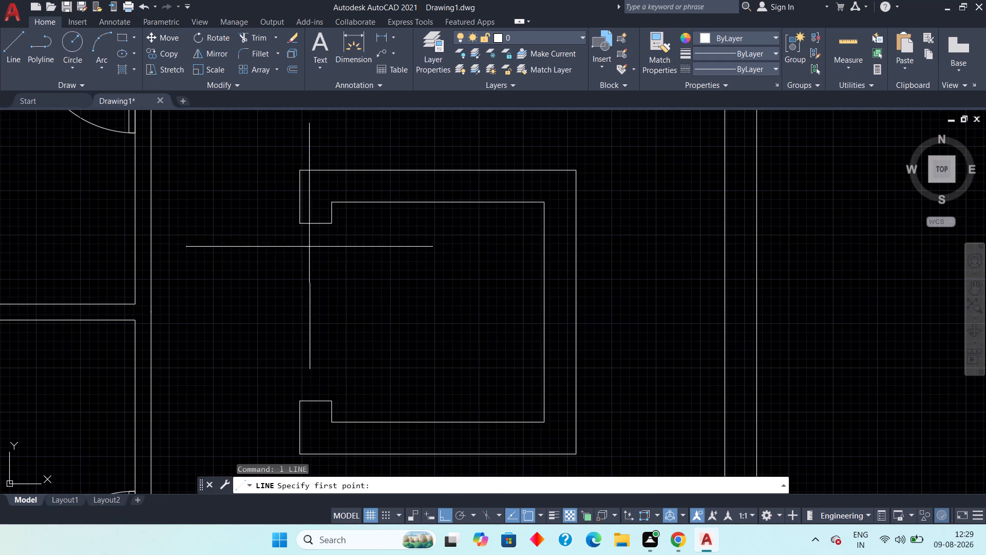
left_click(316, 224)
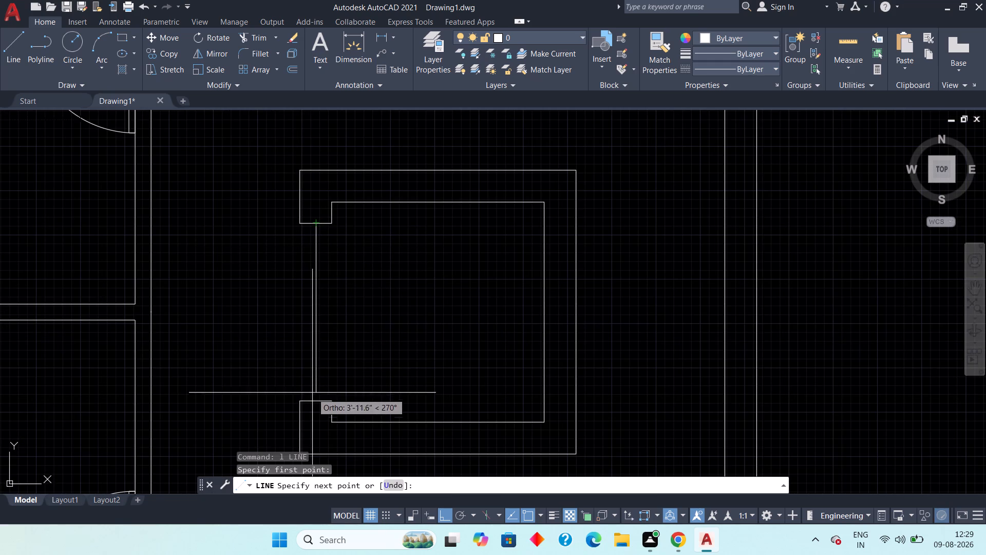
left_click(311, 402)
key("Escape")
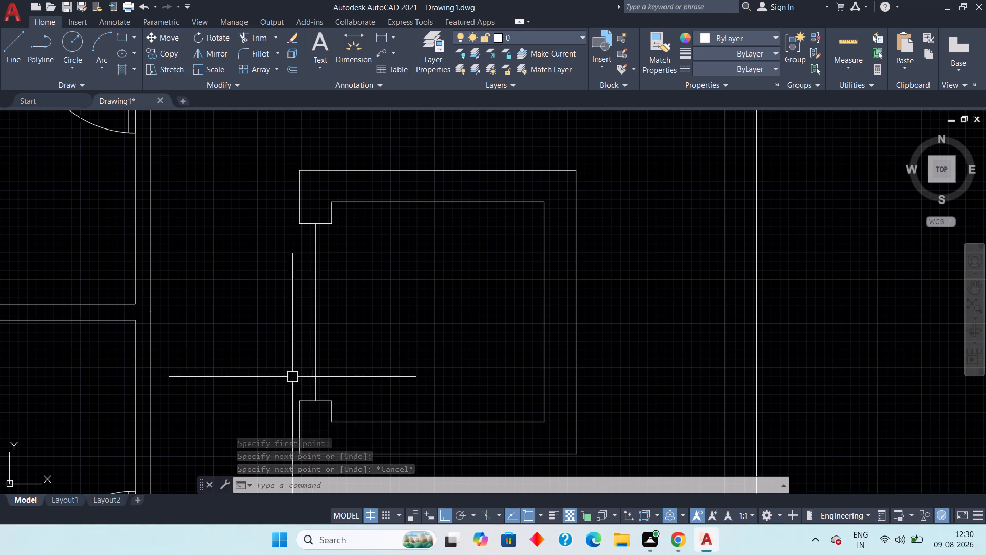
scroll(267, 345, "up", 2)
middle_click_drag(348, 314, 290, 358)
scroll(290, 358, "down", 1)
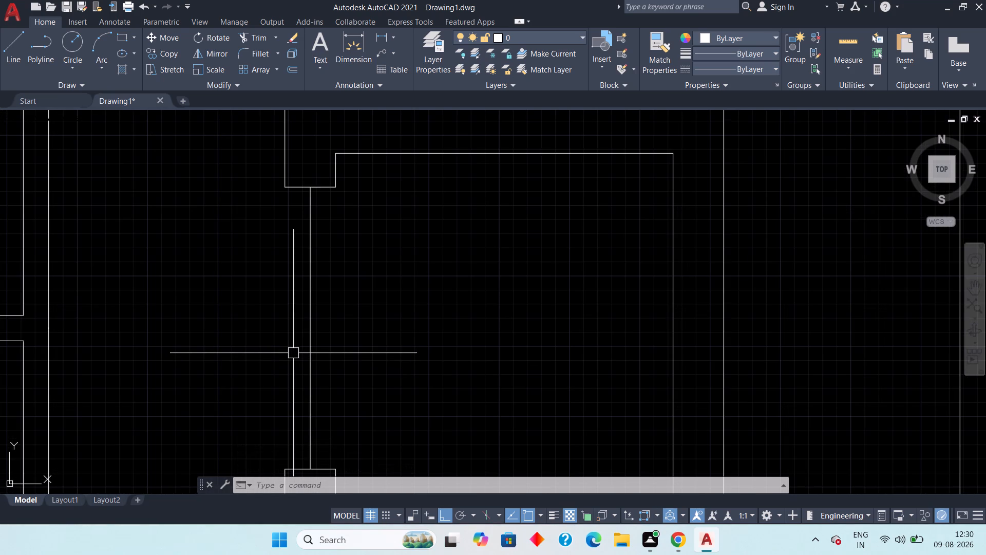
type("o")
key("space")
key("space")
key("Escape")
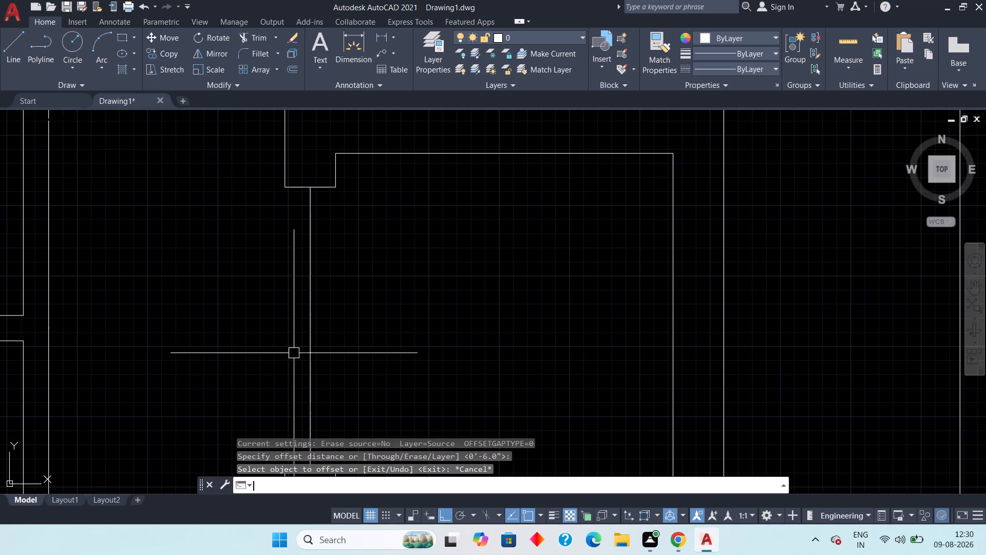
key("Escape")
Offset the opening's vertical centre line 1" to each side.
type("off 1\"")
key("space")
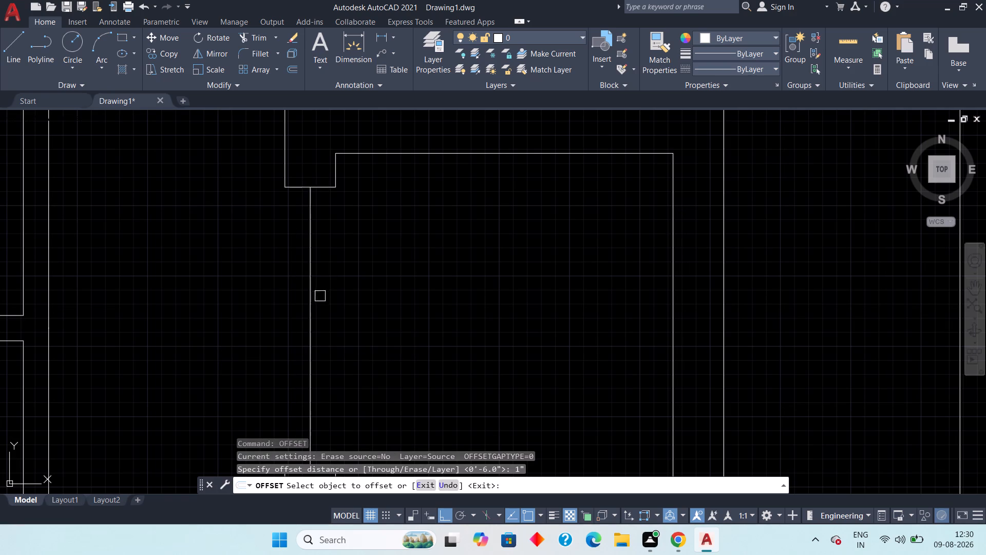
left_click(311, 310)
left_click_drag(262, 326, 257, 329)
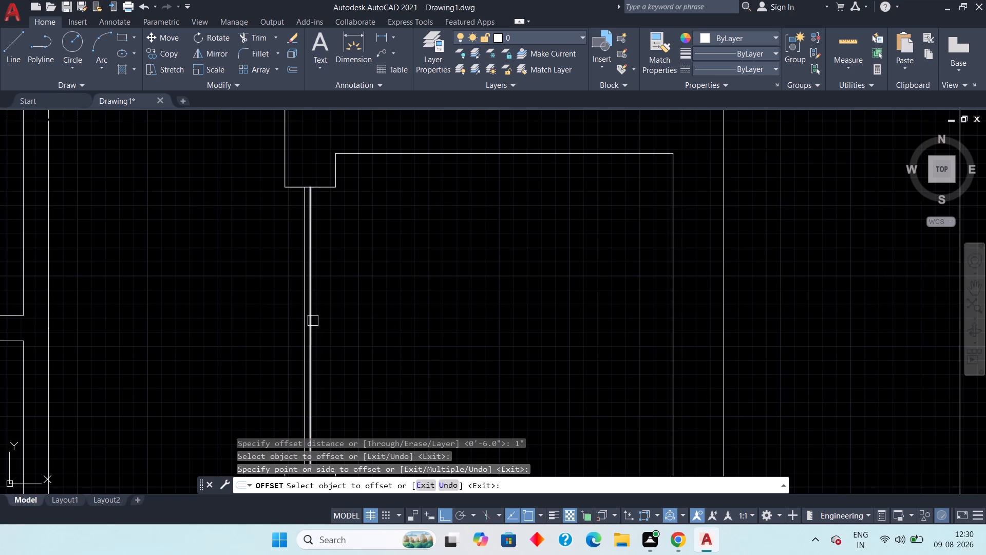
left_click(313, 321)
left_click(357, 318)
key("Escape")
scroll(282, 330, "down", 1)
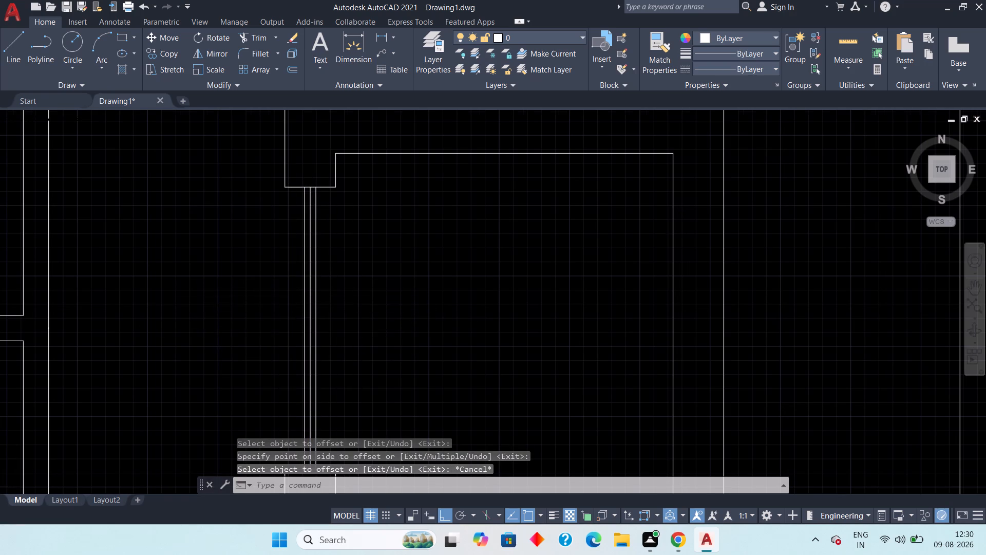
Draw a short horizontal line across the three vertical lines, near the middle of the rectangle's left-side opening.
scroll(270, 344, "down", 1)
middle_click_drag(256, 355, 256, 353)
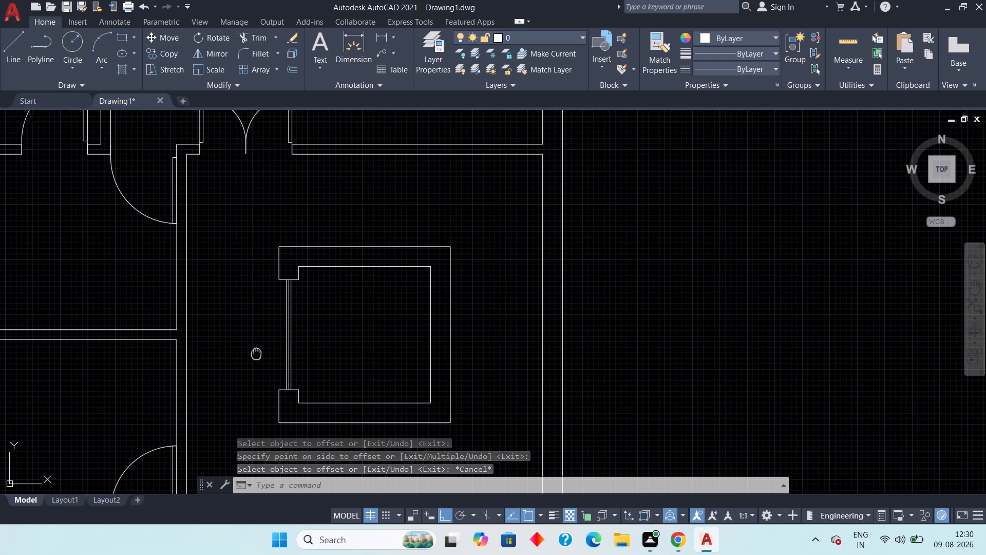
middle_click_drag(256, 353, 252, 336)
scroll(263, 327, "up", 2)
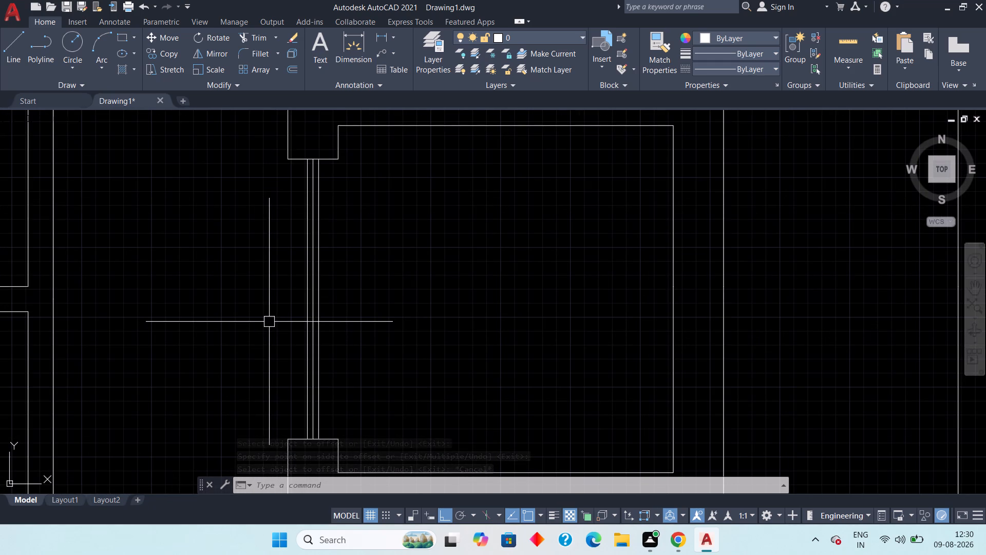
type("l")
key("space")
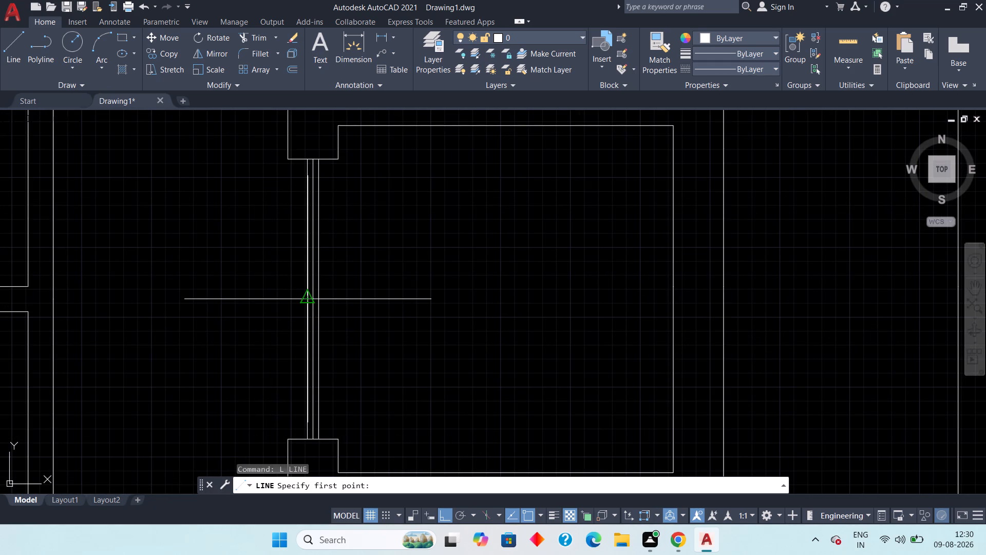
scroll(307, 297, "up", 3)
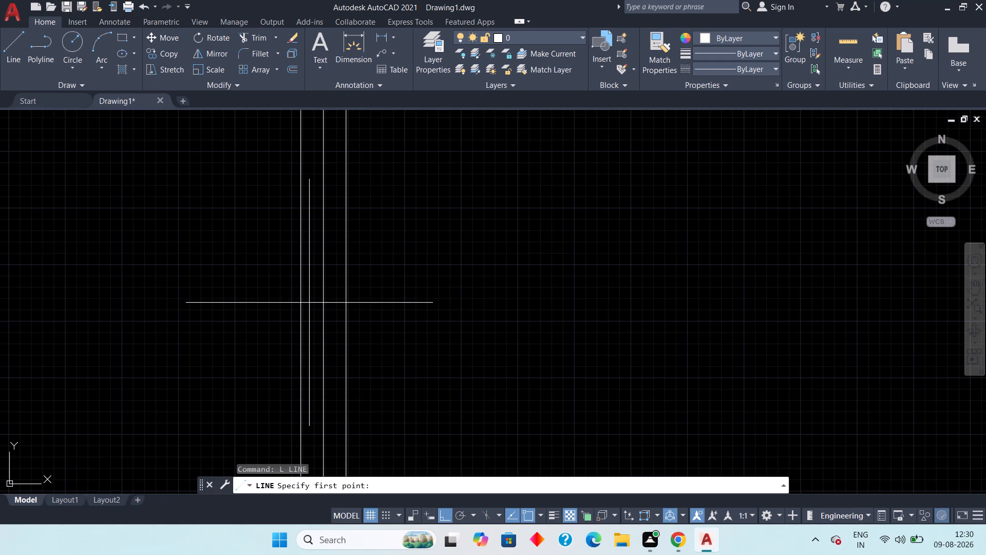
left_click(305, 299)
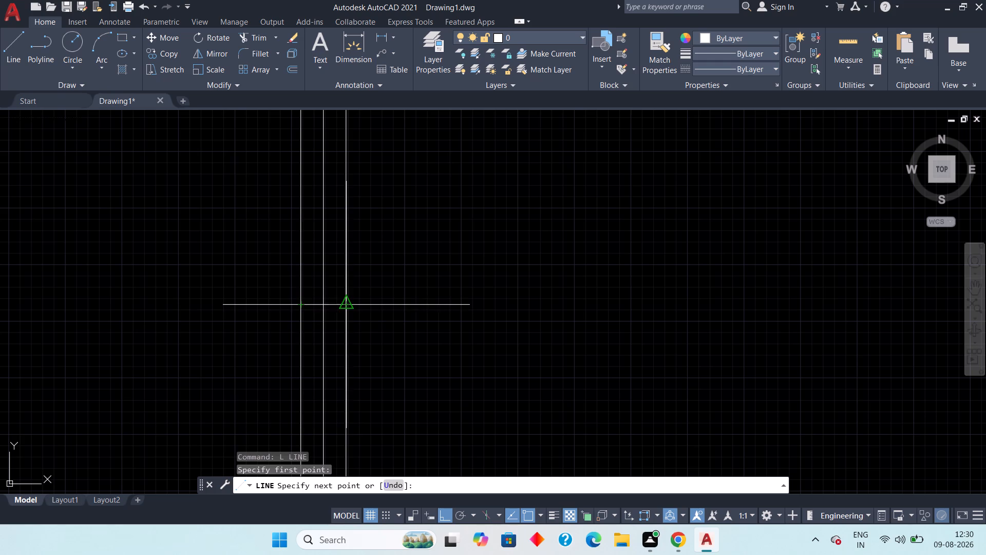
left_click(350, 300)
key("Escape")
key("Escape")
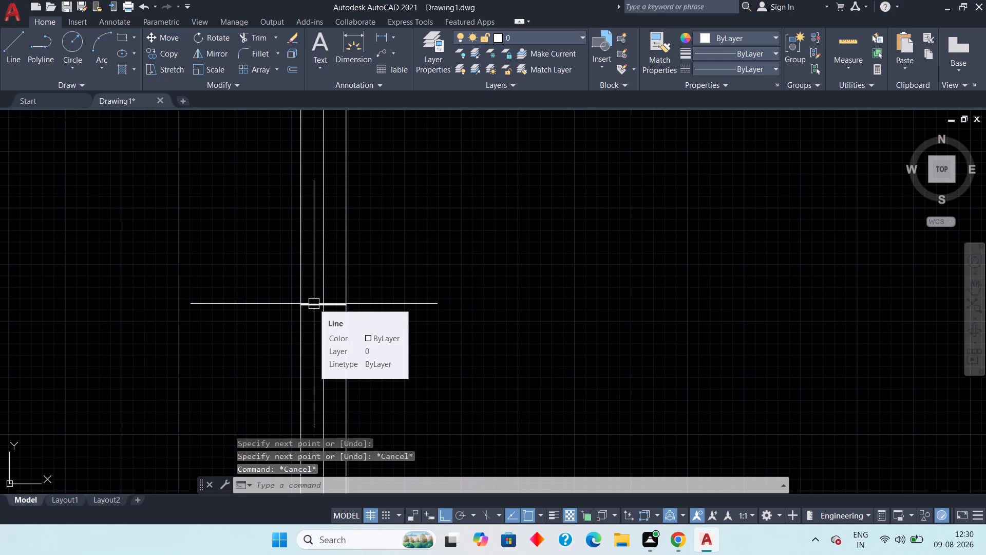
Offset the short horizontal cross line 6" upward and 6" downward.
type("off")
key("space")
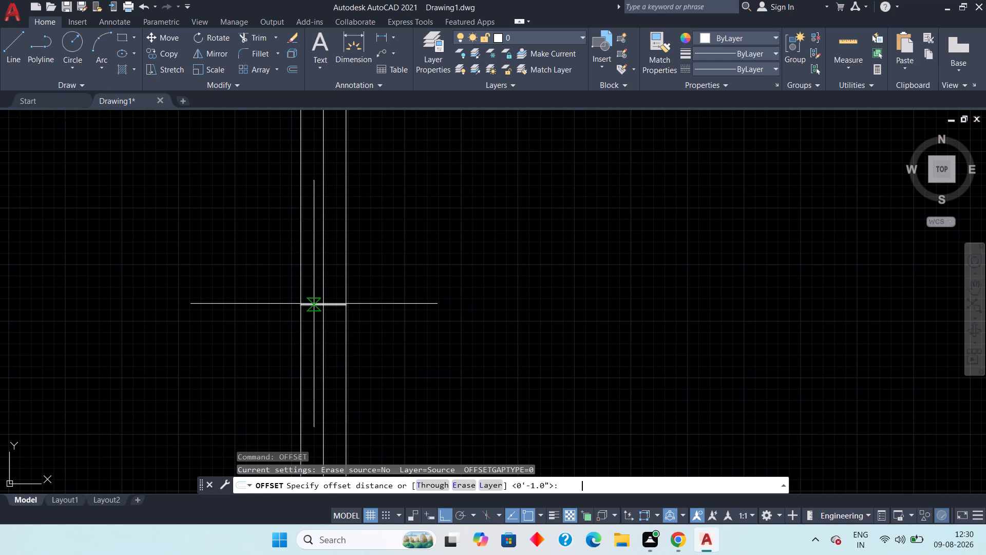
type("6\"")
key("space")
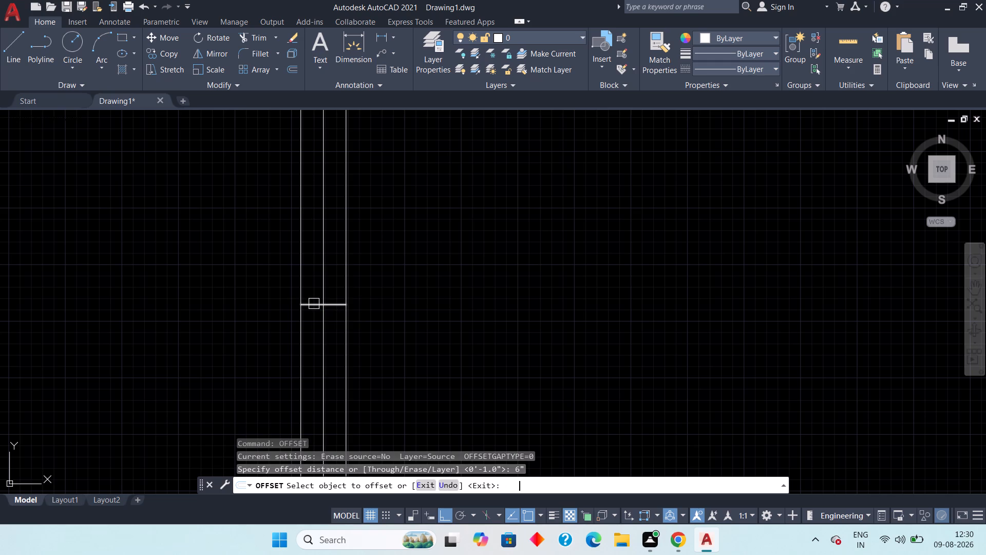
left_click_drag(314, 304, 314, 292)
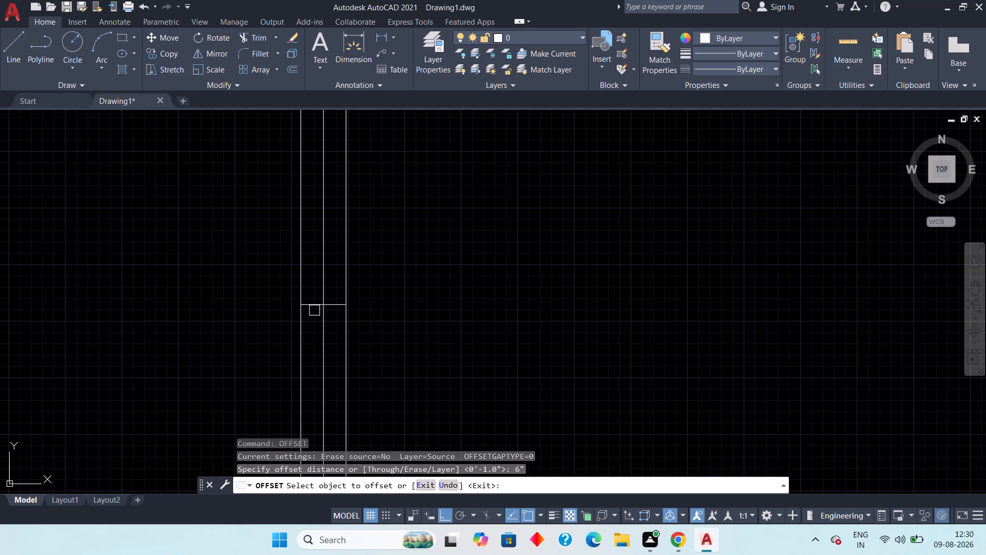
left_click(314, 304)
left_click(307, 274)
left_click(316, 306)
left_click(320, 348)
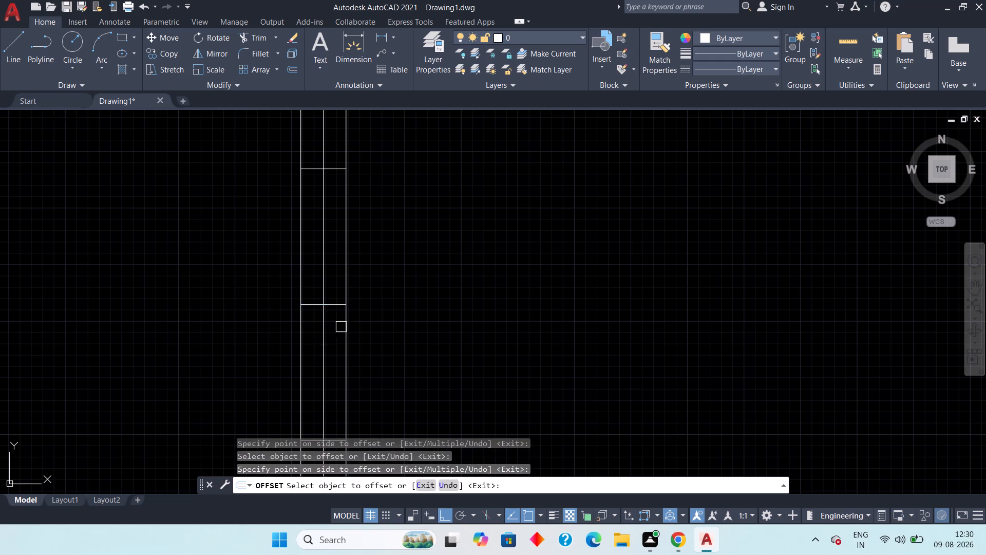
scroll(341, 321, "down", 3)
middle_click_drag(401, 311, 423, 294)
key("Escape")
key("Escape")
Delete the original cross line between the two offset copies.
scroll(354, 303, "up", 4)
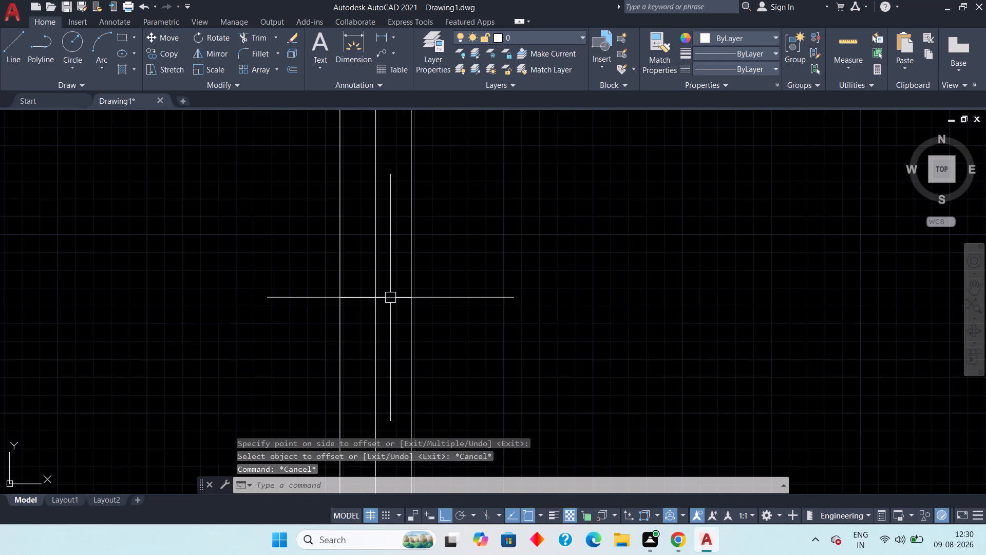
left_click(392, 297)
key("Delete")
scroll(403, 310, "down", 3)
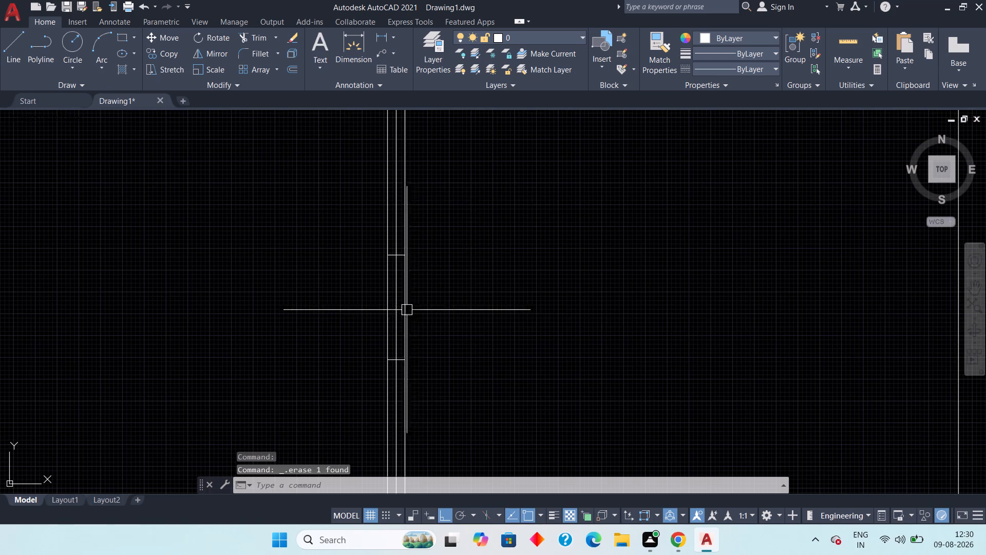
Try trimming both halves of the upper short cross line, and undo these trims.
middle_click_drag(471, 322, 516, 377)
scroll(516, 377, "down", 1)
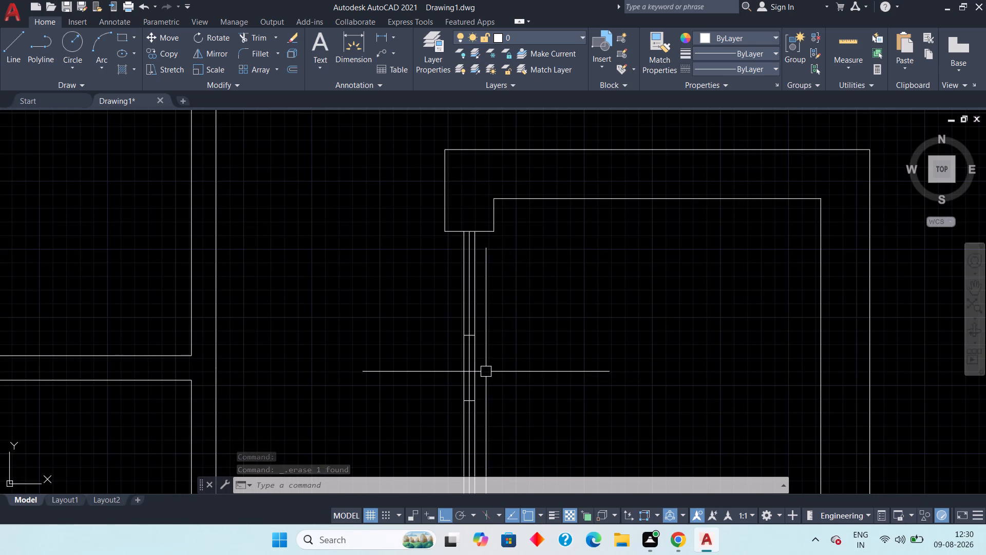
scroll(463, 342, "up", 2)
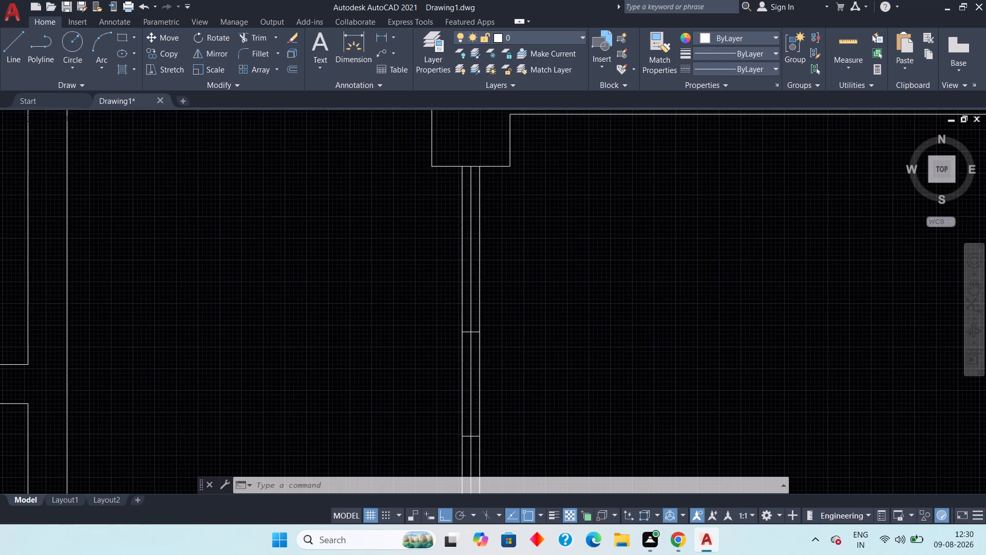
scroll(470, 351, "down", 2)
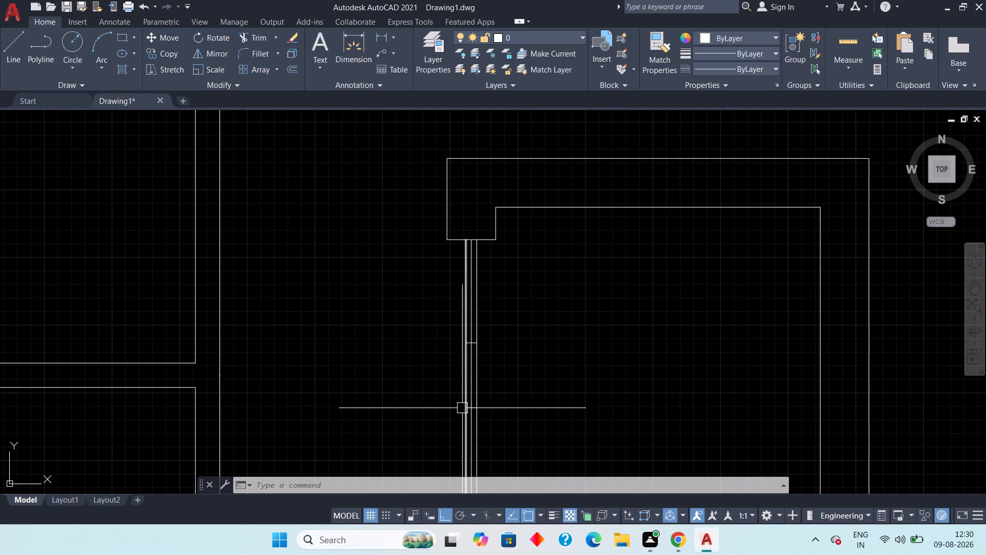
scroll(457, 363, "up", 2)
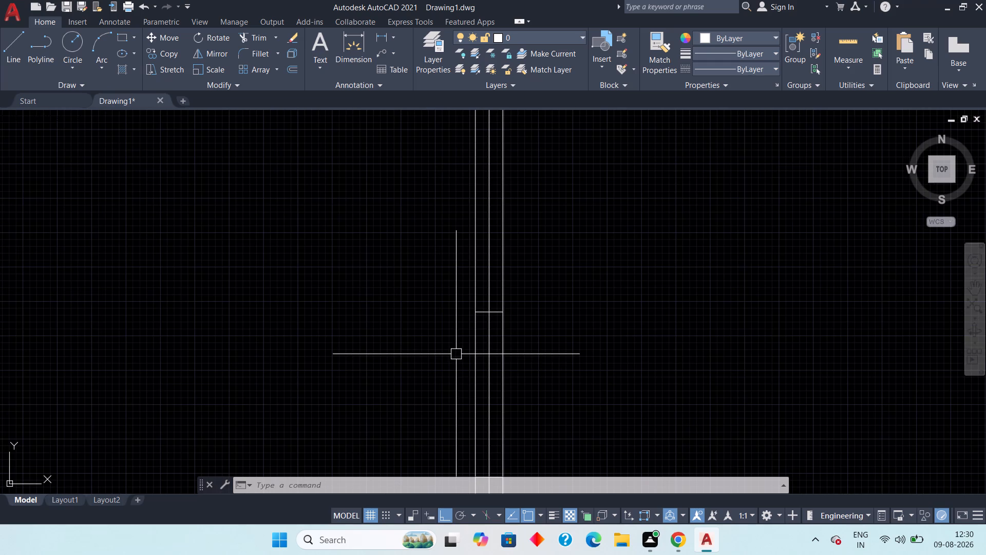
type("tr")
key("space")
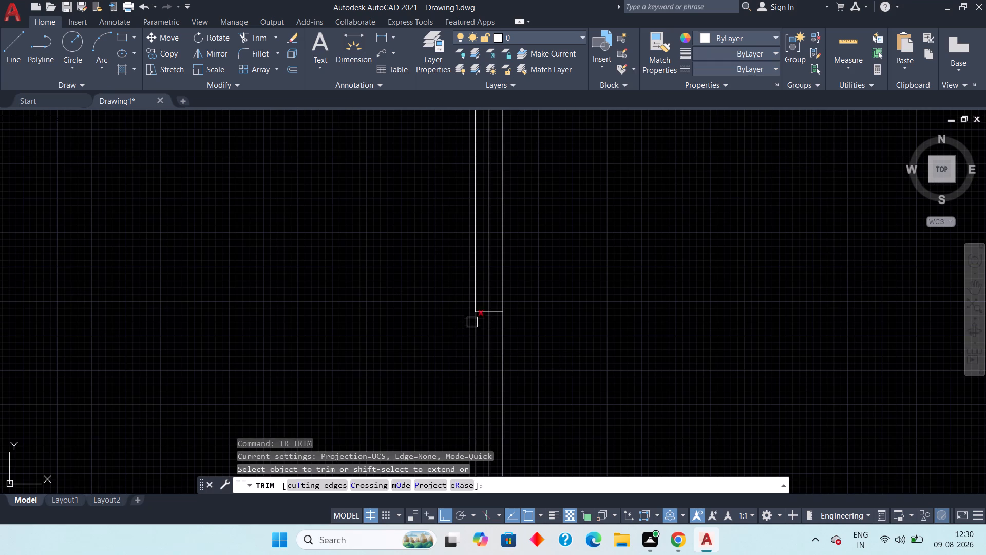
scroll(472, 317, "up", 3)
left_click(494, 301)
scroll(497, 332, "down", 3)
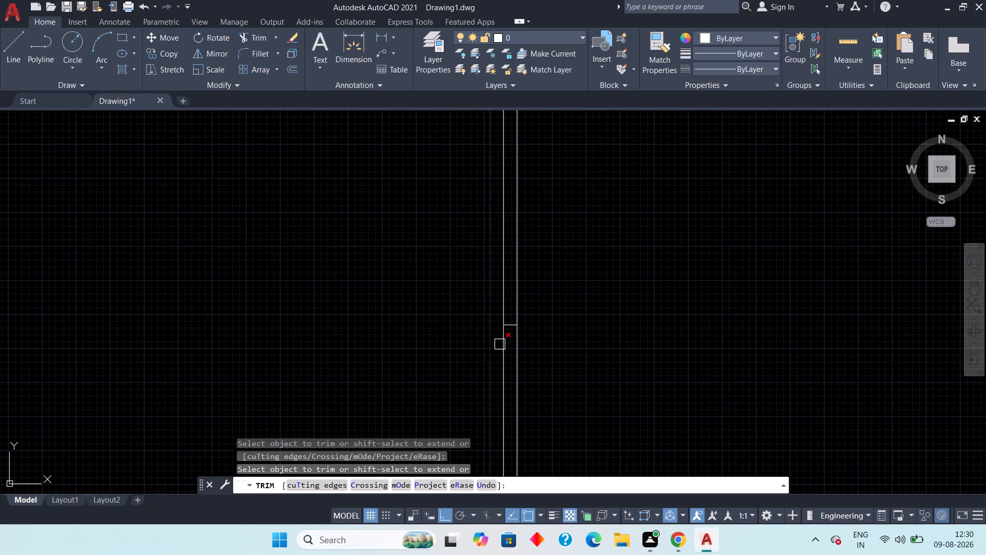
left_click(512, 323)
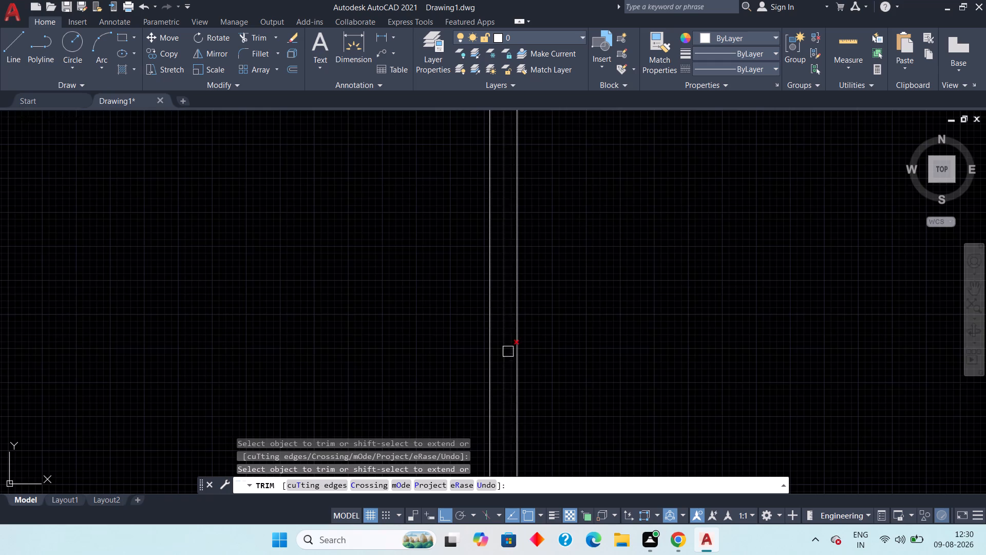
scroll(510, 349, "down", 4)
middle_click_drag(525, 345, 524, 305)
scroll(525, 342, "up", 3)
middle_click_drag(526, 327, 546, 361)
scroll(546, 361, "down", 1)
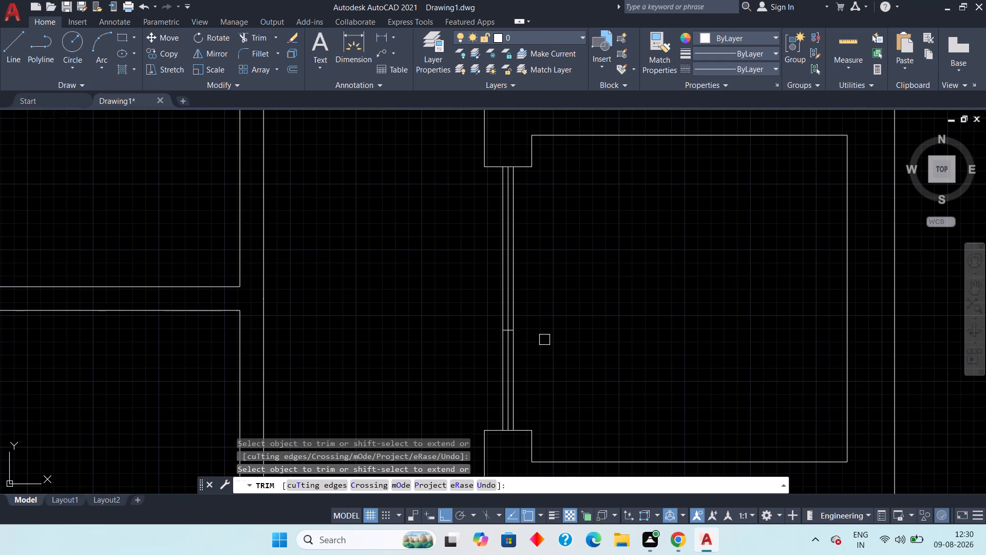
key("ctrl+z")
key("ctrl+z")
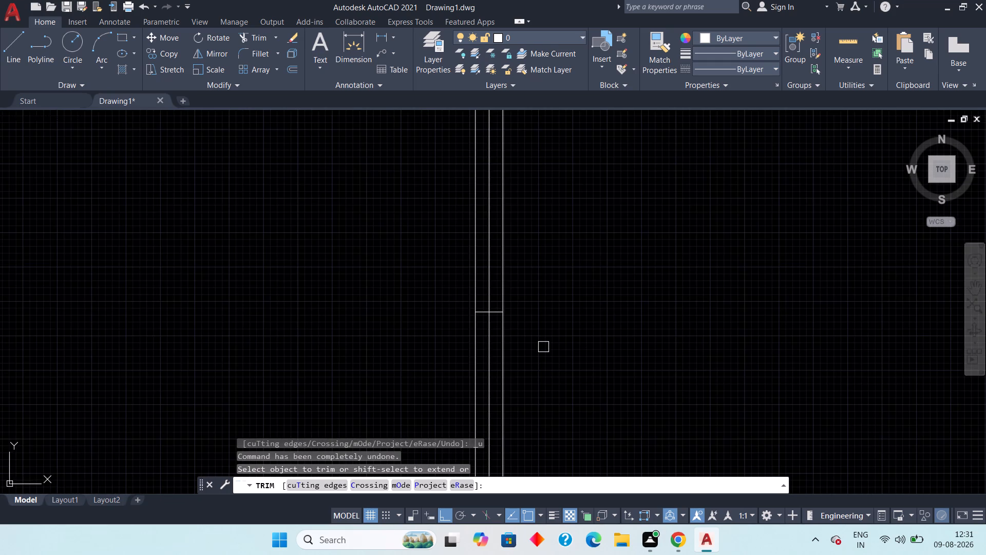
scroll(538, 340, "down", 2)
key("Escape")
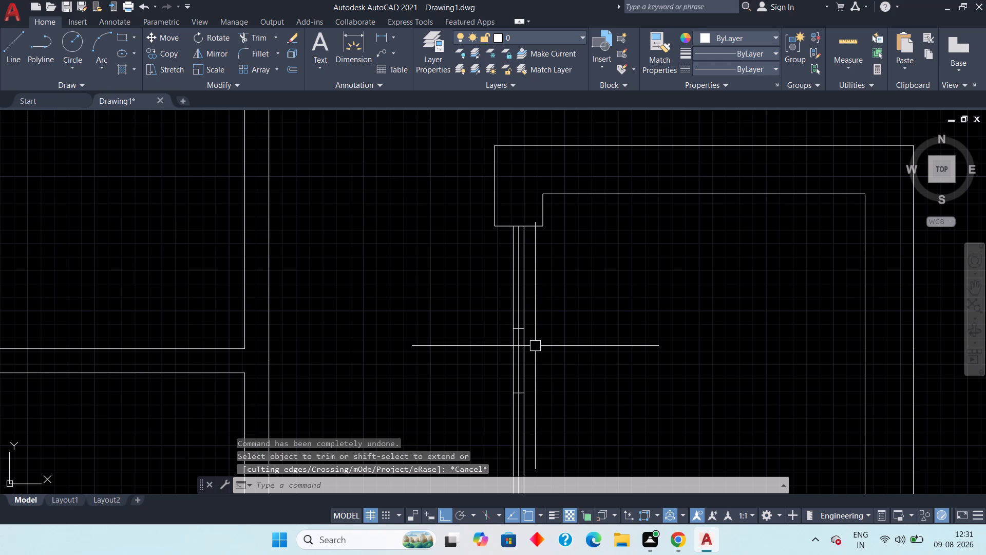
Trim the left half of the upper cross line and the right half of the lower cross line.
scroll(528, 356, "up", 3)
middle_click_drag(554, 323, 584, 343)
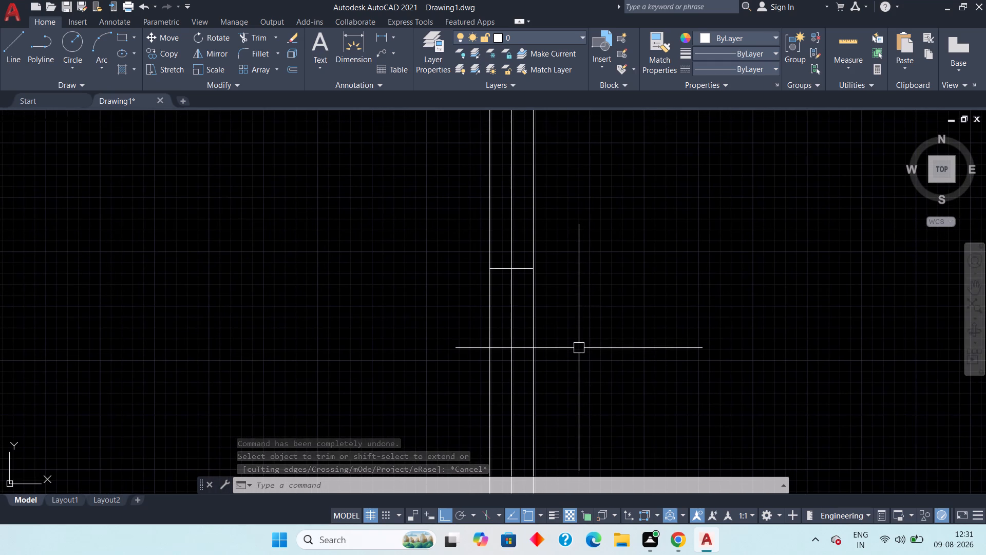
key("t")
type("r")
key("space")
scroll(499, 284, "up", 3)
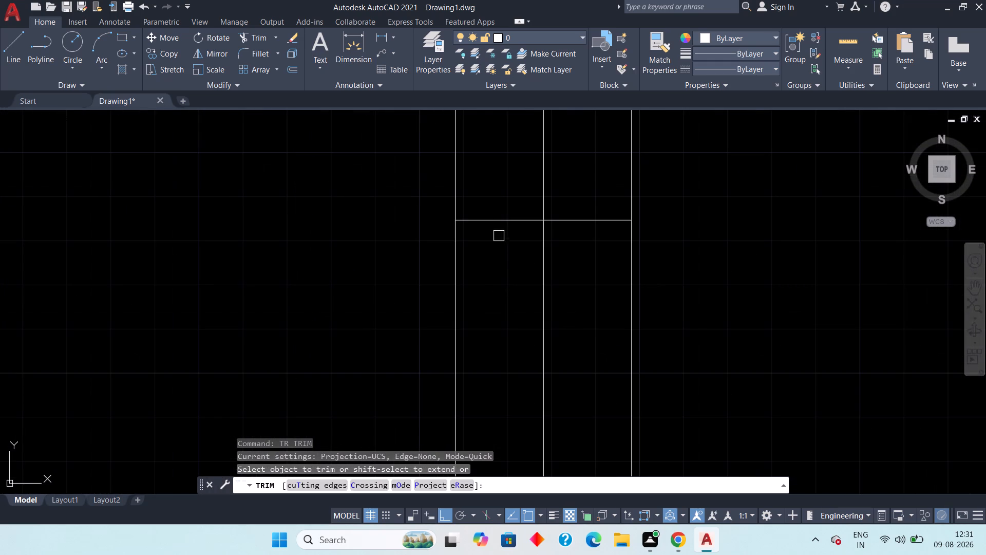
left_click(506, 221)
scroll(502, 262, "down", 4)
middle_click_drag(582, 448, 579, 403)
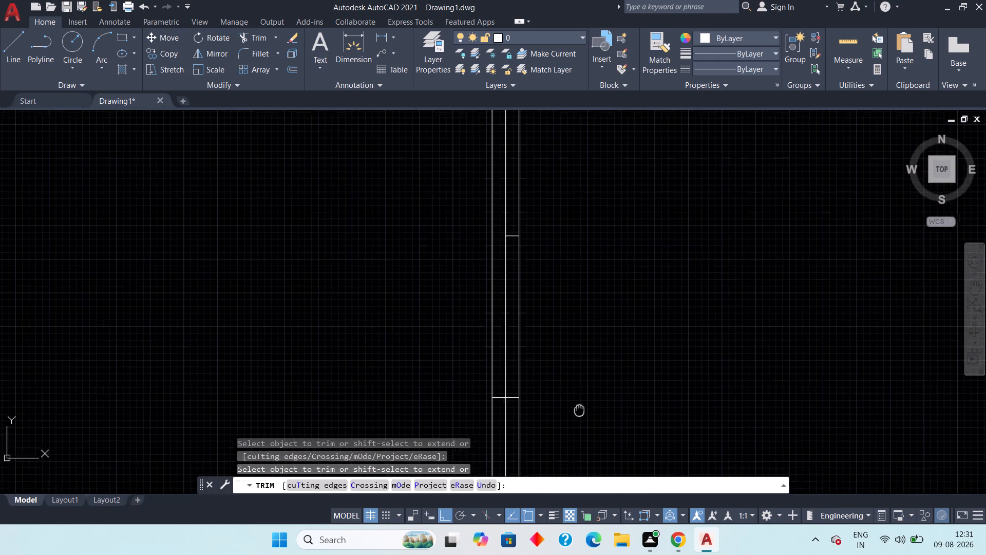
middle_click_drag(579, 403, 568, 290)
scroll(568, 290, "down", 1)
scroll(528, 278, "up", 3)
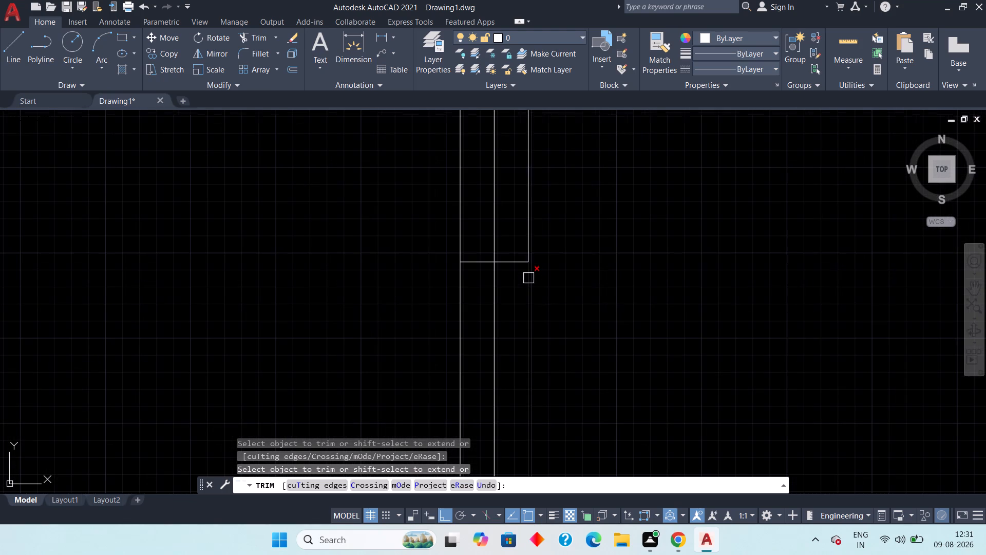
left_click(514, 266)
Trim the right vertical line above the upper cross line and the left vertical line below the lower one, forming two overlapping panels.
scroll(568, 278, "down", 3)
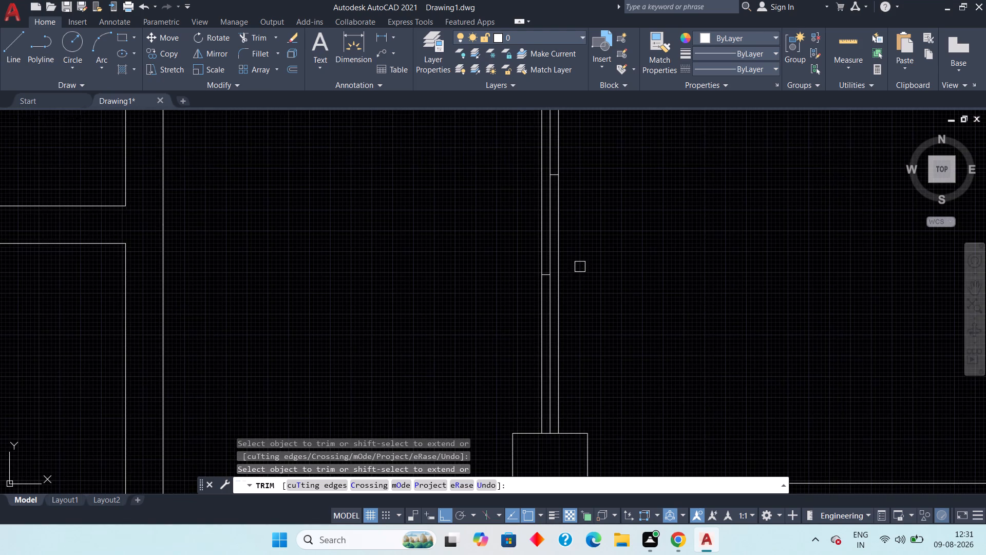
middle_click_drag(585, 272, 588, 346)
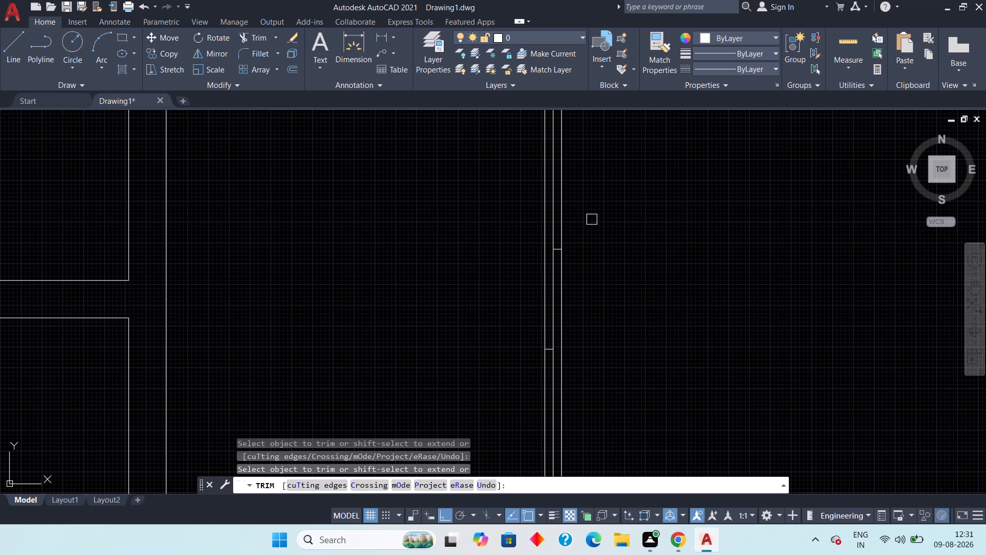
left_click(566, 215)
scroll(621, 315, "down", 2)
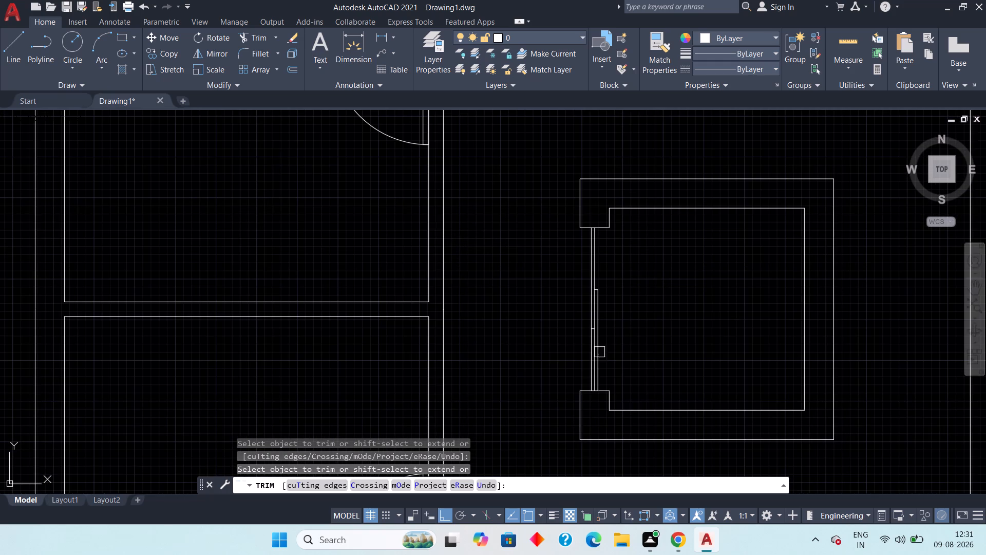
left_click(587, 354)
scroll(619, 300, "up", 1)
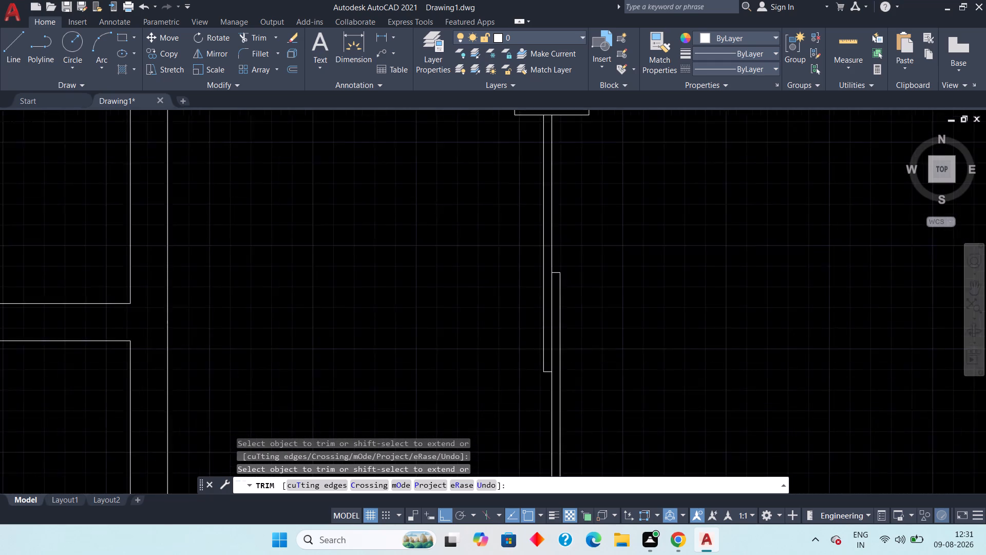
scroll(619, 300, "up", 2)
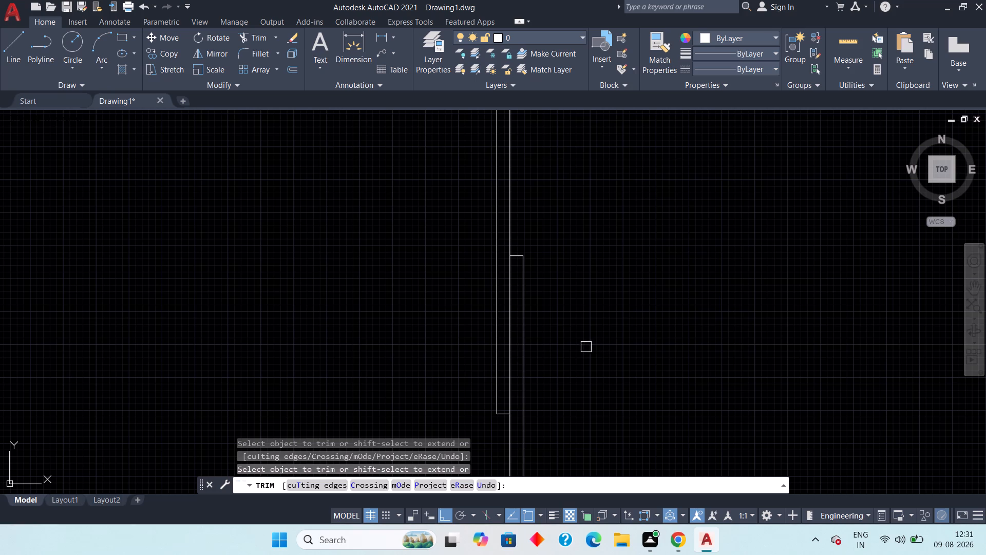
scroll(587, 346, "down", 3)
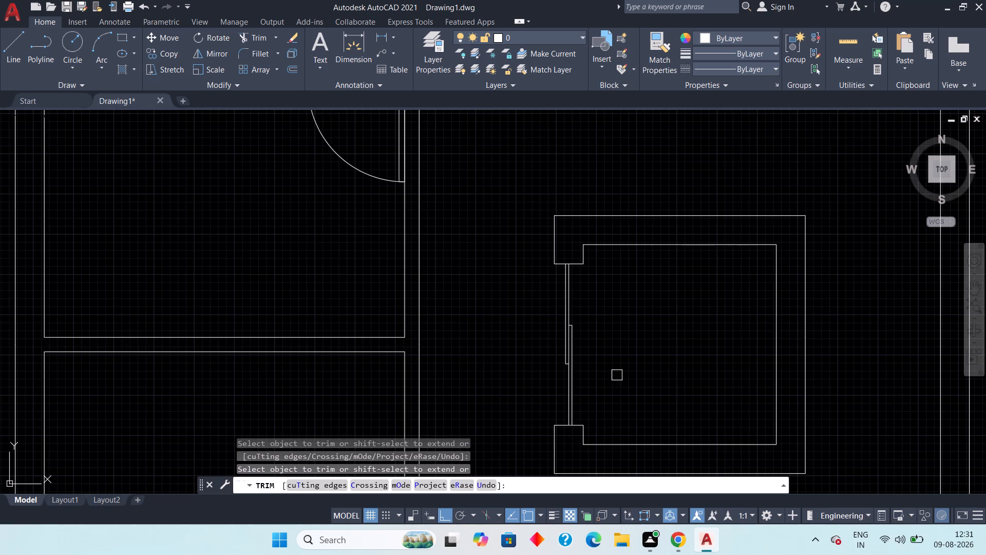
key("Escape")
key("Escape")
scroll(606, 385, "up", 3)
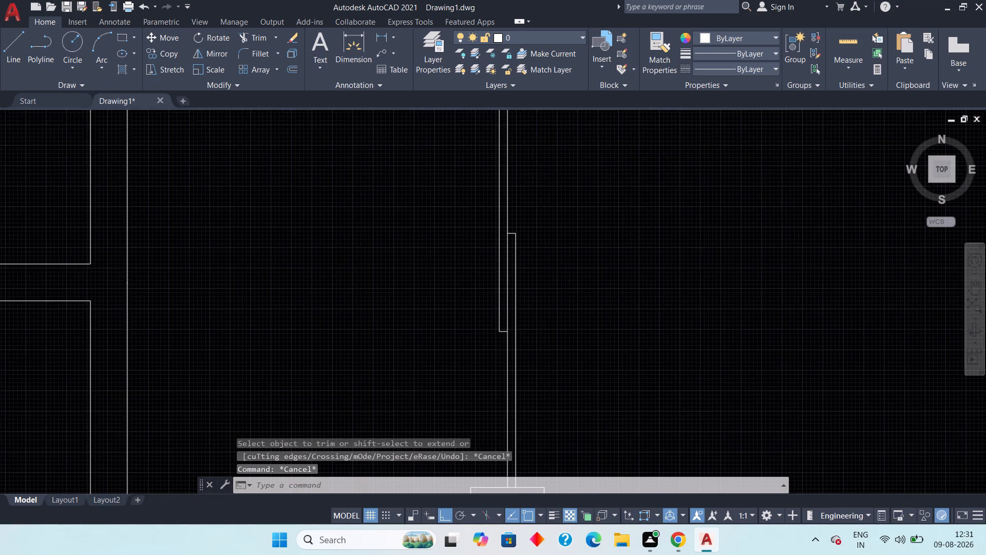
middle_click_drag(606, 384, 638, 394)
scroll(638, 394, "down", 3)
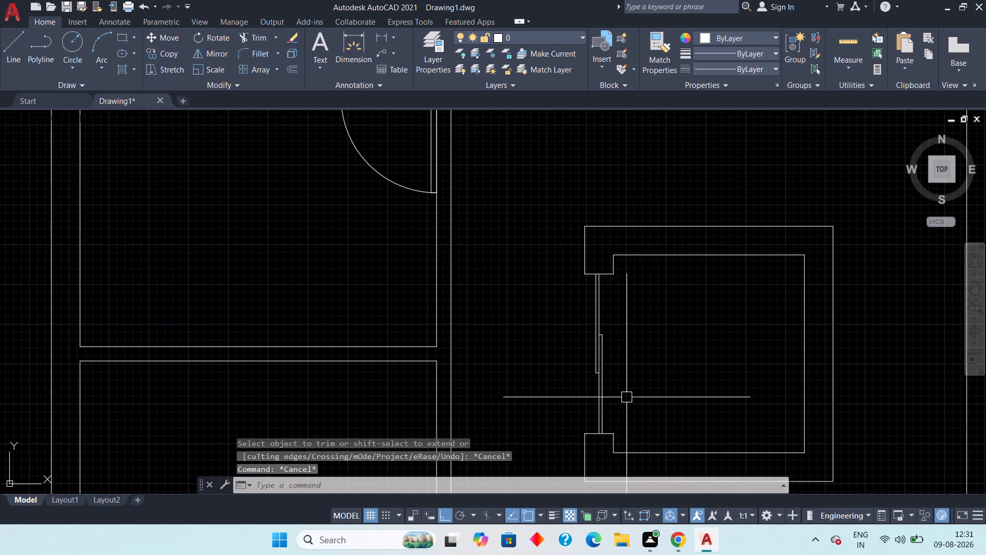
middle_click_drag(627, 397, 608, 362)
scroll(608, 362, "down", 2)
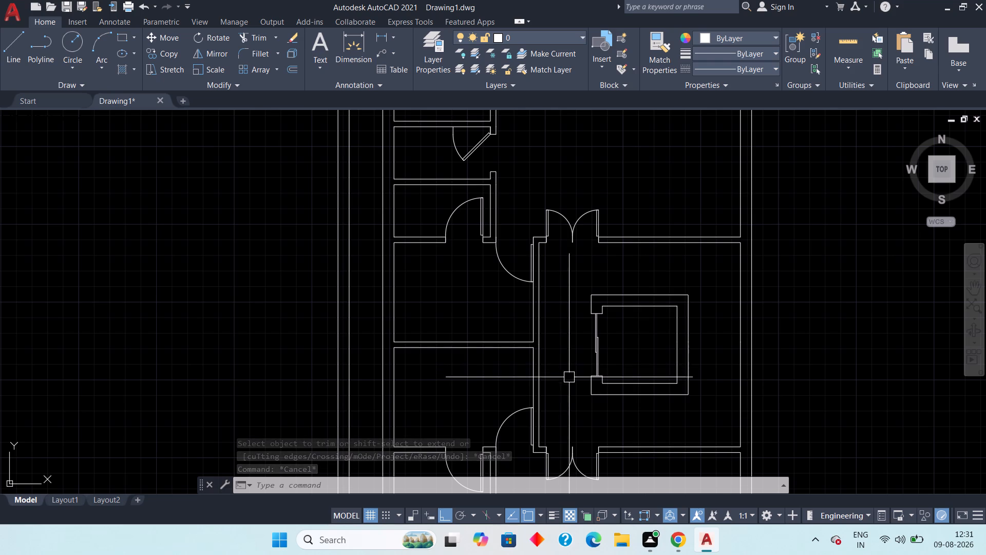
Insert the recently used double-bed block A$C9d18b682 into the empty area left of the floor plan.
middle_click_drag(559, 396, 553, 346)
scroll(553, 347, "down", 1)
scroll(564, 388, "down", 2)
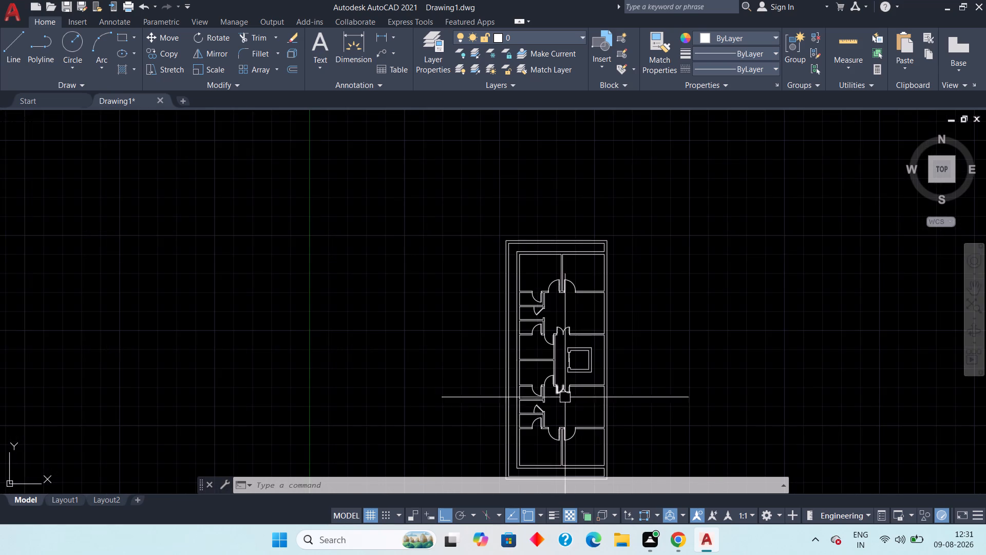
middle_click_drag(566, 415, 557, 359)
scroll(577, 406, "up", 2)
scroll(574, 407, "down", 1)
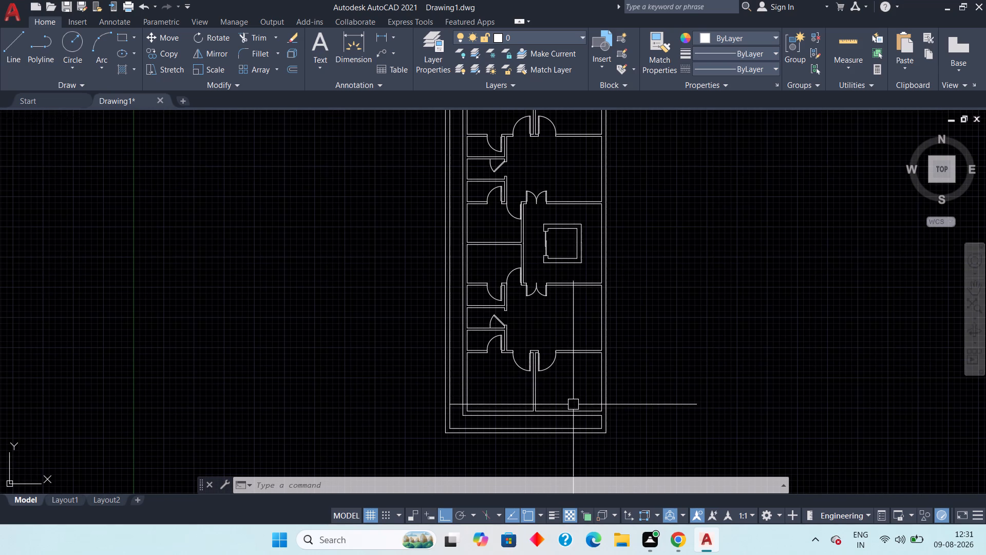
middle_click_drag(510, 386, 486, 452)
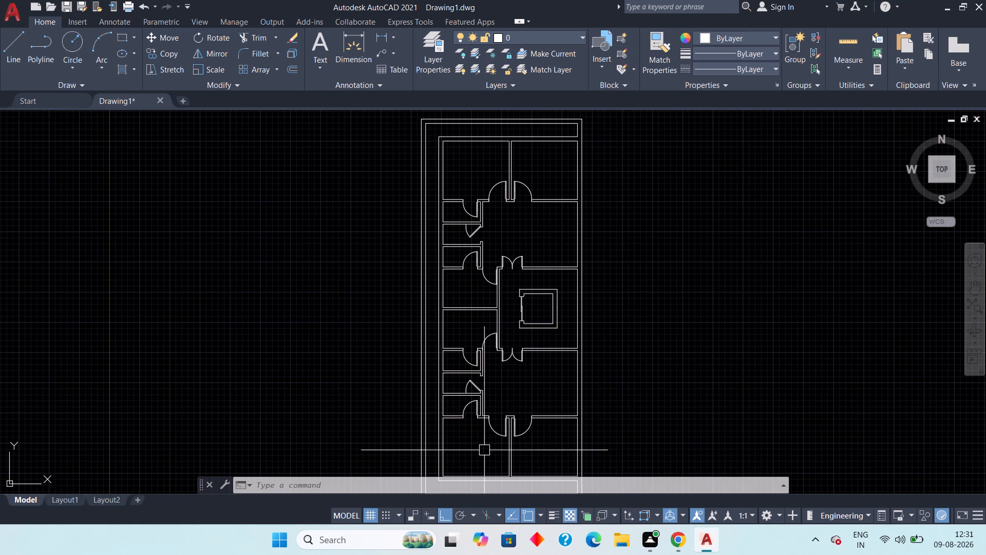
left_click(601, 65)
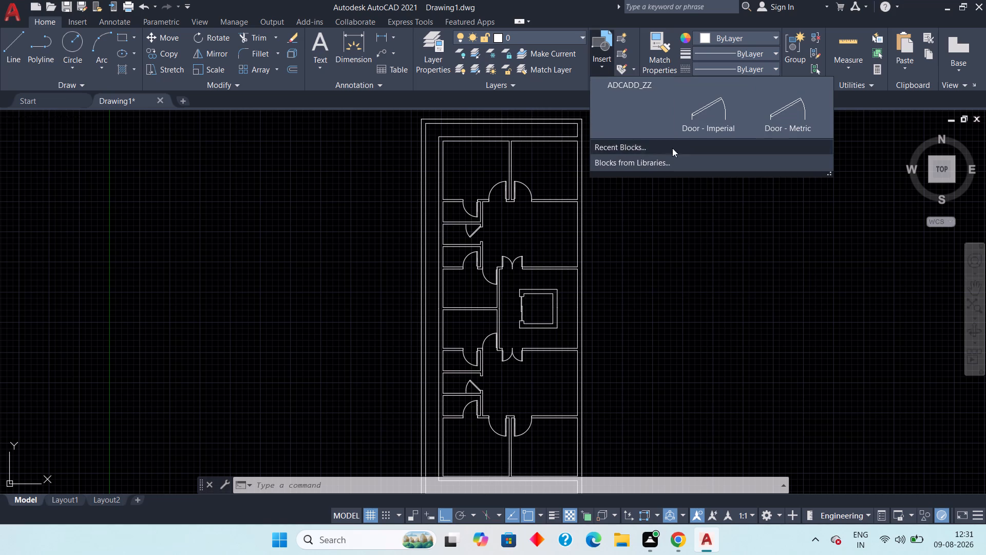
left_click(665, 144)
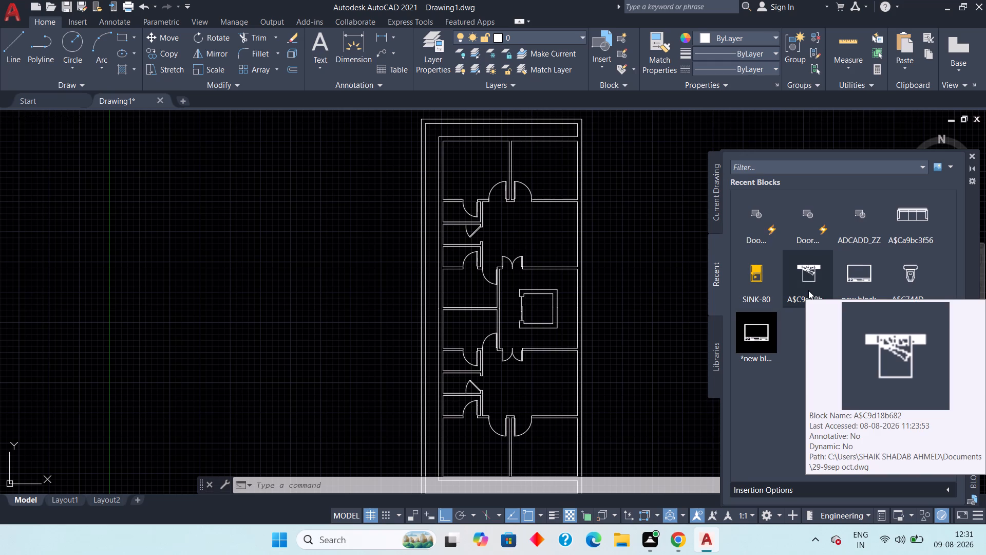
left_click_drag(805, 287, 809, 297)
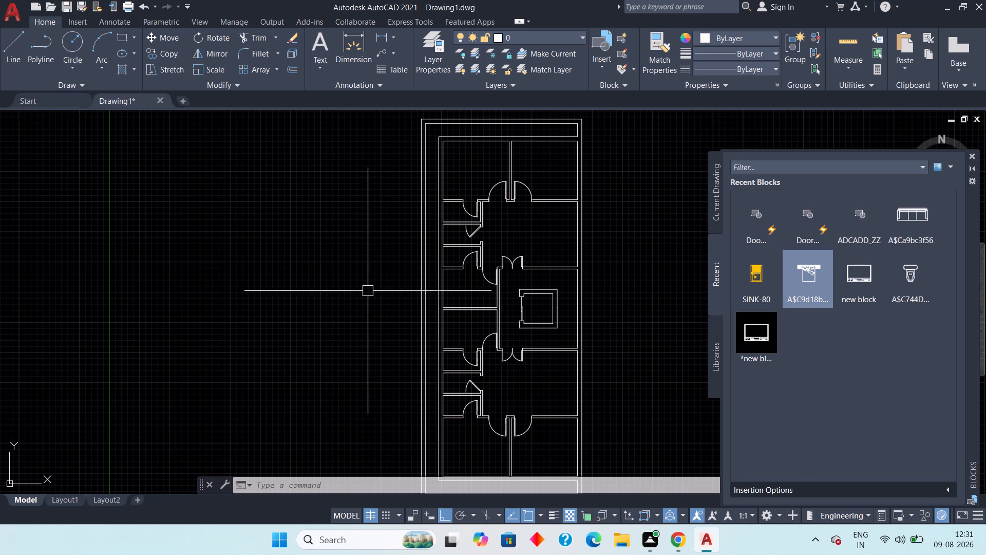
left_click(368, 291)
left_click(372, 303)
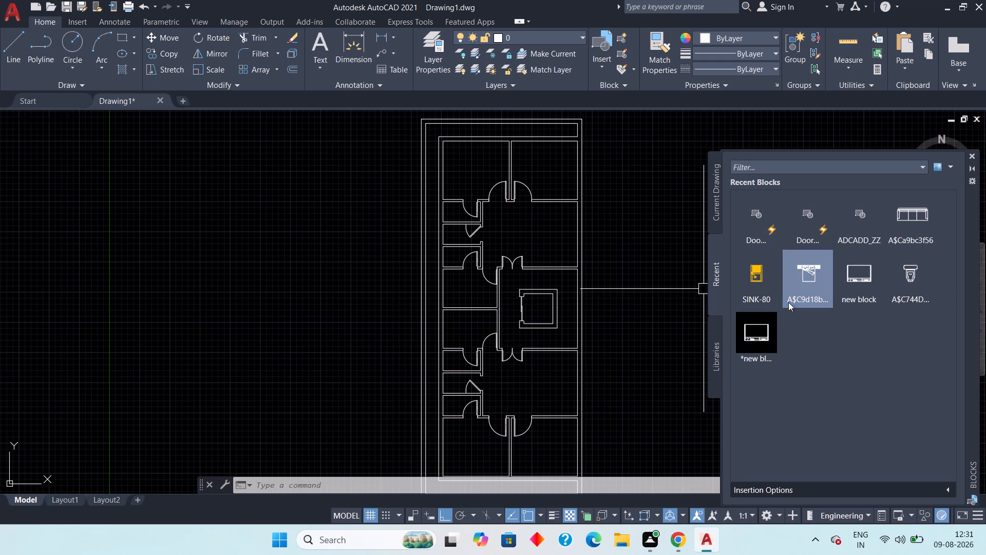
left_click_drag(819, 282, 376, 288)
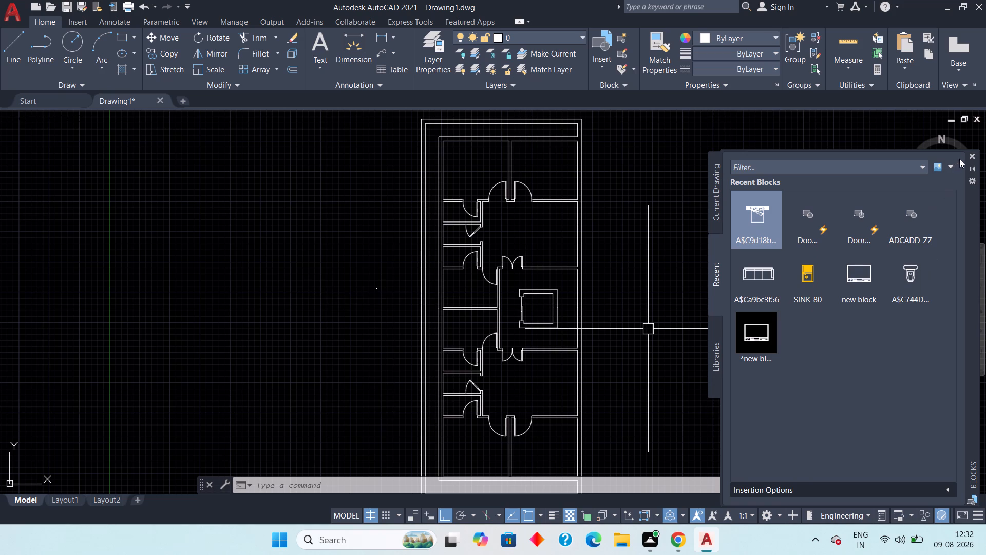
key("grave")
key("Escape")
key("Escape")
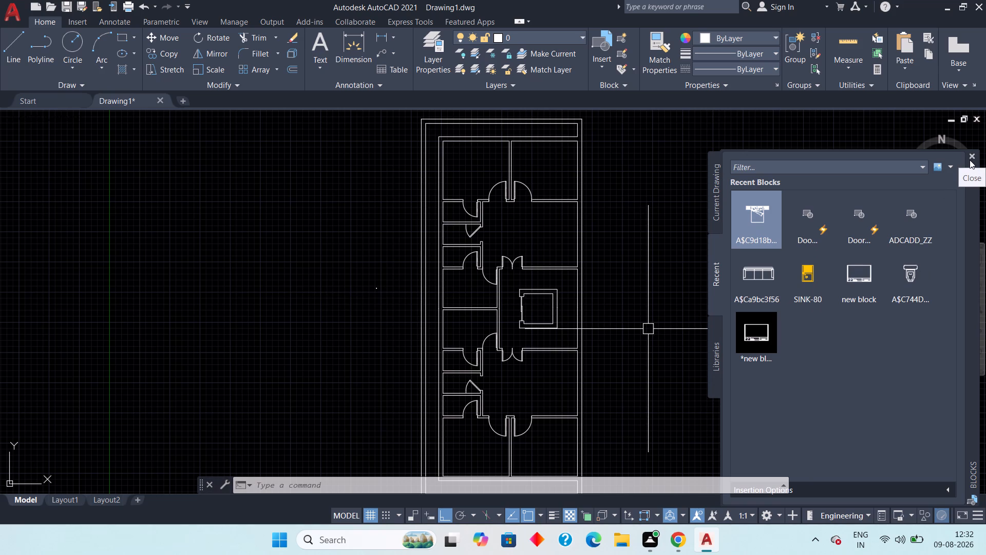
left_click(972, 156)
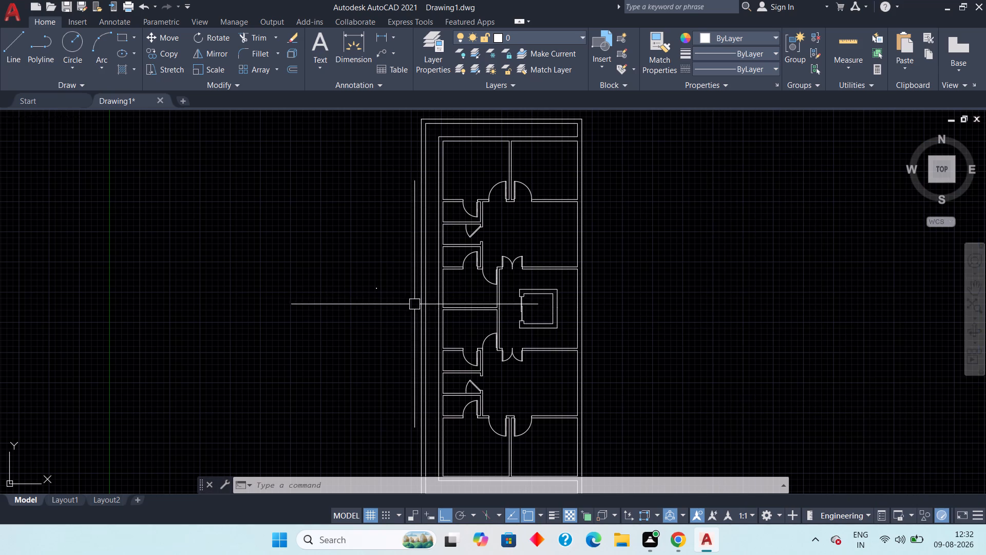
Scale the tiny inserted bed block up freehand, using a base point on the block itself.
scroll(369, 301, "up", 5)
scroll(432, 260, "up", 3)
middle_click_drag(393, 258, 507, 287)
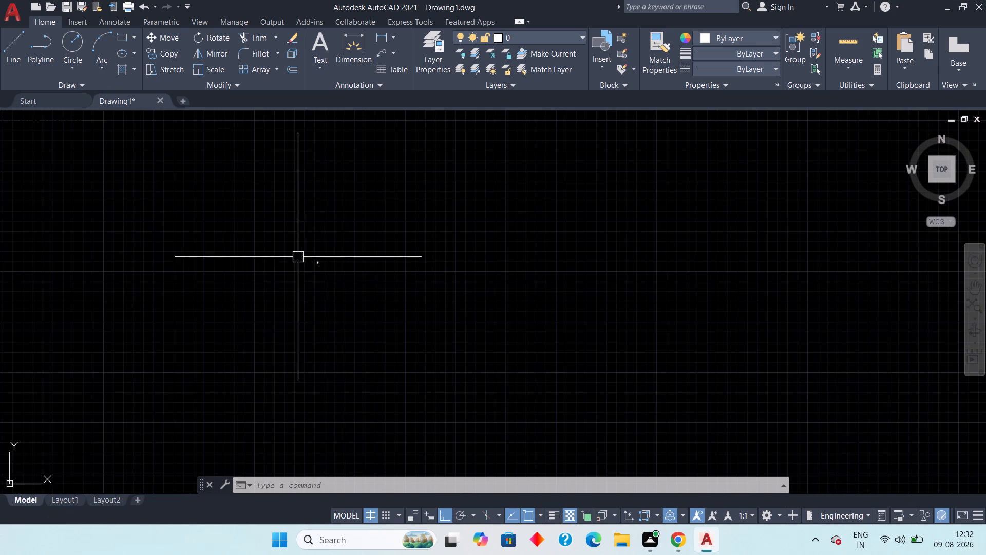
left_click_drag(332, 240, 324, 245)
left_click(275, 288)
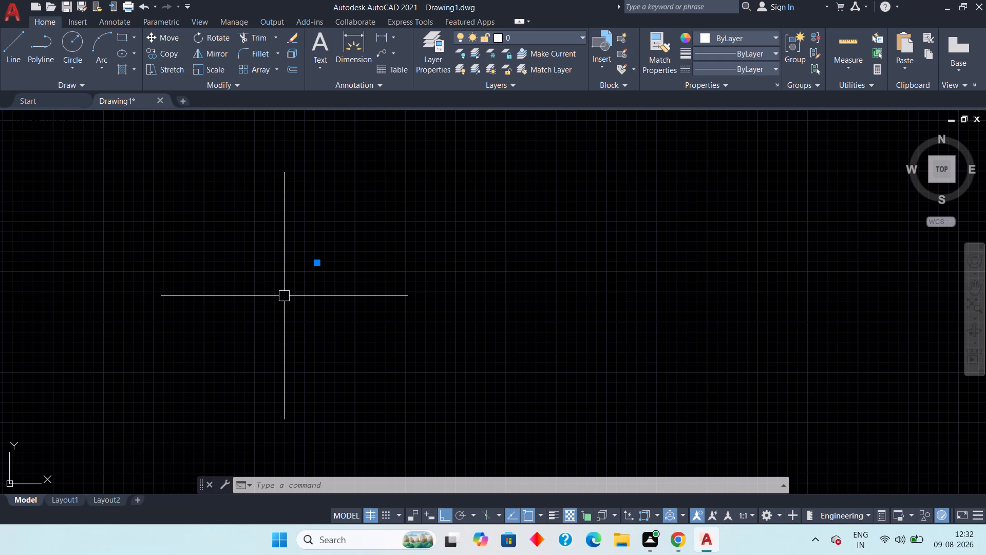
key("s")
key("c")
key("space")
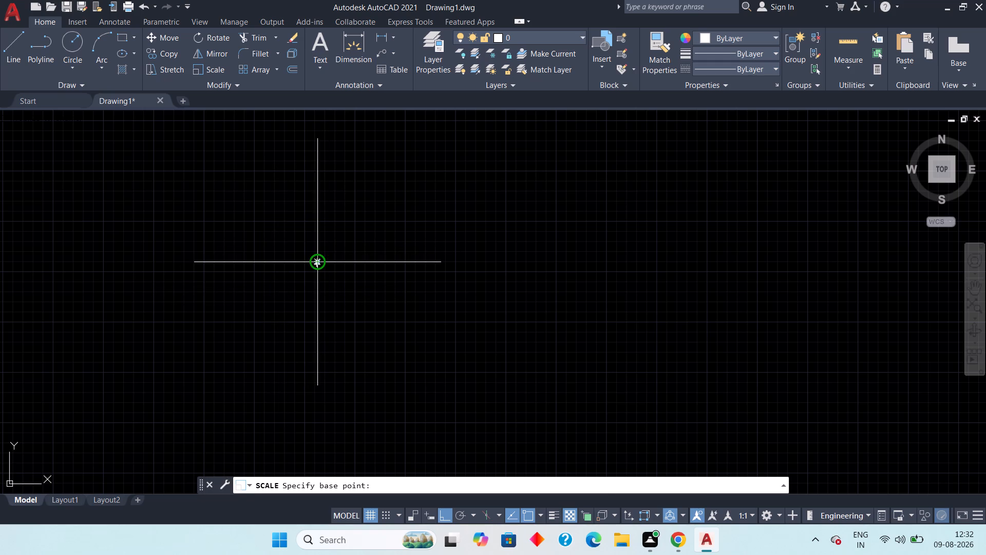
left_click(320, 258)
left_click_drag(528, 306, 530, 311)
scroll(535, 309, "down", 4)
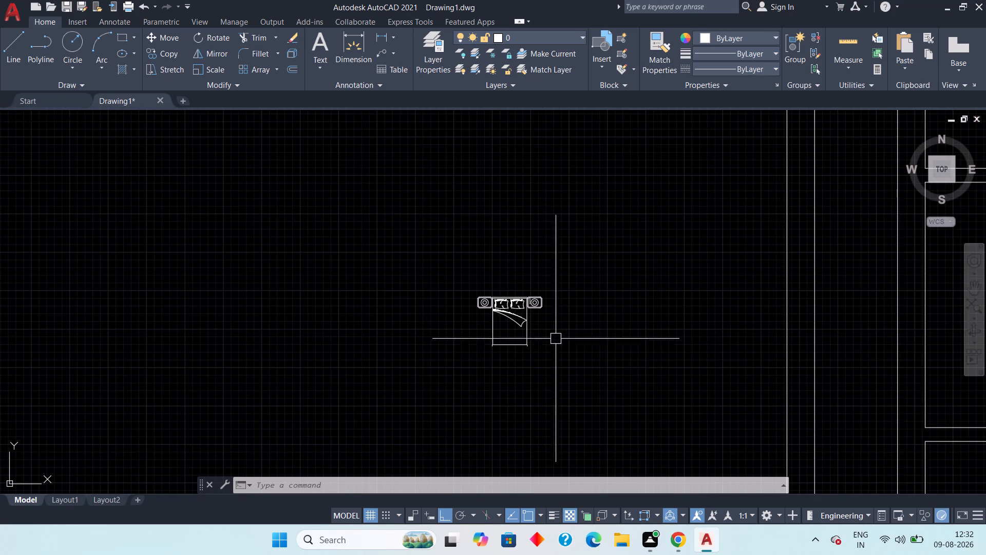
Scale the bed block up again freehand from its upper-right corner, towards a size that suits the bedrooms.
middle_click_drag(574, 349, 609, 321)
scroll(609, 321, "down", 3)
left_click_drag(647, 287, 639, 292)
left_click(560, 354)
key("s")
key("c")
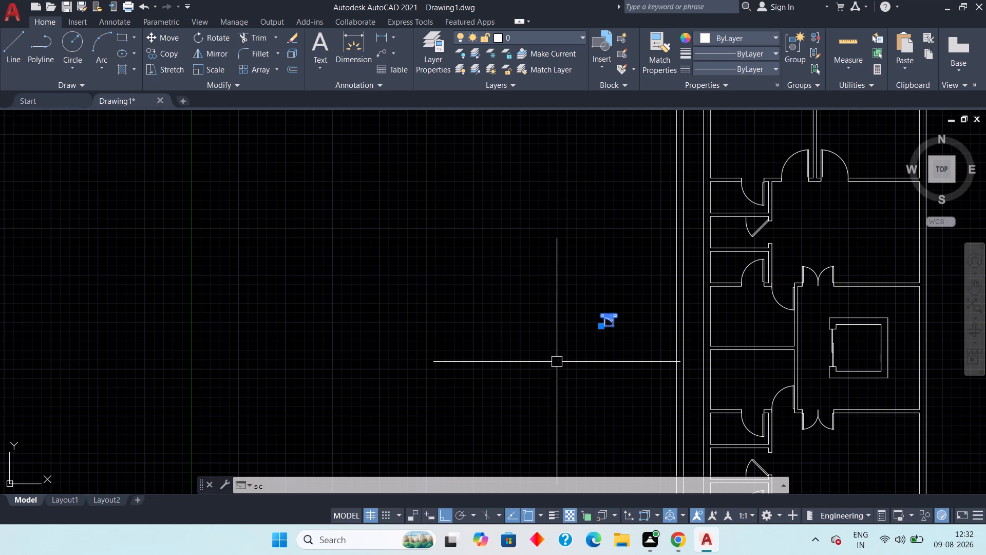
key("space")
left_click(617, 311)
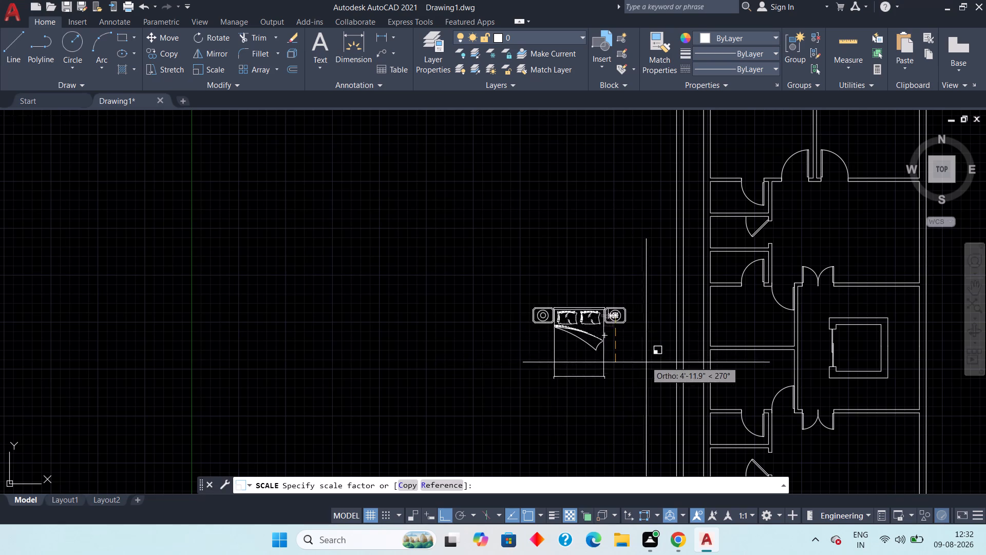
left_click(608, 357)
scroll(622, 363, "down", 2)
middle_click_drag(619, 362, 587, 316)
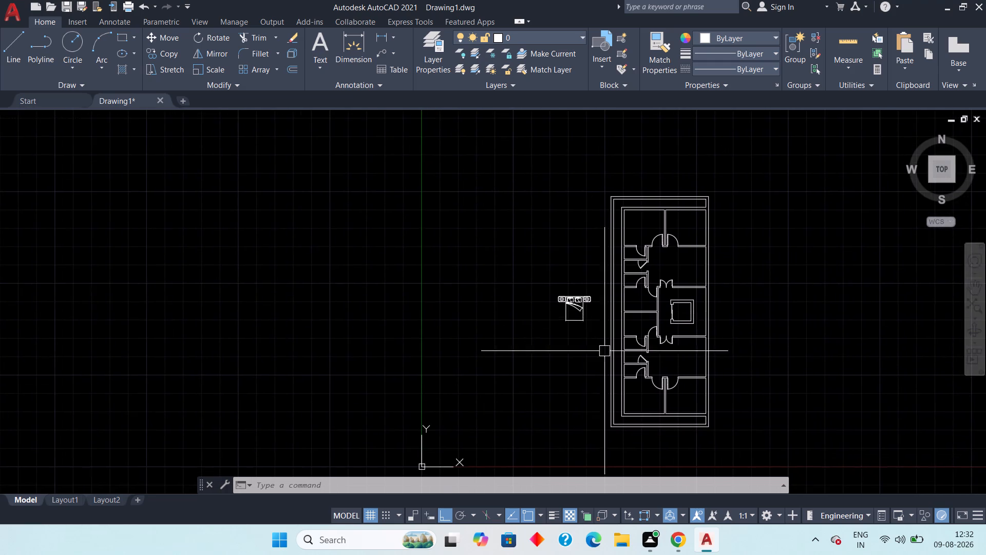
Copy the enlarged bed block horizontally to place a second bed to its left.
scroll(608, 369, "up", 2)
middle_click_drag(589, 361, 533, 279)
middle_click_drag(514, 317, 450, 353)
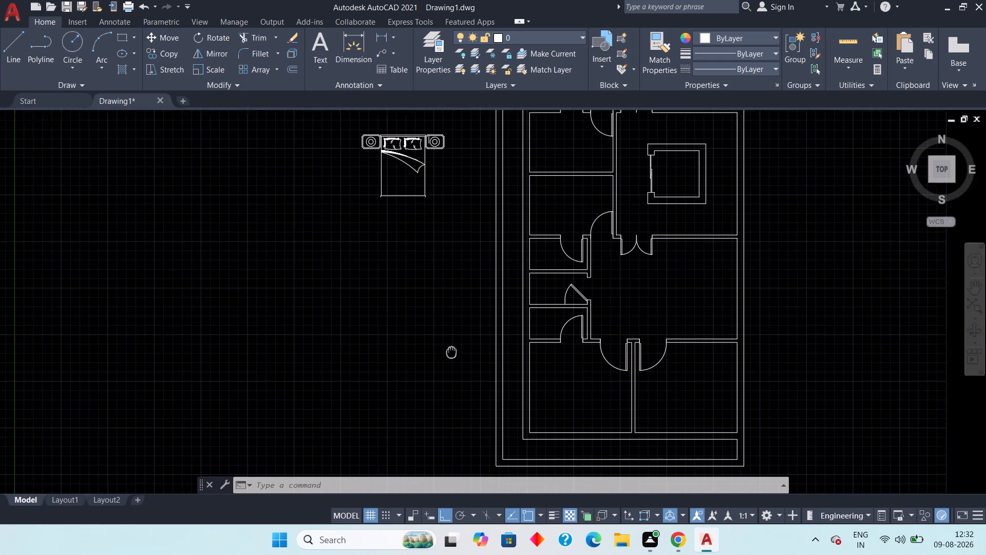
middle_click_drag(450, 353, 446, 358)
middle_click_drag(418, 318, 382, 351)
scroll(382, 351, "down", 1)
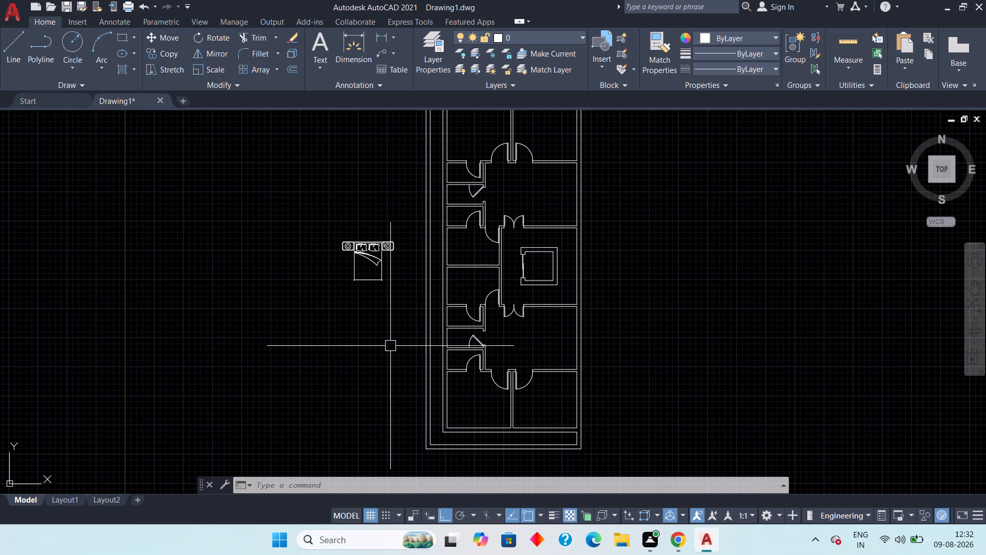
middle_click_drag(388, 303, 344, 358)
key("Escape")
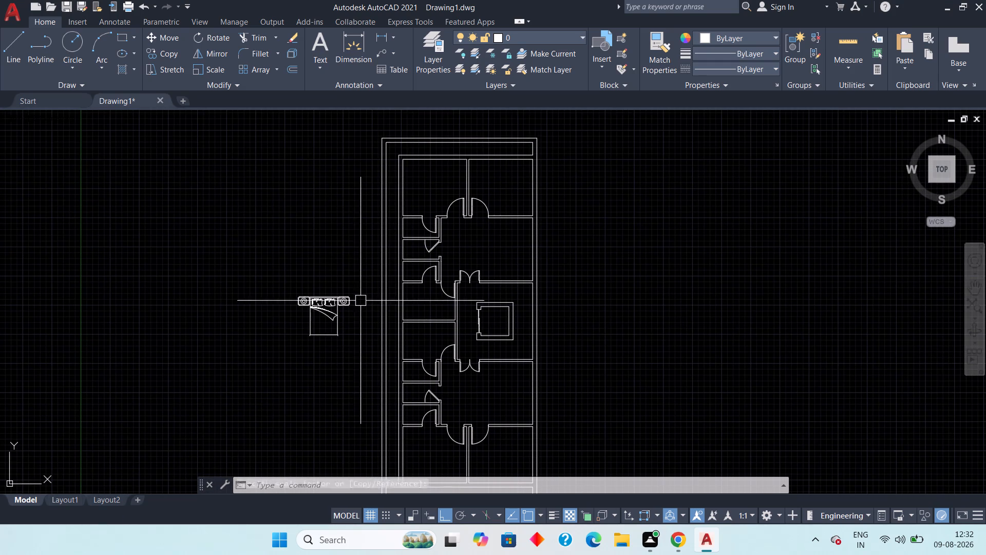
left_click_drag(361, 274, 348, 285)
left_click(281, 349)
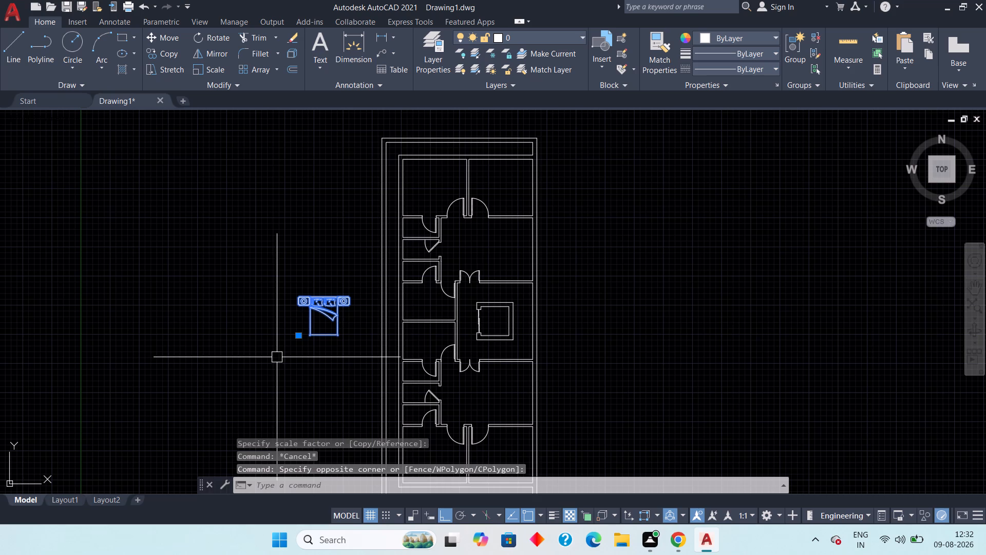
key("c")
key("o")
key("space")
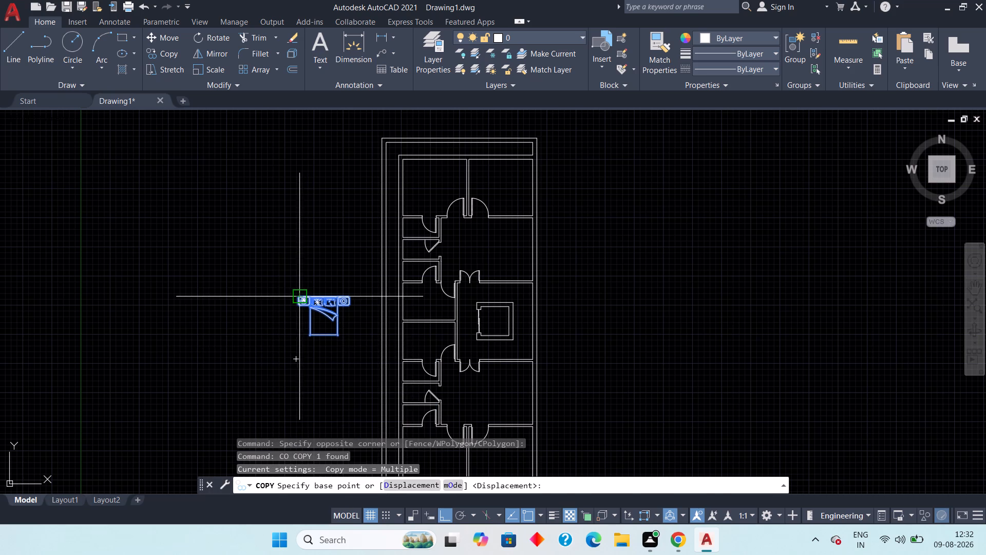
left_click(296, 292)
left_click(221, 298)
key("Escape")
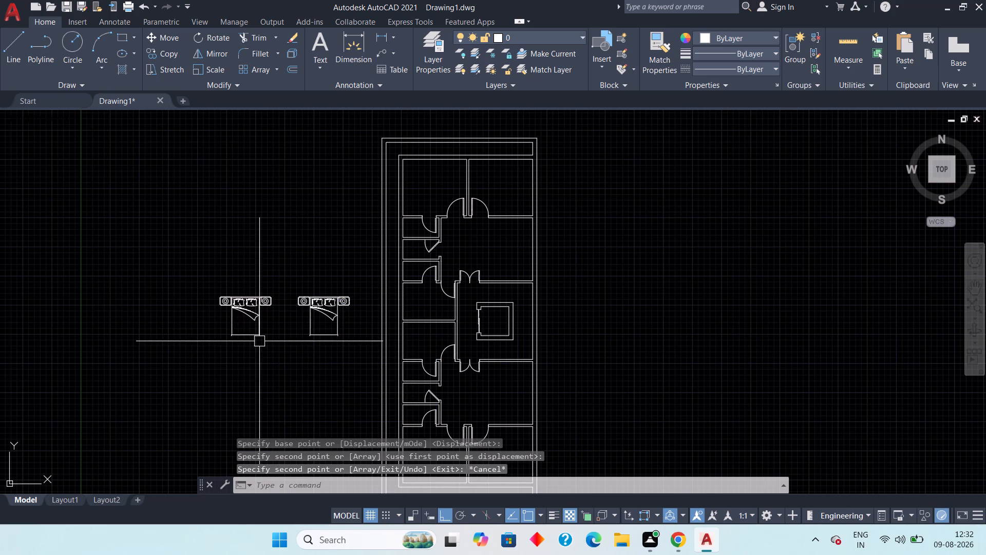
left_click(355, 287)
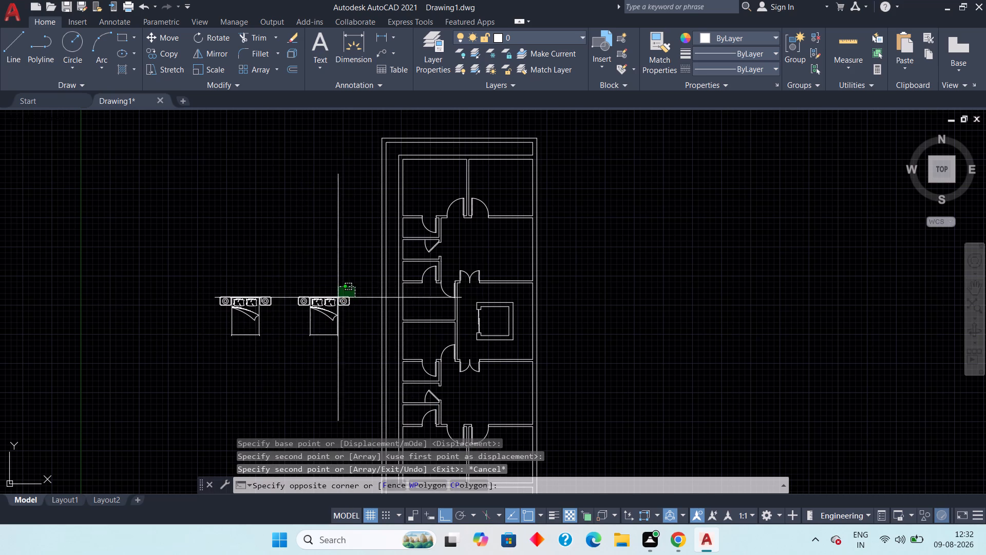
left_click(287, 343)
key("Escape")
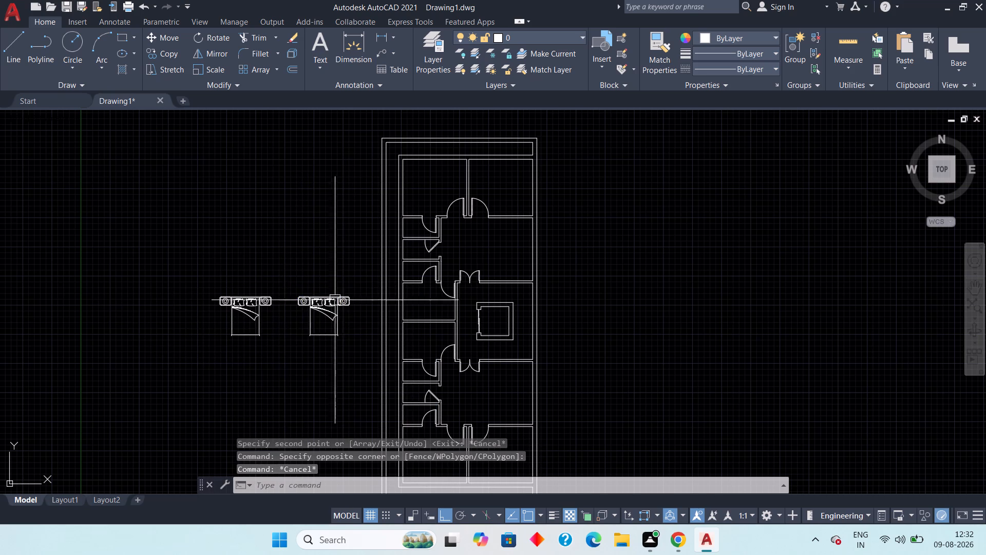
Copy both beds straight down to form a second row of two beds below them.
left_click_drag(356, 270, 353, 275)
left_click(179, 364)
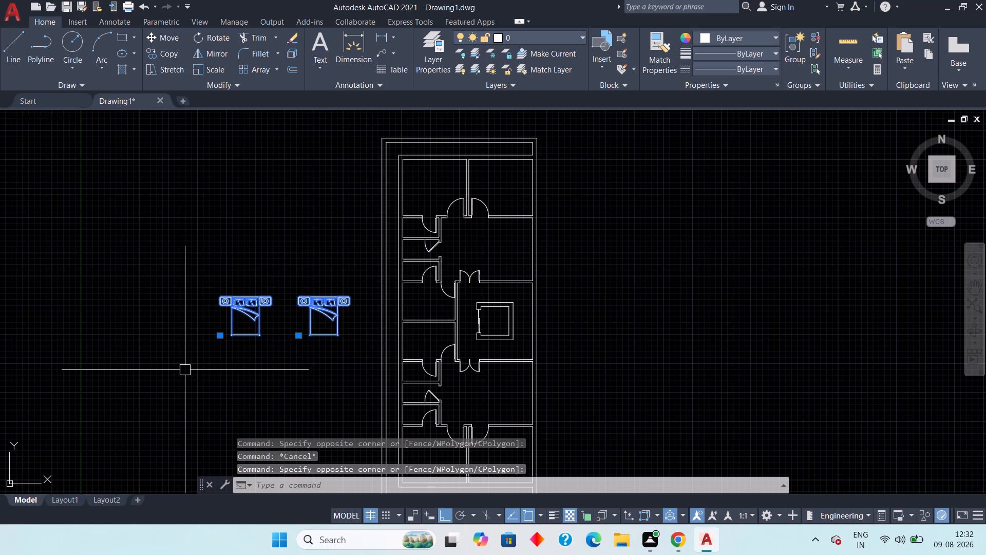
key("c")
key("o")
key("space")
middle_click_drag(219, 349, 221, 293)
left_click(232, 282)
left_click(215, 370)
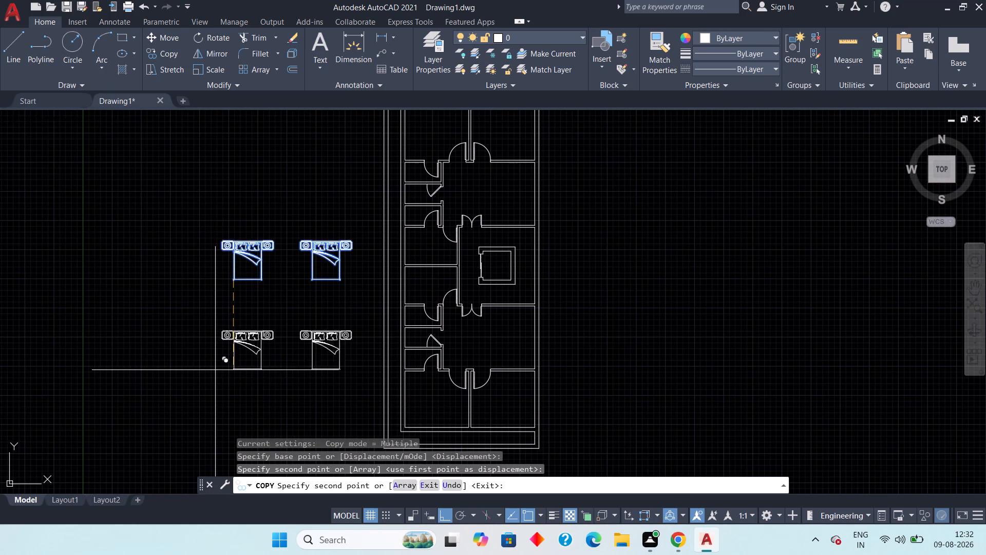
key("Escape")
Copy the upper-right spare bed, with Ortho off, into the plan's upper-left bedroom with its headboard near the upper wall.
scroll(330, 243, "up", 2)
left_click_drag(395, 223, 388, 240)
left_click(230, 350)
key("c")
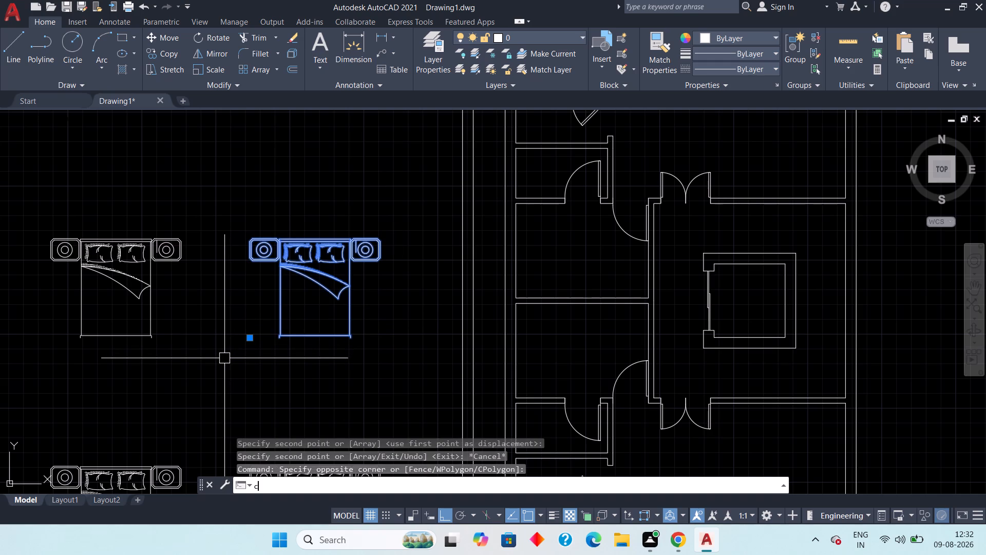
key("o")
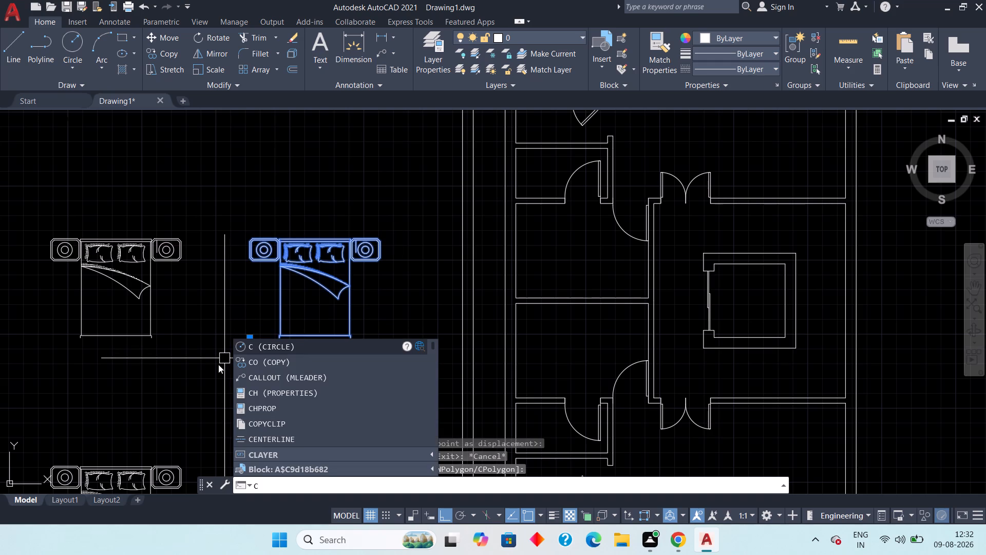
key("space")
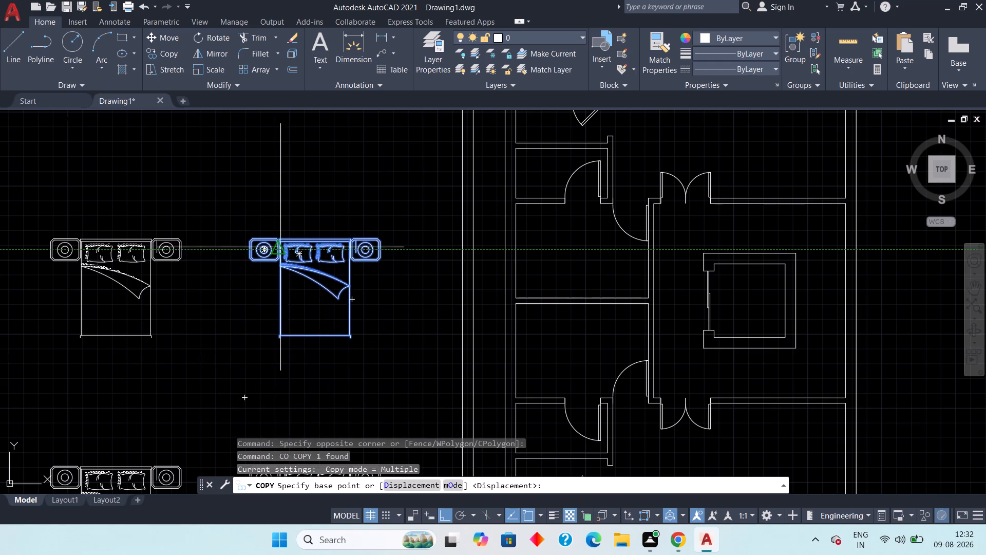
left_click(383, 238)
scroll(451, 211, "down", 1)
middle_click_drag(453, 219, 387, 301)
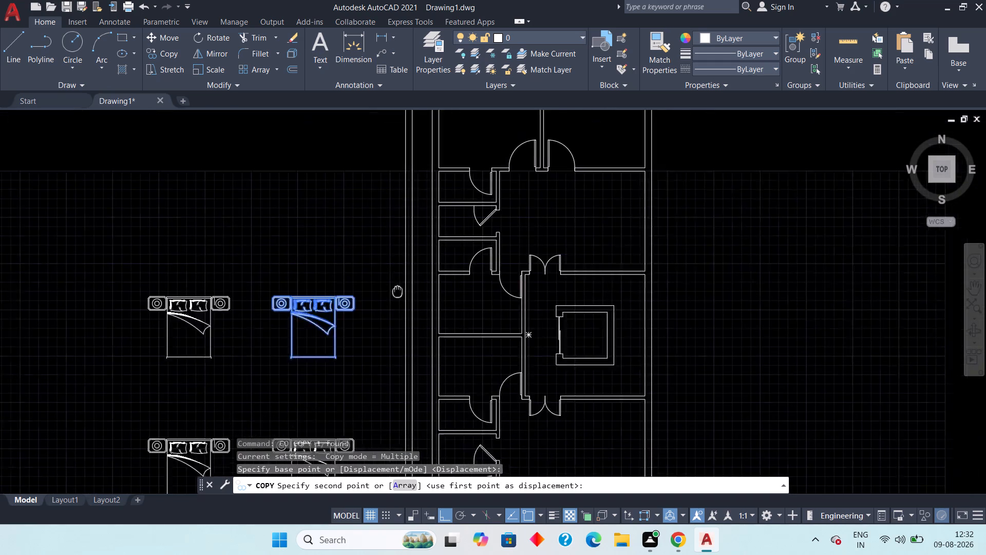
middle_click_drag(387, 301, 359, 318)
scroll(359, 318, "down", 2)
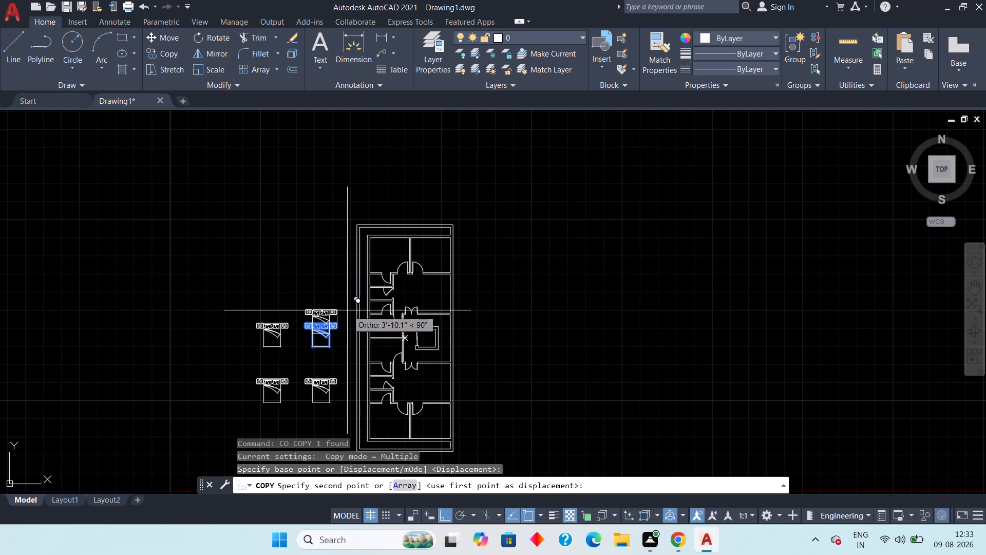
key("F8")
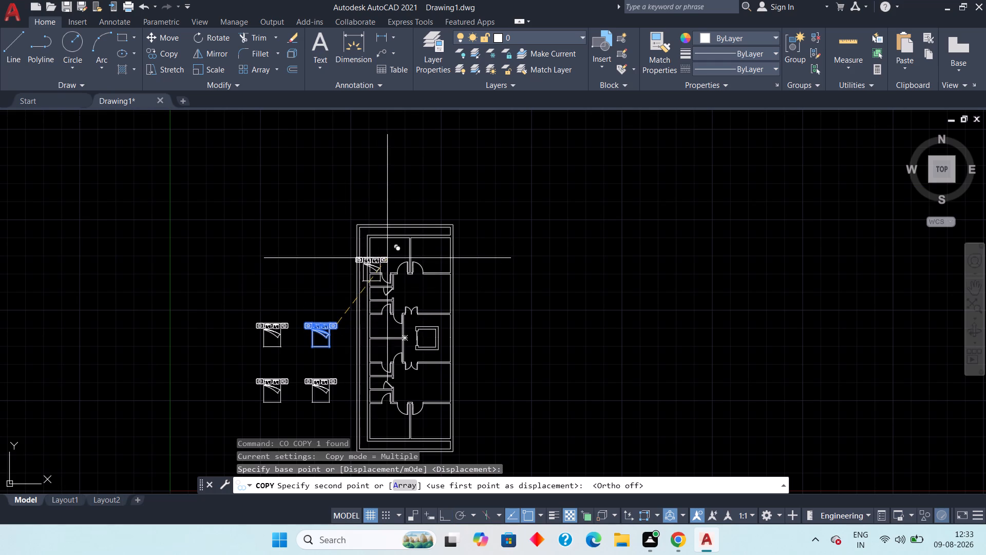
scroll(389, 258, "up", 4)
middle_click_drag(410, 238, 399, 263)
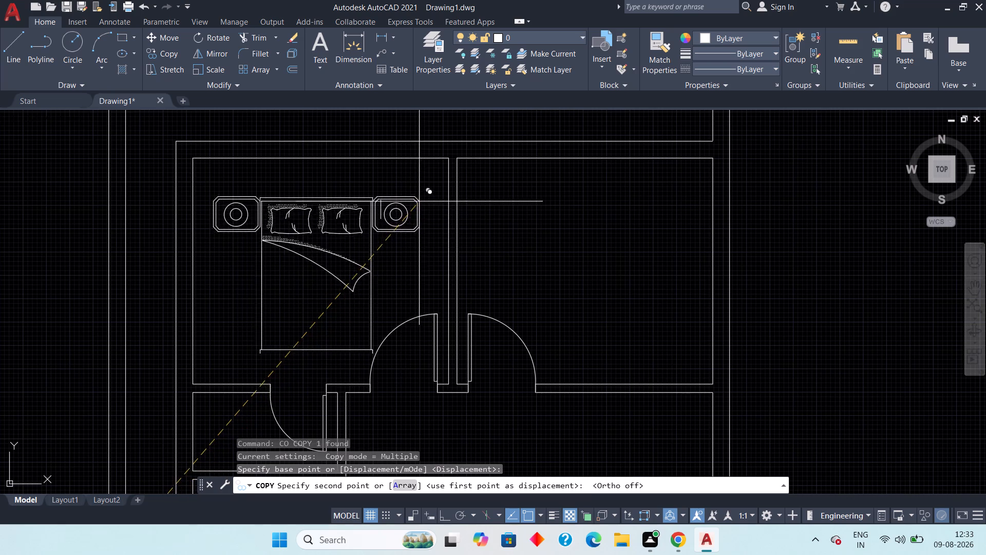
scroll(419, 201, "up", 1)
scroll(419, 196, "down", 1)
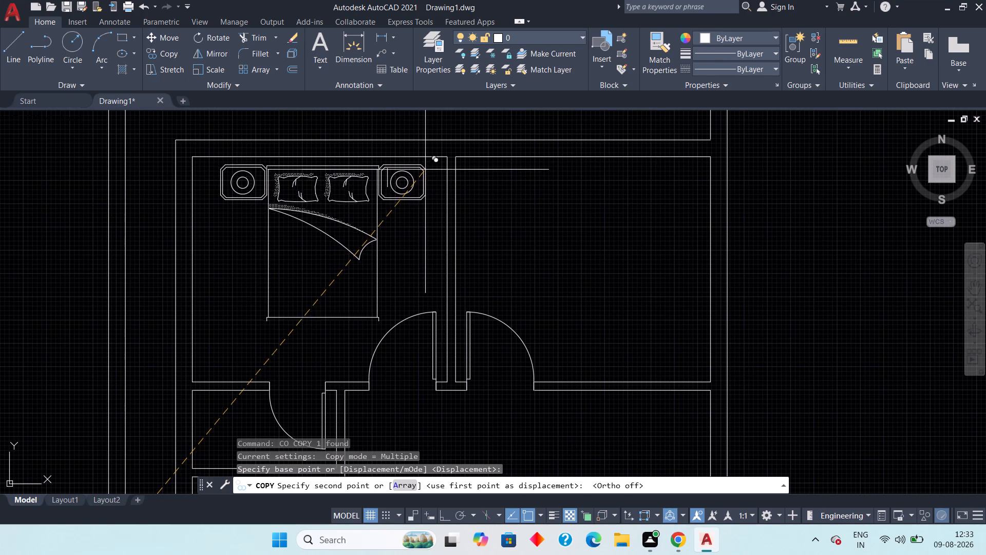
left_click(425, 168)
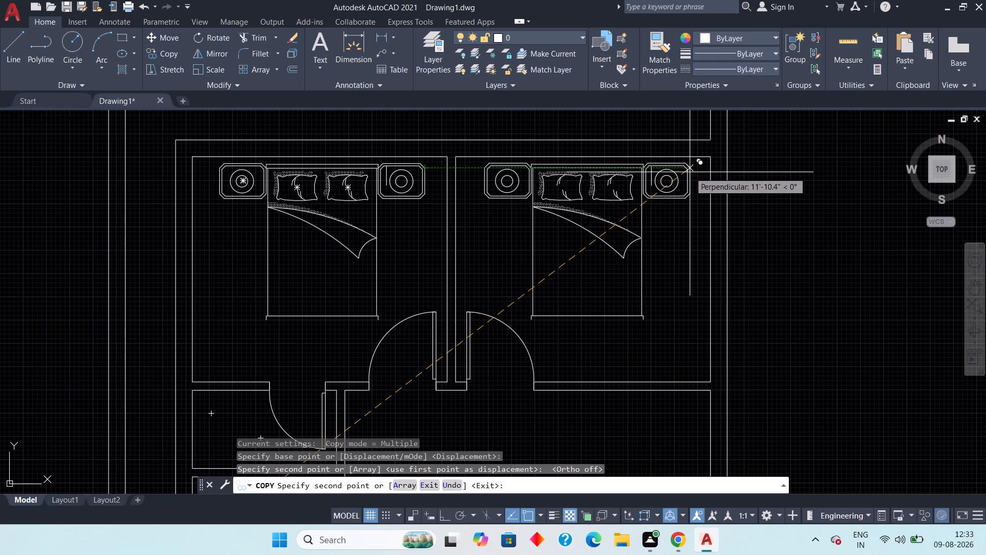
Place another copy of the bed in the plan's upper-right bedroom, level with the first one, and finish copying.
left_click(690, 172)
scroll(689, 227, "down", 3)
middle_click_drag(684, 274, 681, 272)
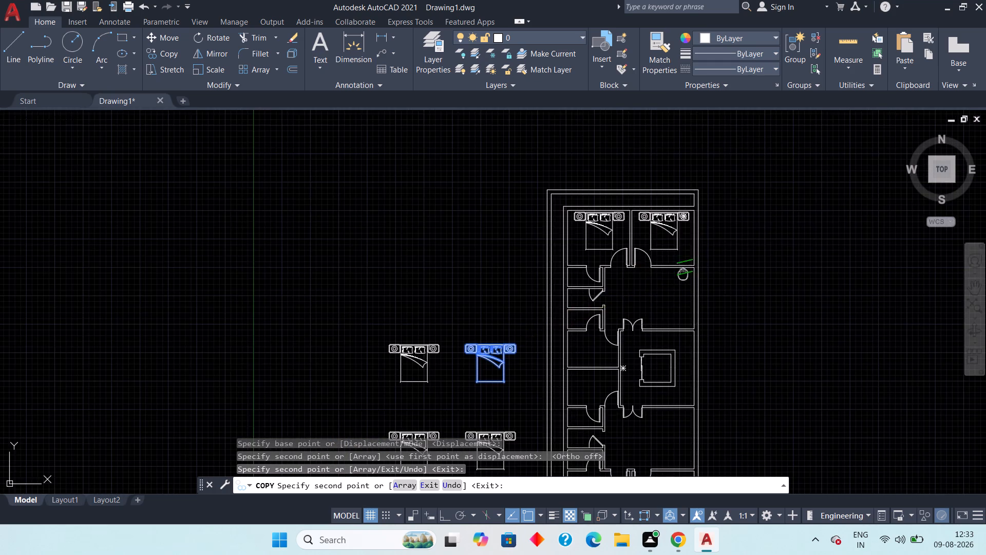
middle_click_drag(681, 272, 630, 195)
scroll(629, 192, "down", 2)
key("Escape")
Mirror the two beds of the lower spare row across their foot-end line, keeping the source objects.
scroll(544, 255, "up", 3)
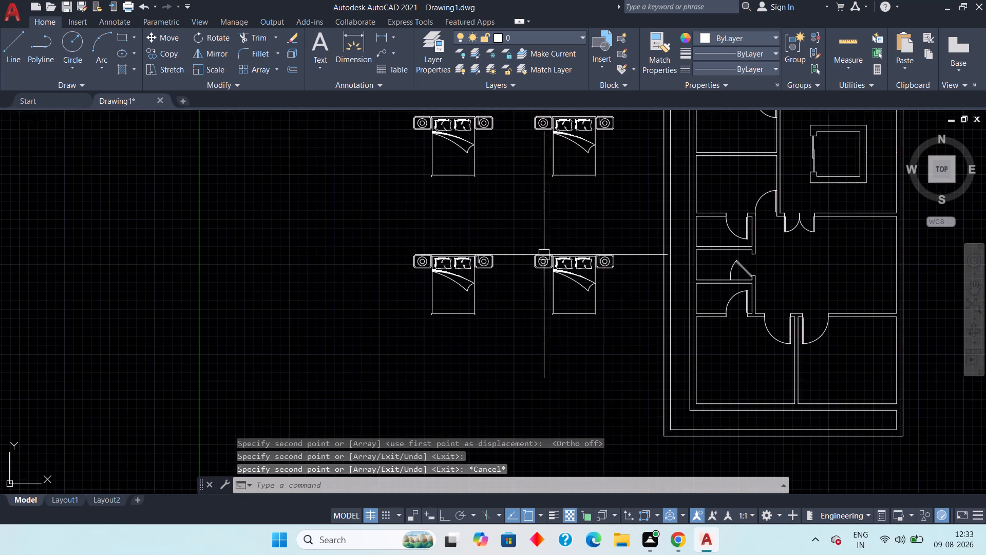
middle_click_drag(557, 230, 478, 179)
left_click_drag(542, 184, 529, 195)
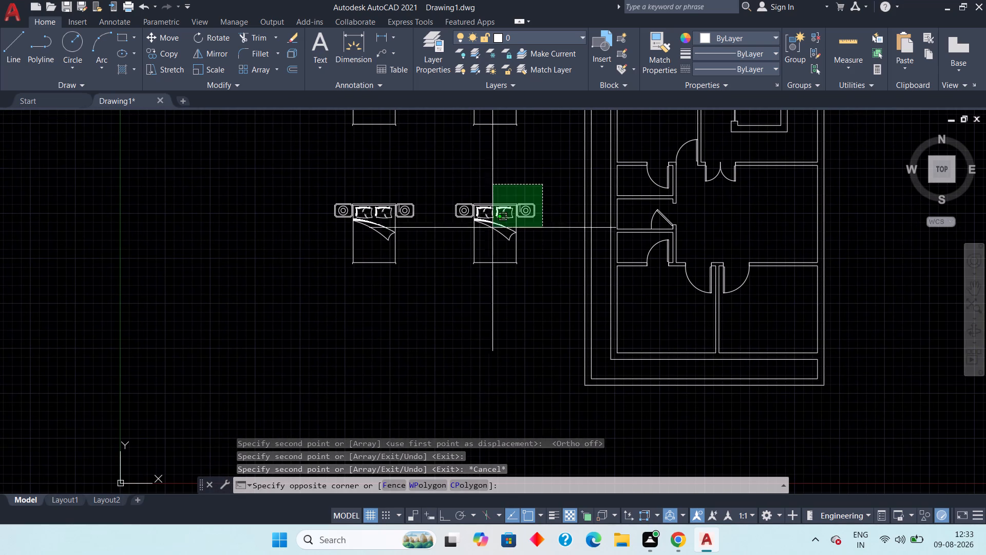
left_click(333, 281)
key("m")
key("i")
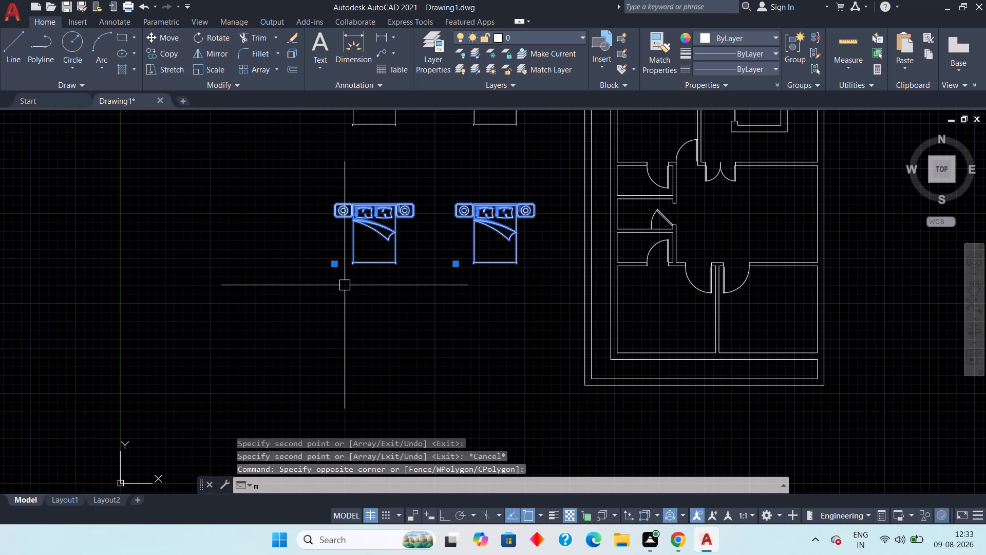
key("space")
left_click(357, 257)
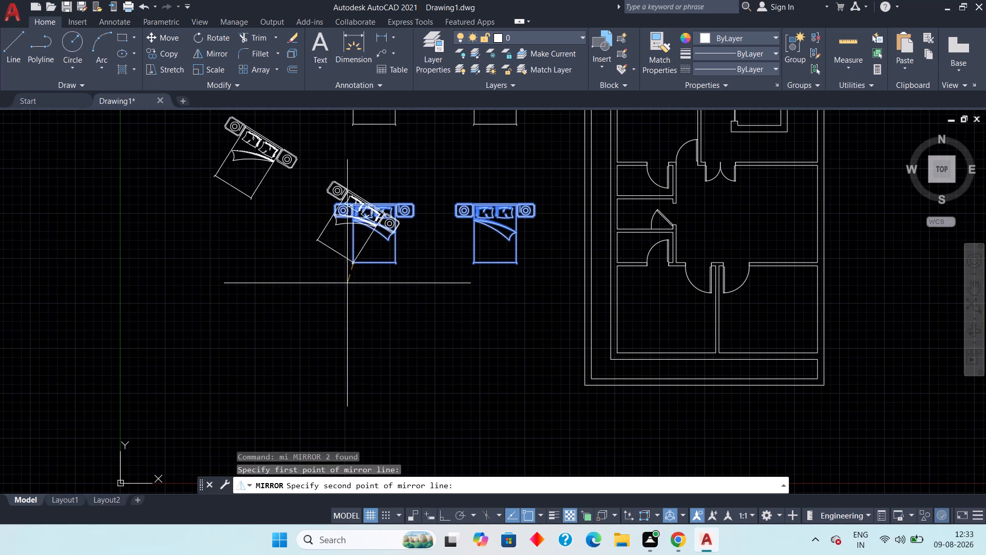
scroll(423, 264, "up", 1)
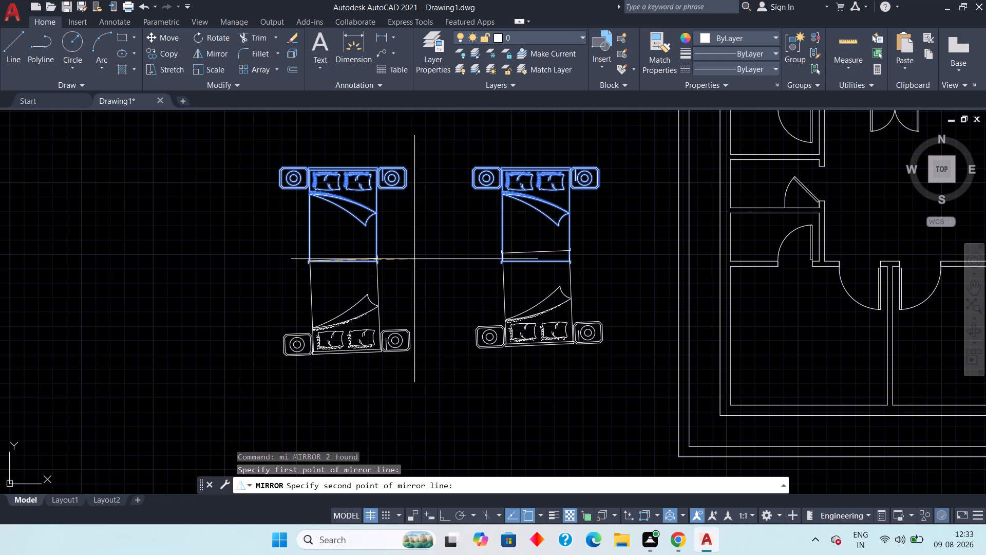
scroll(363, 262, "up", 4)
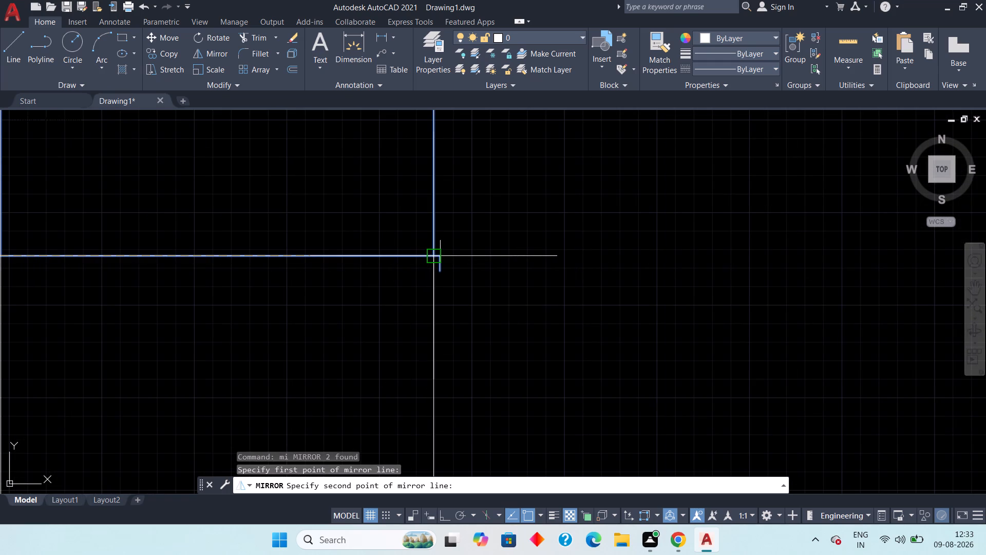
left_click(437, 251)
scroll(438, 259, "down", 4)
middle_click_drag(516, 285, 510, 285)
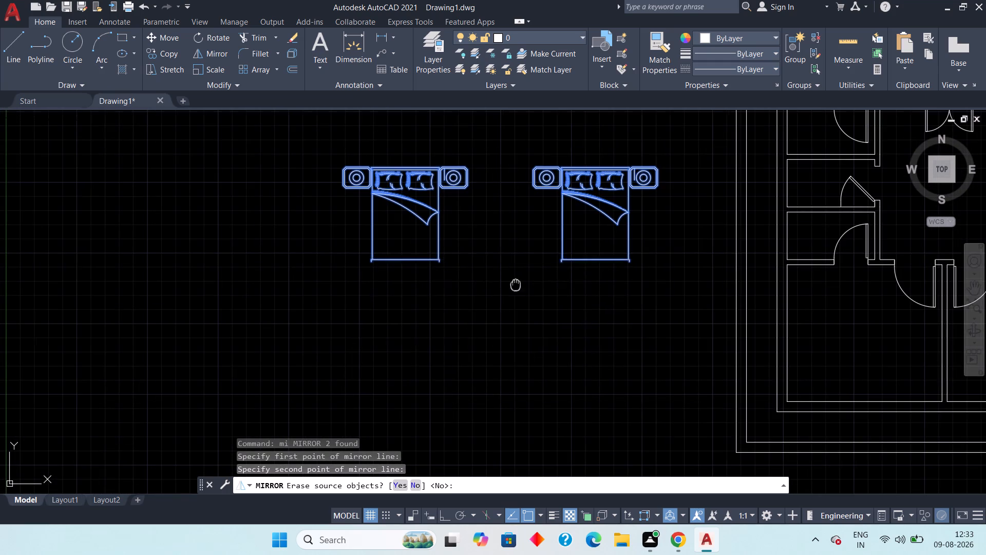
middle_click_drag(510, 285, 412, 302)
key("space")
key("Escape")
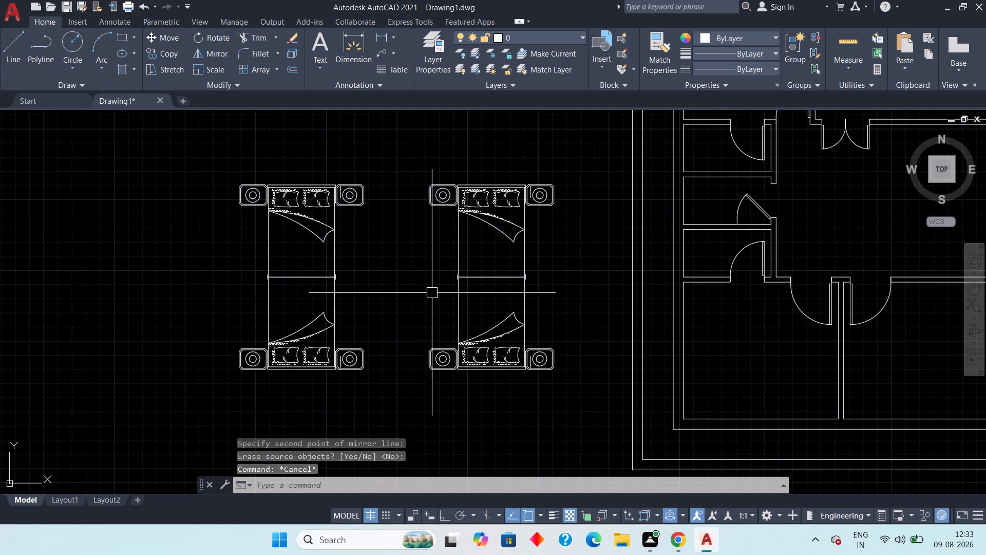
Delete the four unmirrored spare beds outside the plan, leaving only the mirrored pair.
middle_click_drag(453, 242, 291, 263)
left_click_drag(393, 174, 383, 175)
left_click(102, 253)
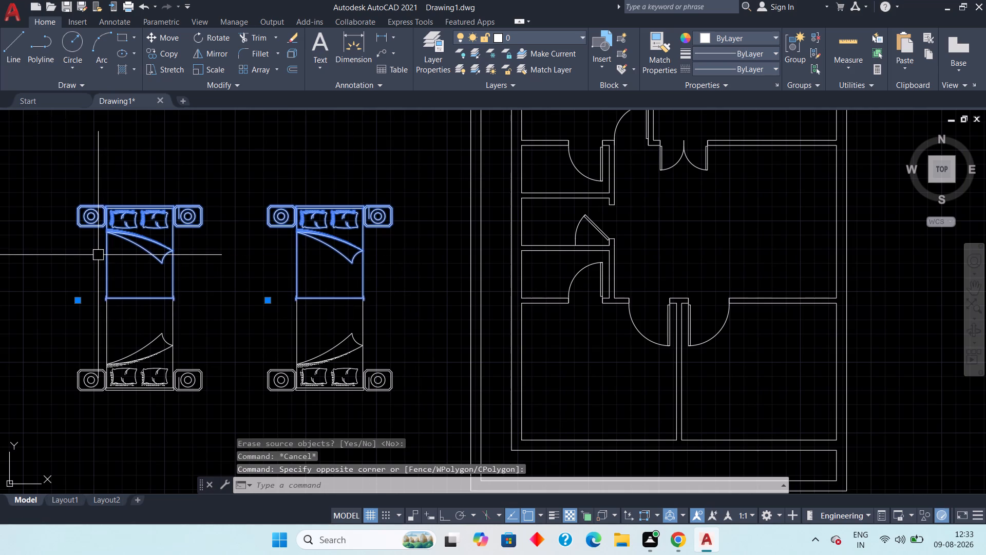
key("Delete")
scroll(195, 268, "down", 2)
middle_click_drag(236, 212, 157, 252)
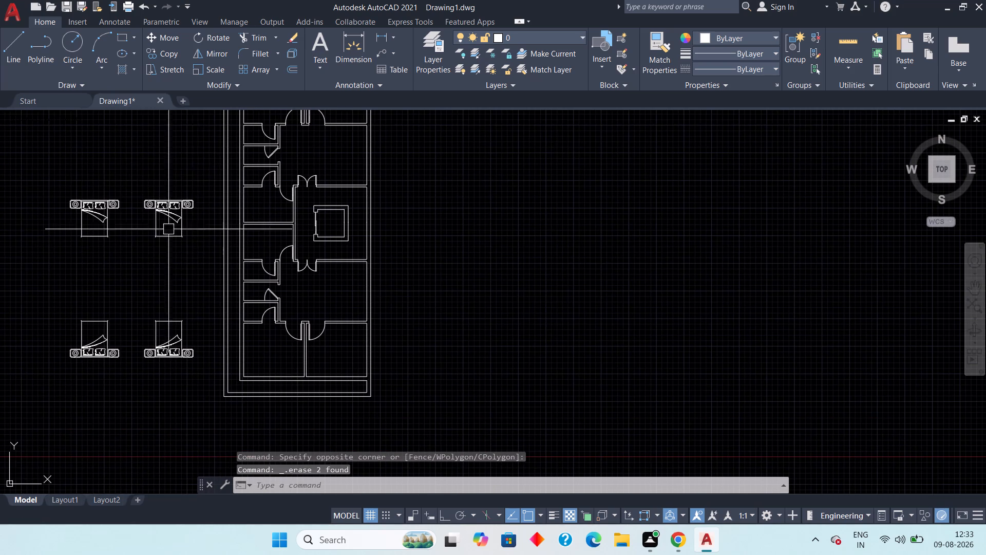
left_click_drag(203, 157, 196, 174)
left_click_drag(60, 262, 52, 267)
key("Delete")
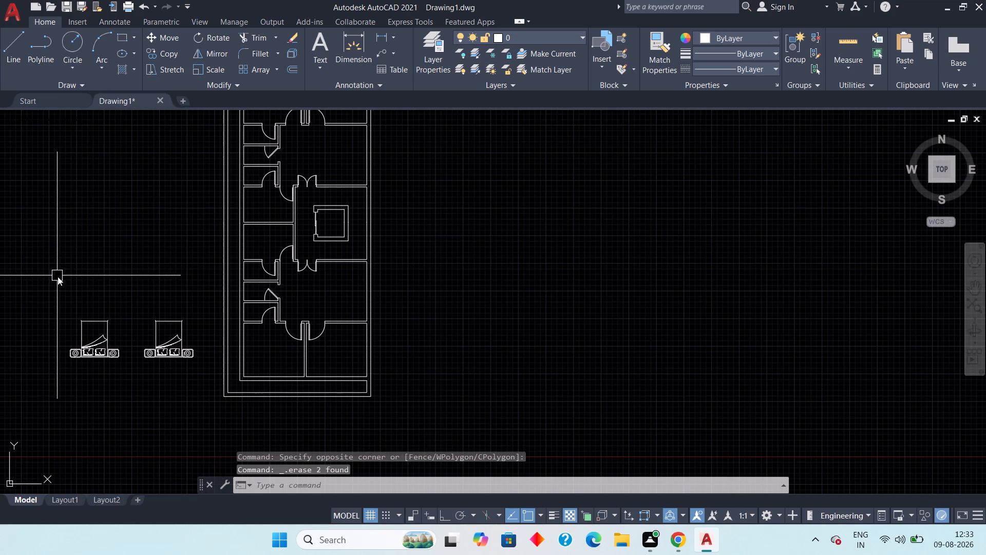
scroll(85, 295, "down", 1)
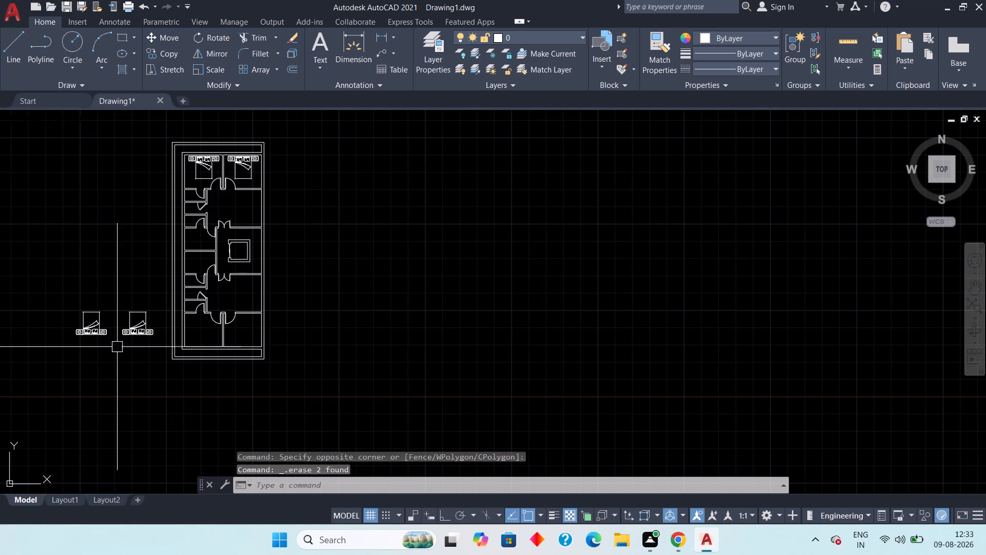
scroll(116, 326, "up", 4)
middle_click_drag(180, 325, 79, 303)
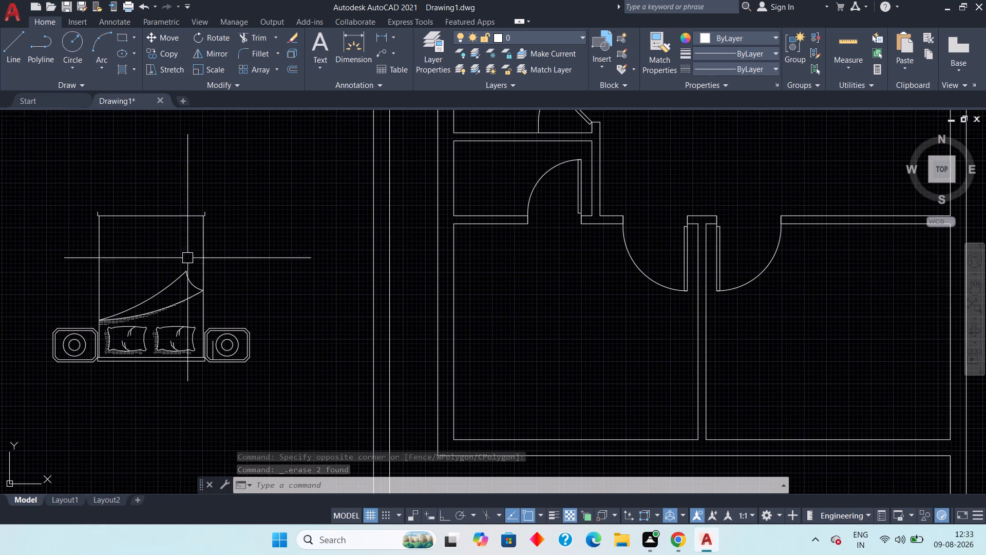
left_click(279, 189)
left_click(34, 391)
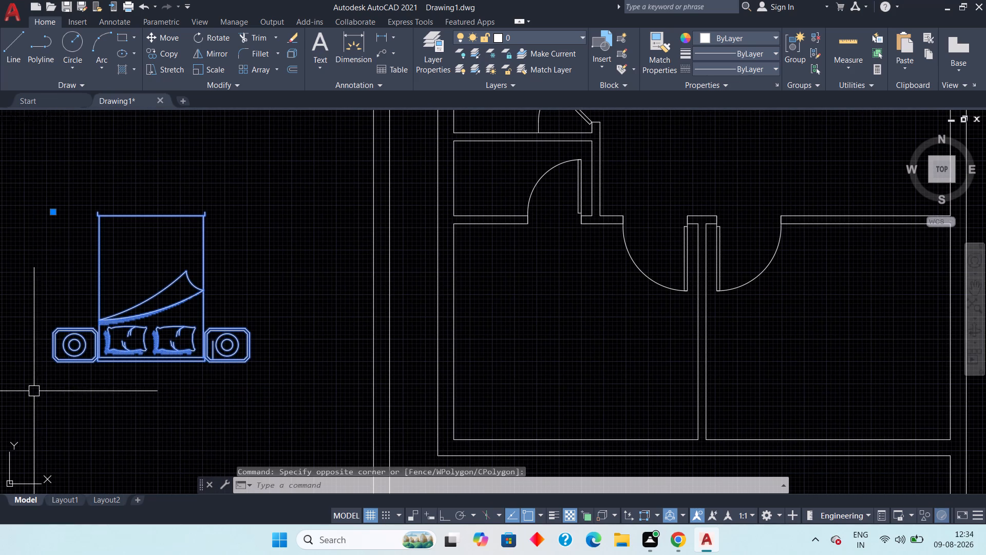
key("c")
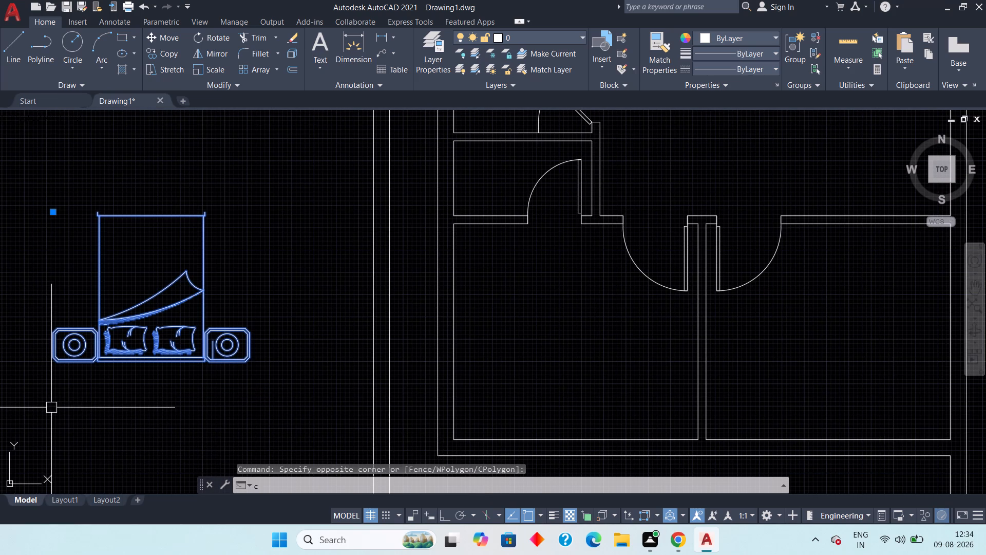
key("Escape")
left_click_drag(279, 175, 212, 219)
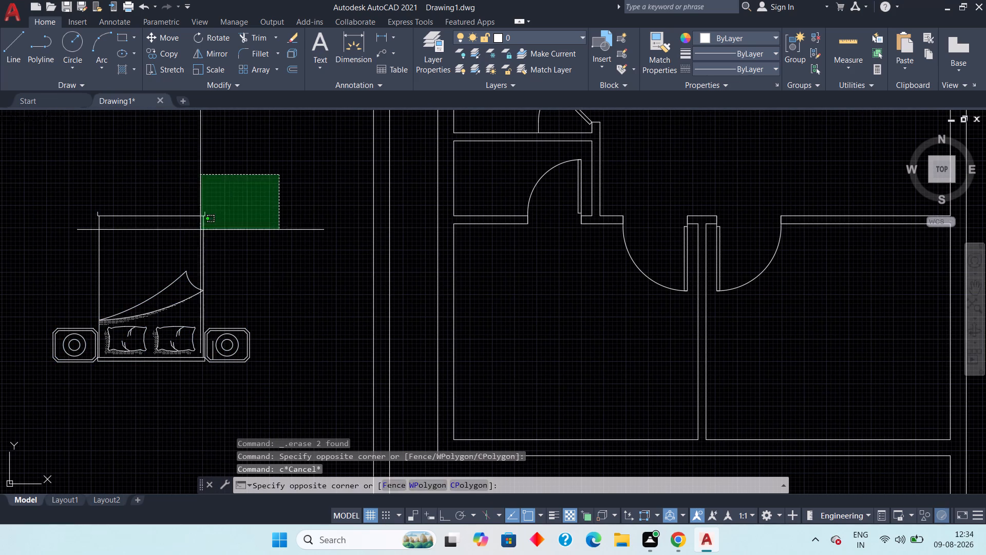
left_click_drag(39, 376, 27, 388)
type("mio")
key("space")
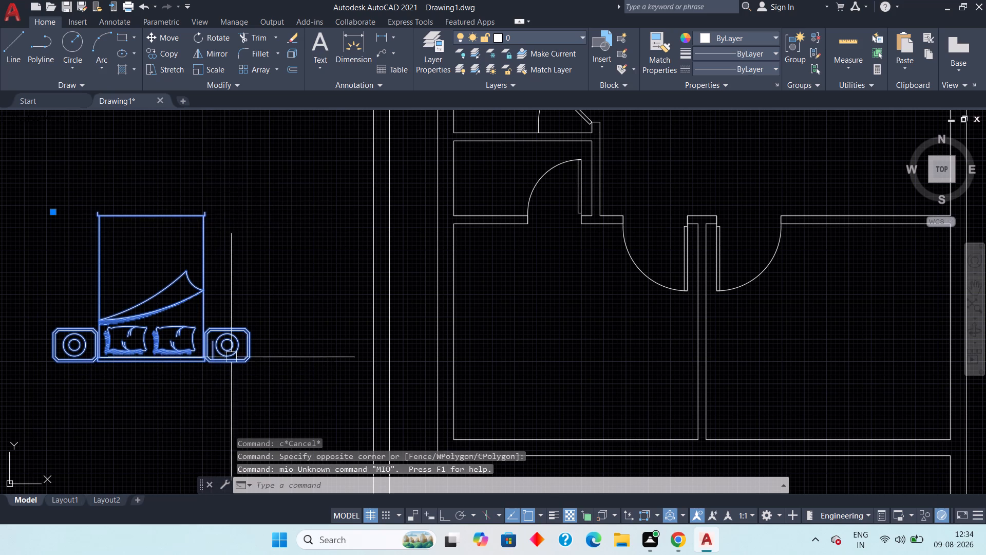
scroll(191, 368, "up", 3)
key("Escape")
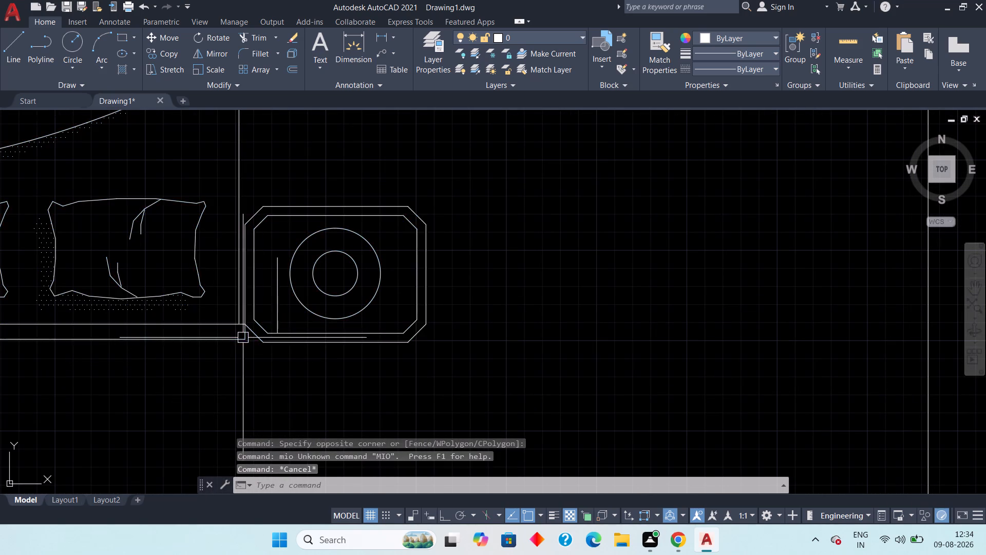
Move the right-hand mirrored bed by its headboard corner into the plan's lower-right bedroom, with the headboard near the lower wall.
scroll(391, 234, "down", 3)
left_click_drag(406, 159, 364, 182)
left_click_drag(216, 293, 203, 311)
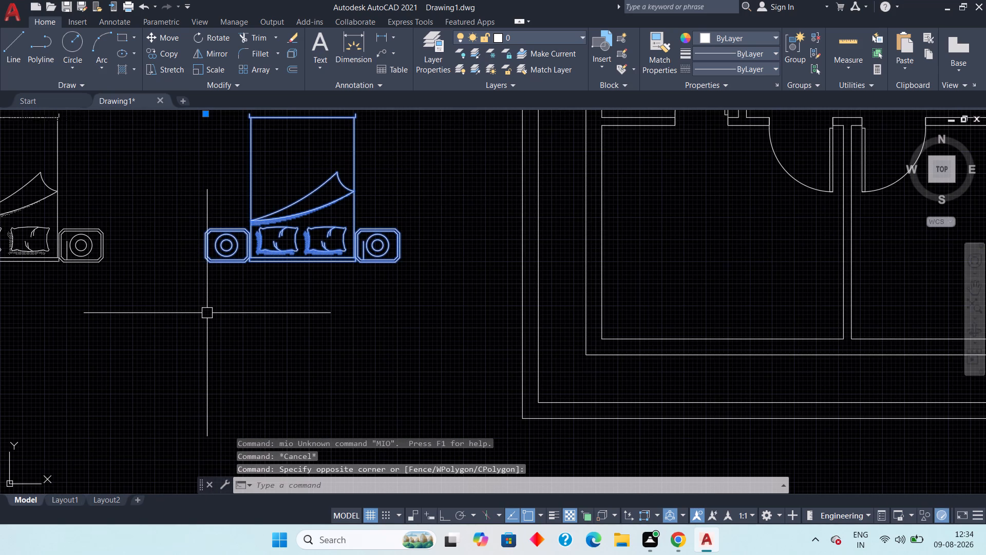
key("m")
key("space")
scroll(292, 292, "up", 3)
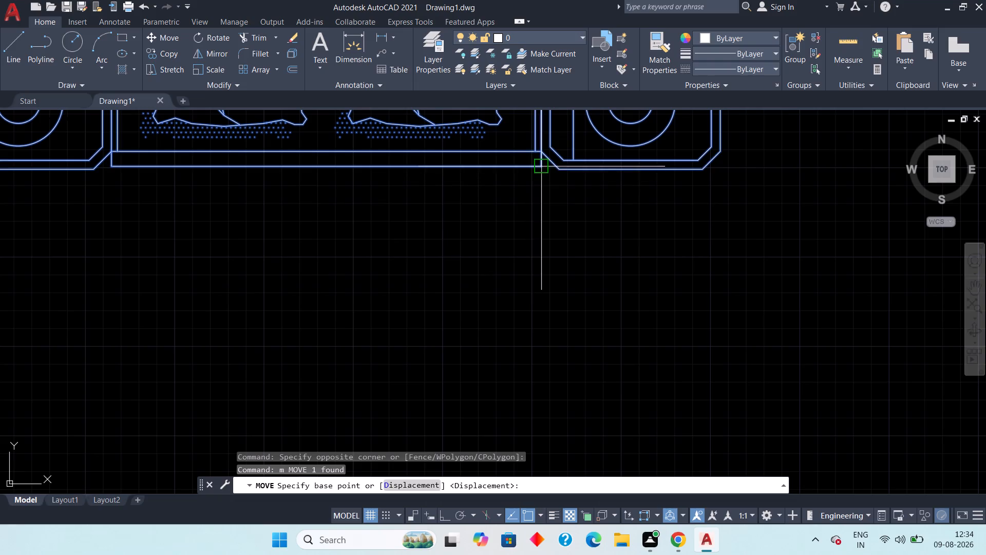
left_click(541, 165)
scroll(551, 232, "down", 4)
middle_click_drag(647, 247, 331, 261)
scroll(407, 261, "down", 2)
scroll(453, 267, "up", 3)
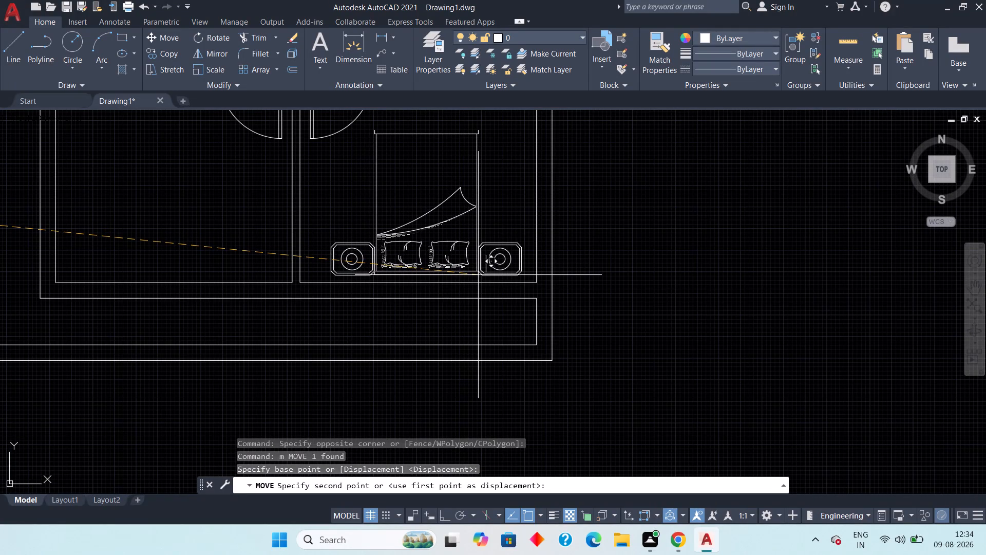
scroll(478, 276, "up", 2)
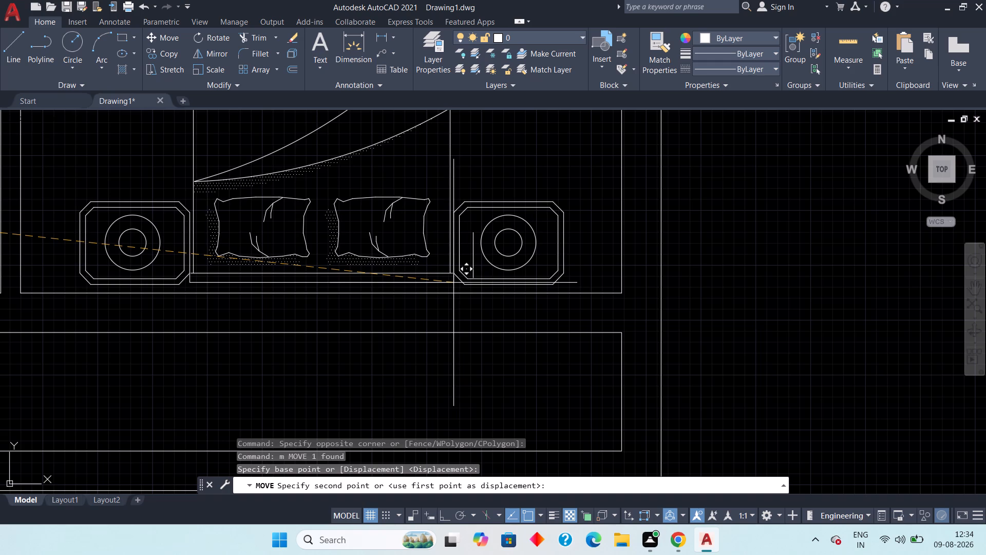
left_click(453, 283)
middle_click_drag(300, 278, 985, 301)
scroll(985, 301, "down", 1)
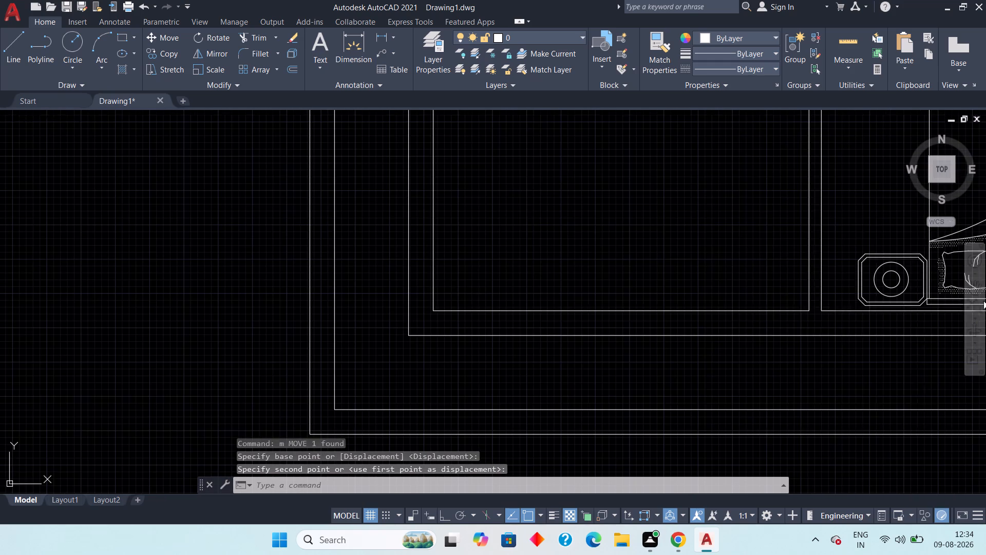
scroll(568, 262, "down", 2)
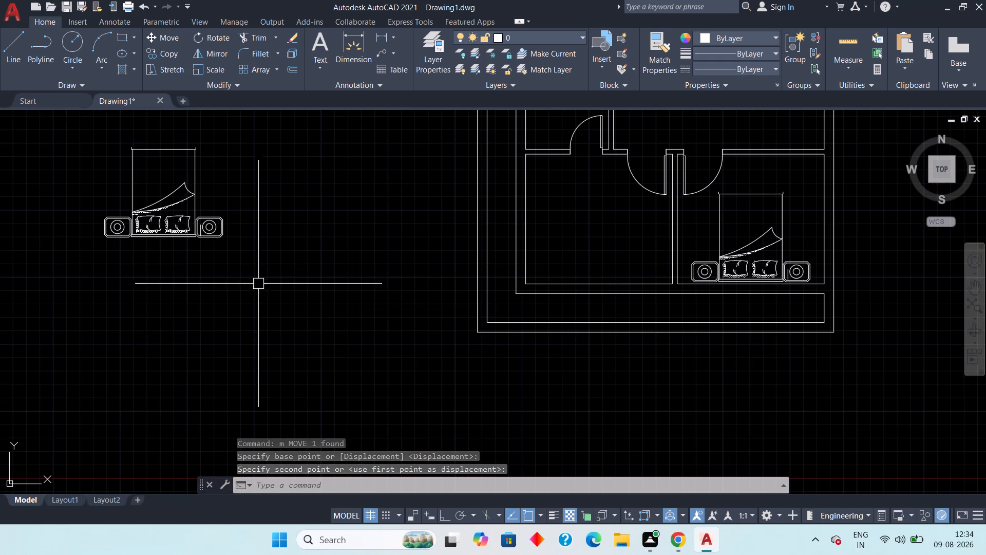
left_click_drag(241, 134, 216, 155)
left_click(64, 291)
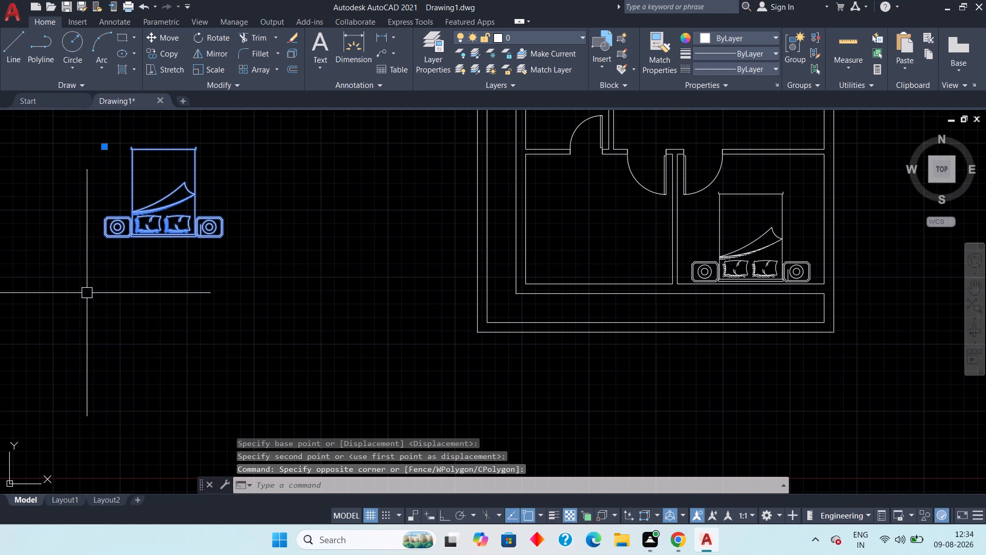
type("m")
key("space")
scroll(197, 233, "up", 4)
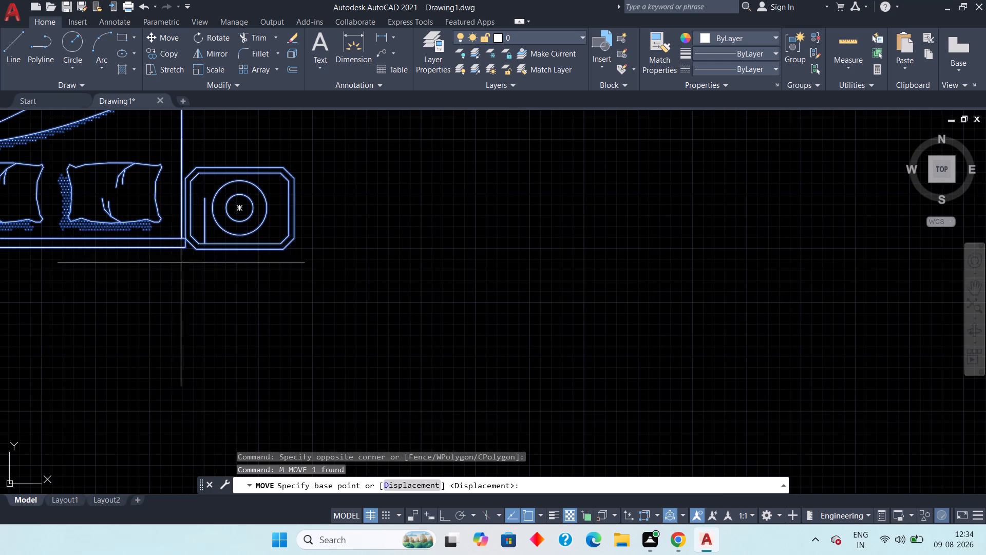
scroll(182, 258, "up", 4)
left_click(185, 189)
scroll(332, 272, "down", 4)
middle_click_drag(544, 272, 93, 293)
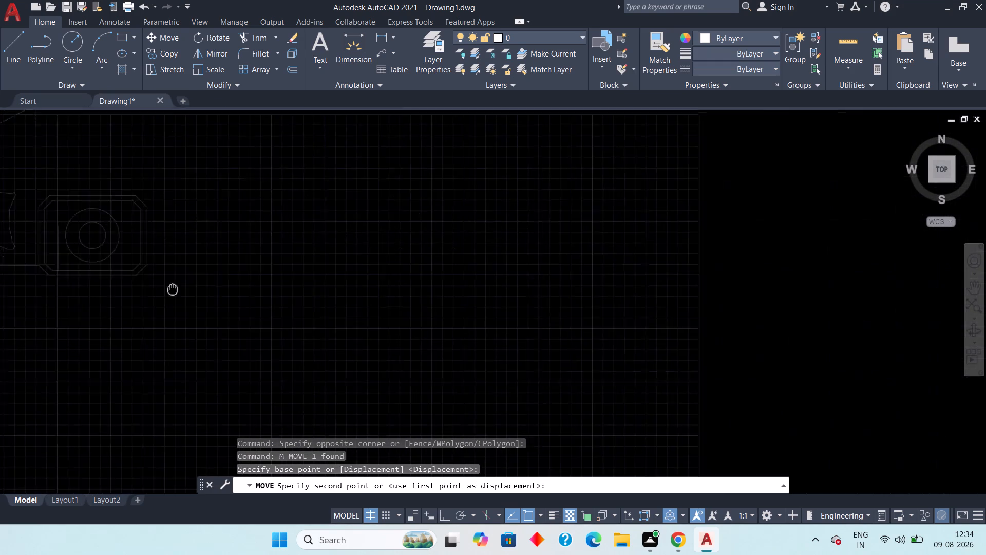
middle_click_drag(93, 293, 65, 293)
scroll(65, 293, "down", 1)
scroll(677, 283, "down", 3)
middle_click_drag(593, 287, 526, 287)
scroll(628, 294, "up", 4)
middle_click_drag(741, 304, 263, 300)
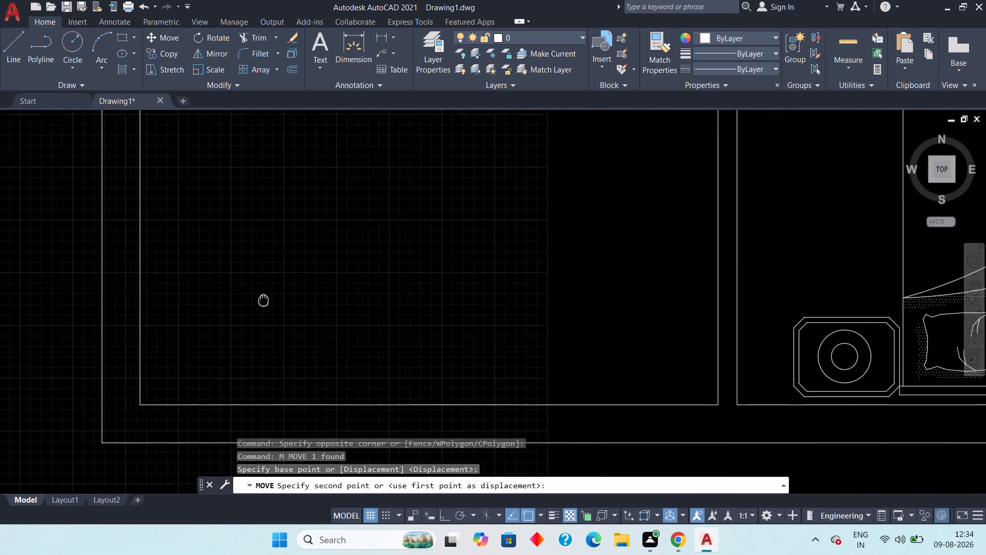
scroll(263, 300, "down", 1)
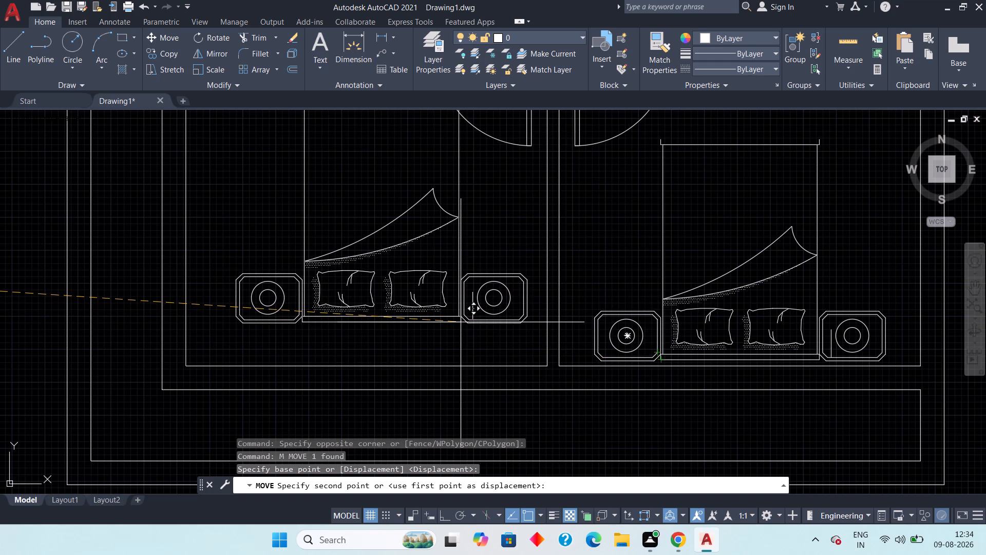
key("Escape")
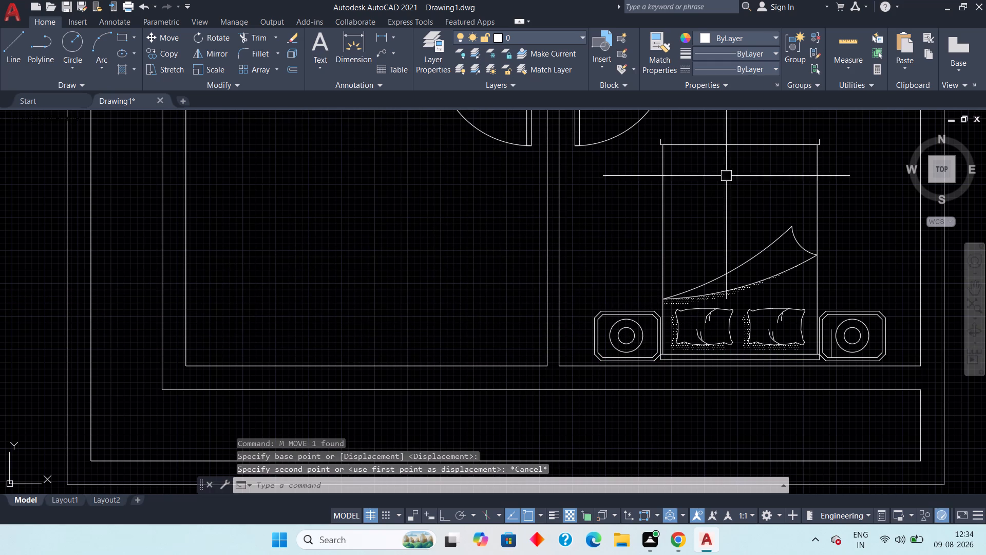
Copy the bed in the lower-right bedroom by its headboard corner into the lower-left bedroom, level with the original.
left_click_drag(844, 153, 825, 159)
left_click(720, 220)
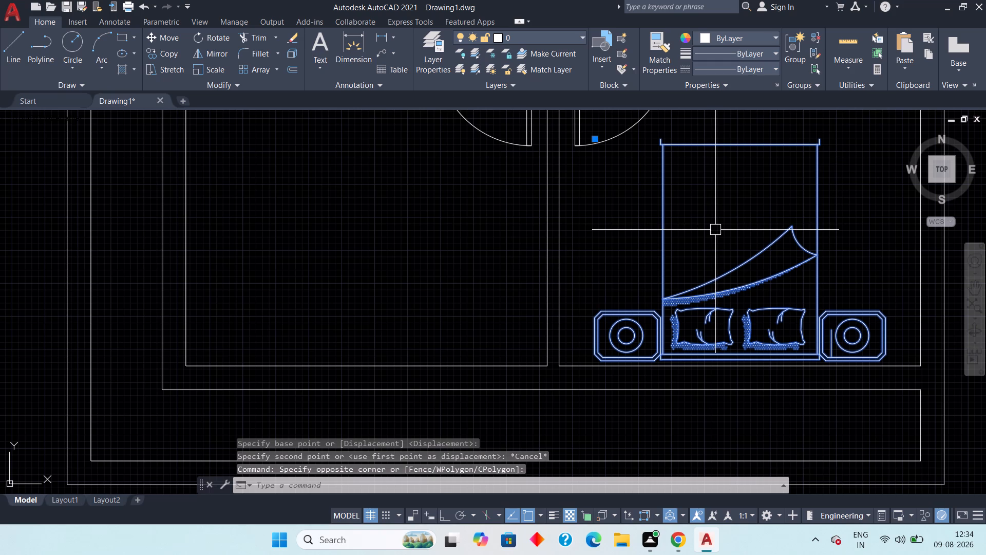
key("c")
key("o")
key("space")
scroll(668, 335, "up", 4)
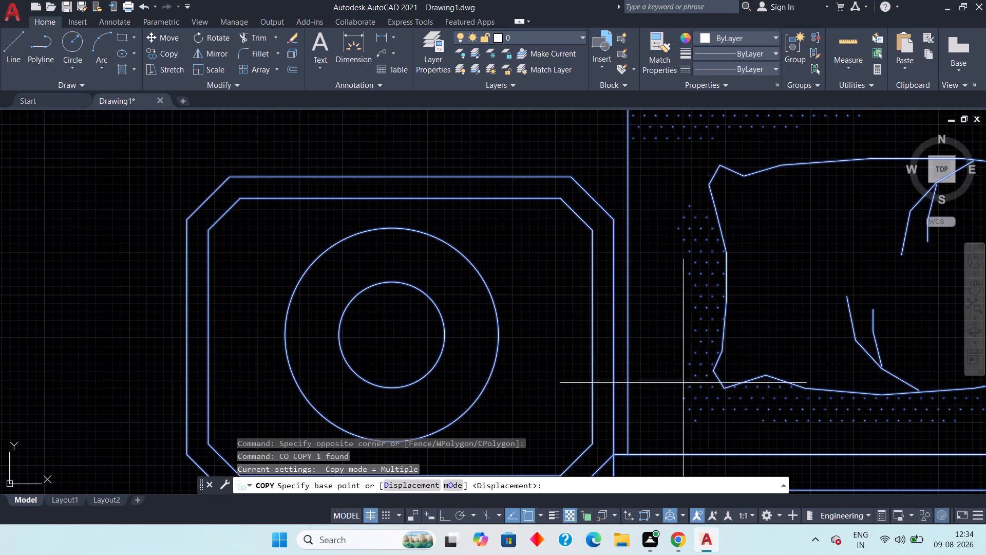
middle_click_drag(656, 410, 630, 239)
left_click_drag(591, 321, 581, 322)
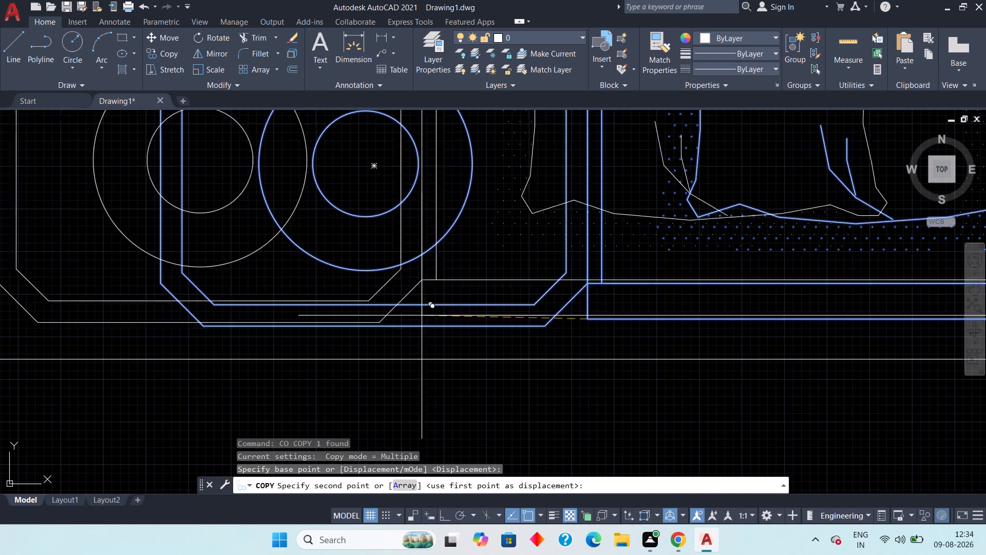
scroll(304, 317, "down", 3)
middle_click_drag(304, 317, 507, 309)
scroll(449, 315, "down", 1)
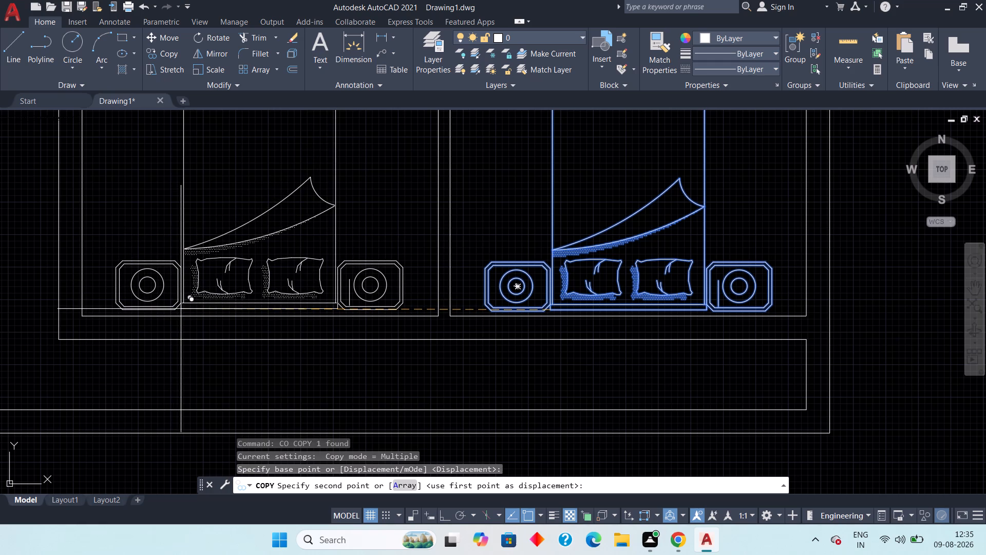
left_click(182, 309)
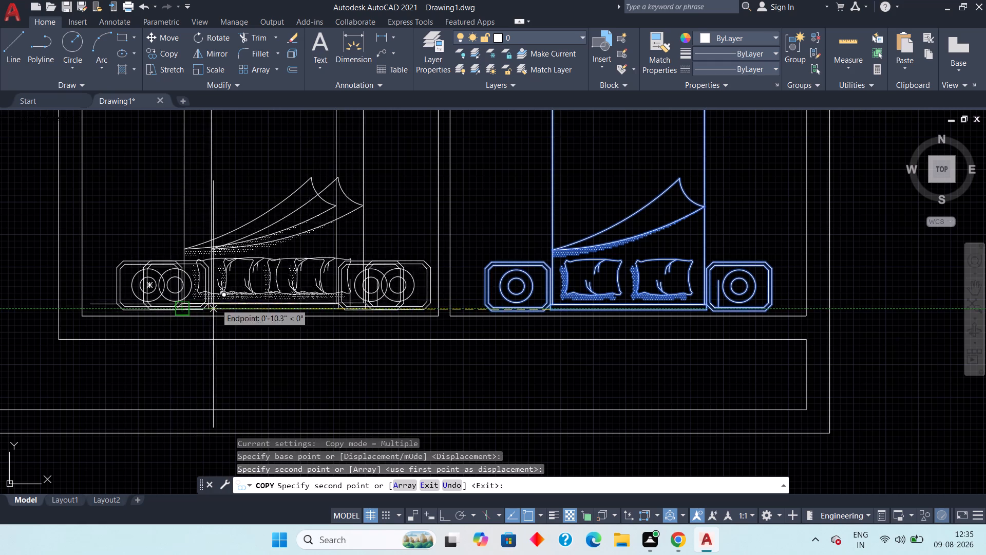
key("Escape")
key("Escape")
Delete the remaining spare mirrored bed outside the plan.
scroll(229, 292, "down", 3)
middle_click_drag(231, 278, 427, 298)
left_click_drag(210, 196, 196, 221)
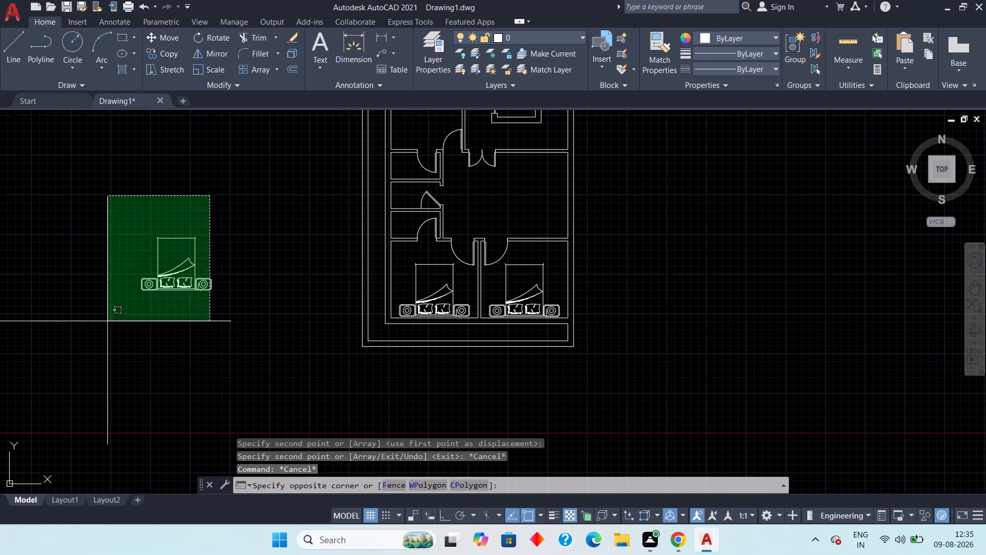
left_click(103, 344)
key("Delete")
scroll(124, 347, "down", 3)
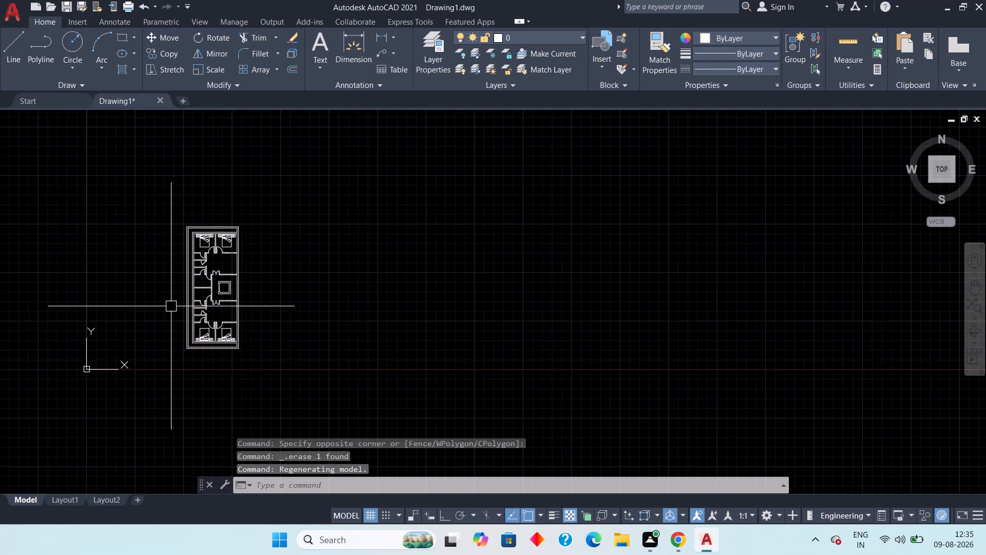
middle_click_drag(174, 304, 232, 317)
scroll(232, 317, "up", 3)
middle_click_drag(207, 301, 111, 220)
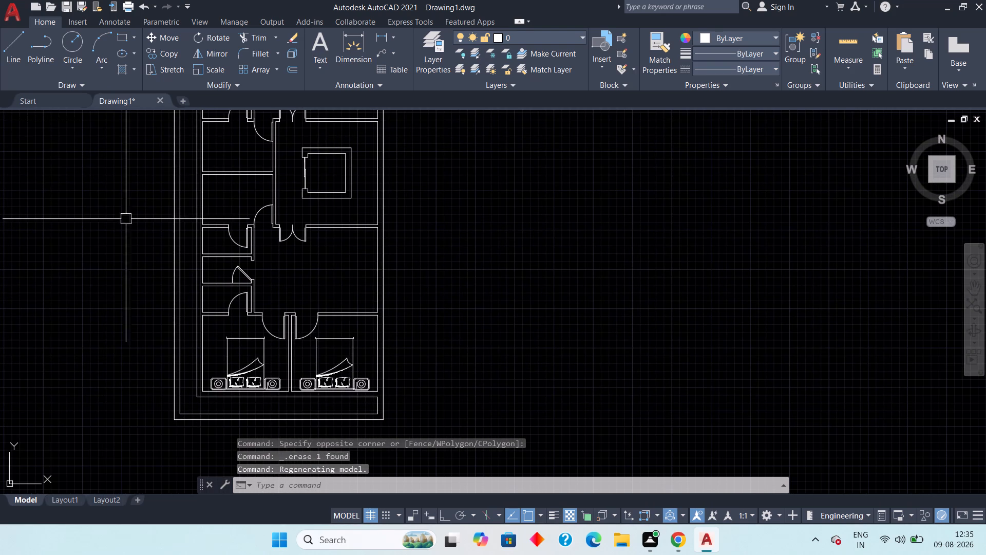
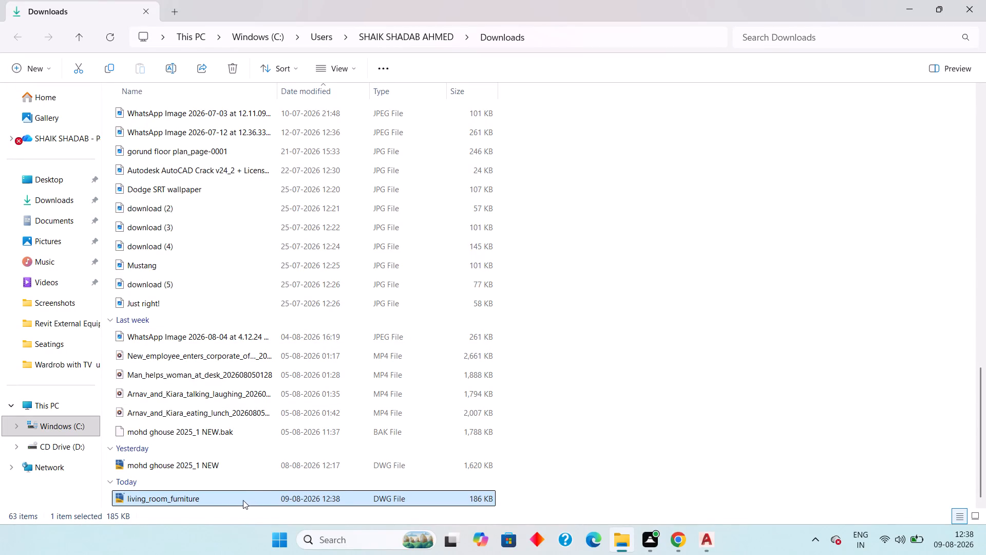
Open the living_room_furniture drawing from the Downloads folder in AutoCAD.
double_click(189, 496)
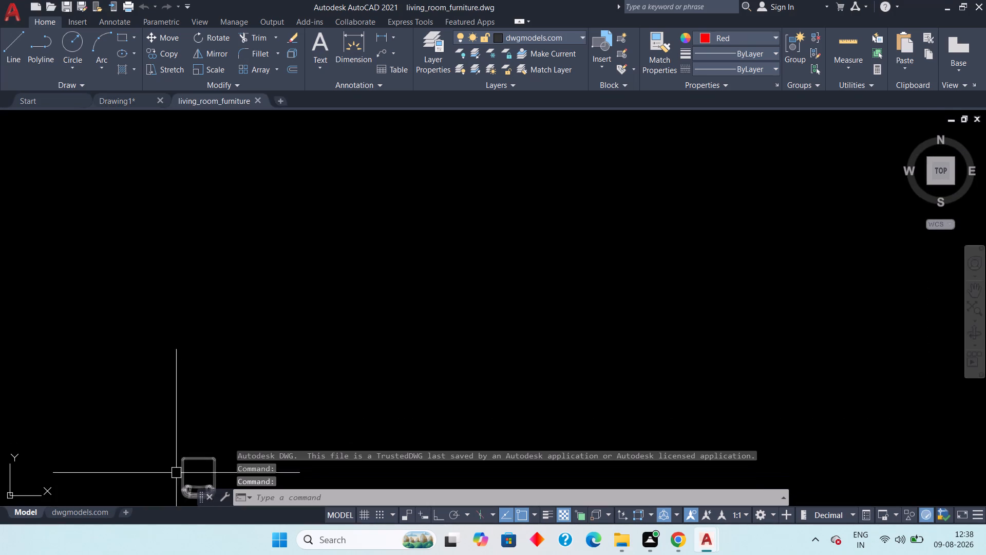
Examine the living_room_furniture drawing's model space for usable furniture blocks.
middle_click(227, 354)
scroll(229, 349, "down", 3)
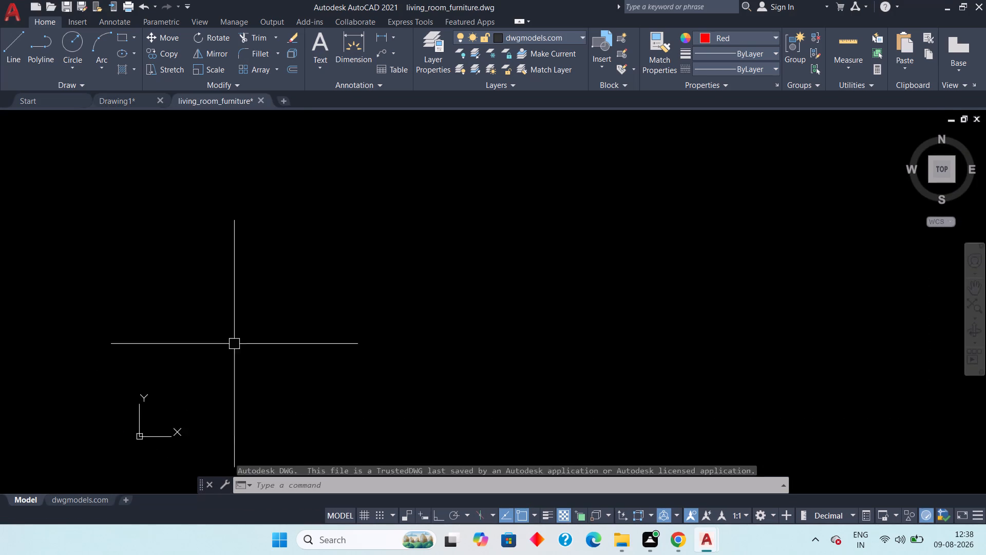
scroll(242, 350, "down", 3)
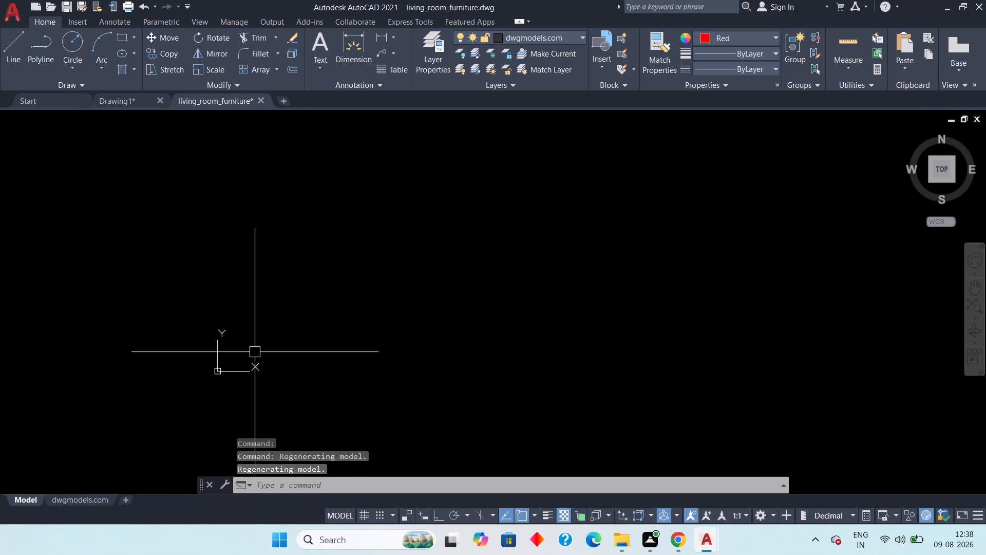
left_click(253, 352)
scroll(291, 366, "up", 5)
middle_click_drag(260, 323, 501, 341)
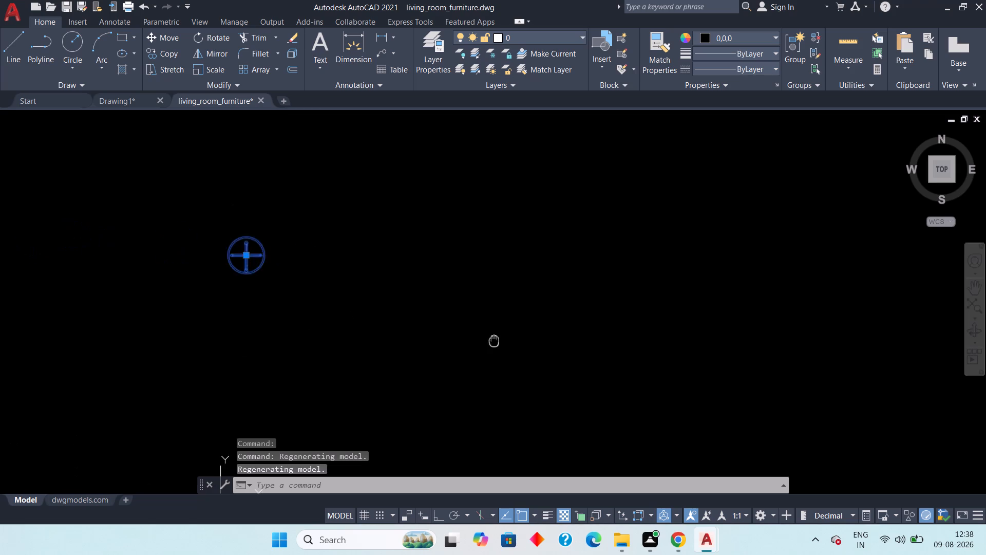
middle_click_drag(501, 341, 529, 346)
scroll(323, 291, "up", 4)
middle_click_drag(339, 293, 578, 439)
scroll(417, 321, "up", 3)
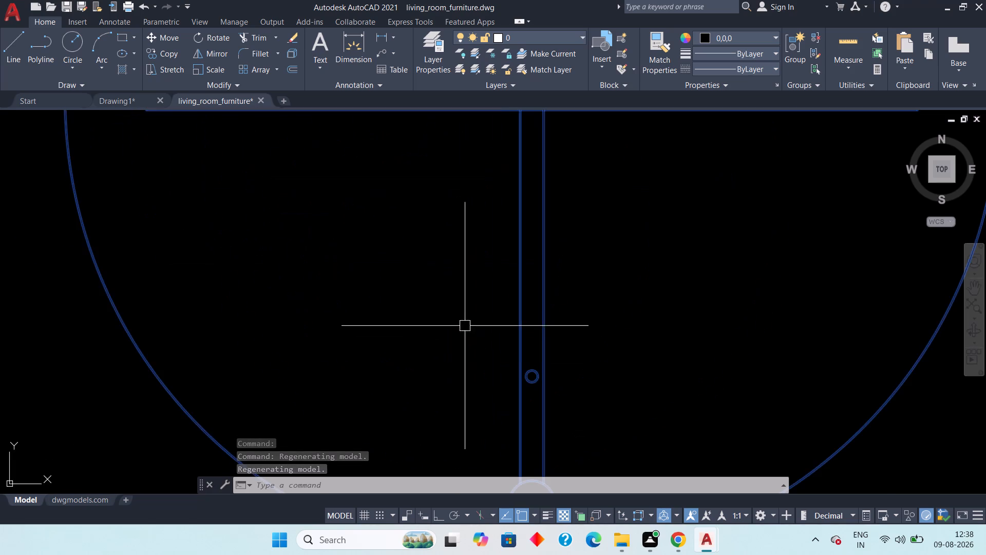
scroll(466, 327, "down", 3)
key("Escape")
scroll(543, 347, "down", 10)
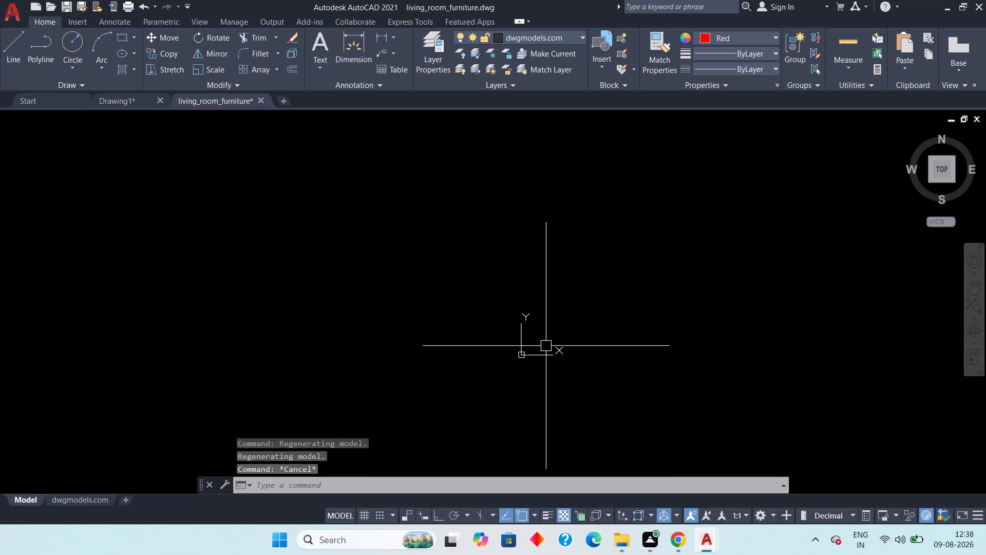
scroll(610, 312, "down", 1)
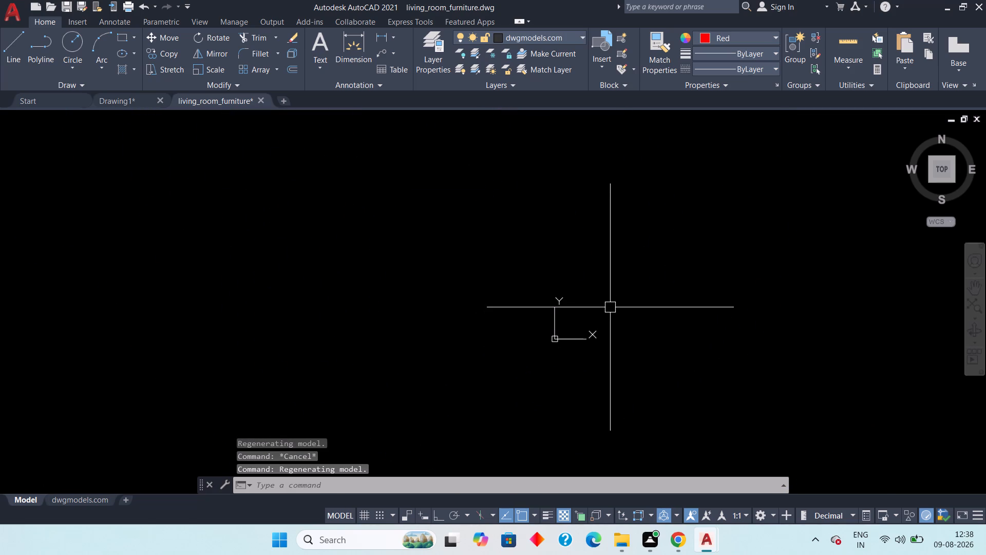
scroll(677, 373, "down", 3)
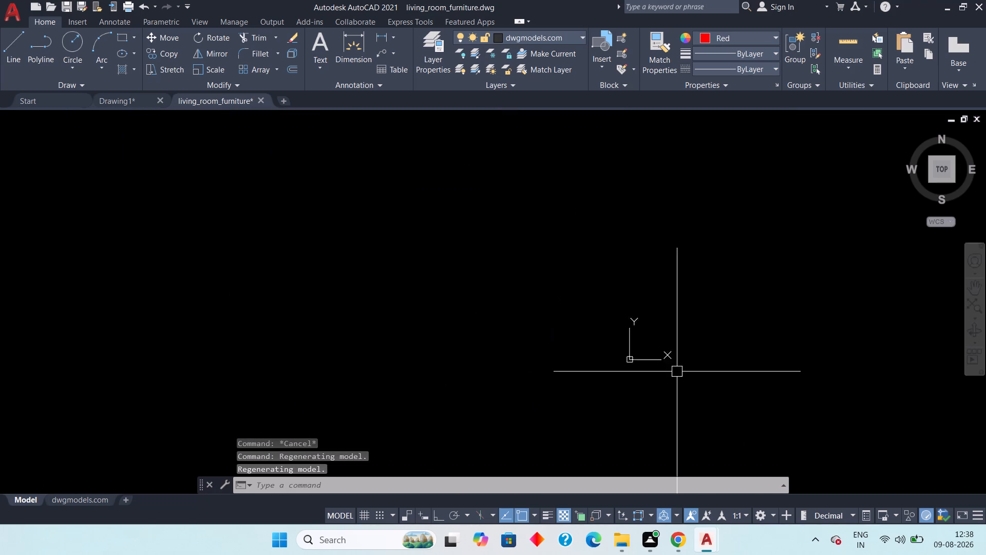
scroll(667, 367, "down", 4)
scroll(716, 332, "up", 6)
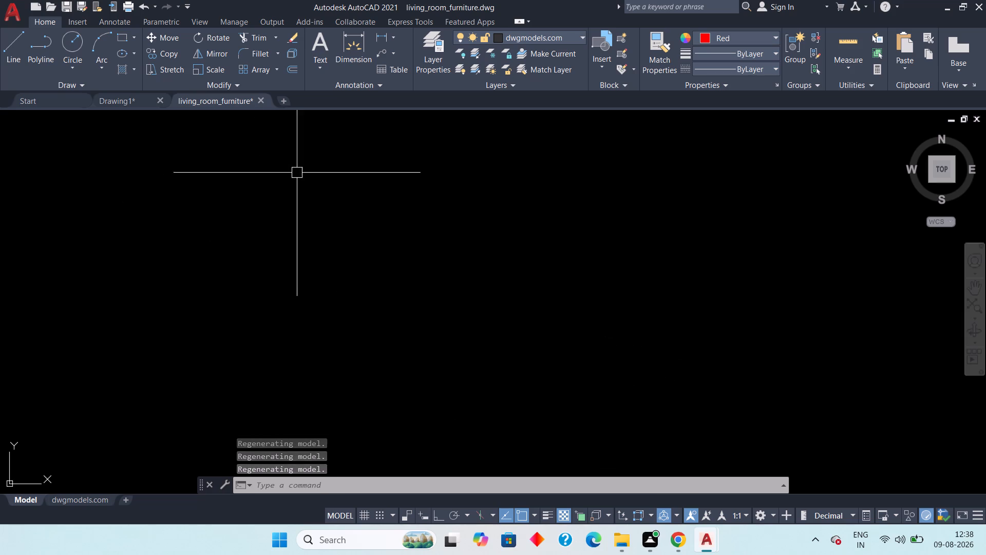
Close the living_room_furniture drawing and save its changes.
left_click(261, 98)
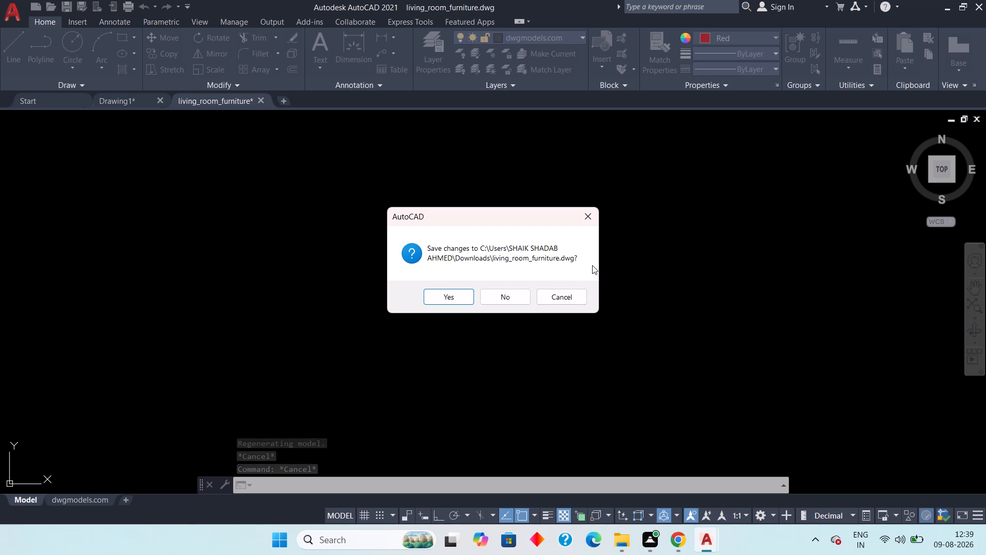
left_click(573, 293)
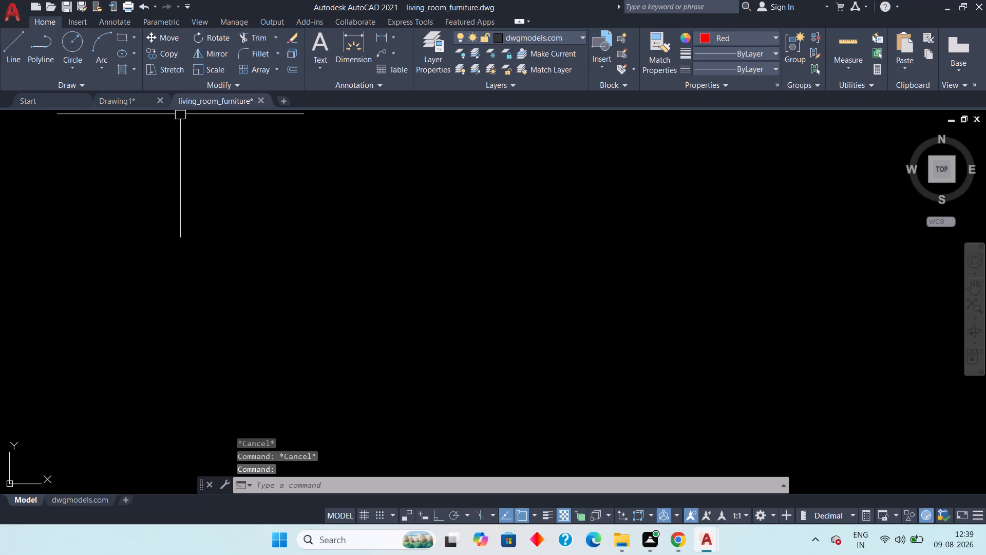
left_click(125, 95)
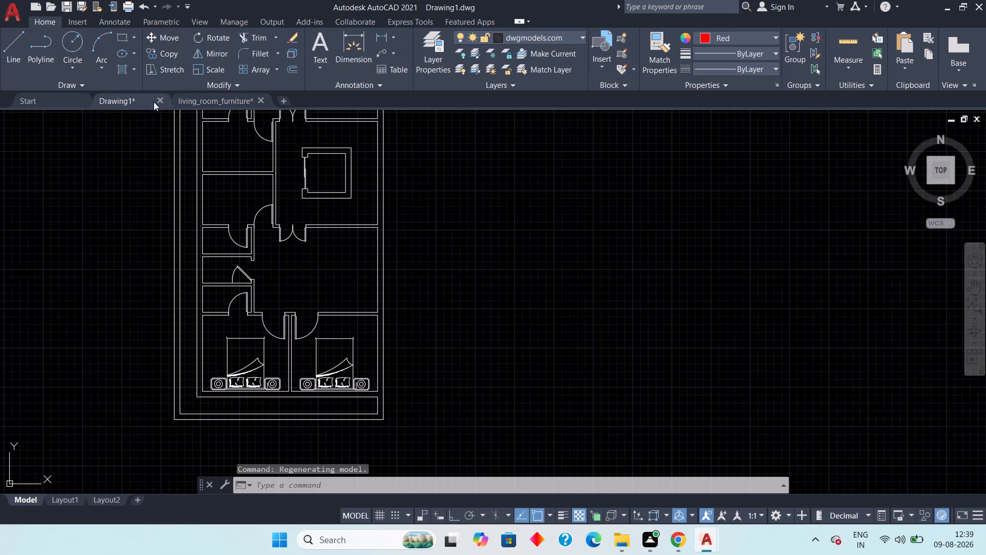
left_click(212, 103)
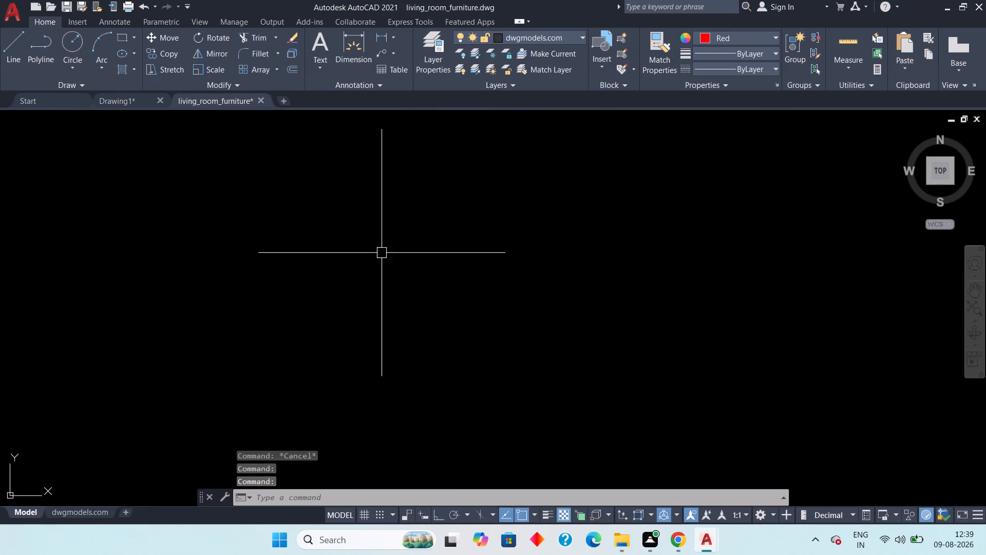
left_click(258, 99)
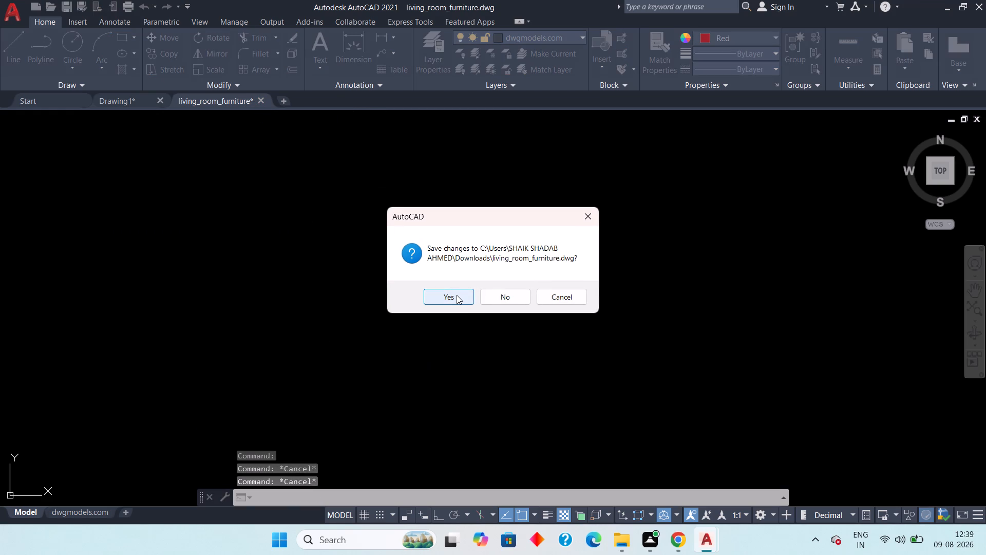
left_click(464, 298)
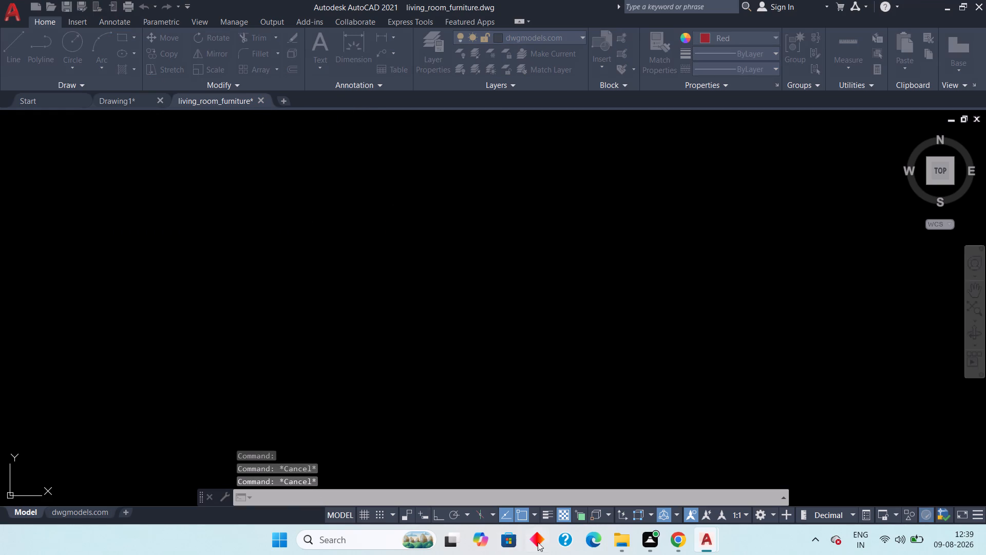
Switch to File Explorer and look through the Downloads folder for the living-room furniture drawing.
left_click(625, 549)
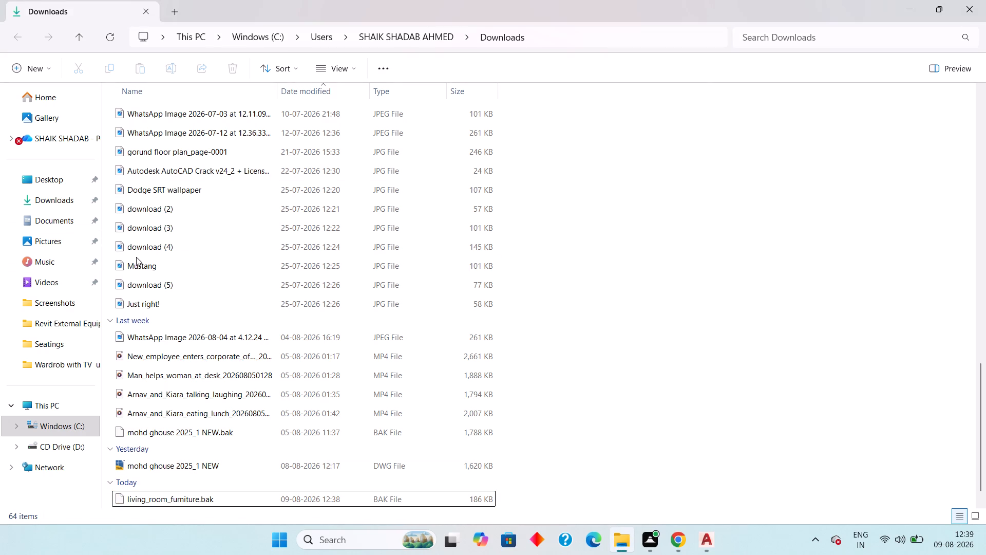
double_click(69, 202)
scroll(158, 147, "up", 1)
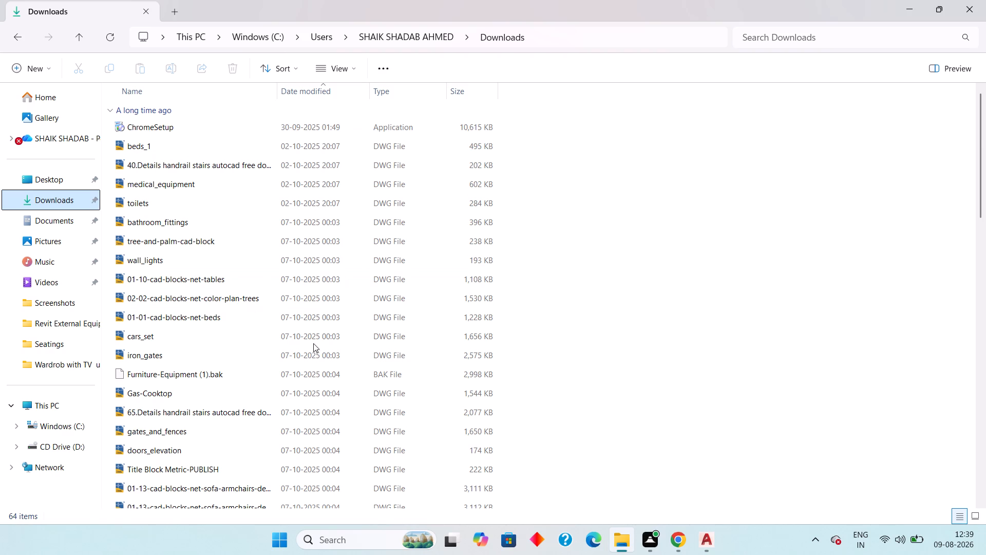
scroll(314, 360, "down", 11)
scroll(311, 403, "up", 3)
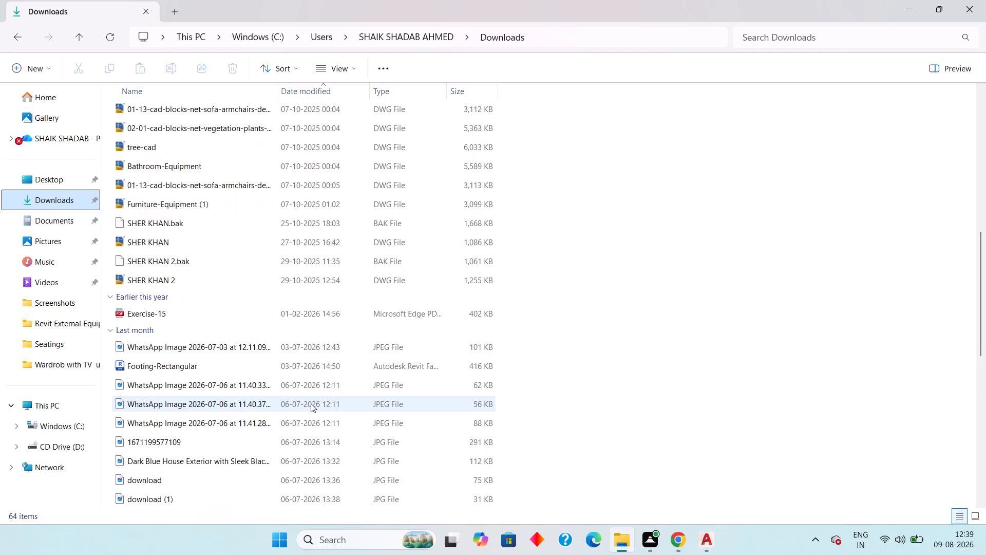
scroll(311, 403, "up", 10)
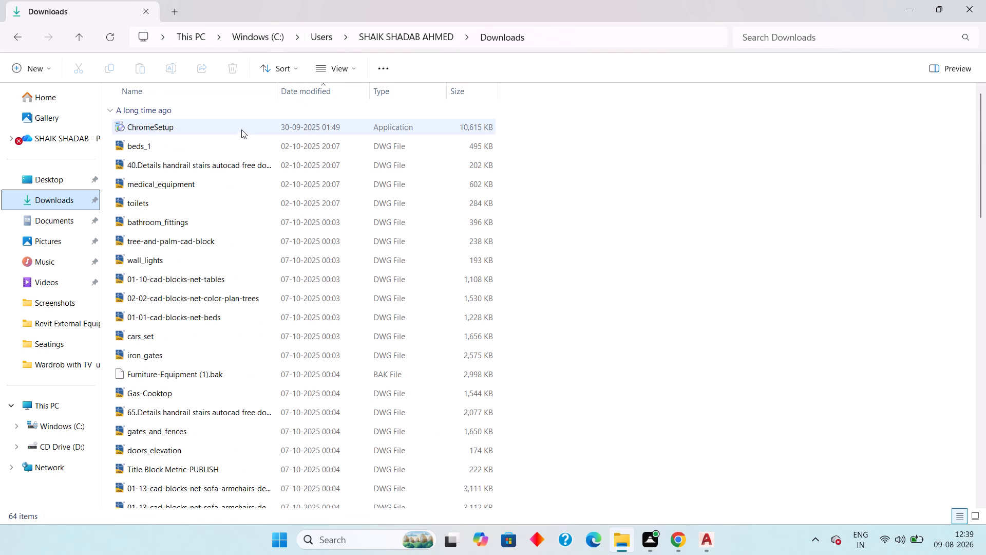
right_click(576, 211)
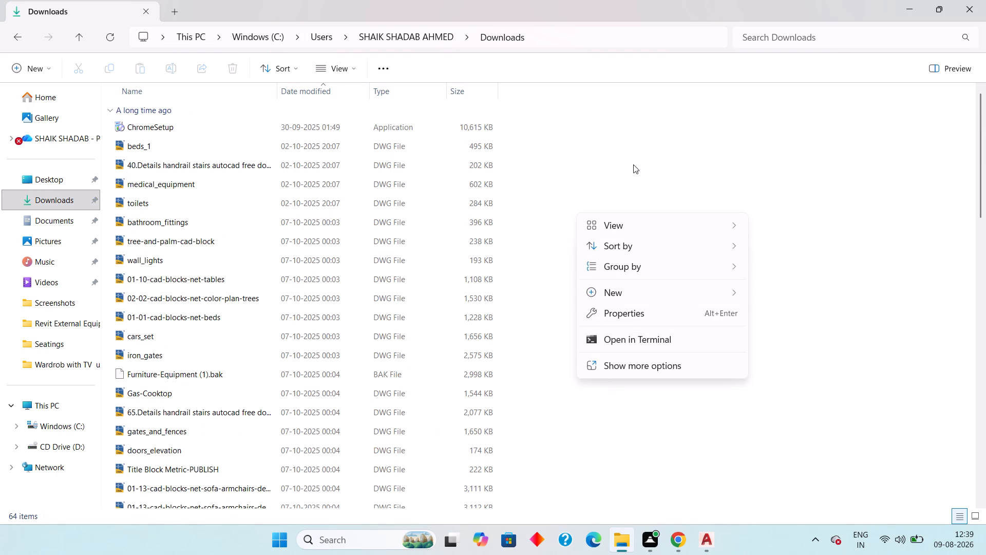
left_click(620, 175)
right_click(620, 175)
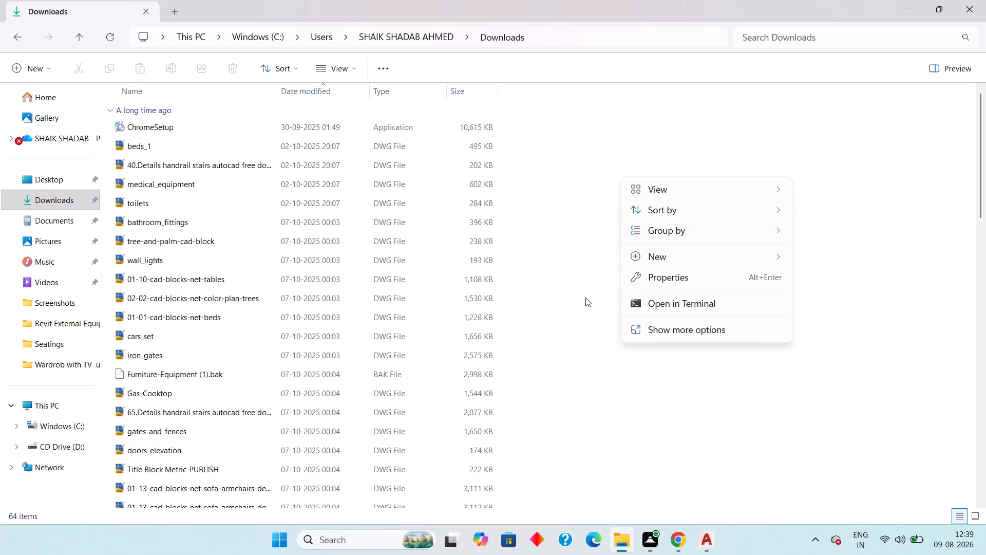
left_click_drag(586, 299, 587, 311)
right_click_drag(457, 344, 451, 350)
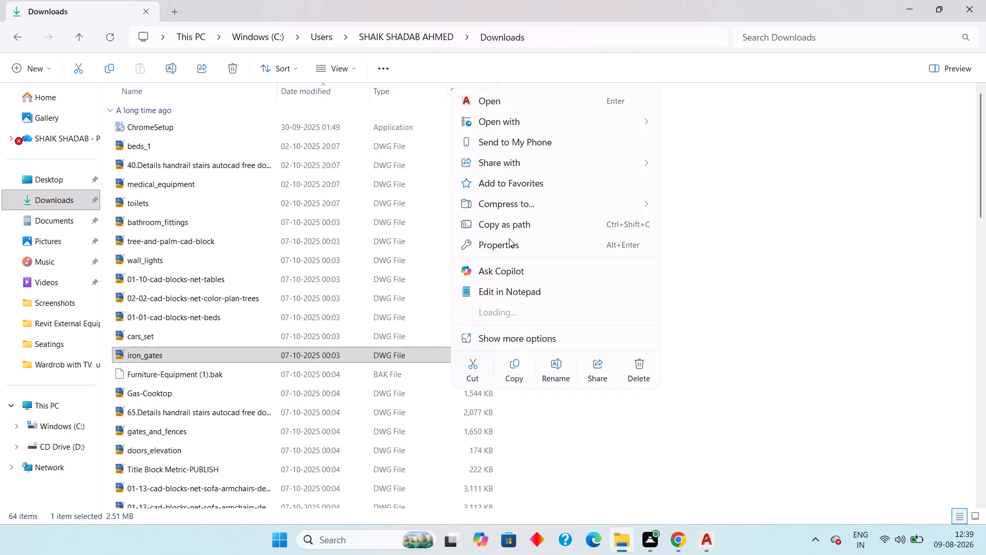
left_click(731, 400)
scroll(435, 193, "up", 3)
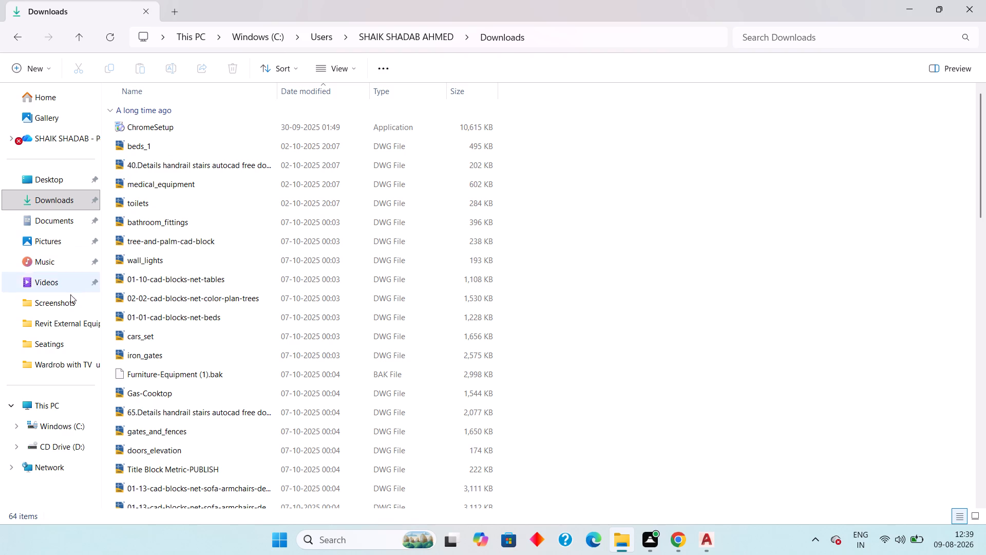
left_click(78, 194)
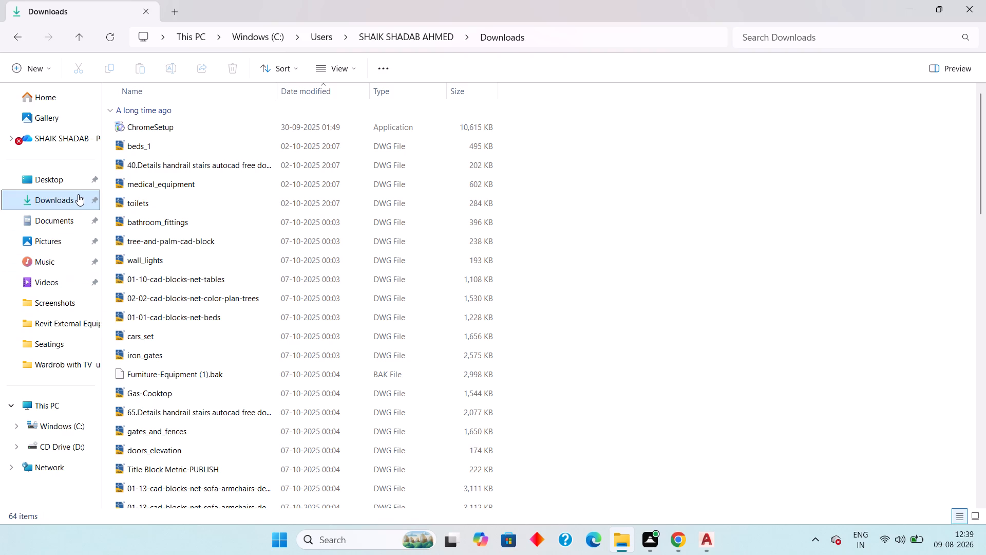
Open living_room_furniture from File Explorer's recent files, choosing AutoCAD Application as the program.
left_click(52, 101)
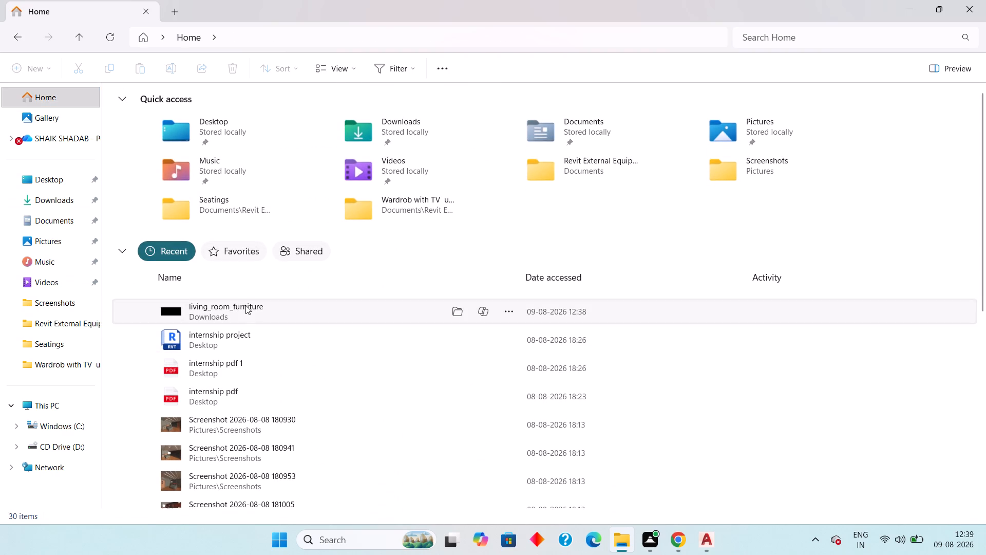
left_click(245, 305)
right_click(245, 305)
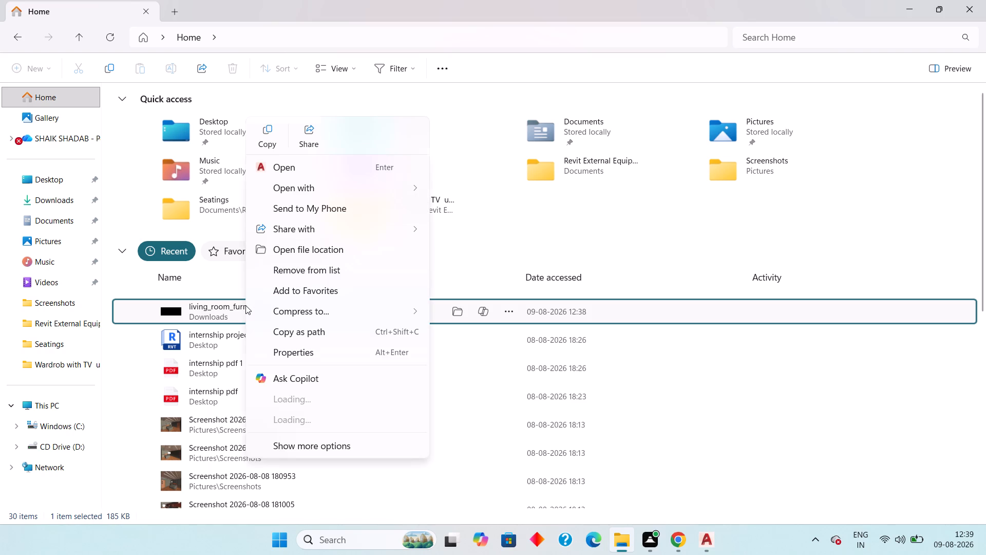
left_click(299, 186)
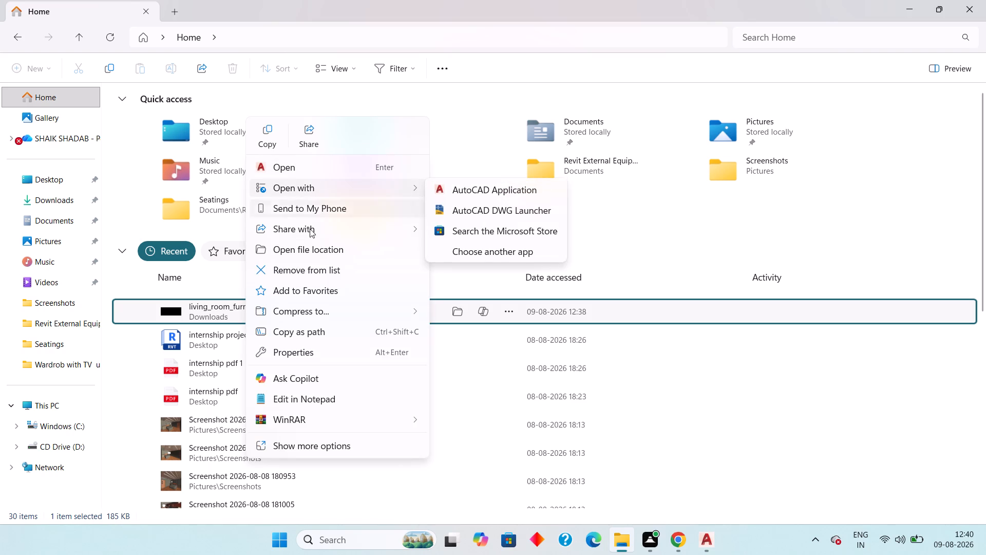
left_click(482, 191)
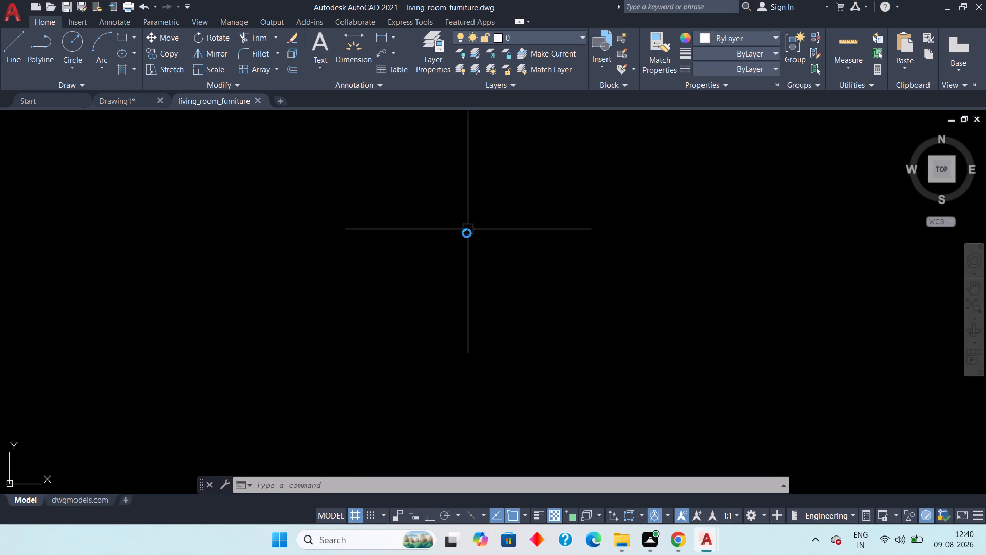
Examine the whole extent of the reopened living_room_furniture drawing for furniture blocks, finishing with Zoom All.
scroll(467, 233, "up", 2)
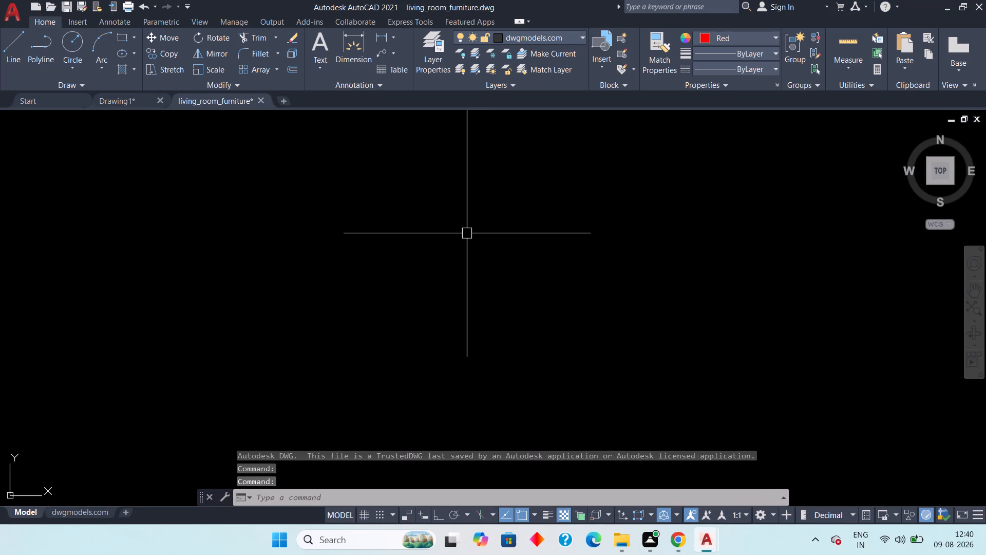
scroll(467, 233, "down", 9)
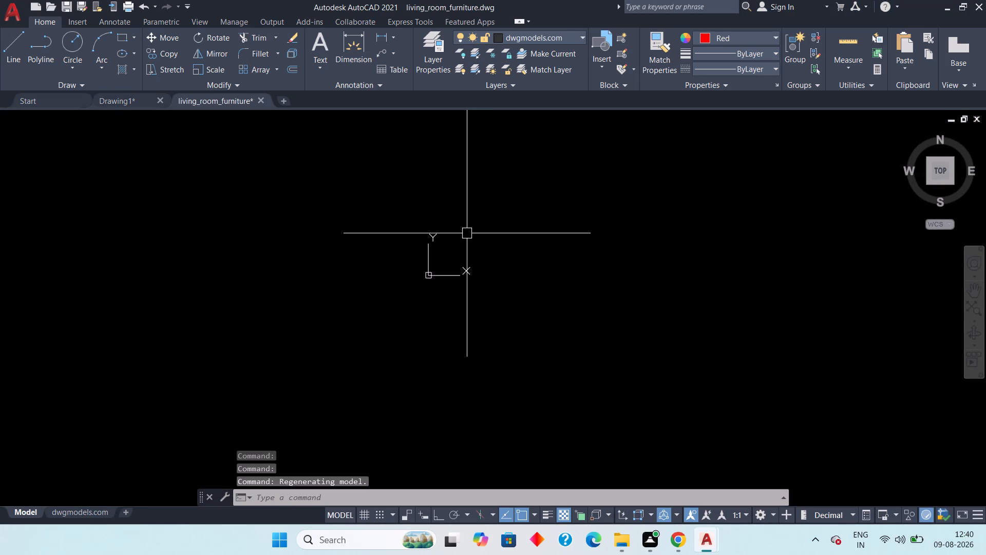
scroll(467, 233, "down", 13)
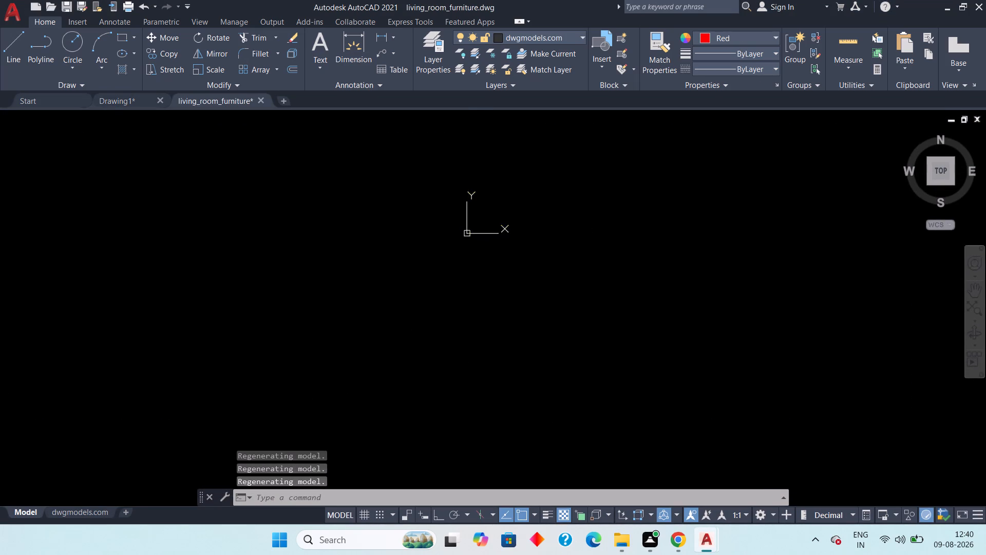
scroll(469, 228, "down", 11)
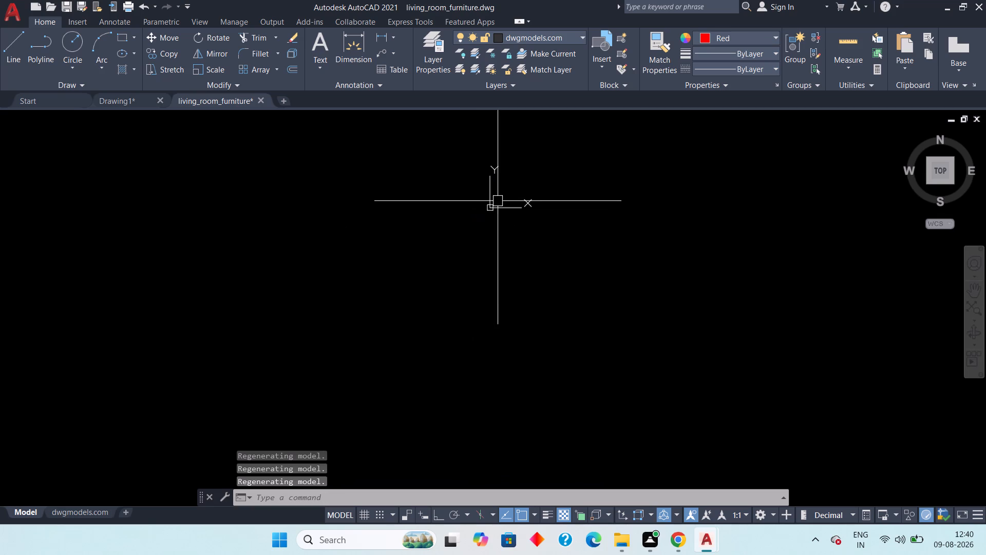
middle_click_drag(506, 218, 428, 357)
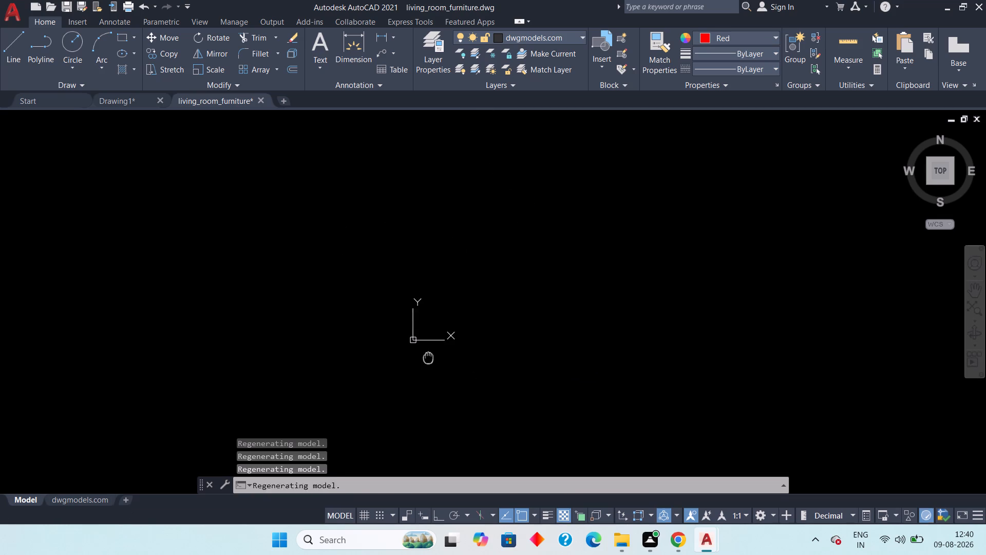
scroll(432, 304, "up", 5)
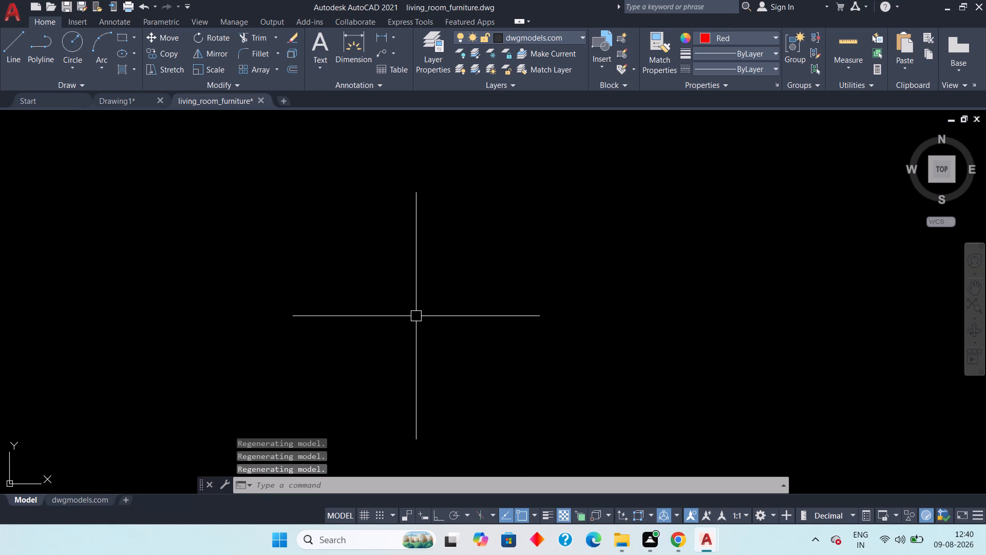
key("z")
key("space")
type("a")
key("space")
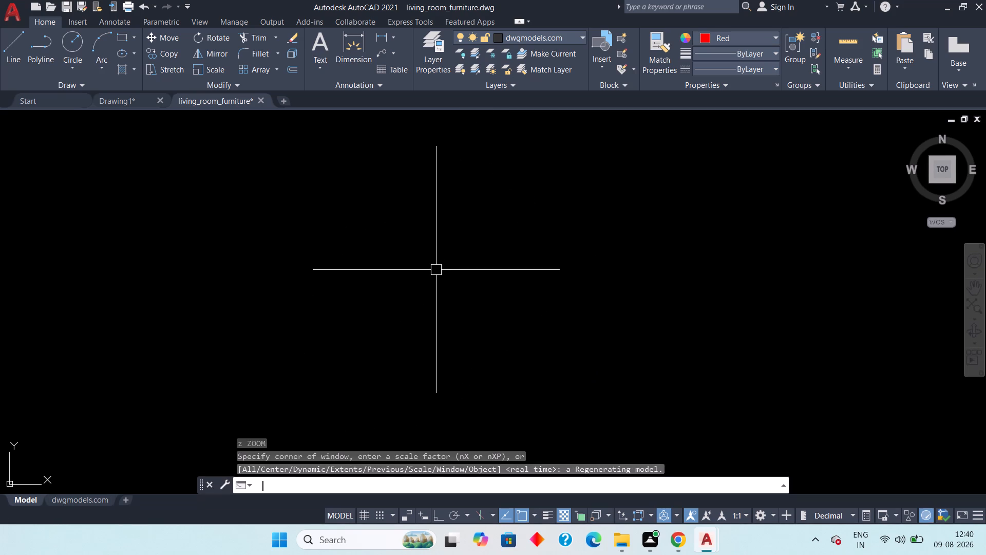
Examine the model space of the living_room_furniture drawing around the origin for furniture blocks.
left_click(465, 259)
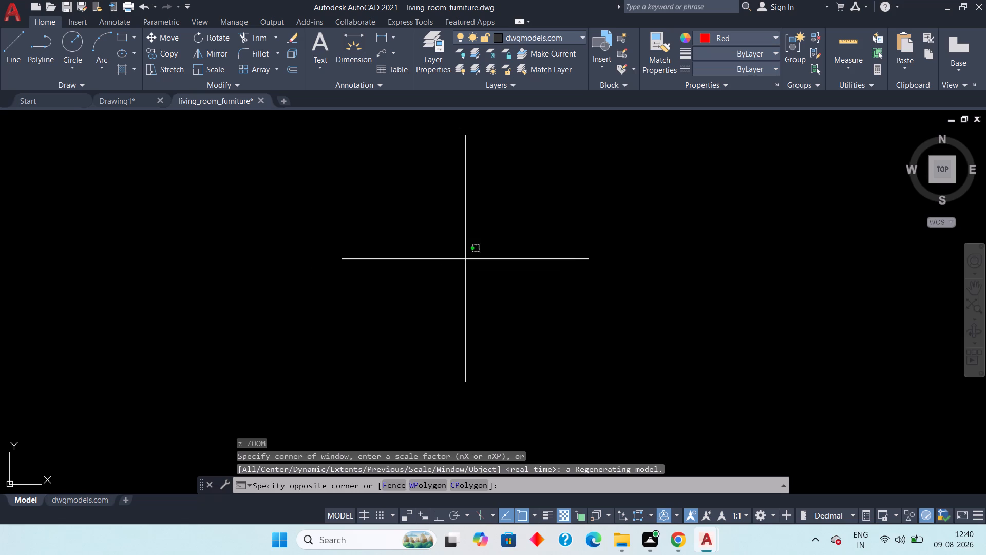
left_click(495, 287)
scroll(430, 283, "down", 6)
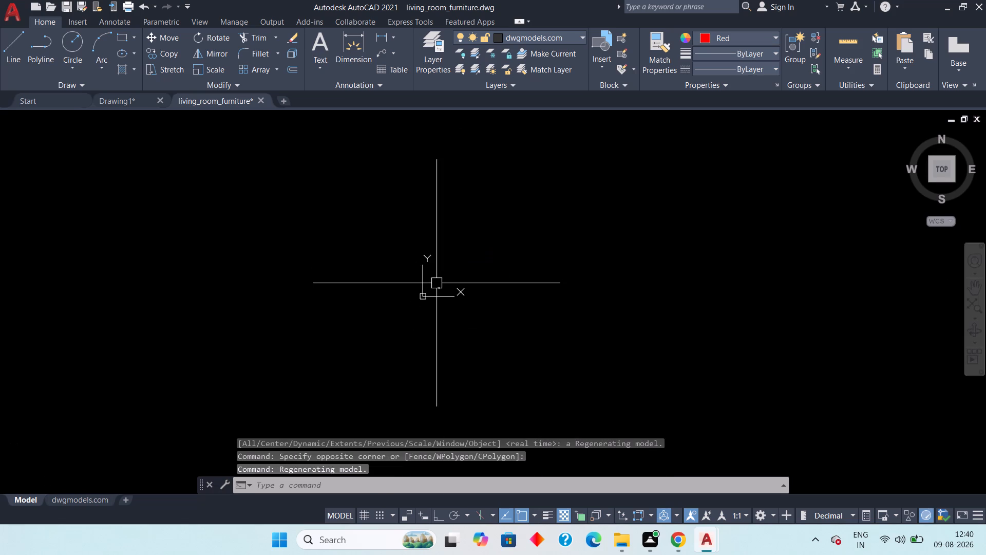
scroll(482, 275, "up", 3)
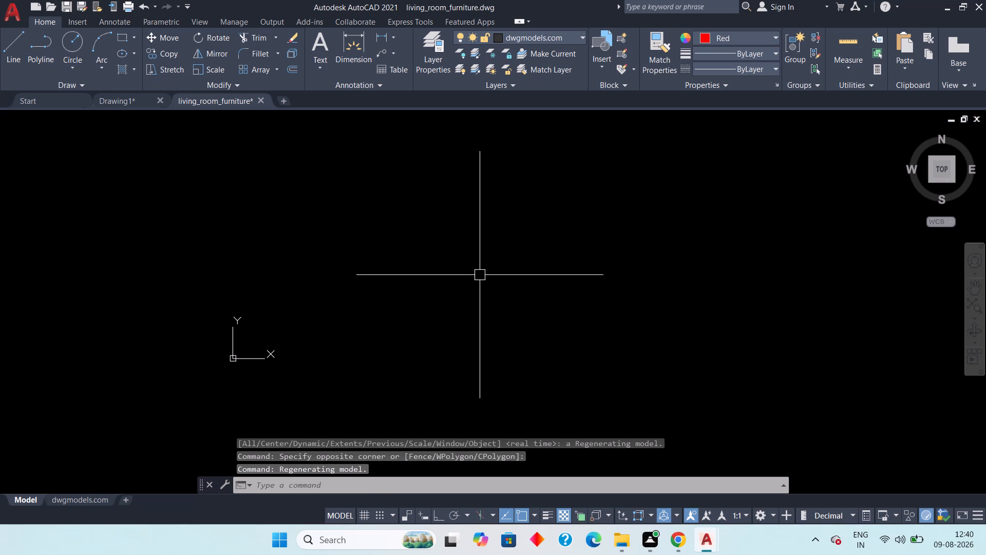
scroll(211, 331, "up", 4)
scroll(288, 358, "up", 1)
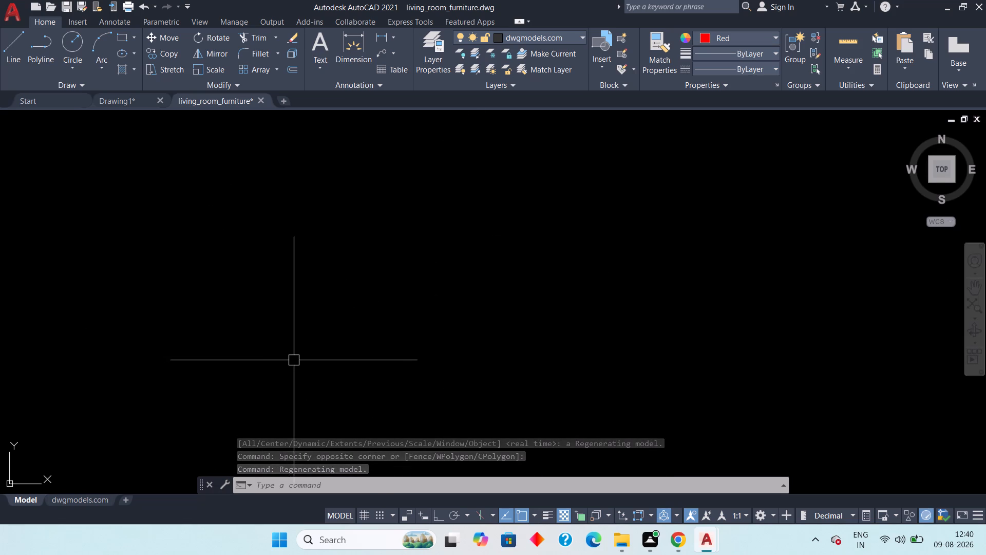
middle_click_drag(294, 360, 329, 231)
scroll(336, 234, "down", 10)
scroll(400, 240, "down", 3)
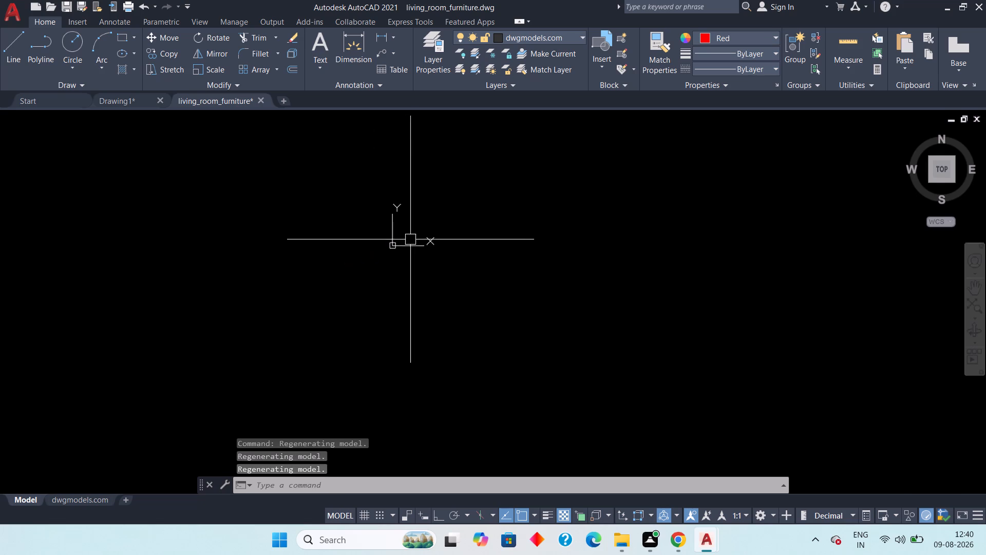
middle_click_drag(435, 272, 395, 392)
scroll(465, 244, "down", 6)
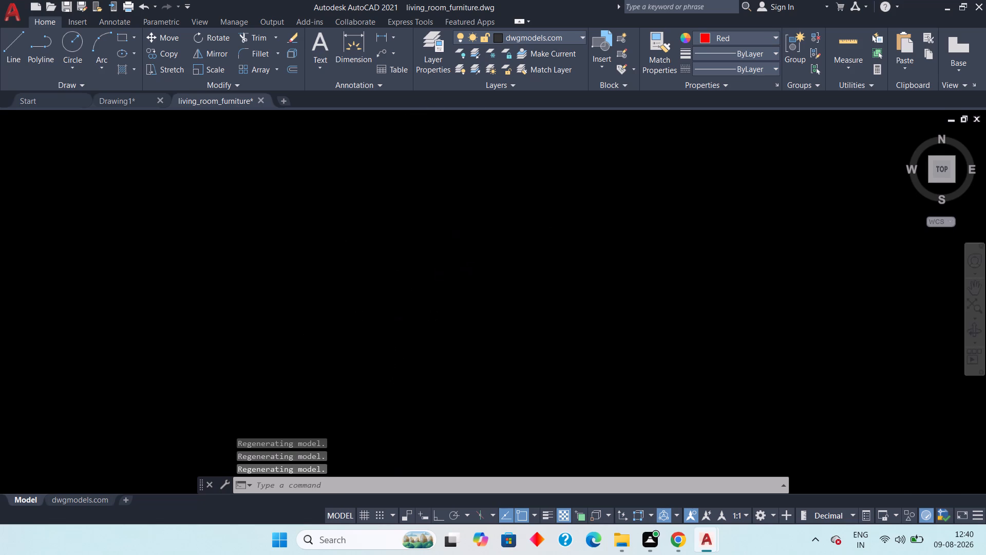
middle_click_drag(501, 220, 397, 423)
scroll(478, 293, "down", 3)
middle_click_drag(519, 253, 466, 364)
middle_click_drag(466, 364, 443, 426)
scroll(515, 282, "down", 5)
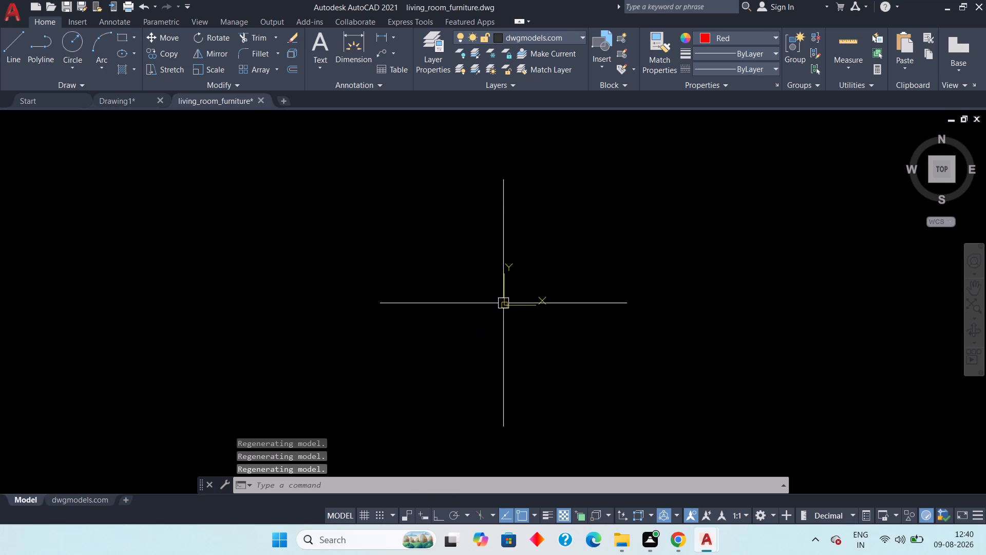
scroll(491, 307, "up", 7)
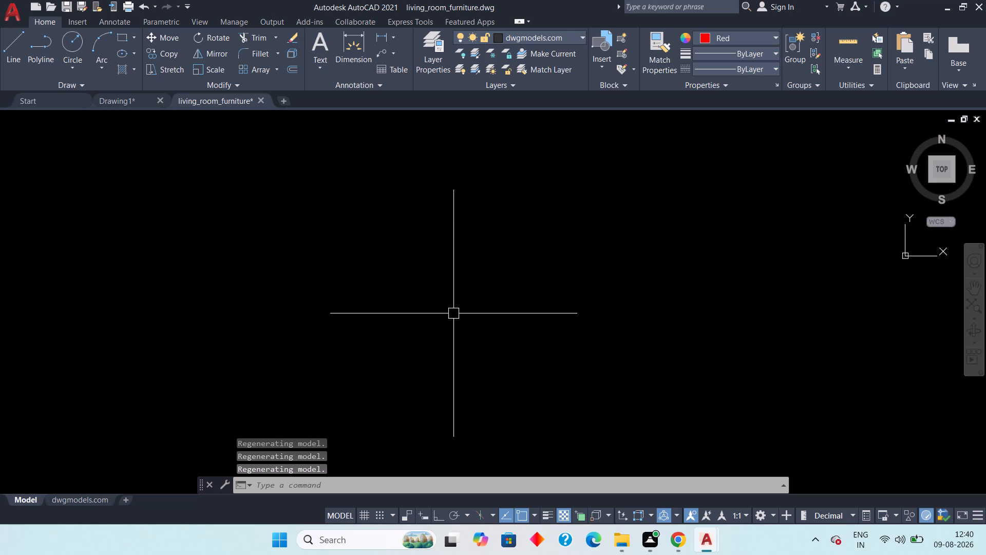
scroll(443, 326, "up", 6)
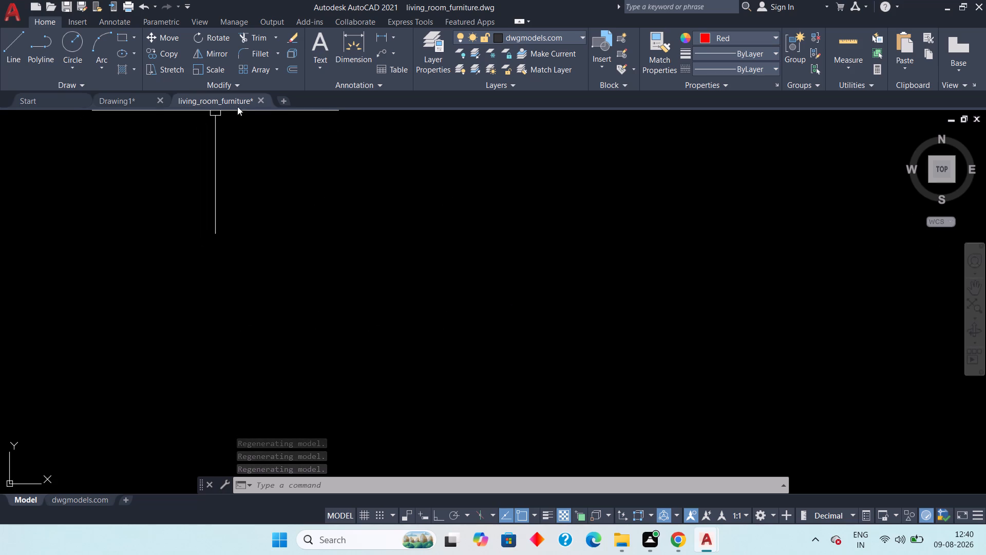
Close the living_room_furniture drawing without saving its changes.
left_click(259, 102)
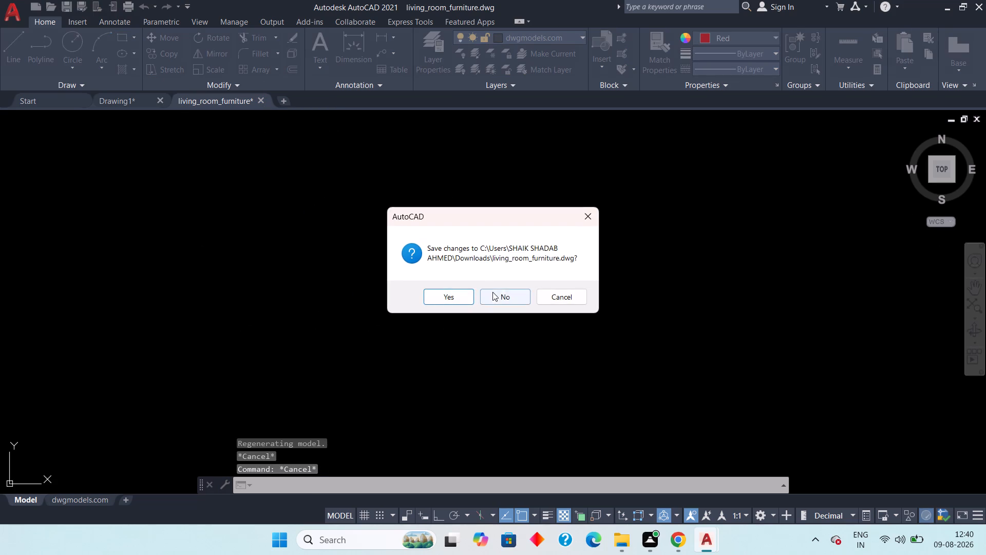
left_click(492, 292)
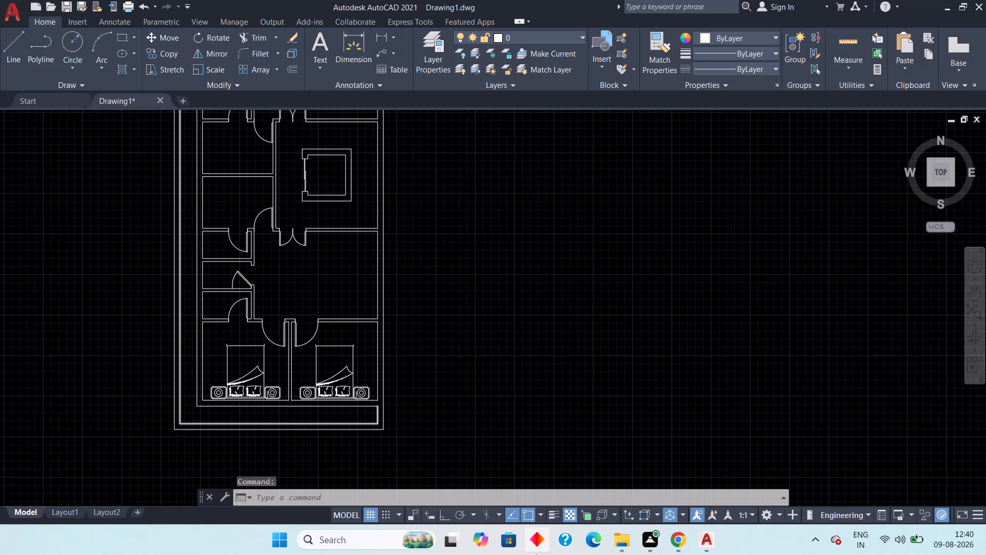
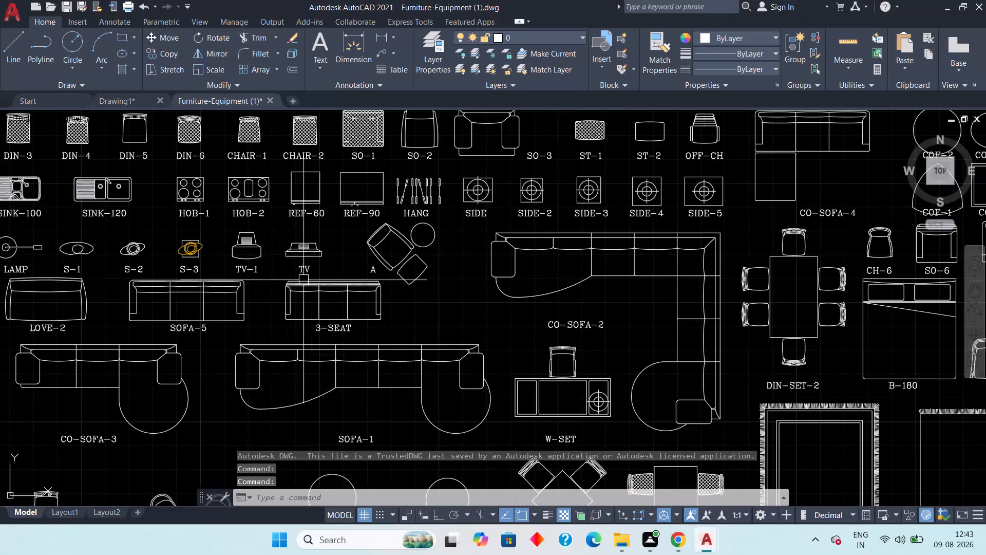
Examine the Furniture-Equipment (1) block sheets, ending at the first chair&armchair&living group, for sofas suited to Drawing1's living room.
scroll(304, 280, "down", 2)
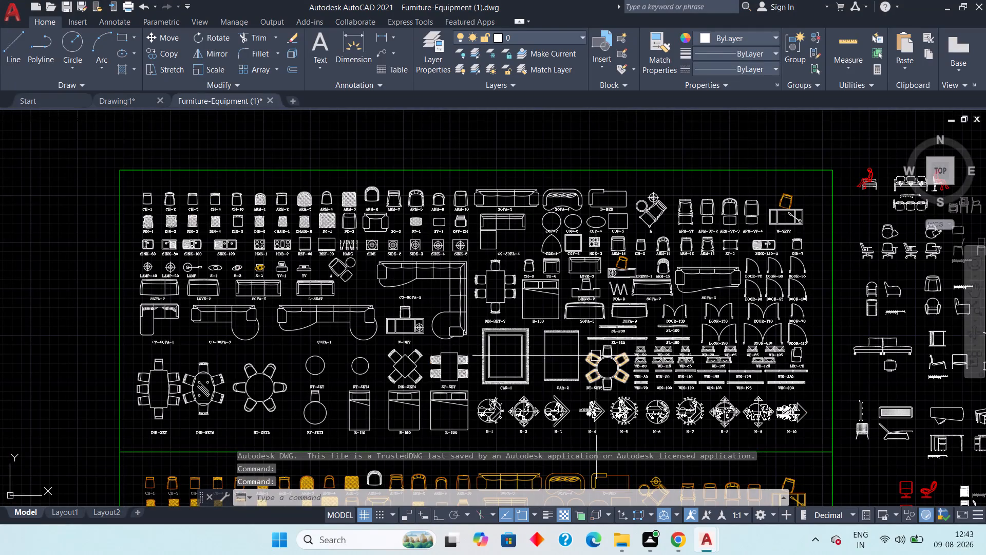
scroll(586, 327, "down", 2)
scroll(658, 406, "down", 1)
middle_click_drag(644, 391, 538, 285)
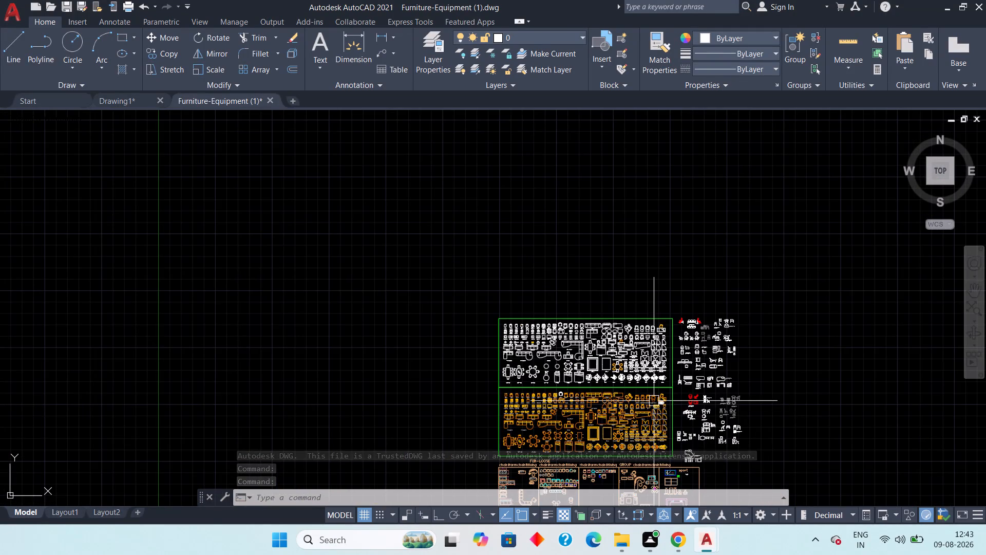
middle_click_drag(538, 285, 526, 271)
scroll(578, 335, "down", 2)
middle_click_drag(605, 343, 605, 339)
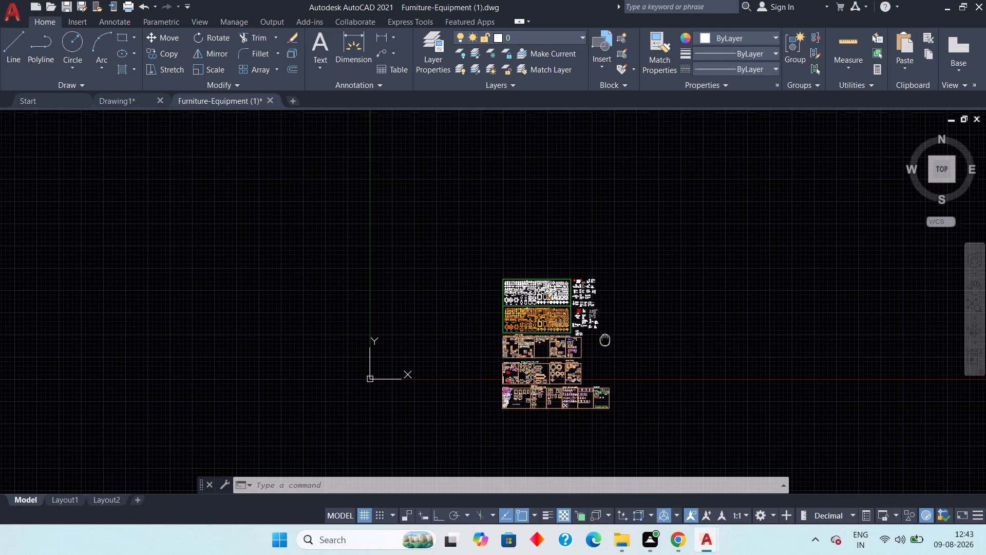
middle_click_drag(605, 339, 609, 317)
scroll(587, 345, "up", 3)
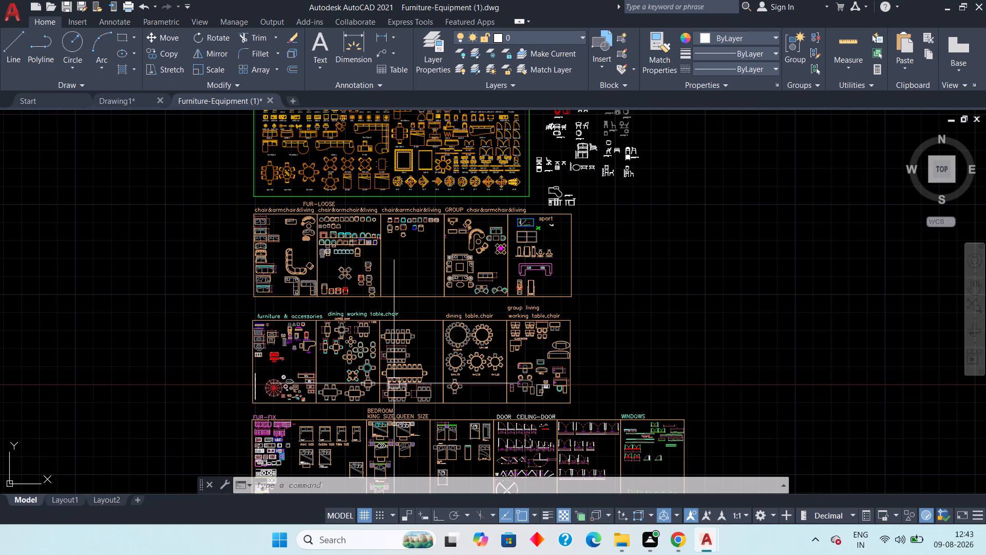
scroll(393, 385, "up", 3)
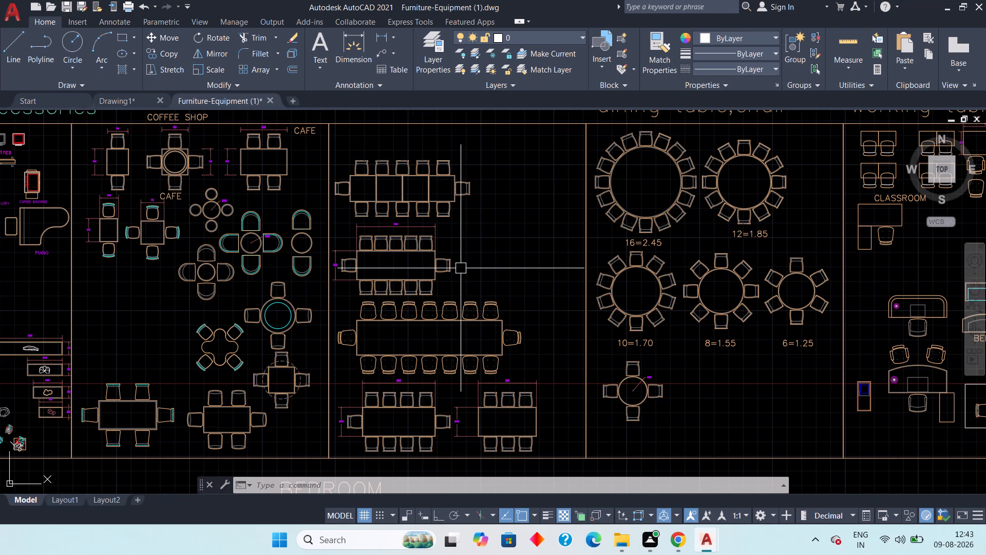
scroll(474, 292, "down", 2)
middle_click_drag(489, 298, 548, 320)
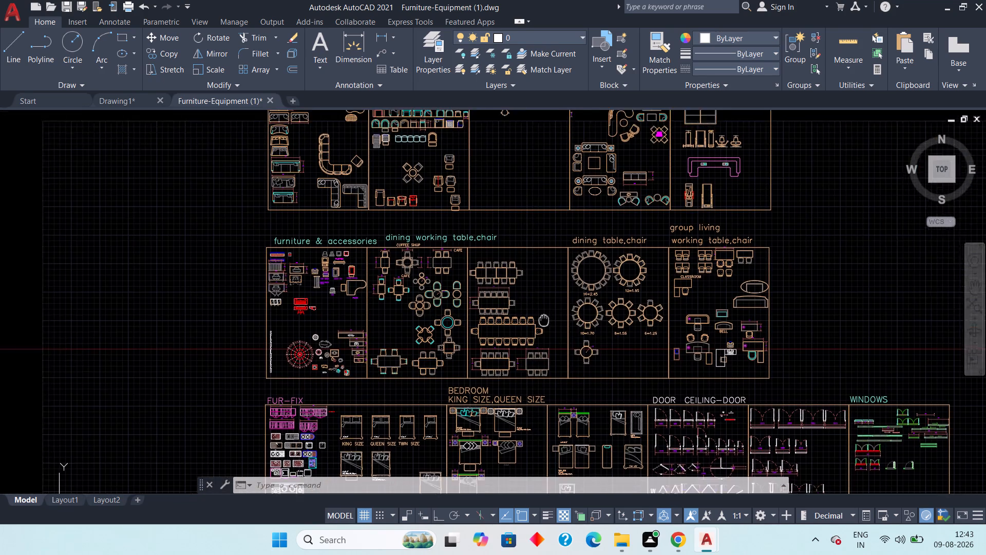
middle_click_drag(548, 320, 610, 298)
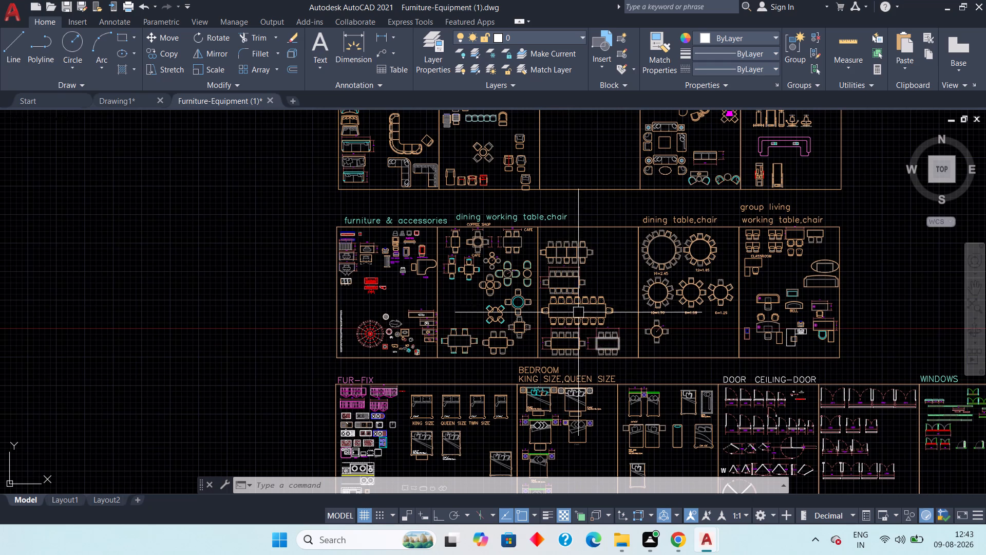
middle_click_drag(251, 271, 299, 390)
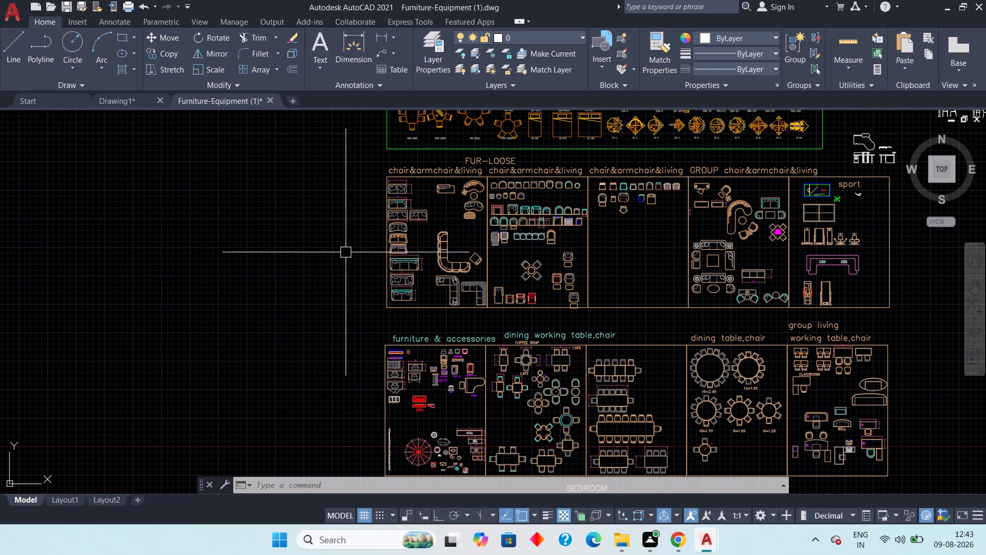
middle_click_drag(348, 265, 370, 316)
left_click(117, 102)
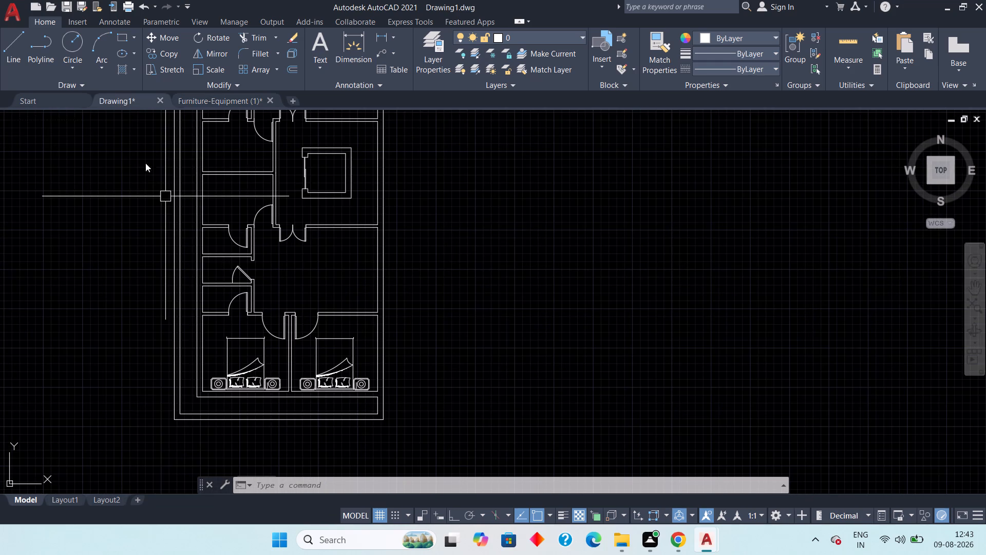
left_click(203, 99)
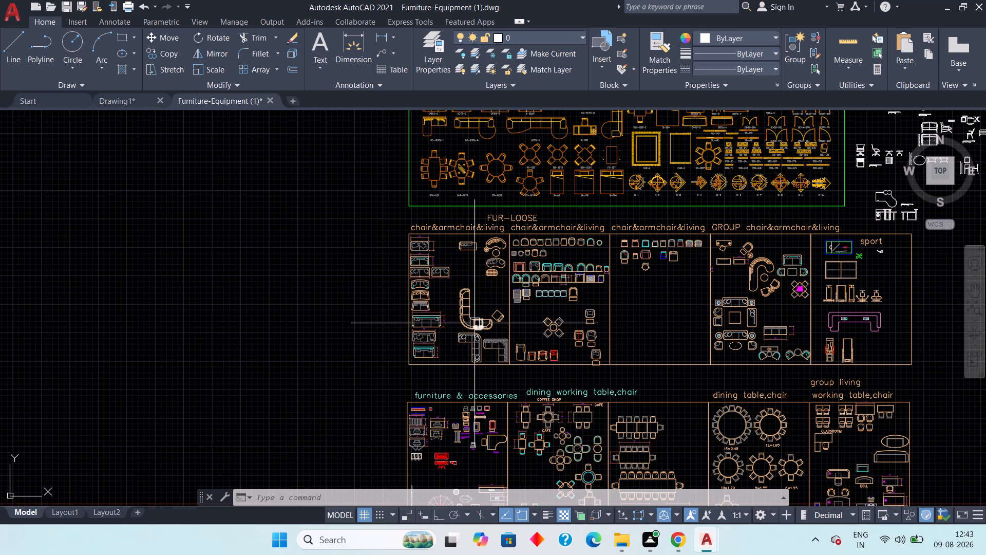
scroll(476, 333, "up", 3)
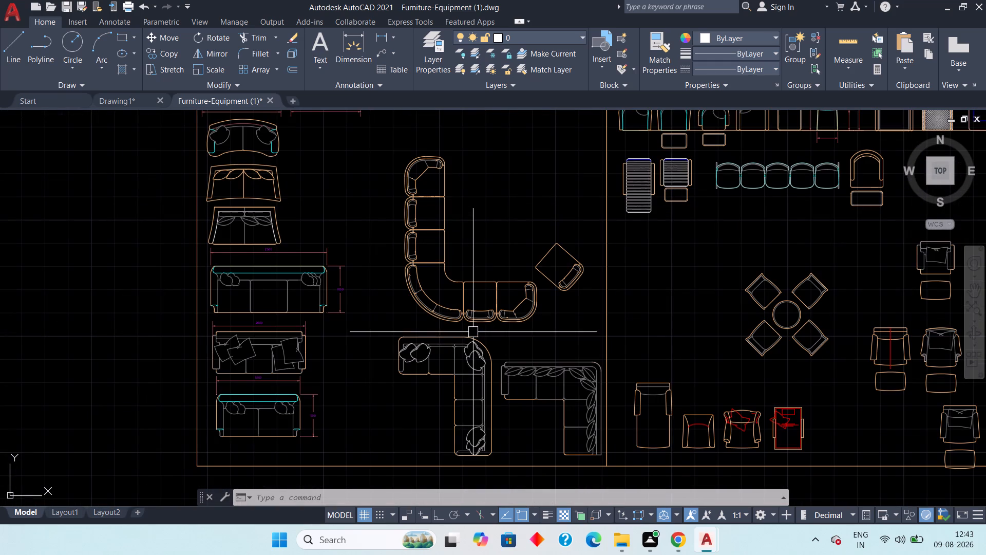
middle_click_drag(480, 232, 431, 210)
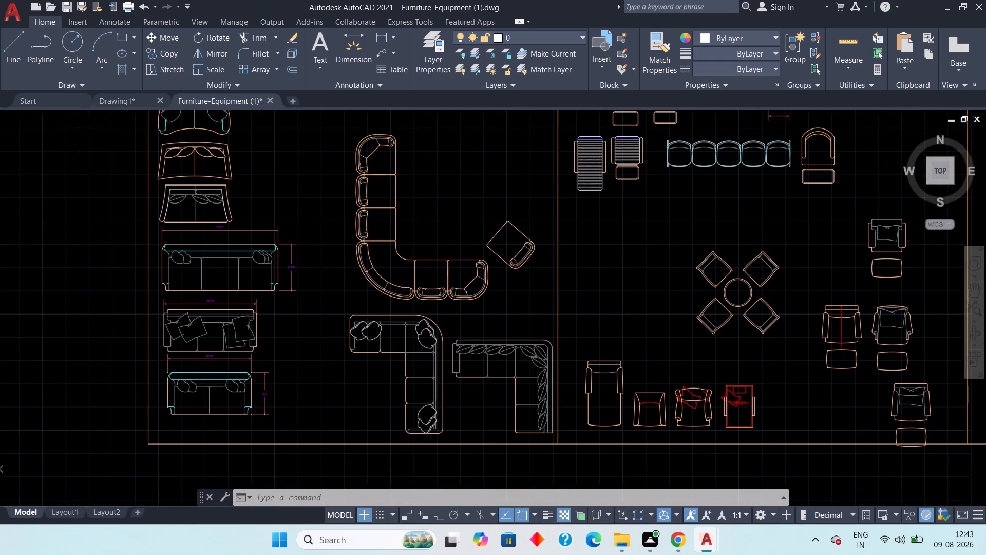
middle_click_drag(431, 210, 402, 210)
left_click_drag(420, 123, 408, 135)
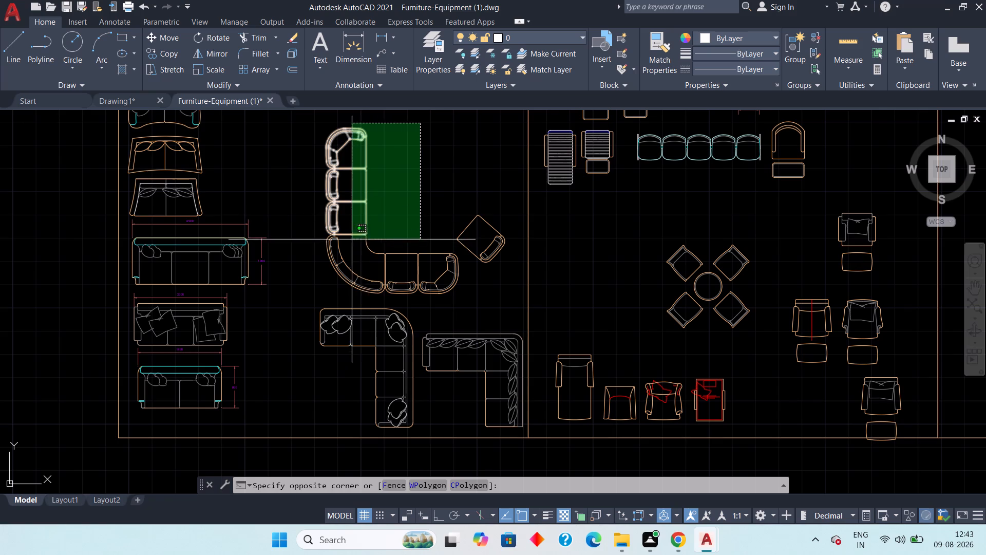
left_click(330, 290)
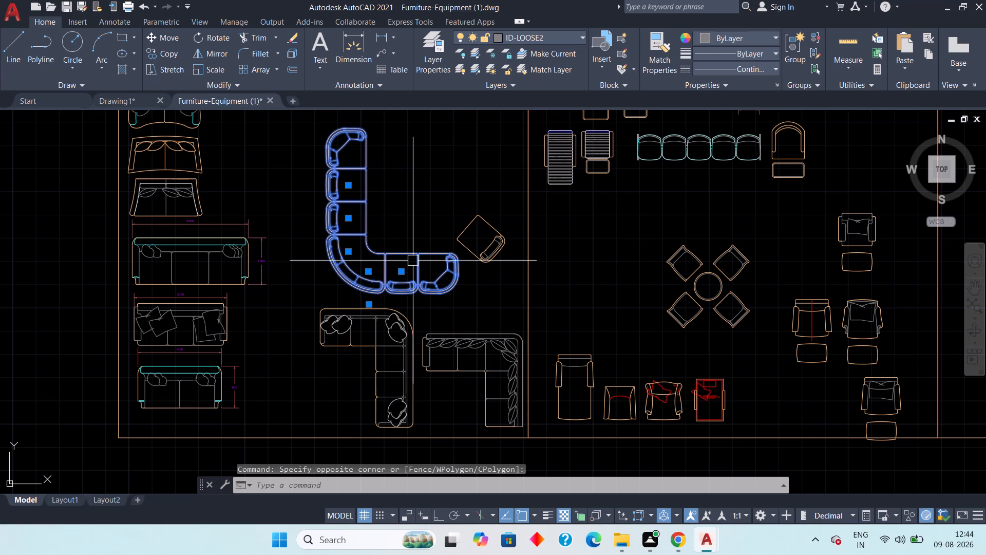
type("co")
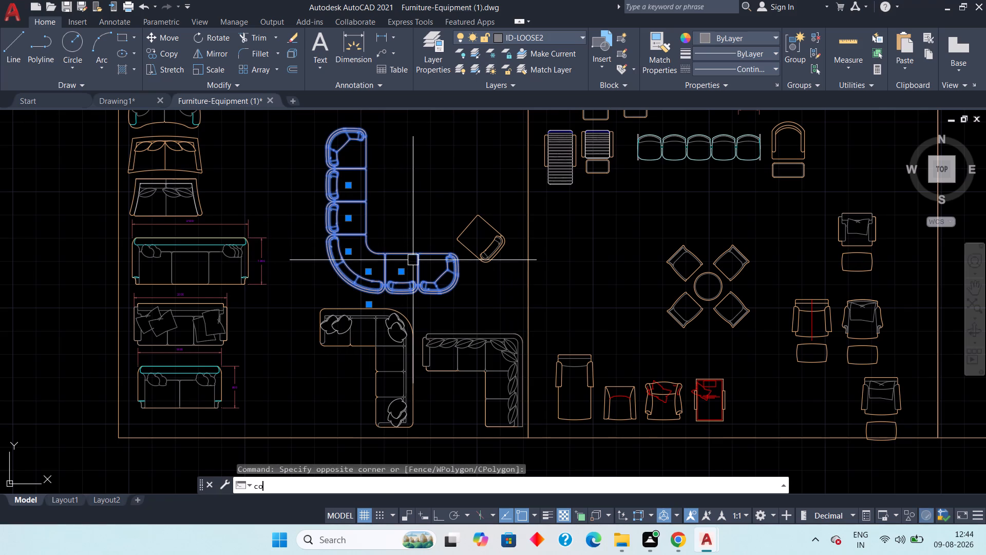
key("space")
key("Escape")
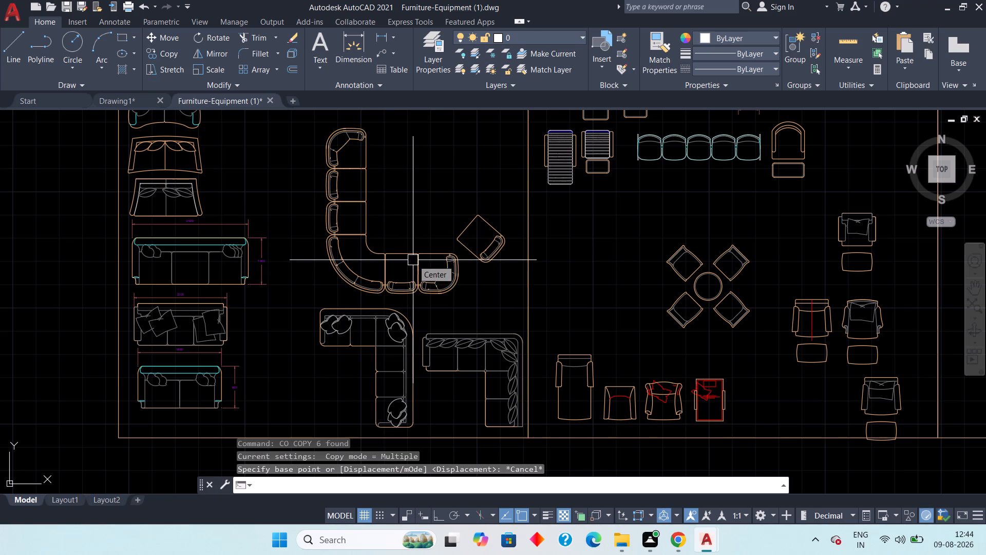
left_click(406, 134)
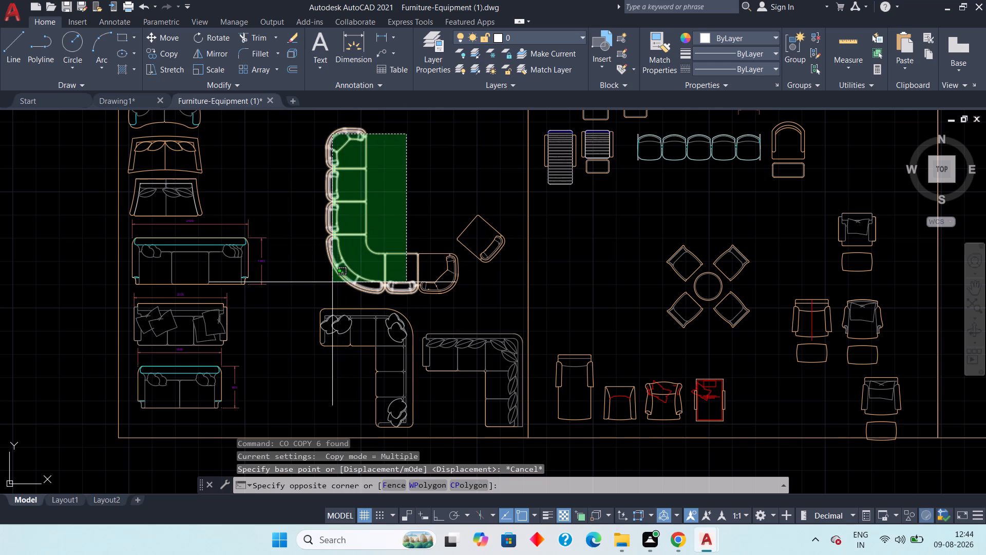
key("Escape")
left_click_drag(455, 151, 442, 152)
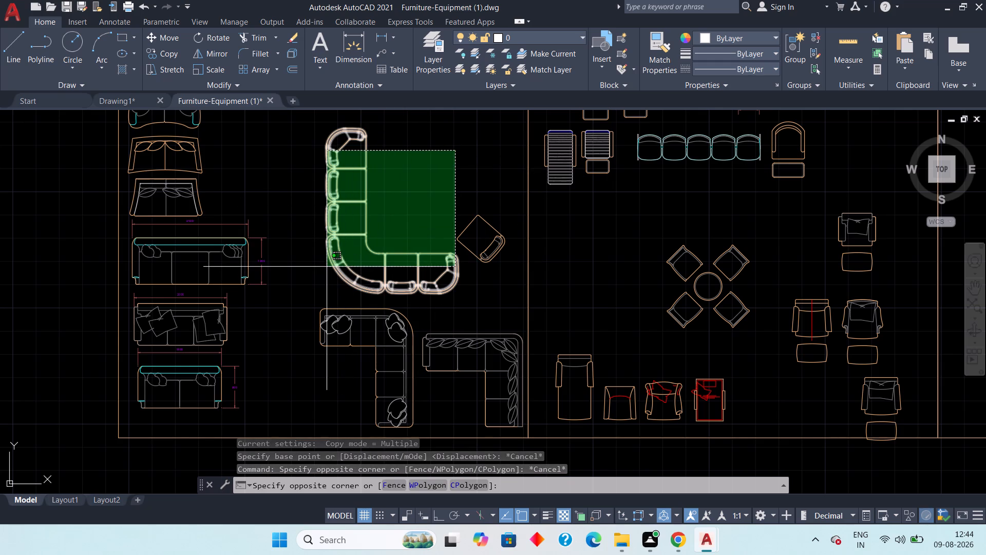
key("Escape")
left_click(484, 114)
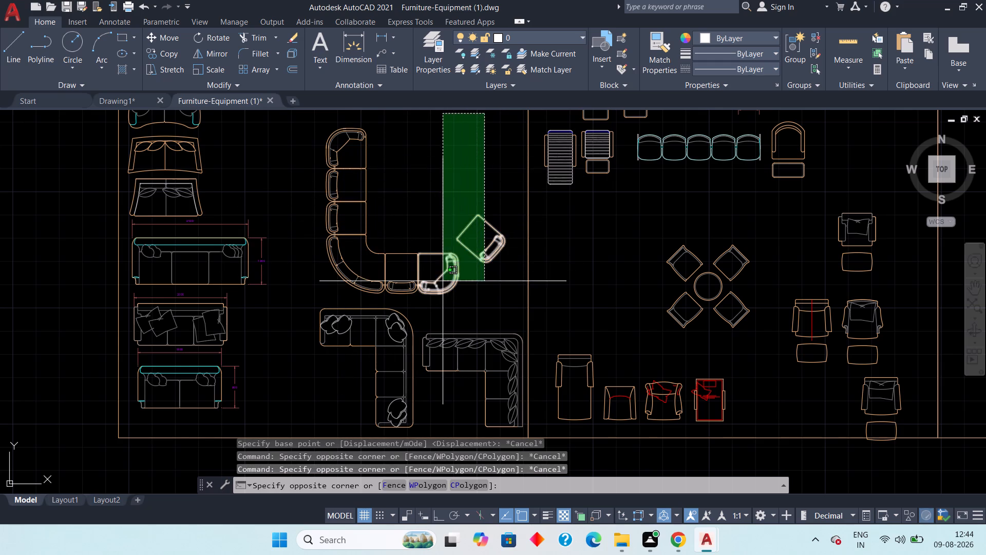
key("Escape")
Copy the large curved L-shaped sofa and its angled armchair in the chair&armchair&living group to the clipboard.
left_click(503, 143)
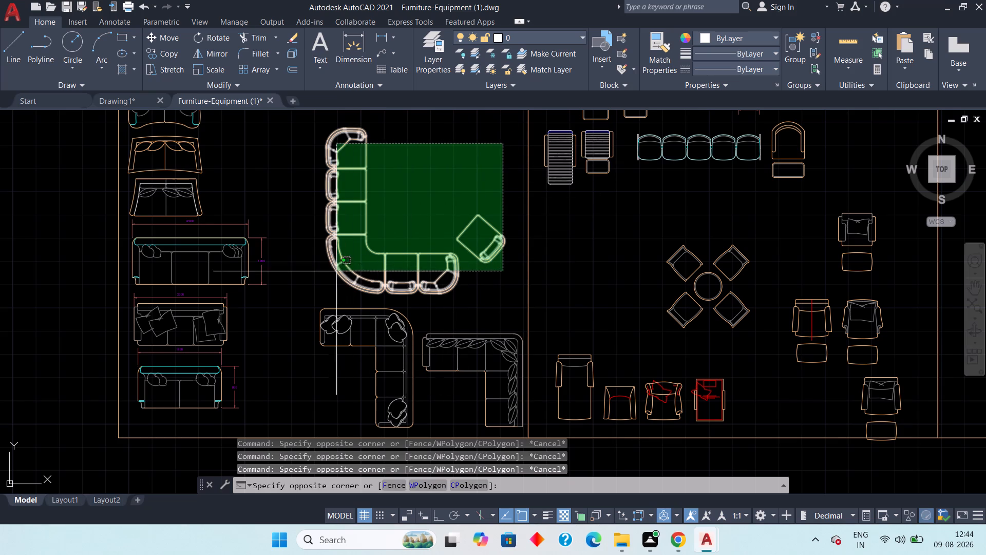
left_click(310, 268)
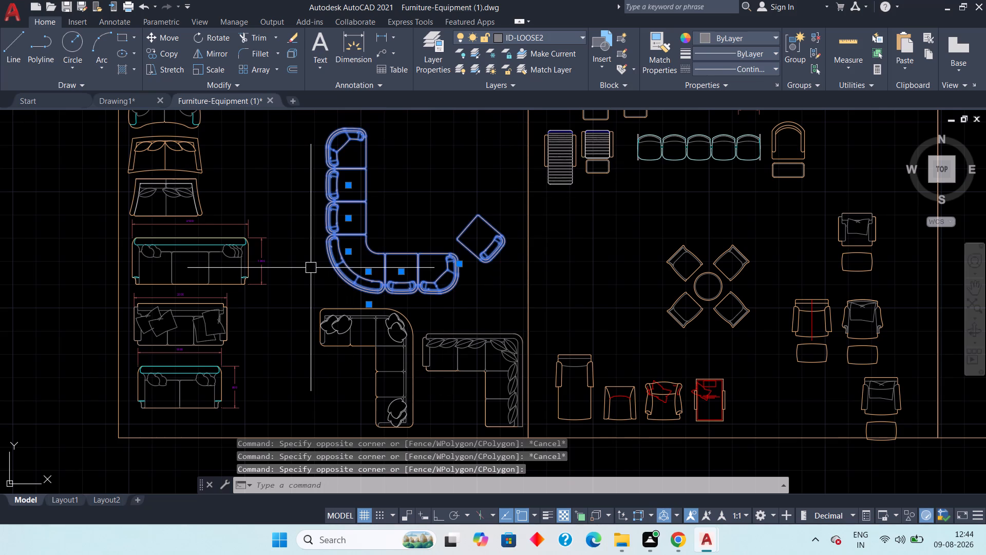
key("ctrl+c")
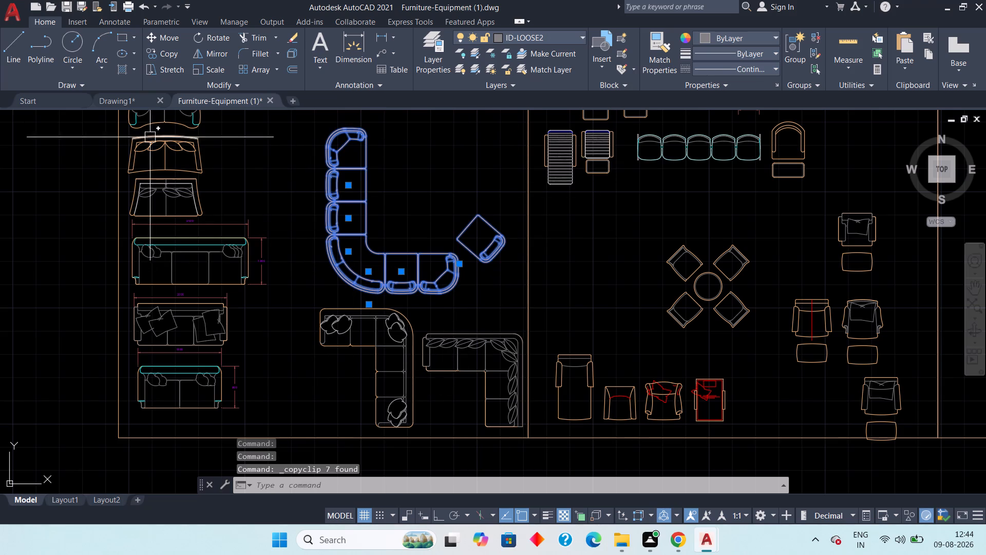
Paste the copied L-shaped sofa and armchair into Drawing1, in the empty space beside the living room's outer wall.
left_click(119, 96)
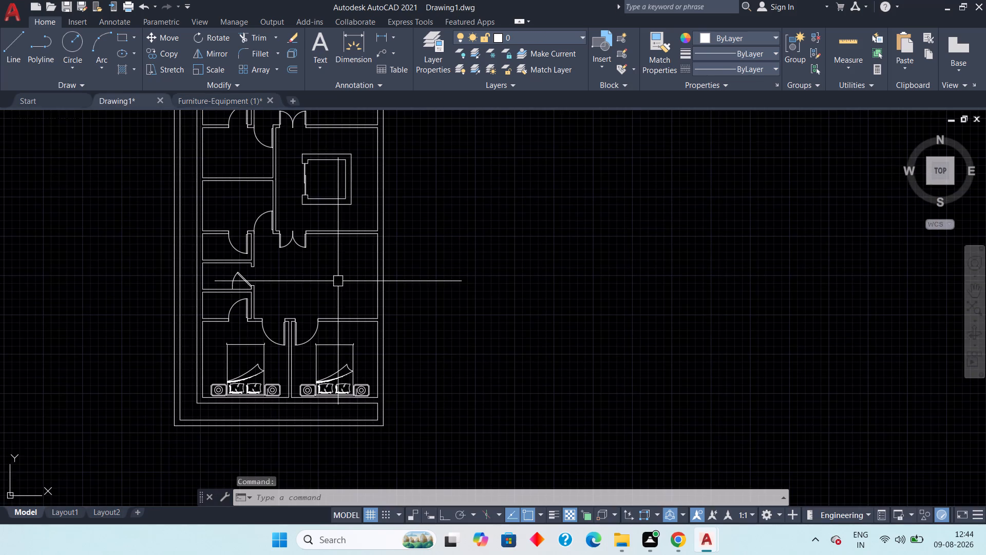
scroll(328, 285, "up", 2)
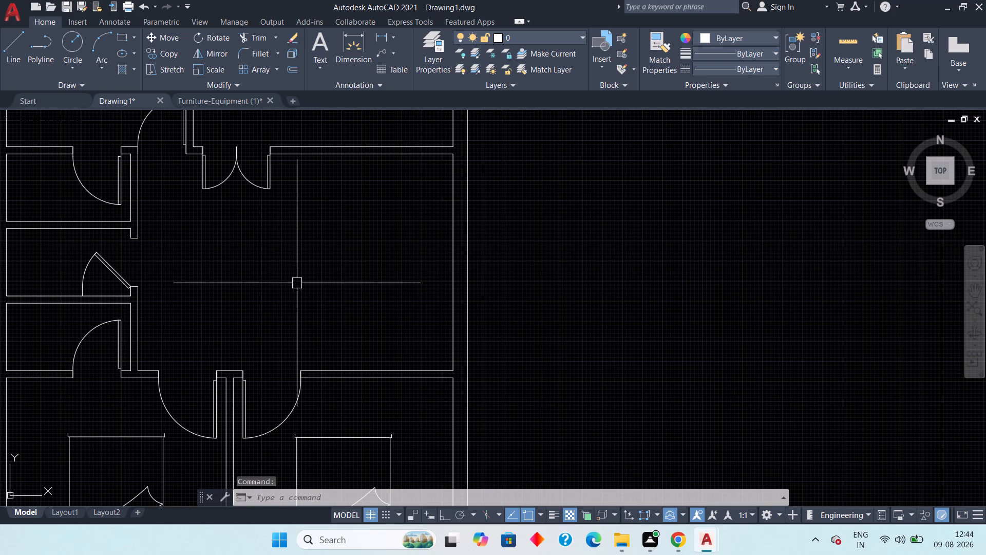
key("ctrl+v")
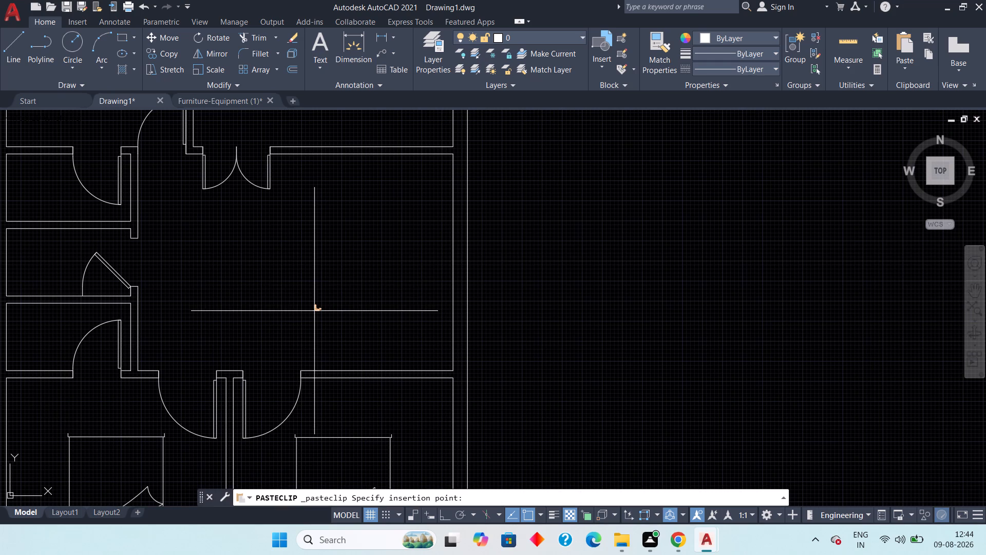
middle_click_drag(540, 257, 527, 257)
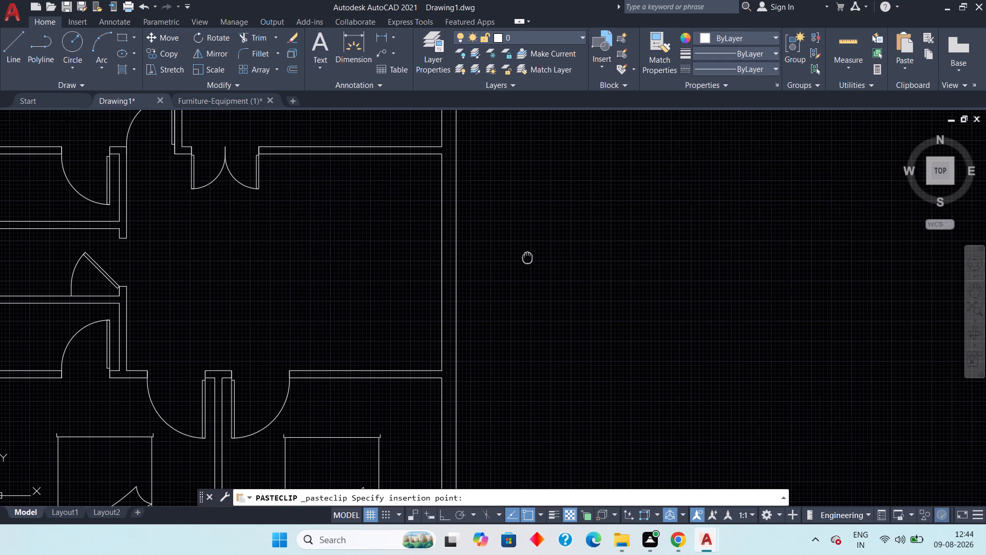
middle_click_drag(527, 257, 497, 257)
middle_click_drag(567, 269, 441, 244)
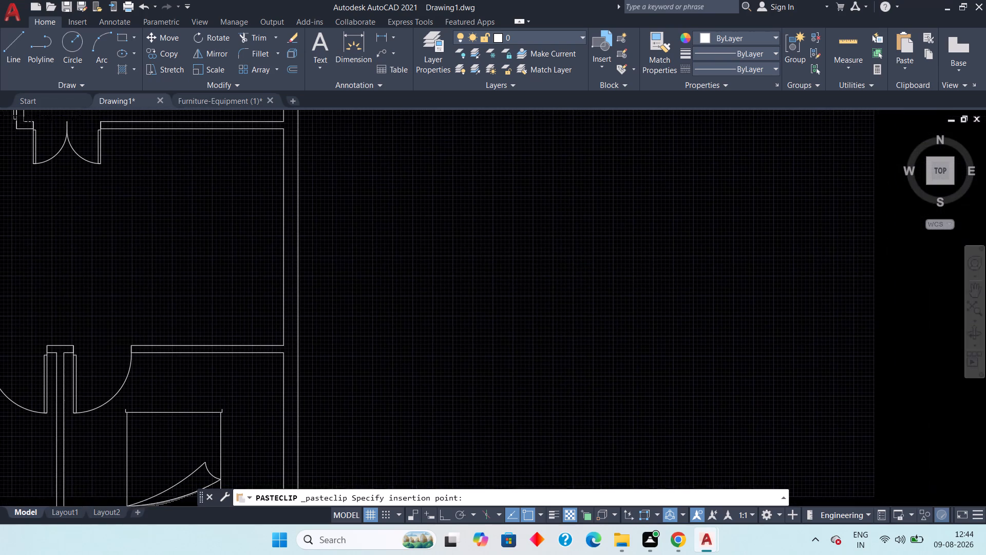
middle_click_drag(441, 244, 439, 245)
left_click(523, 256)
Scale up the pasted sofa and armchair by eye from a base point on the armchair, to suit the living room.
scroll(539, 230, "up", 2)
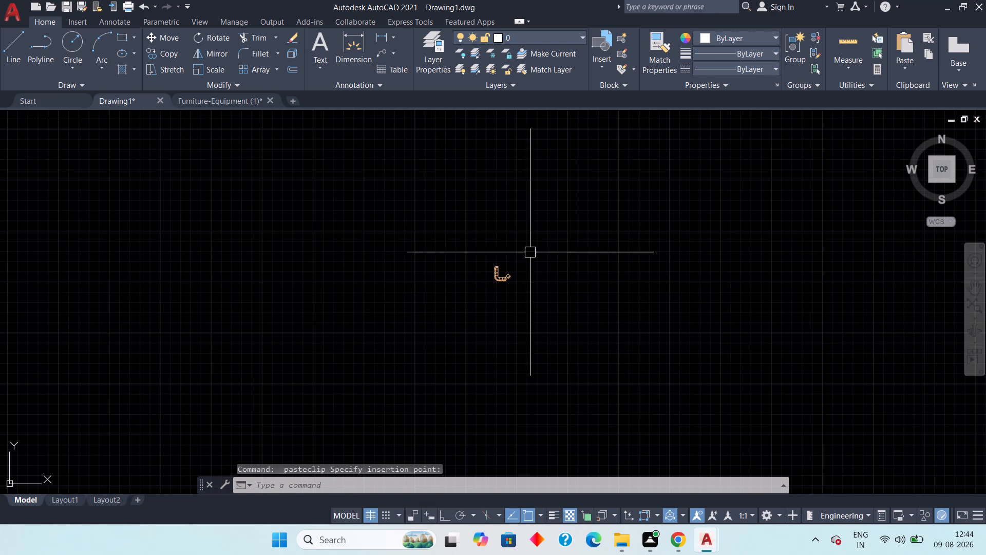
left_click_drag(530, 249, 508, 266)
left_click_drag(465, 313, 464, 305)
type("sc")
key("space")
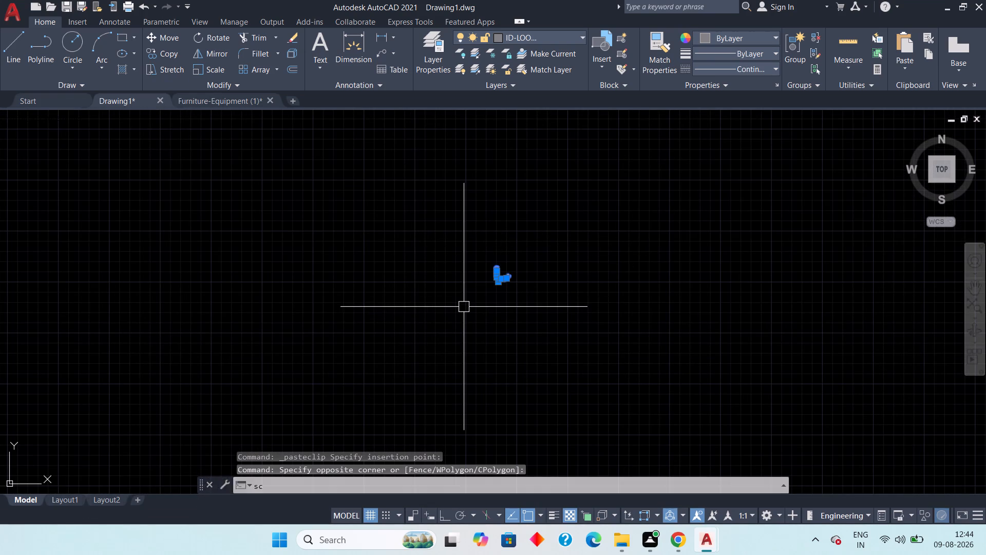
scroll(524, 283, "up", 4)
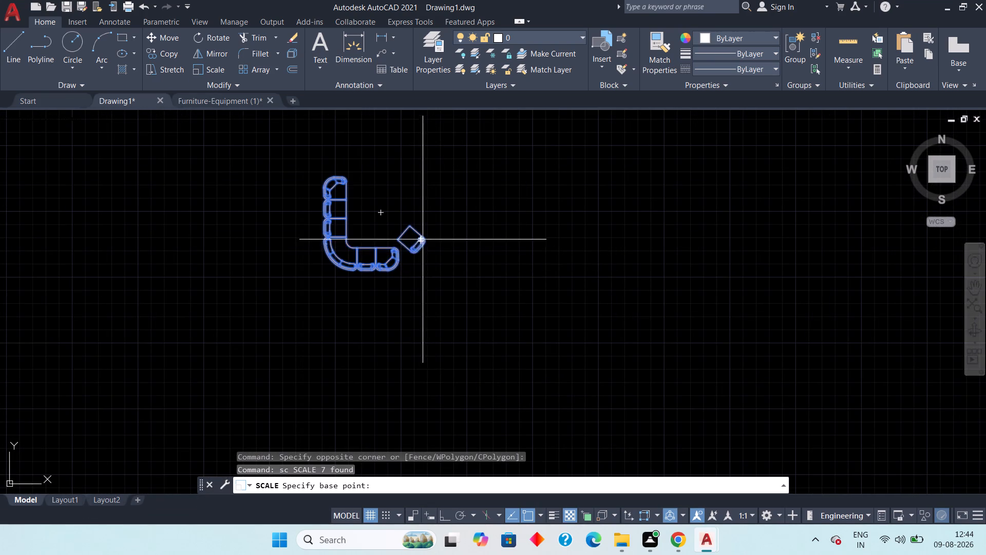
left_click(423, 239)
scroll(535, 306, "down", 5)
scroll(559, 354, "down", 3)
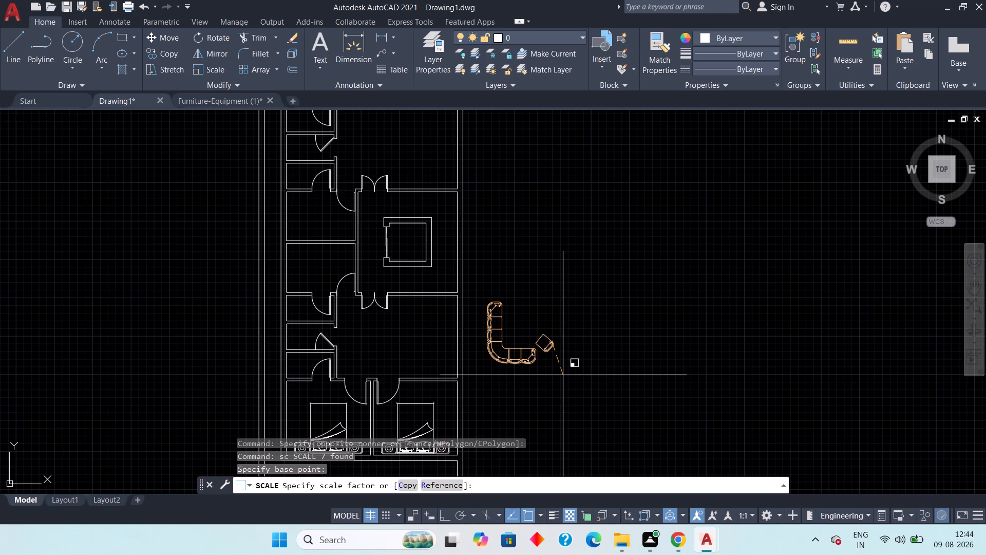
left_click(561, 375)
key("Escape")
key("Escape")
Move the enlarged sofa and armchair horizontally farther away from the floor plan's outer wall.
left_click_drag(593, 273, 585, 287)
left_click(488, 378)
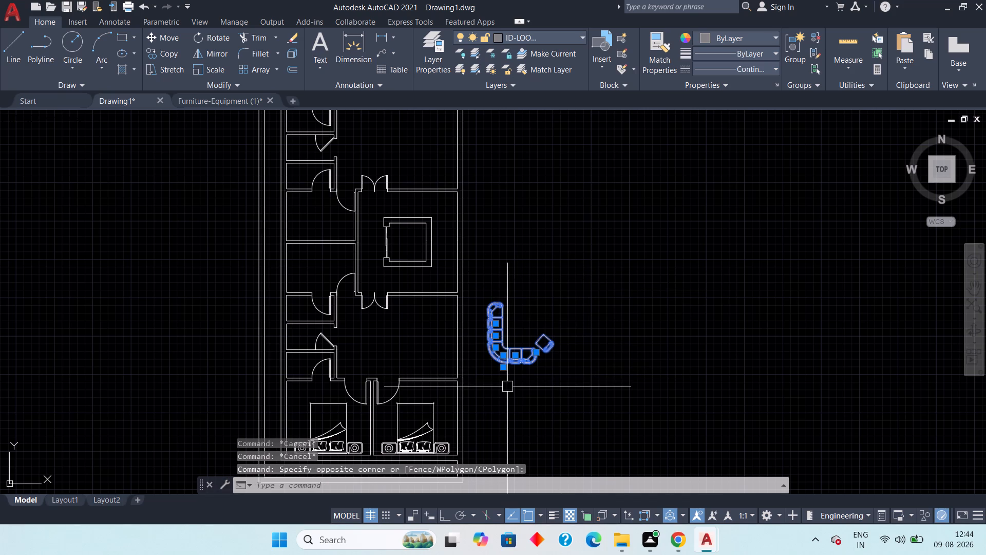
key("m")
key("space")
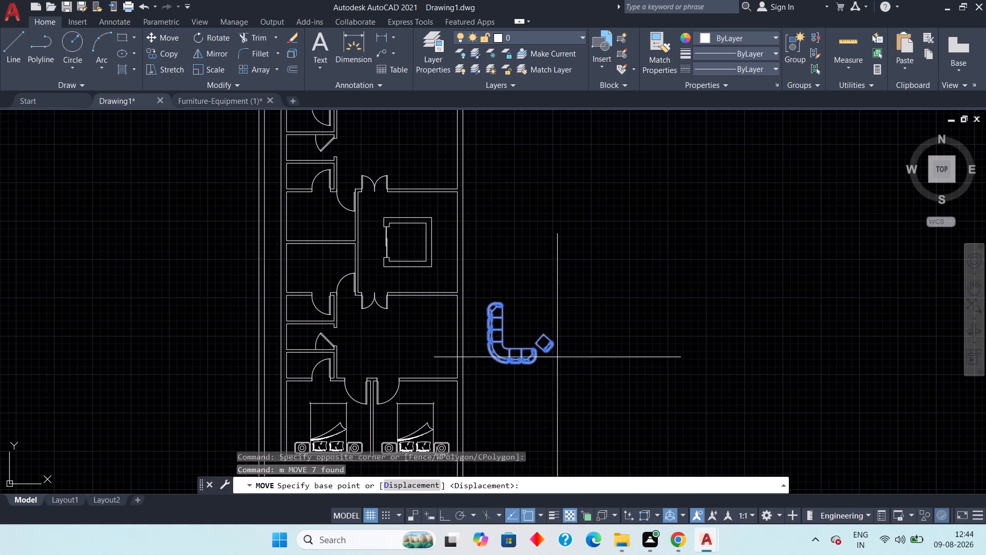
left_click_drag(548, 351, 563, 349)
left_click(637, 349)
key("Escape")
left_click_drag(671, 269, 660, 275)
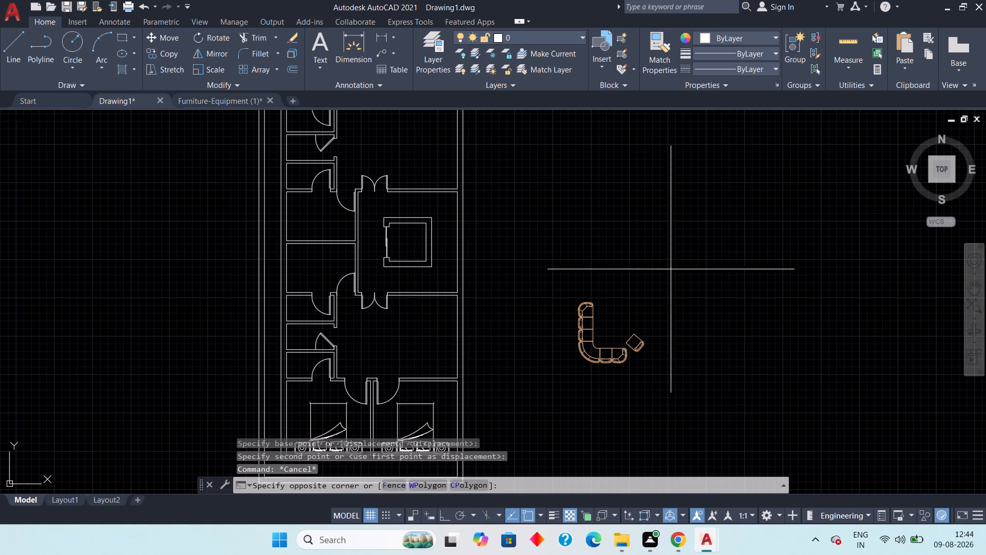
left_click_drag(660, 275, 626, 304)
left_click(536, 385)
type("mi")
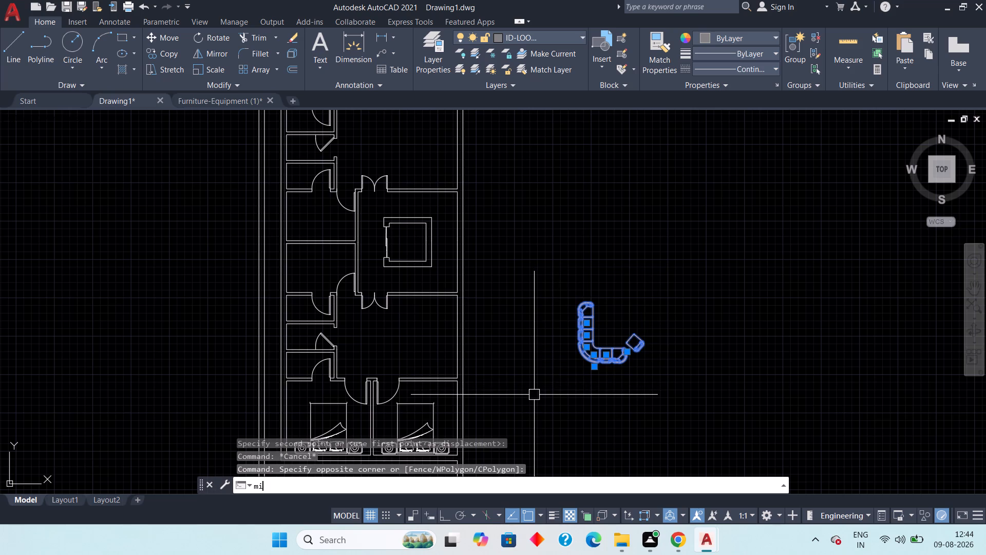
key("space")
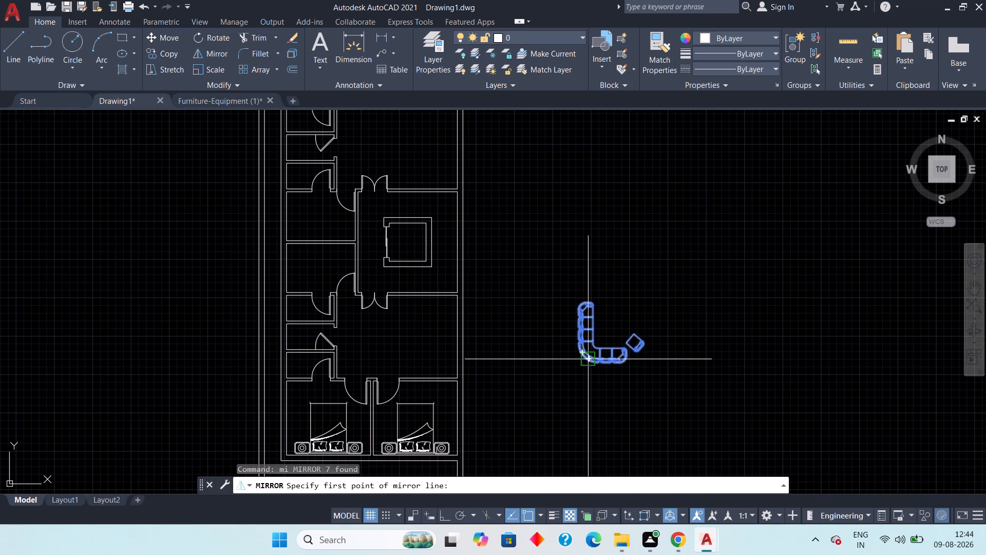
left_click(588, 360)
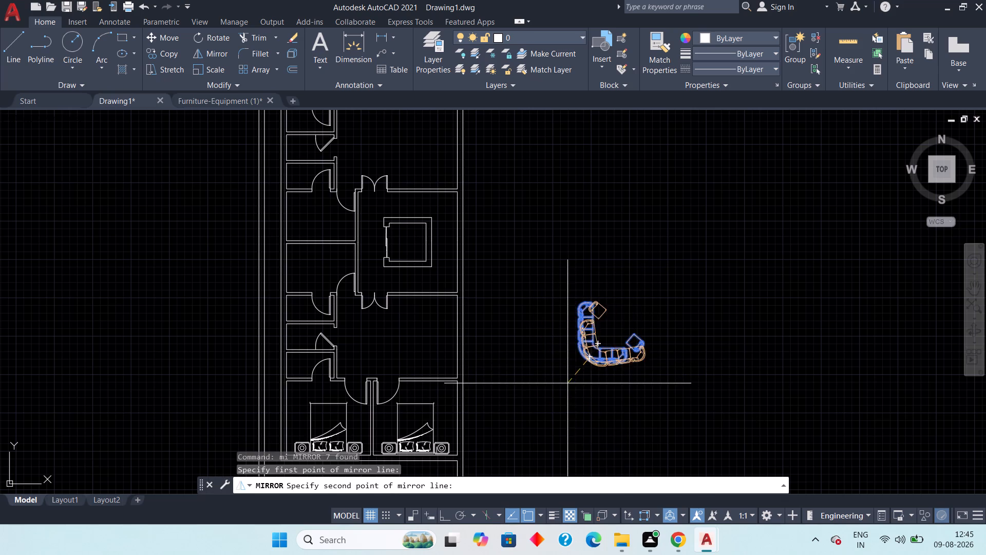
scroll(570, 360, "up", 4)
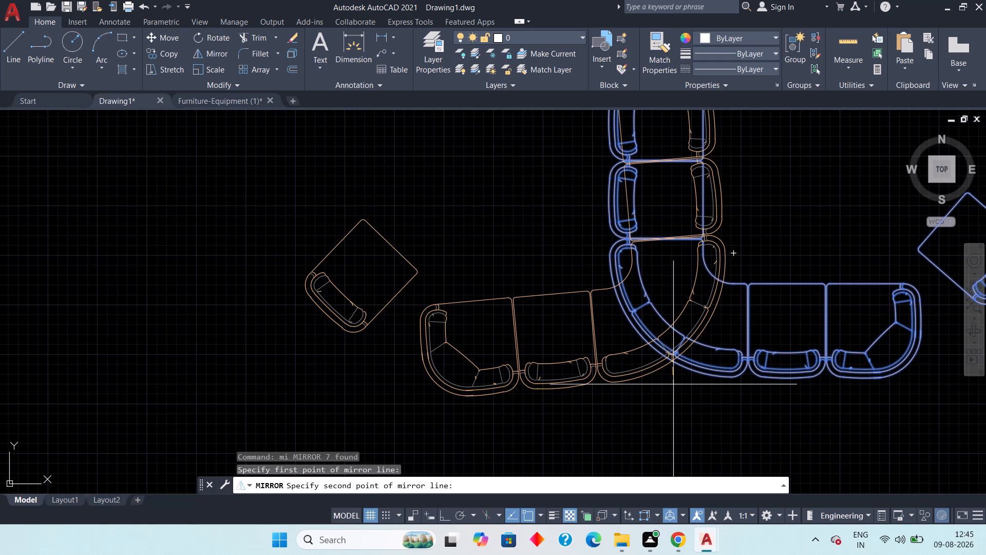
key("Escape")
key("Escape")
Mirror the L-shaped sofa and armchair about a vertical line along the inner edge of the long seat run, keeping the originals.
scroll(724, 263, "down", 3)
middle_click_drag(734, 251, 726, 253)
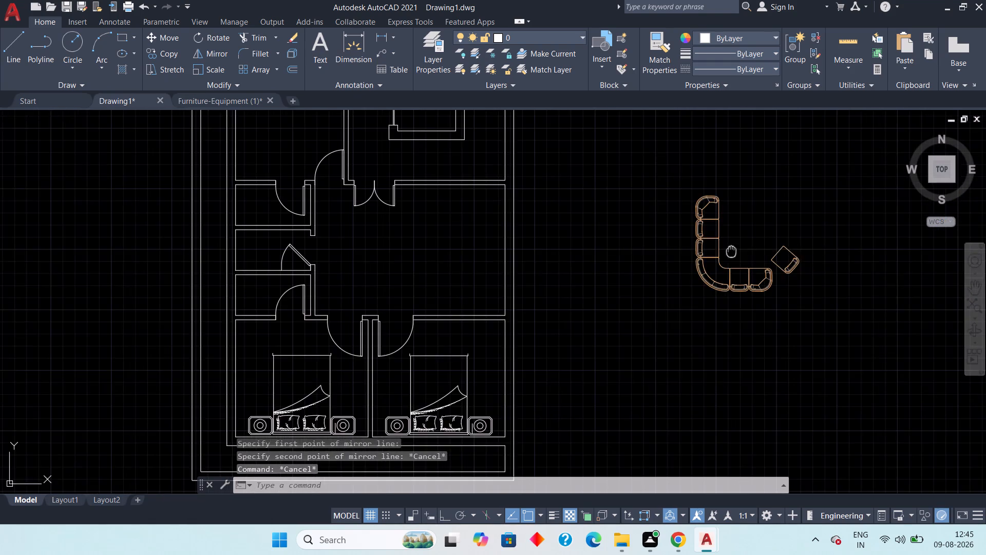
middle_click_drag(726, 253, 655, 262)
left_click_drag(743, 210, 732, 228)
left_click(571, 332)
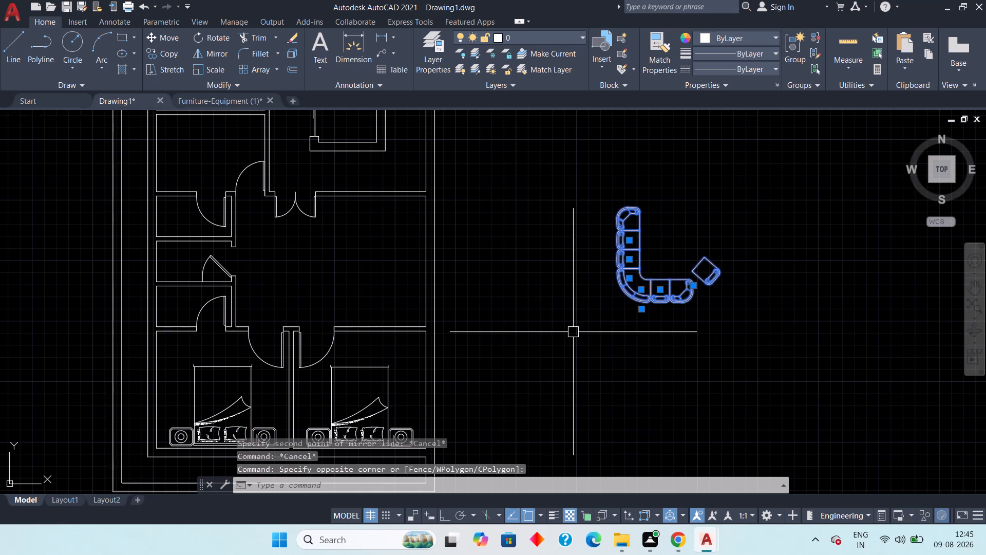
type("mi")
key("space")
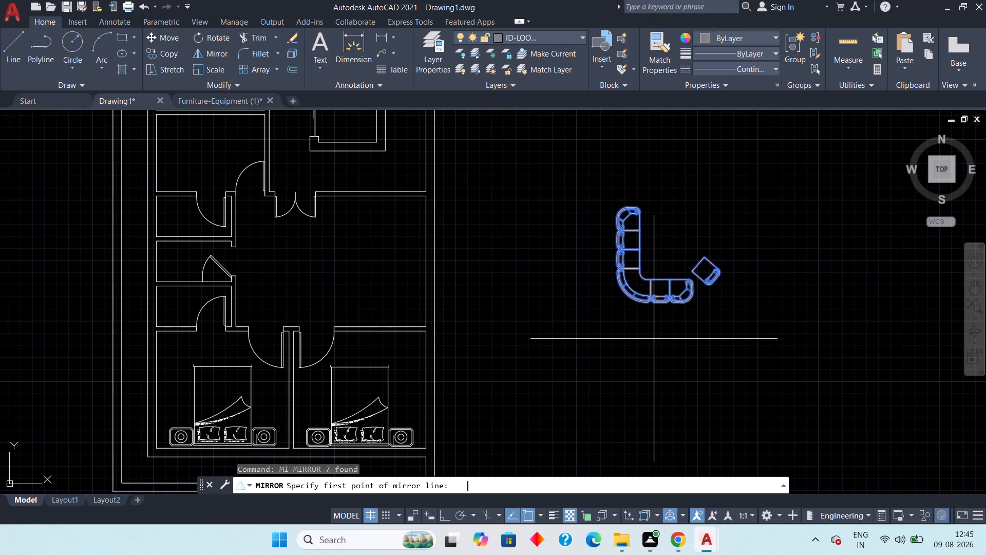
scroll(633, 272, "up", 4)
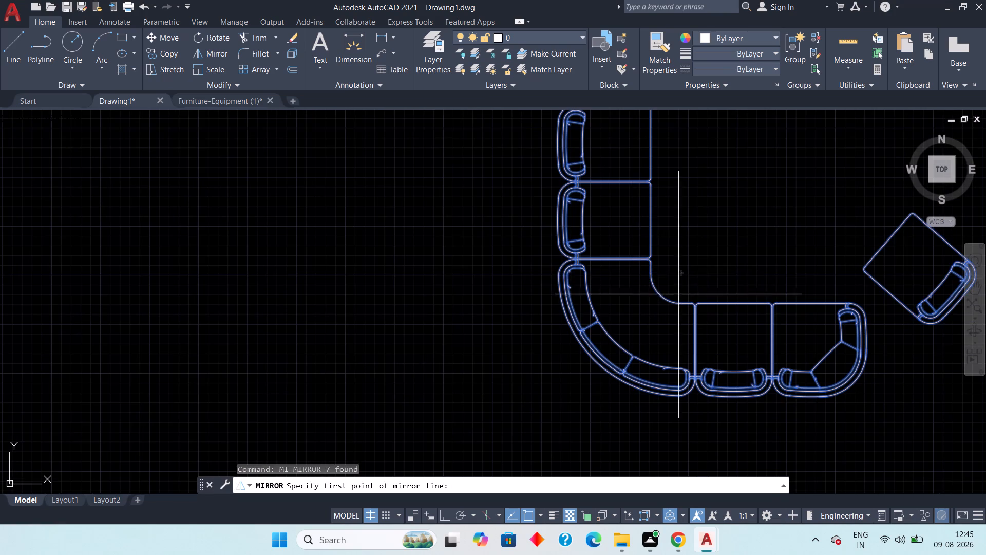
scroll(648, 267, "up", 6)
middle_click_drag(604, 201, 568, 360)
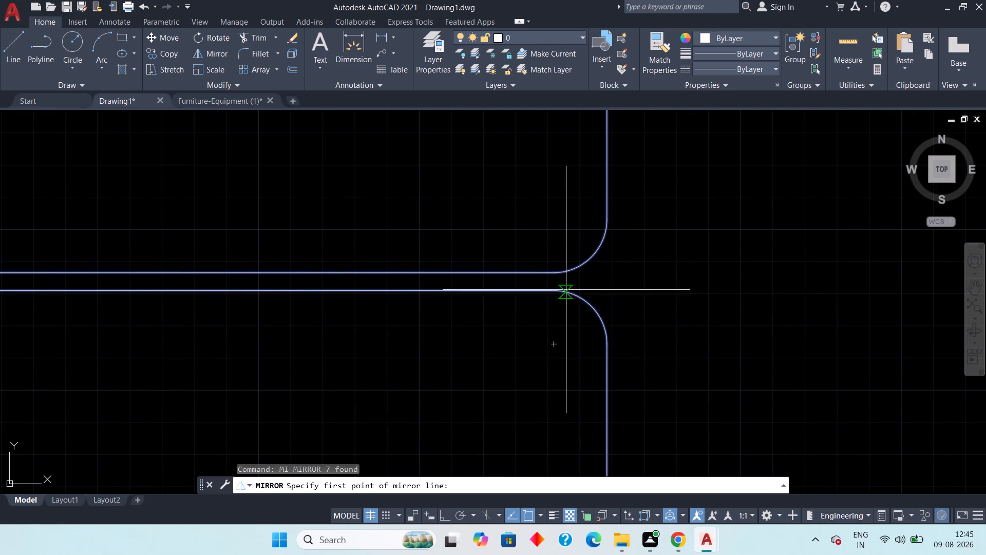
left_click(558, 272)
scroll(576, 313, "down", 4)
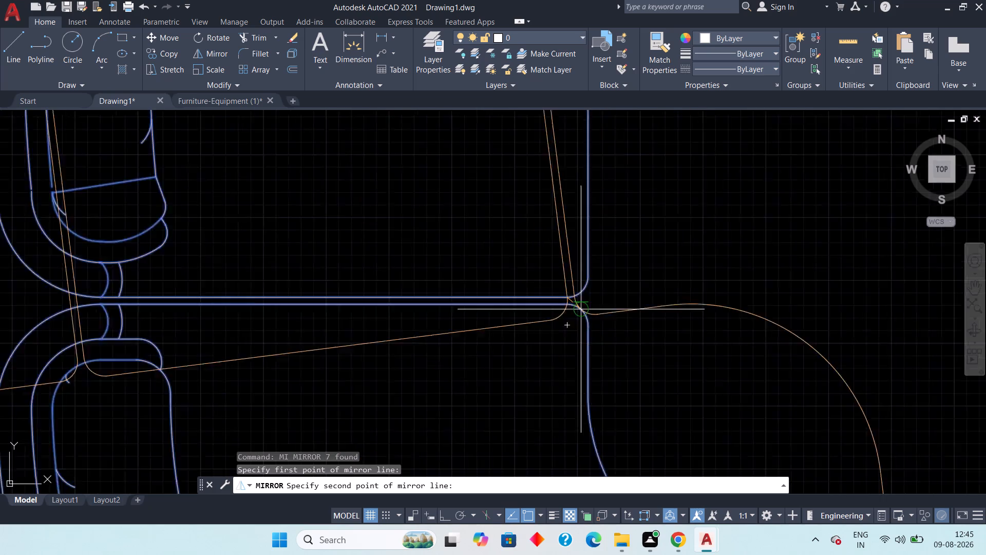
scroll(572, 258, "down", 4)
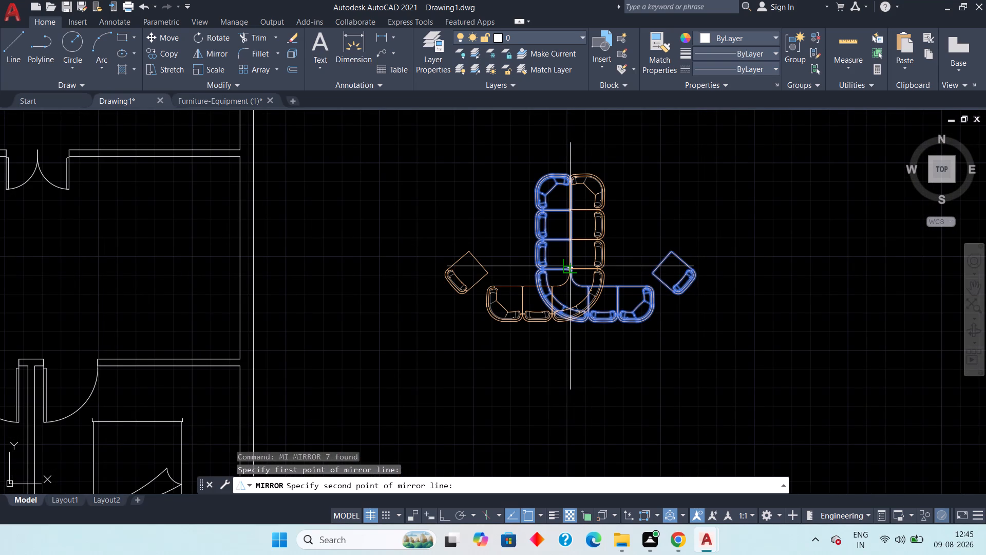
scroll(567, 268, "up", 4)
scroll(556, 302, "down", 2)
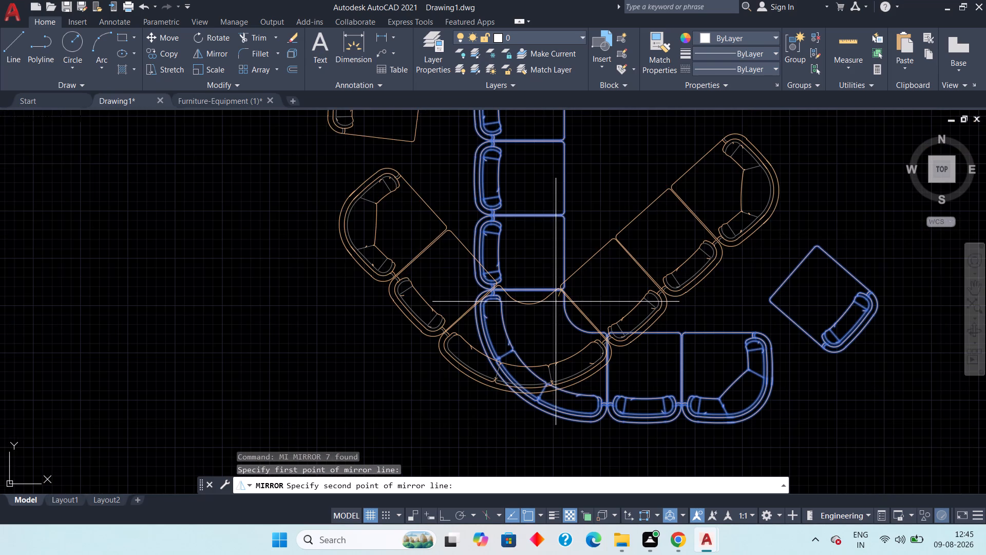
scroll(569, 310, "down", 1)
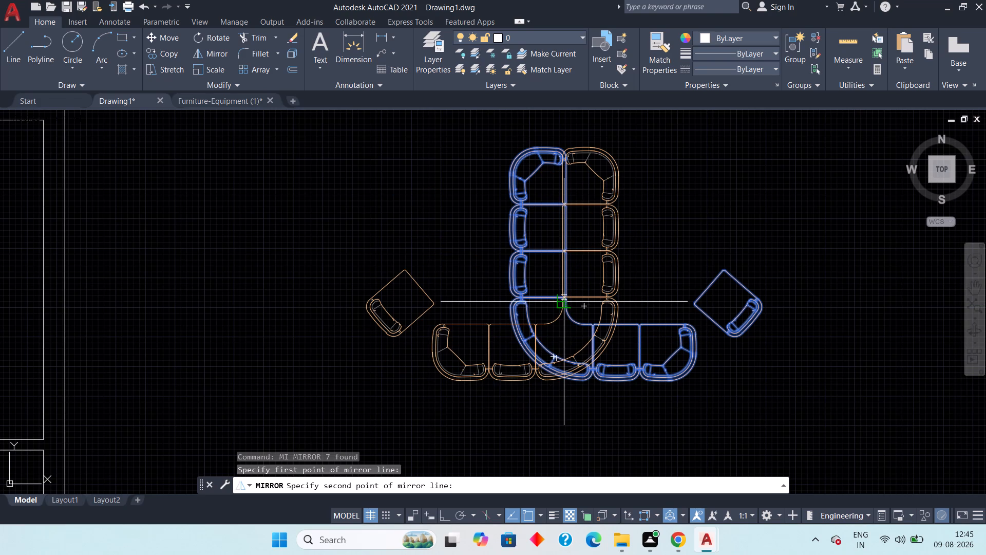
left_click(558, 303)
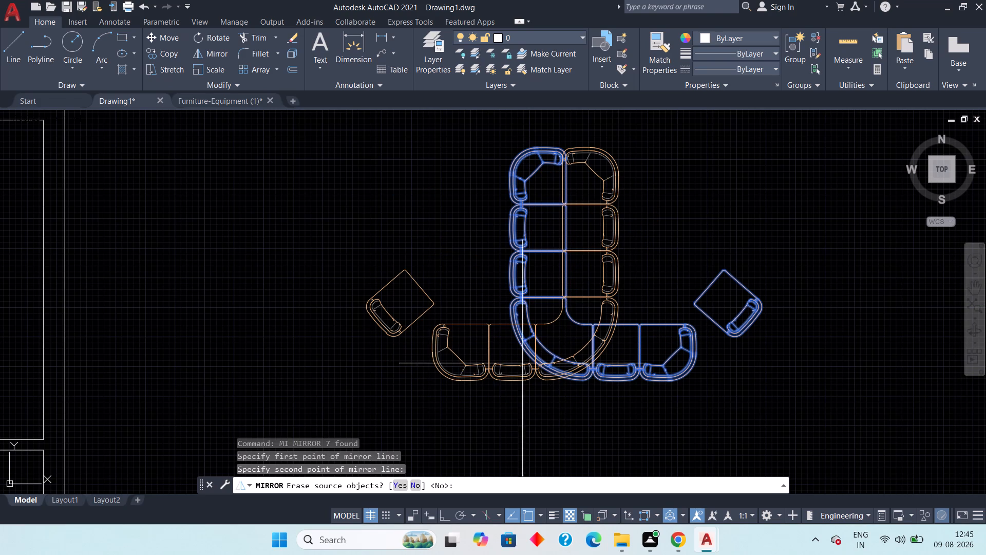
key("space")
key("Escape")
key("Escape")
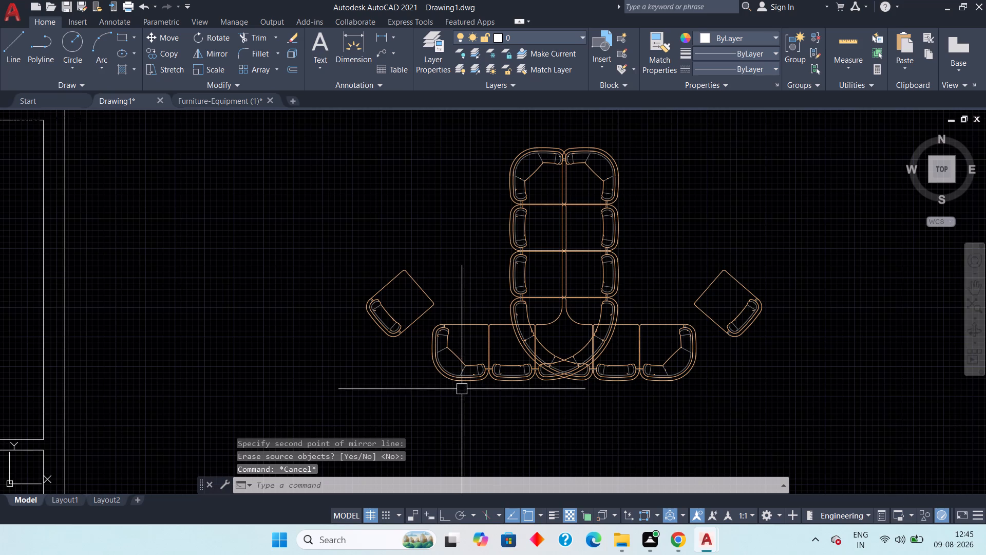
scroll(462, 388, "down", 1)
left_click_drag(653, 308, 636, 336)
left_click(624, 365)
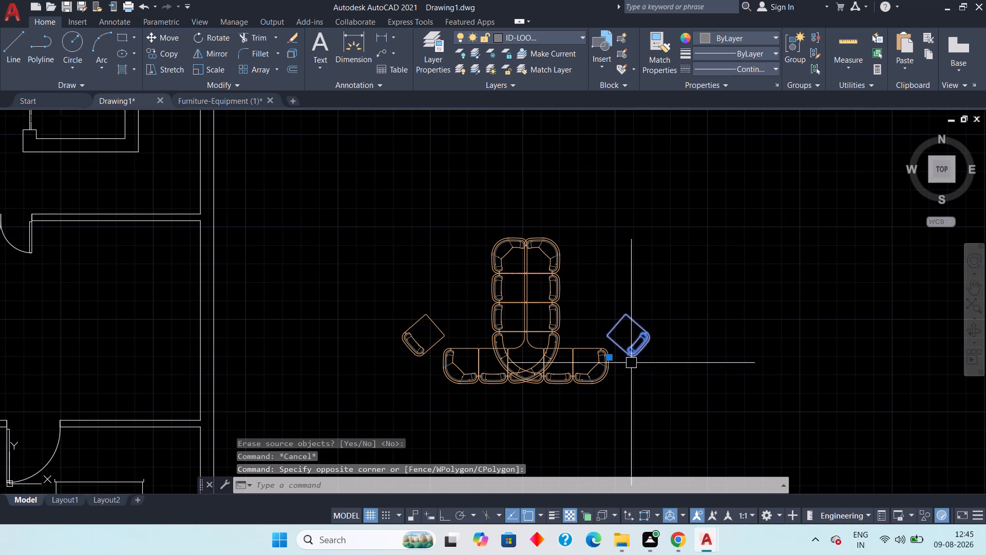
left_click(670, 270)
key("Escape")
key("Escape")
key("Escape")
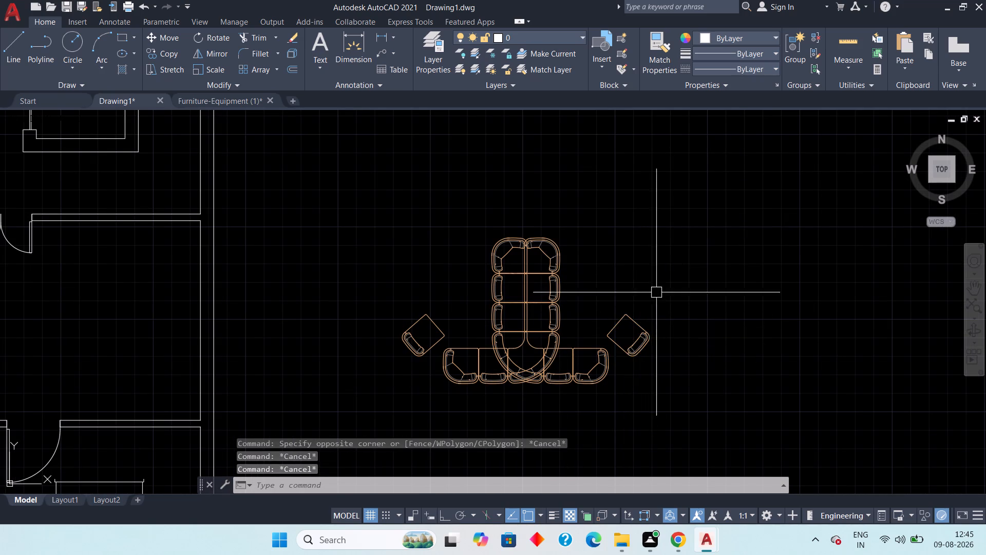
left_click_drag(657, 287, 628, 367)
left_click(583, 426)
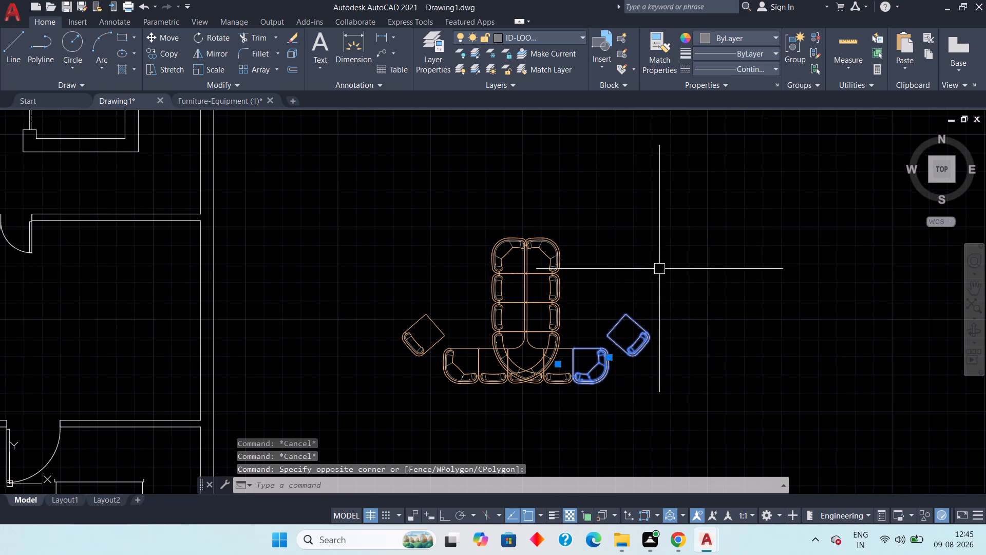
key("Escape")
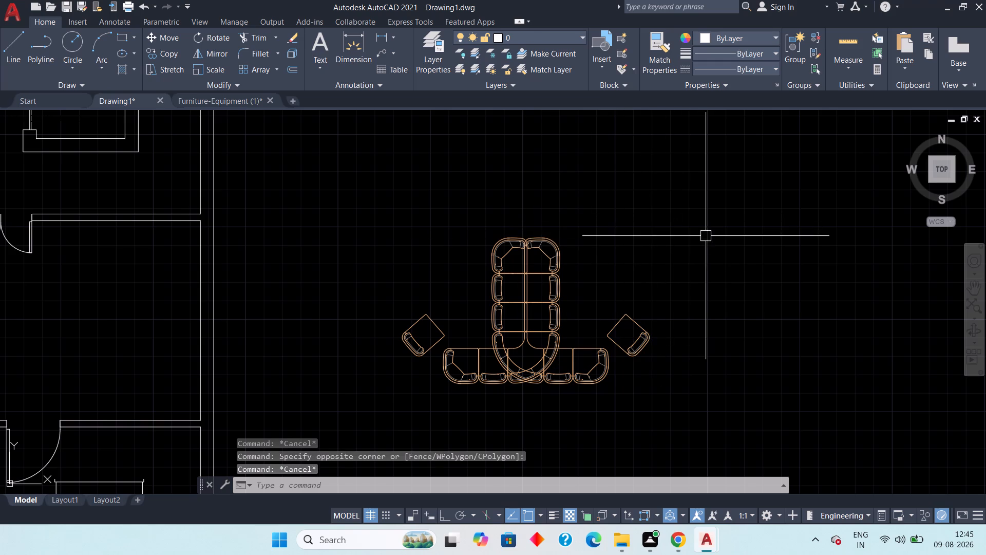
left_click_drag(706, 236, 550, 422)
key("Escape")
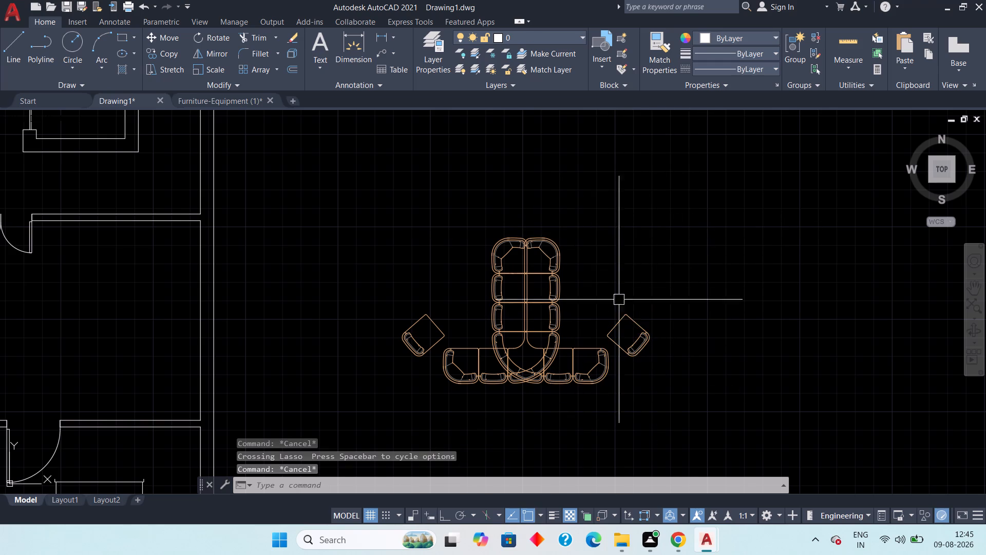
Move the mirrored long run and curved corner, together with the original short run and armchair, east away from the remaining overlapping pieces.
left_click_drag(642, 171, 612, 219)
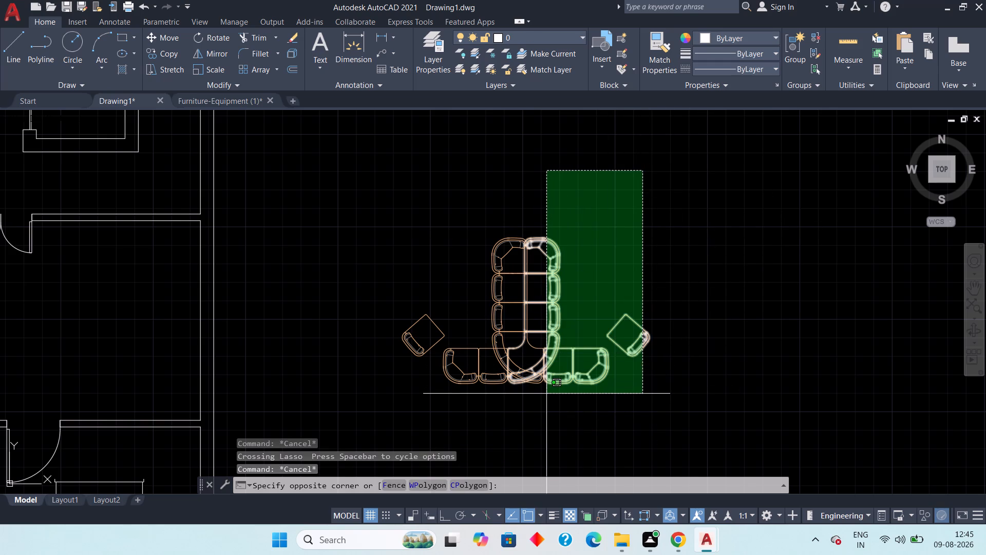
left_click(545, 398)
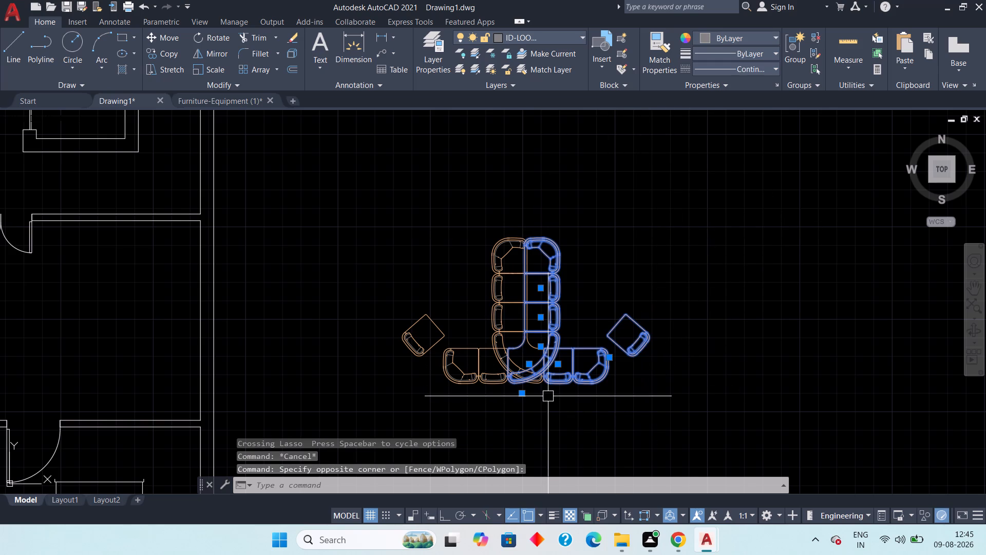
key("m")
key("space")
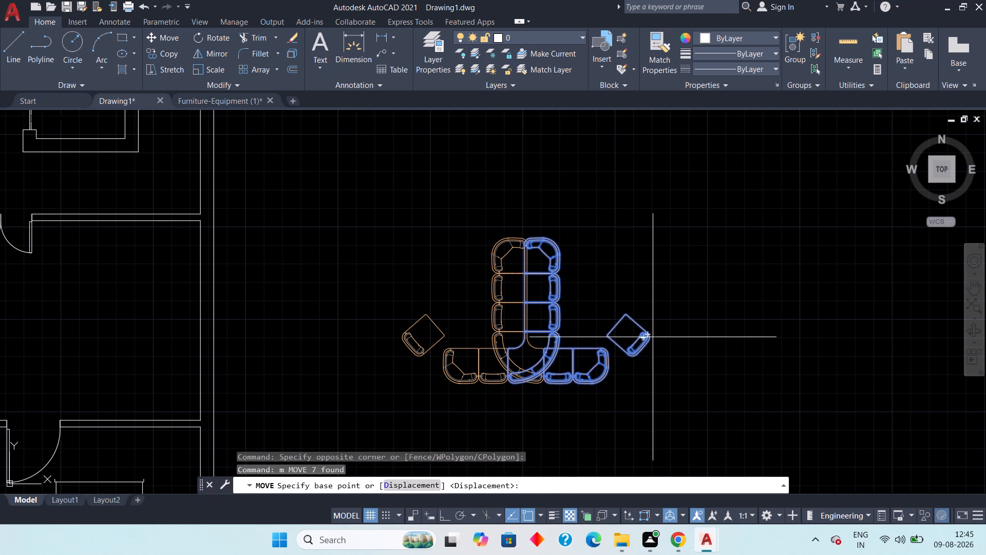
left_click(652, 337)
left_click(751, 329)
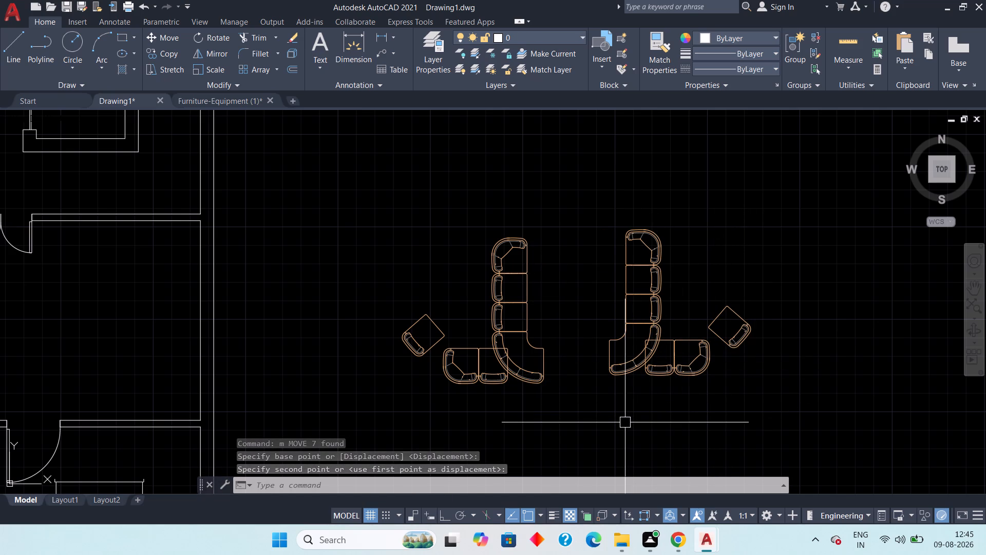
key("Escape")
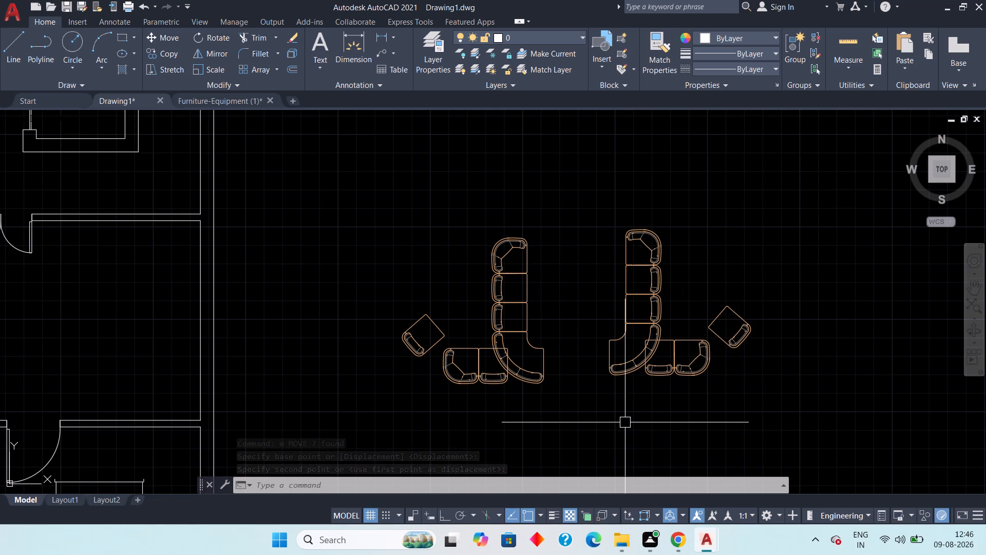
key("Escape")
Move the mirrored armchair and two short-run sofa seats straight down, clear of the original curved corner.
scroll(475, 332, "up", 2)
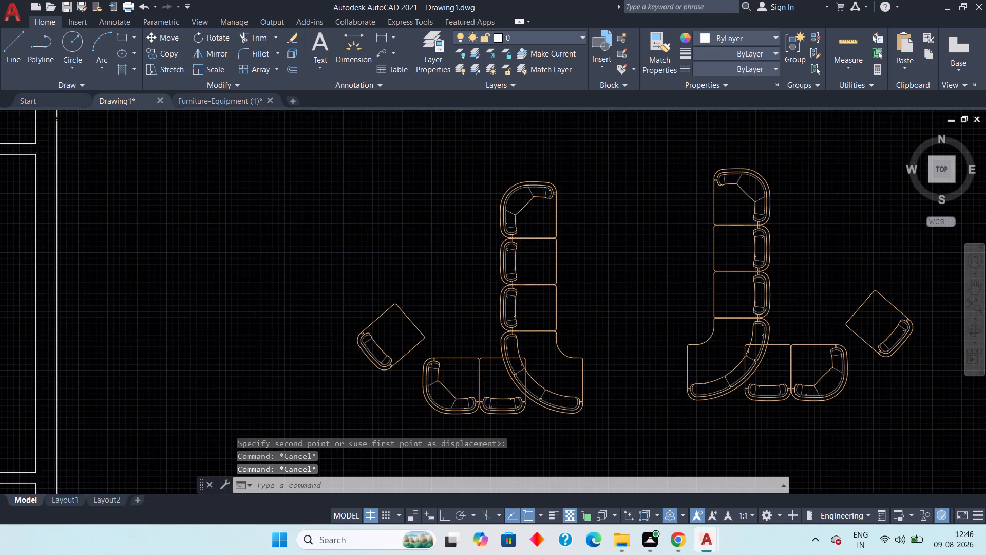
left_click_drag(236, 263, 418, 356)
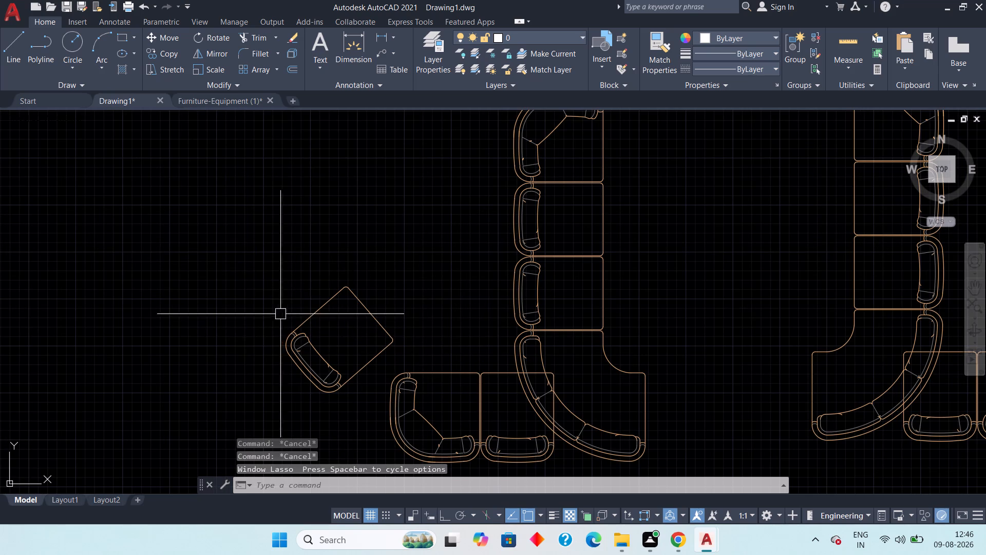
left_click(235, 265)
middle_click_drag(433, 382, 354, 295)
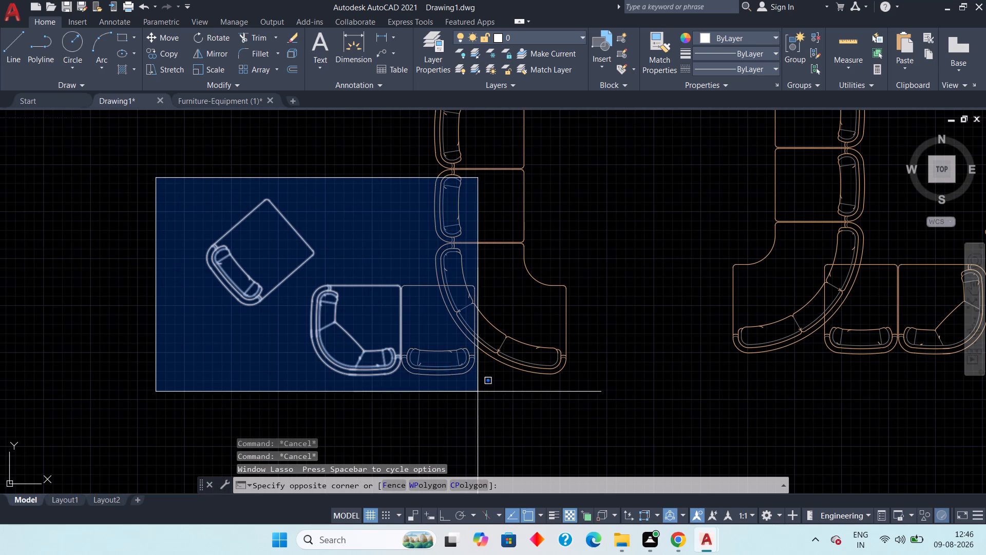
left_click(486, 403)
middle_click_drag(486, 369, 427, 385)
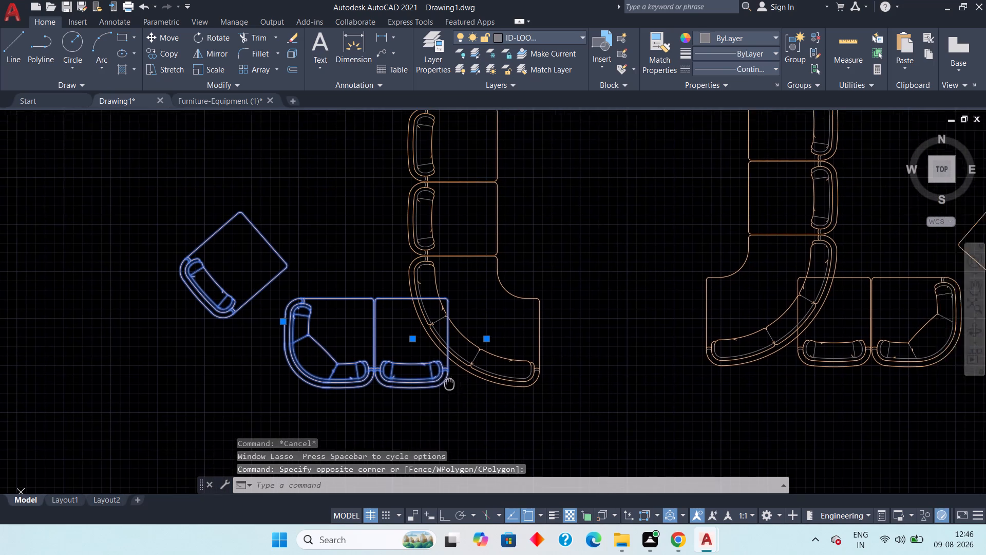
middle_click_drag(427, 385, 391, 386)
scroll(579, 383, "down", 3)
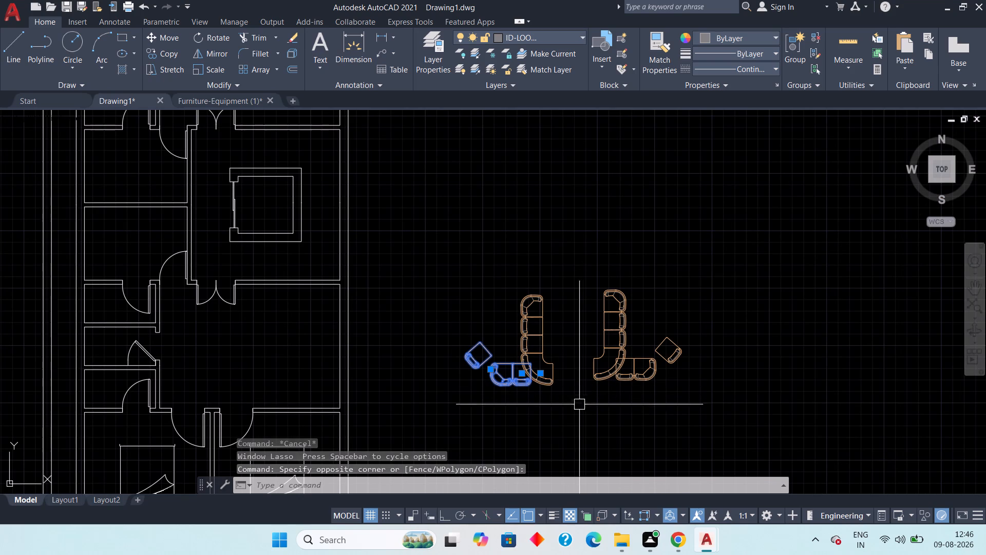
key("m")
key("space")
scroll(517, 327, "up", 5)
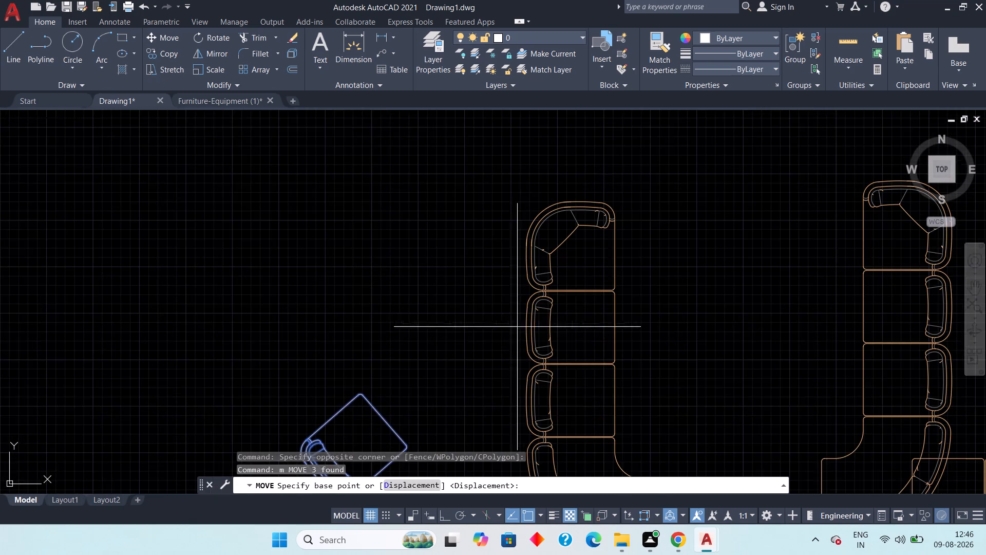
middle_click_drag(578, 370, 442, 129)
left_click(429, 236)
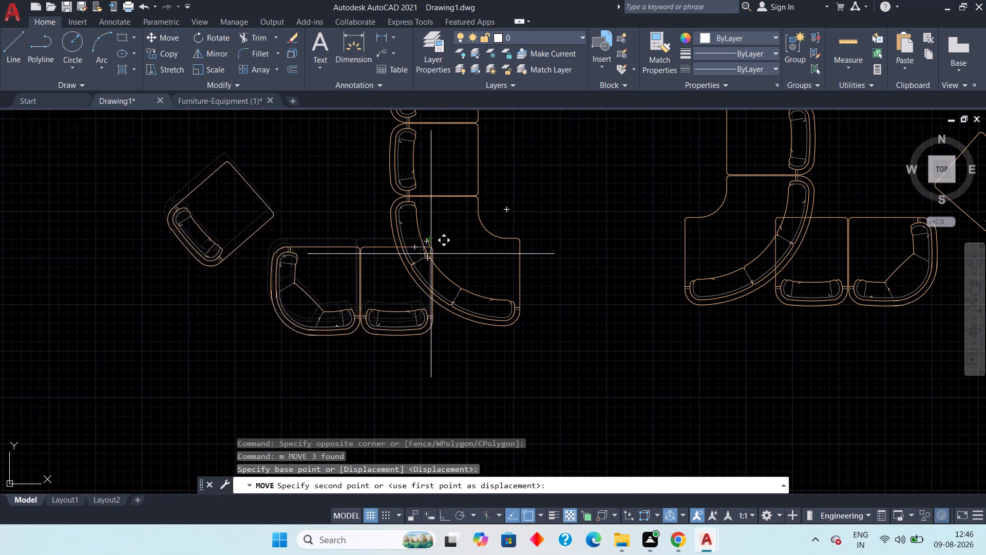
left_click(426, 375)
middle_click_drag(420, 345, 330, 236)
scroll(330, 236, "down", 2)
key("Escape")
key("Escape")
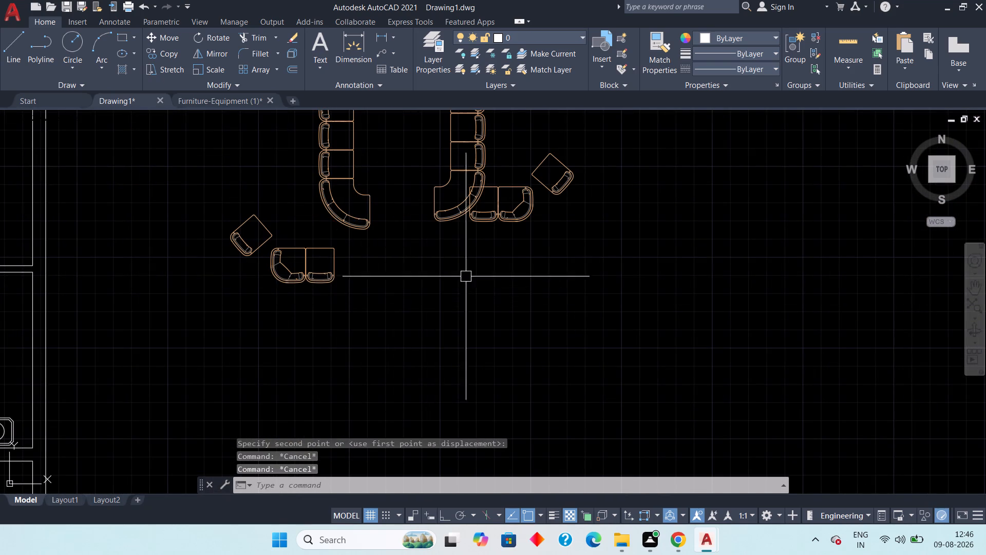
middle_click_drag(486, 293, 479, 349)
scroll(479, 350, "down", 1)
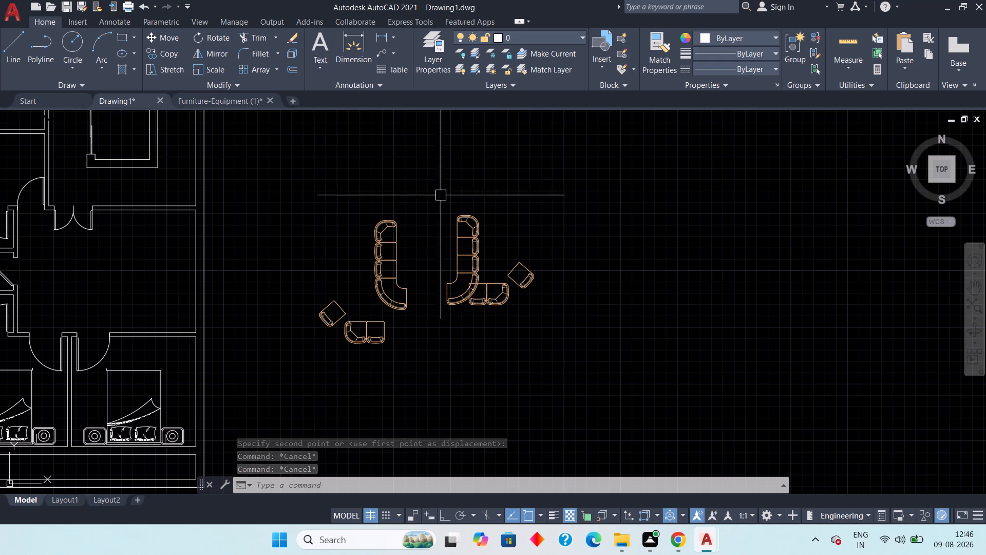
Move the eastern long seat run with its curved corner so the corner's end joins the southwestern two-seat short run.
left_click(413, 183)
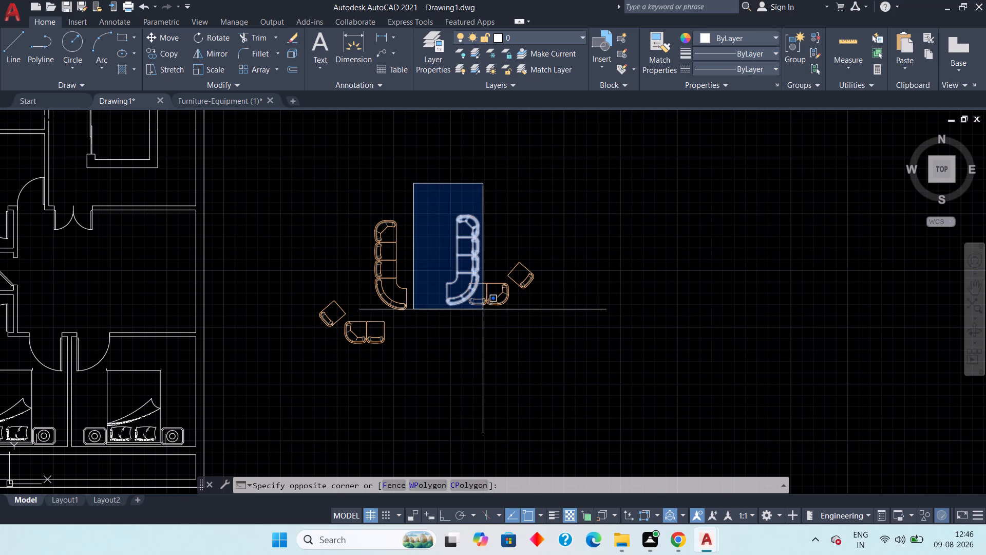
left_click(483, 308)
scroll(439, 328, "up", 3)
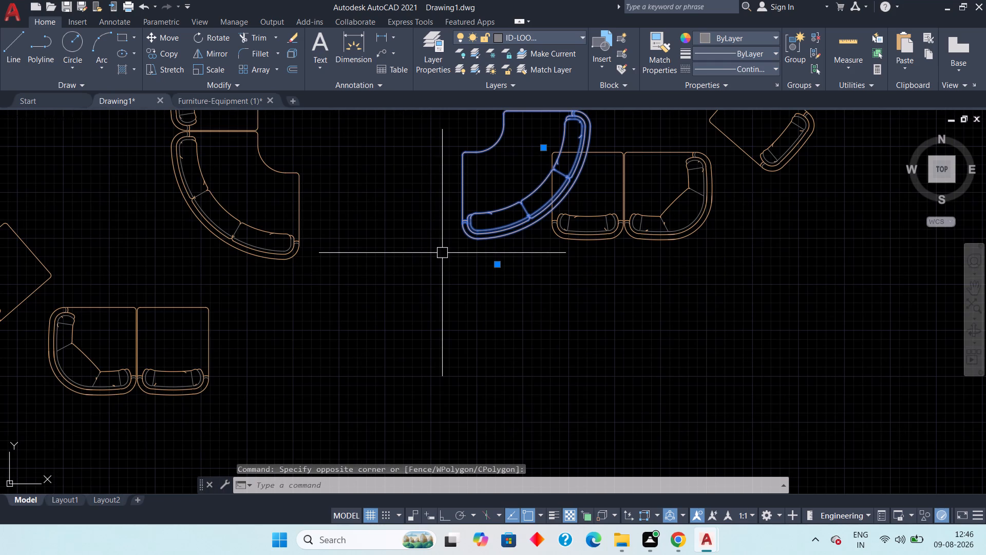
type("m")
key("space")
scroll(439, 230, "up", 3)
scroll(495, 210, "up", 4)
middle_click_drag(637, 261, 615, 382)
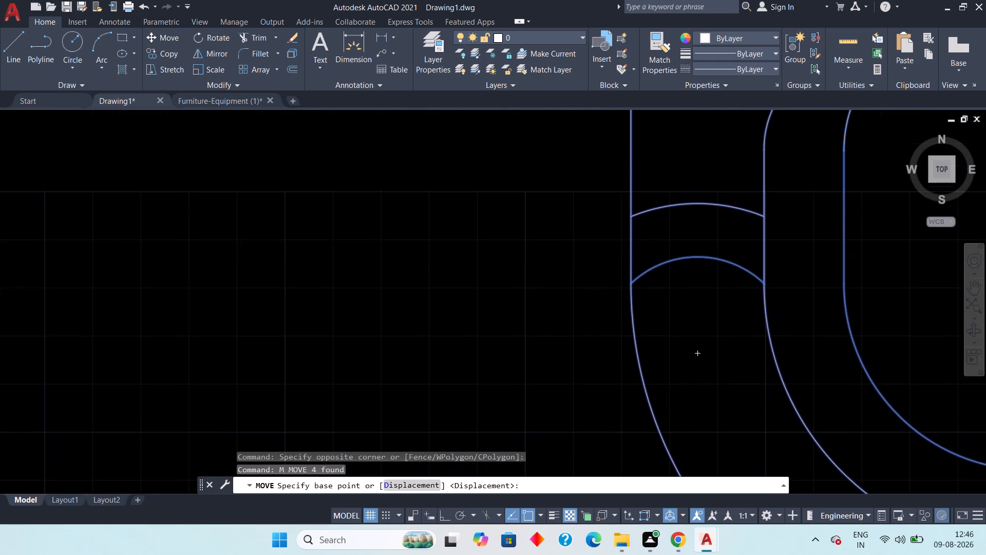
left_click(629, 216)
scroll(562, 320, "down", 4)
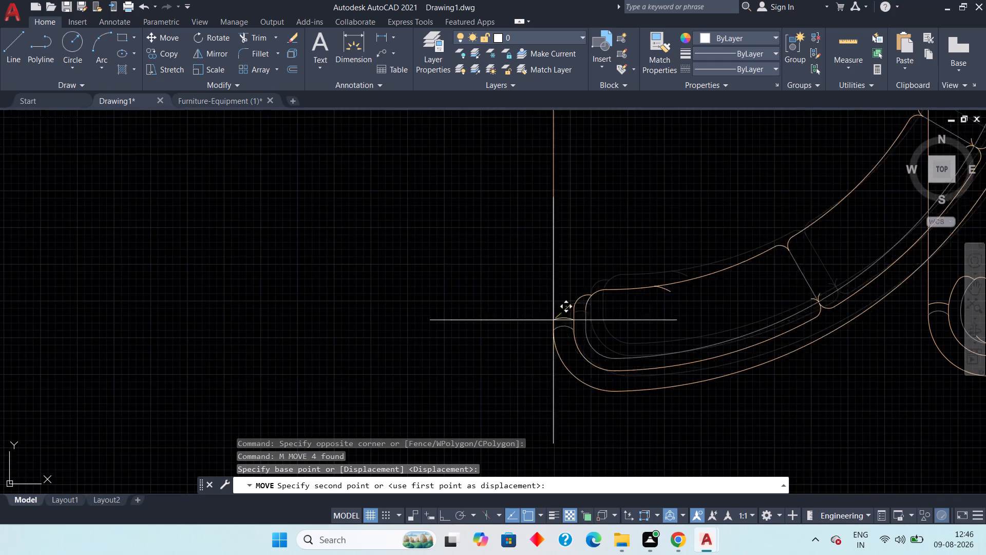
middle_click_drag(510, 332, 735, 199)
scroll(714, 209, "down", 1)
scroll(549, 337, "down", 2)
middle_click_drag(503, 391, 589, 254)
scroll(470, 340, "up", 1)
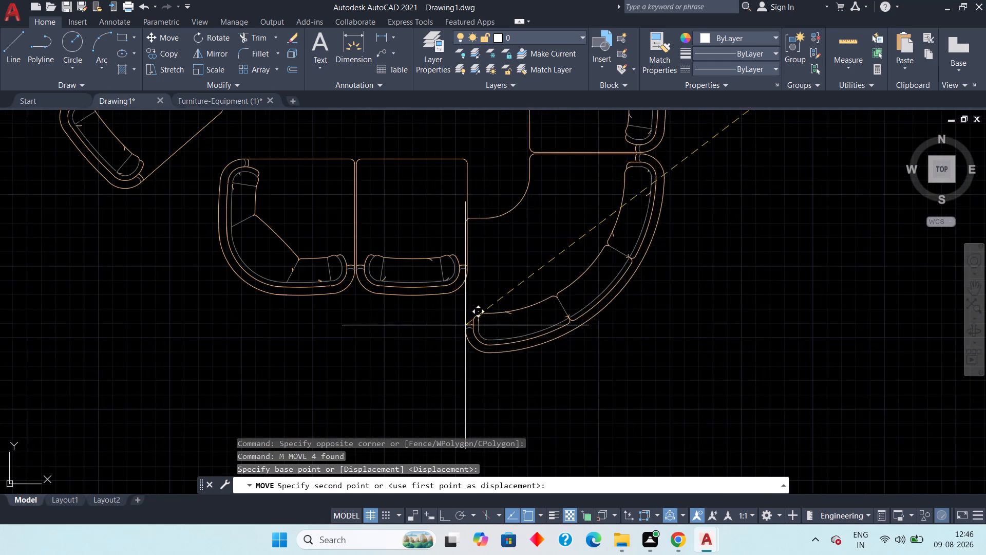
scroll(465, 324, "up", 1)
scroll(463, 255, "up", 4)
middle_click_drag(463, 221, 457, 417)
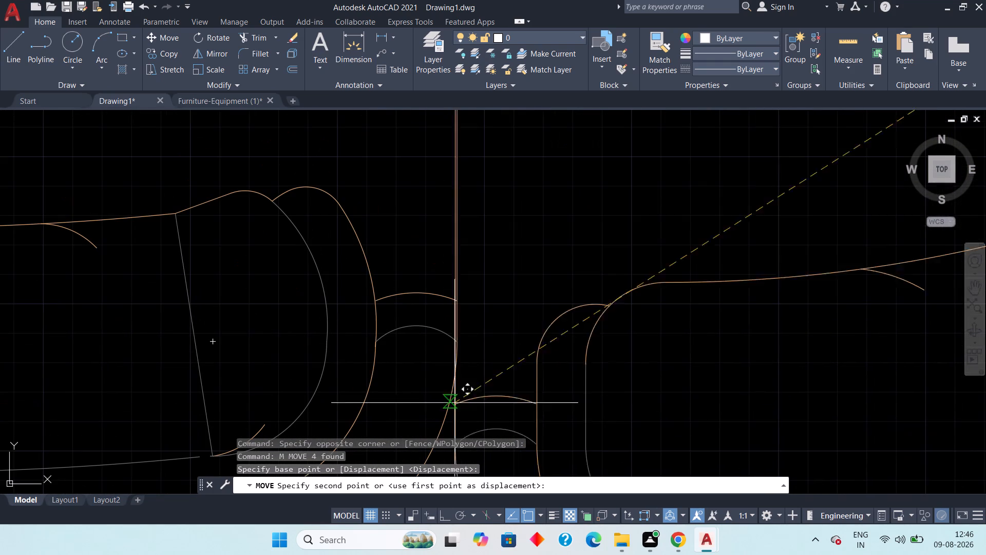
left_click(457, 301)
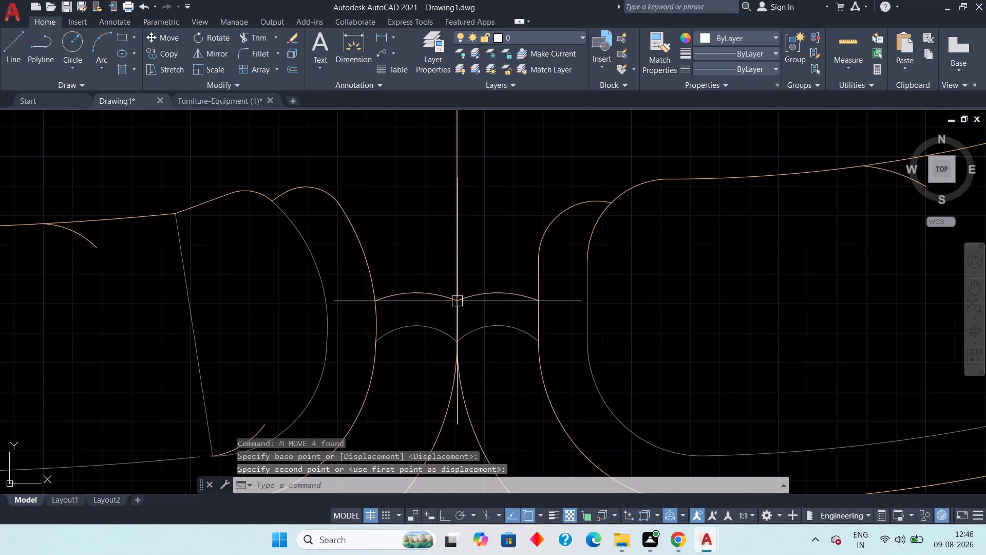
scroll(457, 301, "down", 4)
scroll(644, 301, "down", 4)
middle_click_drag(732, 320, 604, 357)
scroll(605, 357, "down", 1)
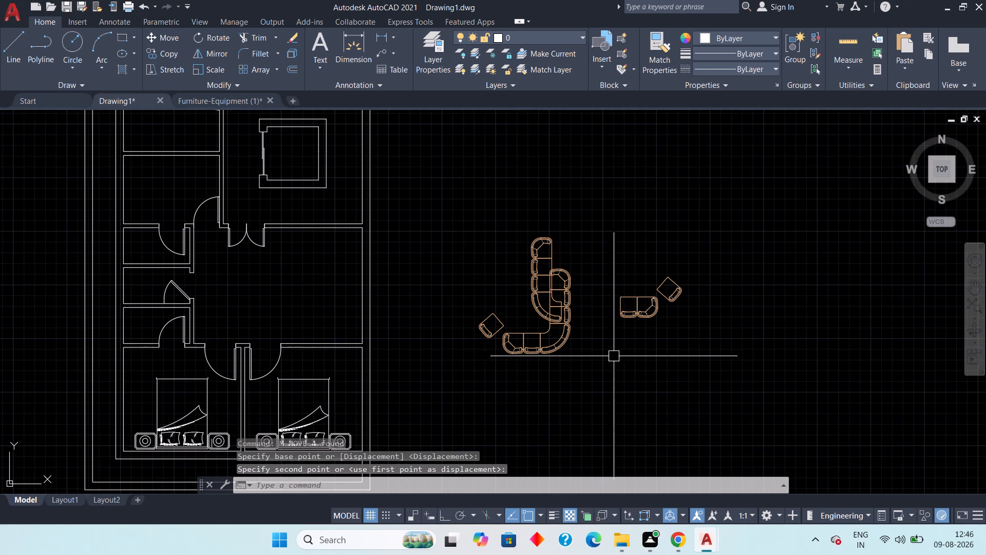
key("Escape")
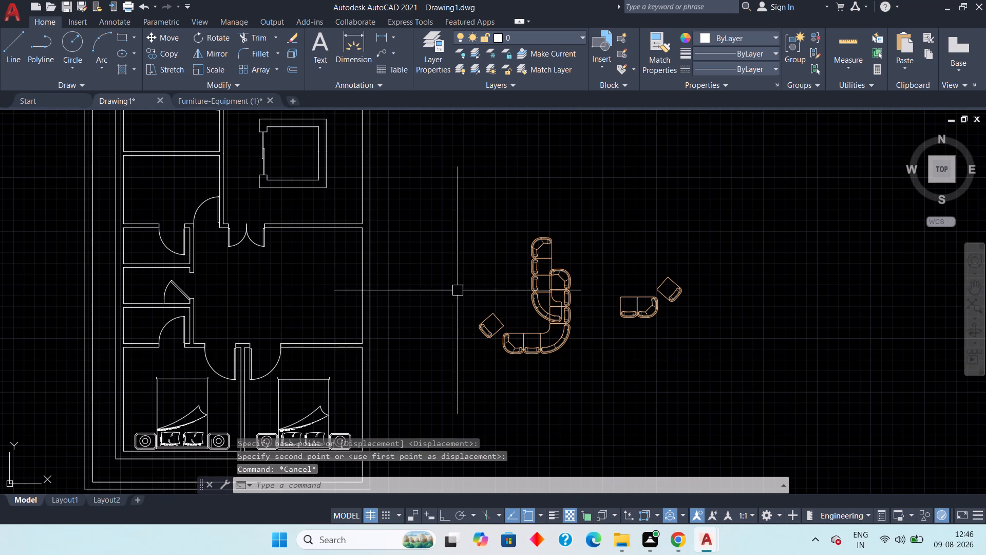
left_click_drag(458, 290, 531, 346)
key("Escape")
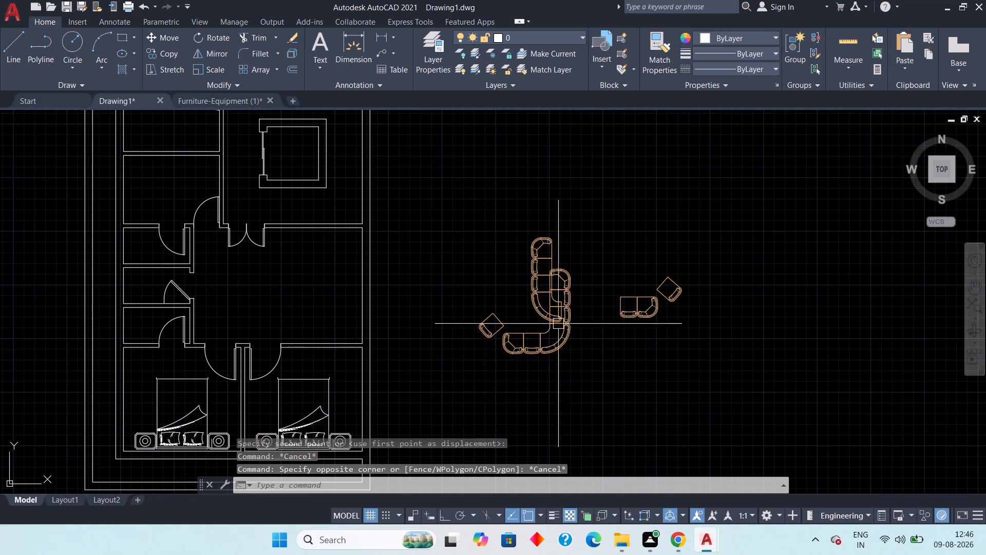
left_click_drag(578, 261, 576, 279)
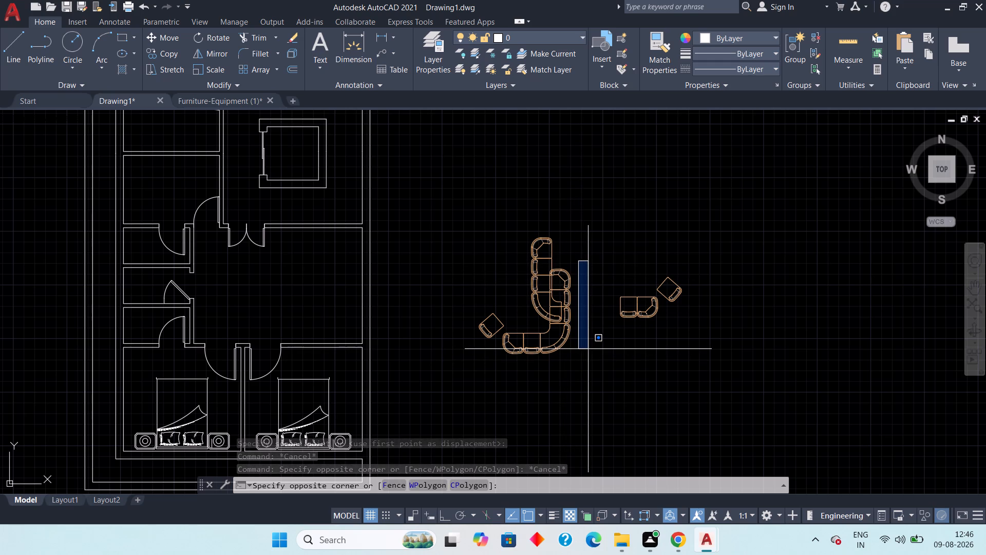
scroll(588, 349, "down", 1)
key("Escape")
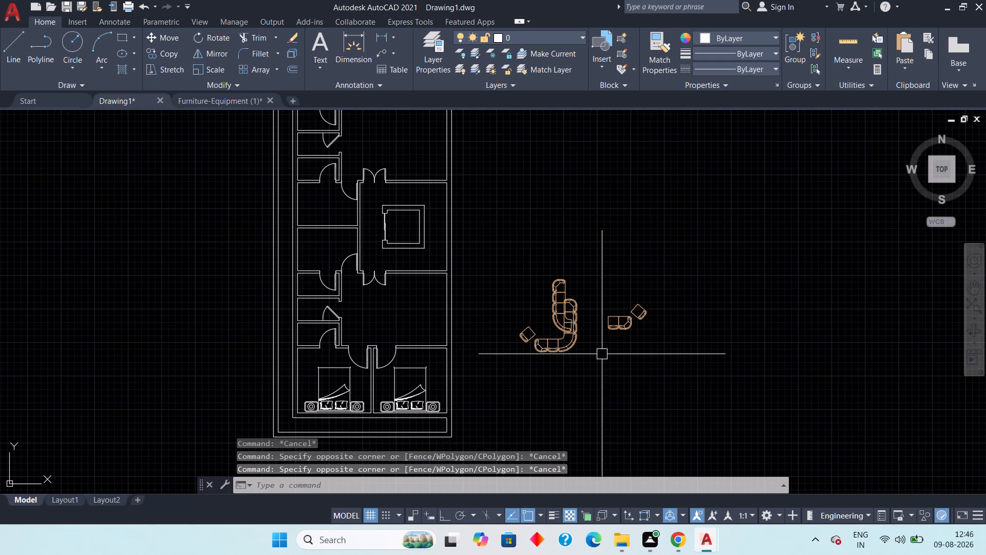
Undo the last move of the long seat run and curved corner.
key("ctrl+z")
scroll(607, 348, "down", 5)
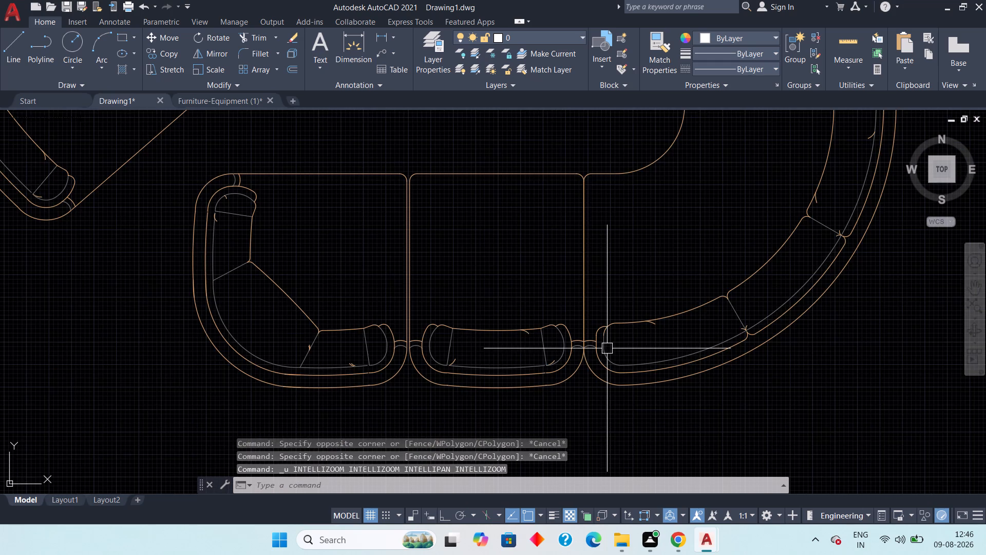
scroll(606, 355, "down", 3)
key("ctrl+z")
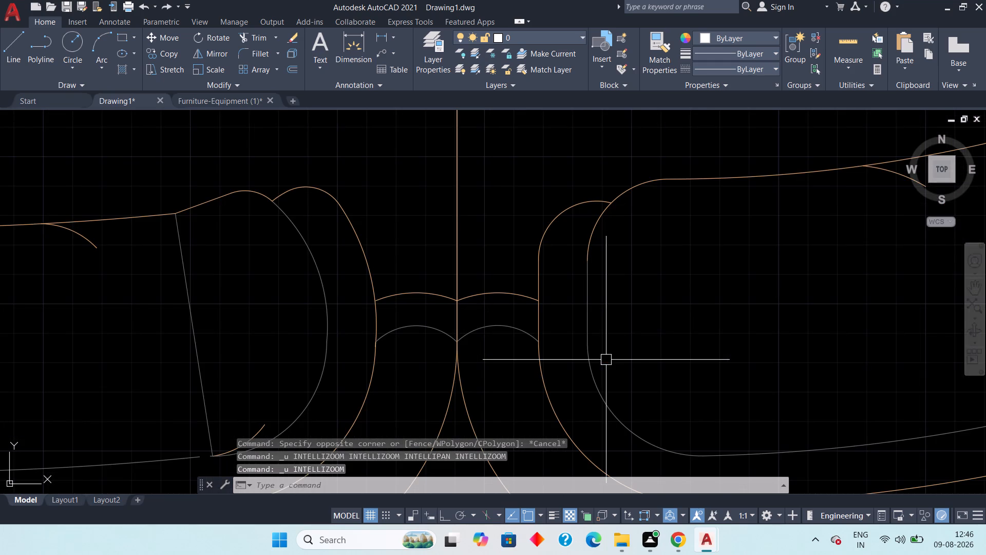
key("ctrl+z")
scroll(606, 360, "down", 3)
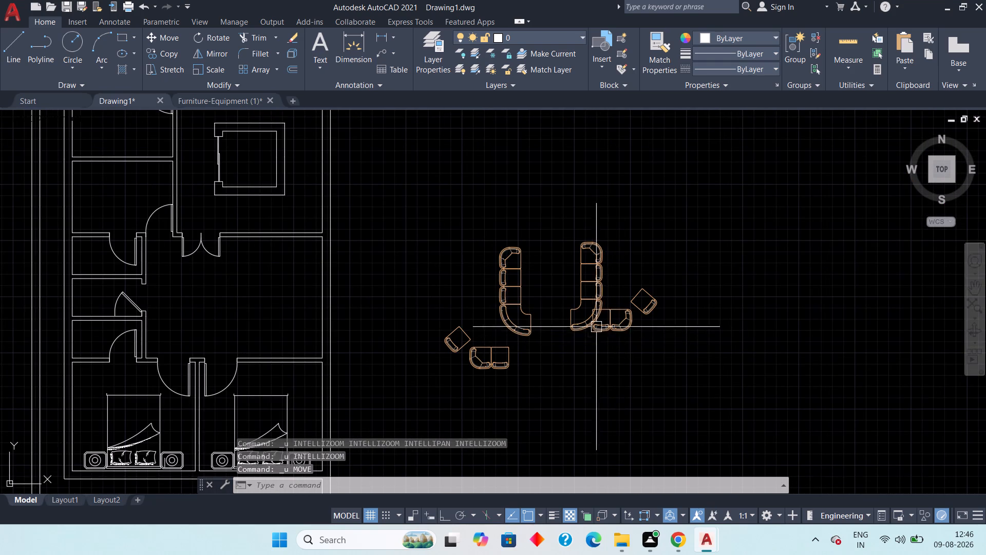
Move the southwestern armchair and two-seat short run farther south, well clear of the western long run's curved corner.
scroll(597, 325, "up", 2)
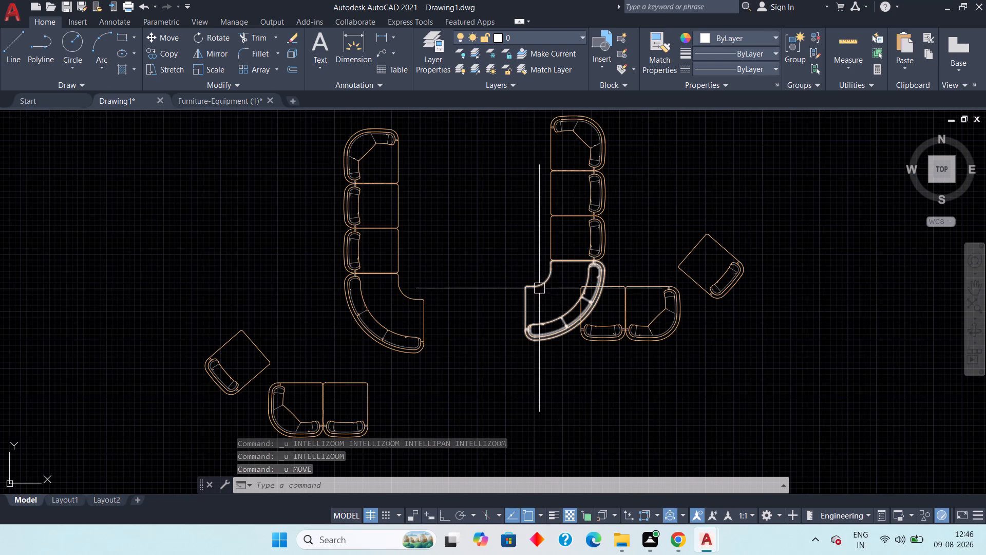
middle_click_drag(489, 399, 511, 271)
scroll(507, 283, "down", 1)
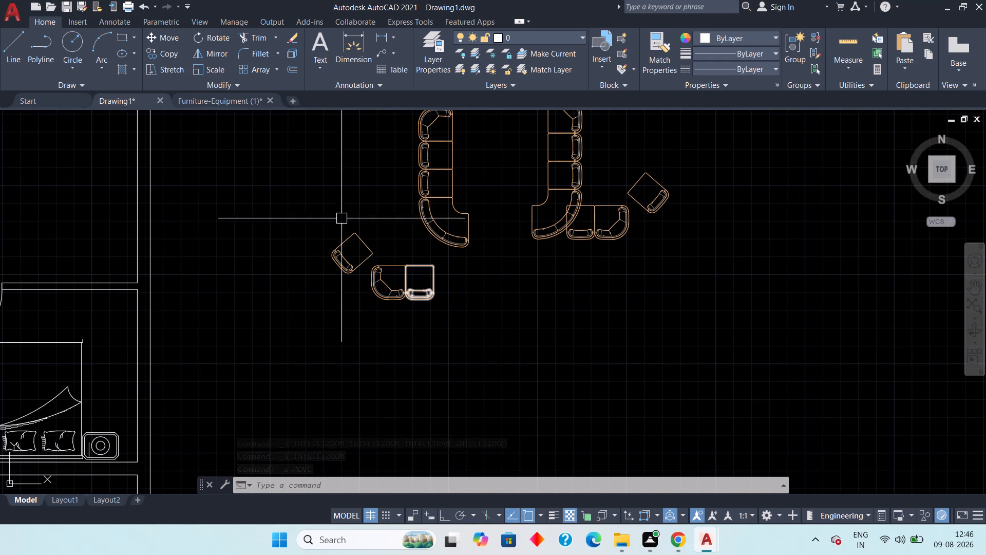
left_click_drag(301, 207, 343, 229)
left_click(438, 333)
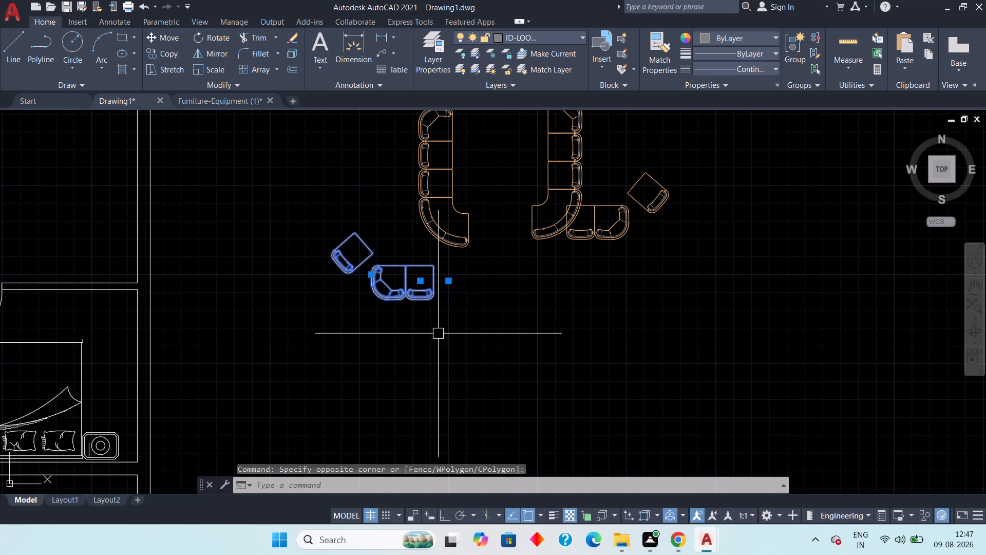
type("m")
key("space")
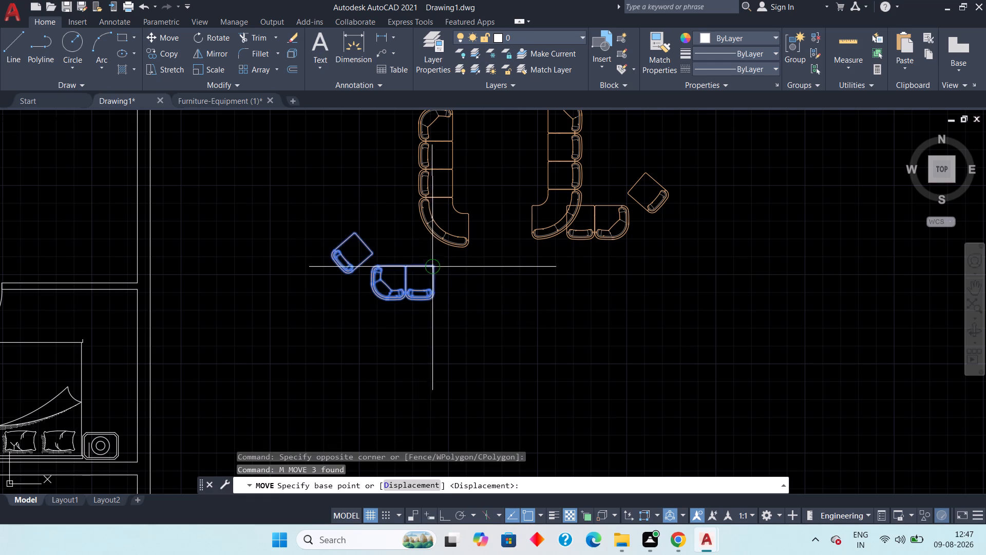
left_click(430, 299)
scroll(419, 379, "down", 2)
middle_click_drag(412, 351, 407, 320)
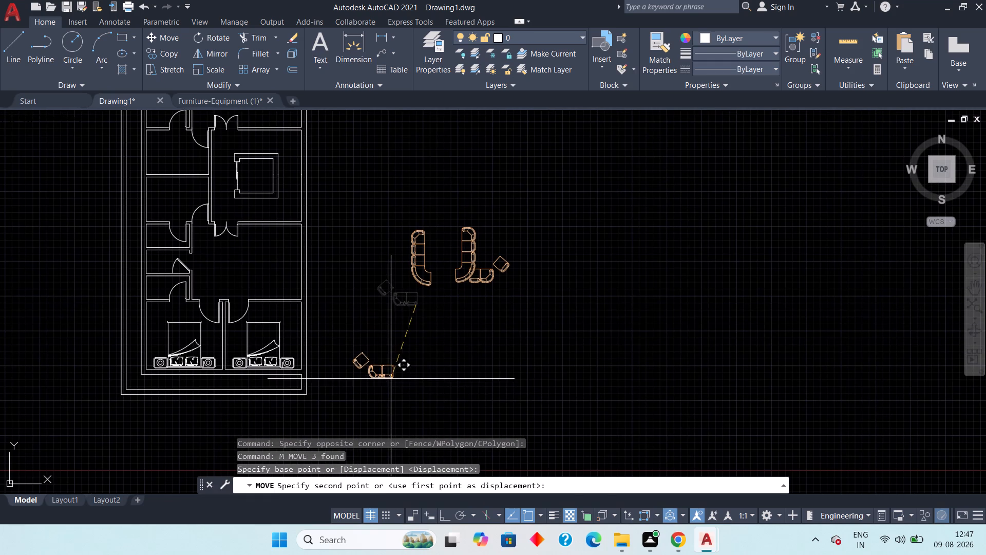
left_click(391, 379)
key("Escape")
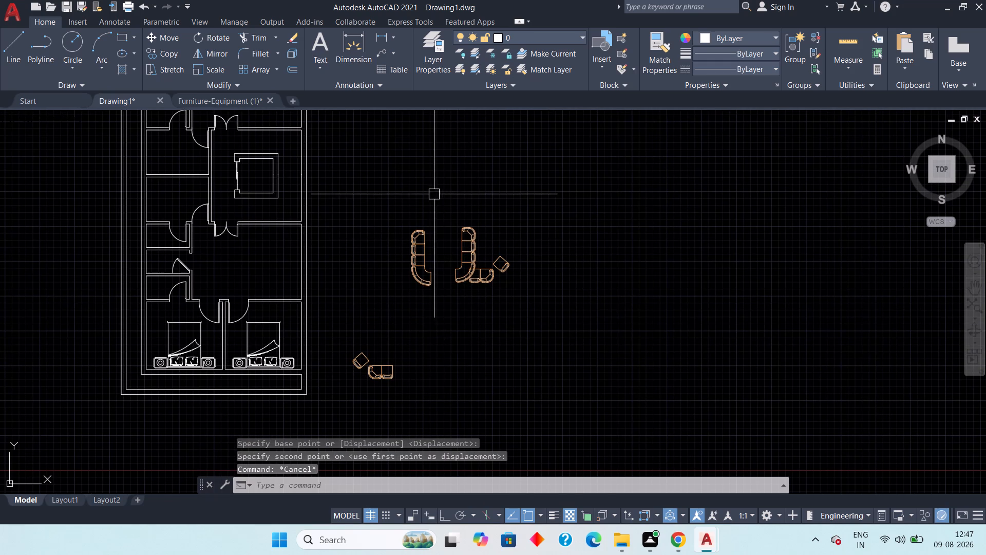
Move the eastern long seat run and curved corner so the corner's end meets the open end of the relocated two-seat short run.
left_click_drag(434, 196, 443, 213)
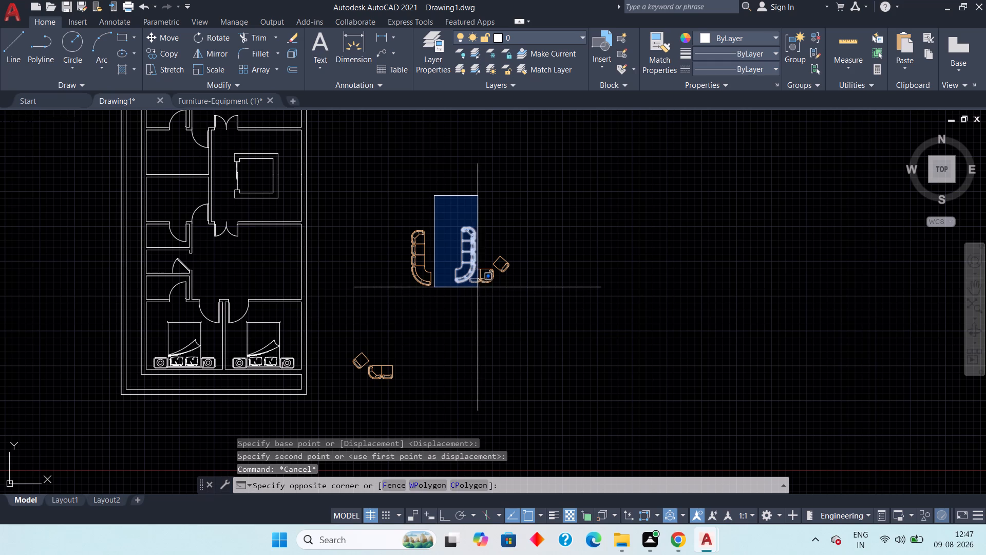
left_click(478, 287)
scroll(463, 293, "up", 4)
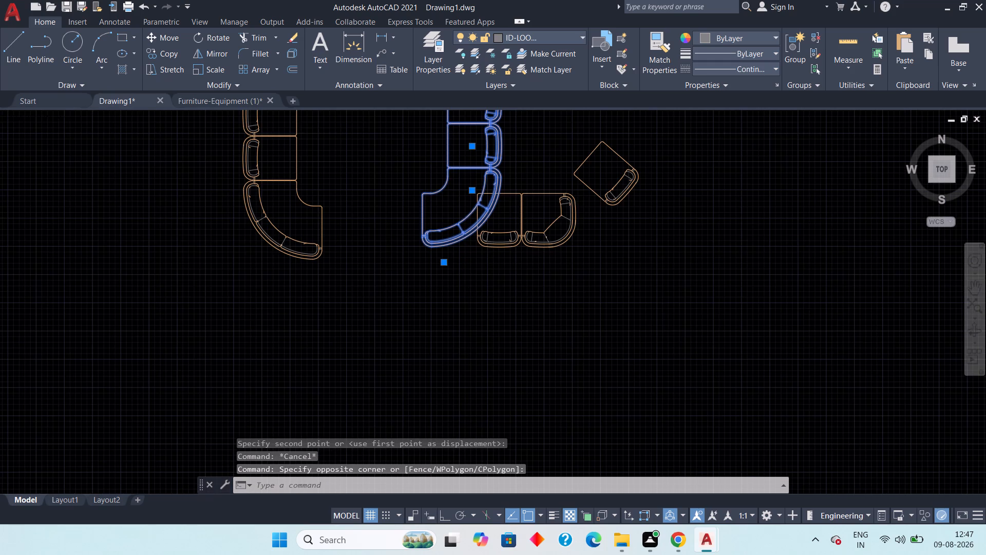
type("m")
key("space")
scroll(397, 201, "up", 7)
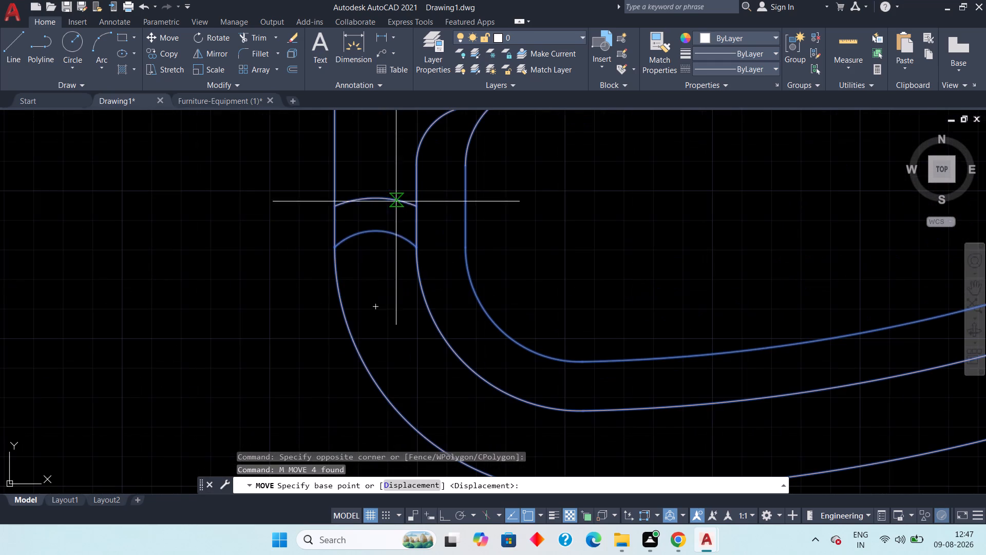
left_click(335, 208)
scroll(337, 298, "down", 3)
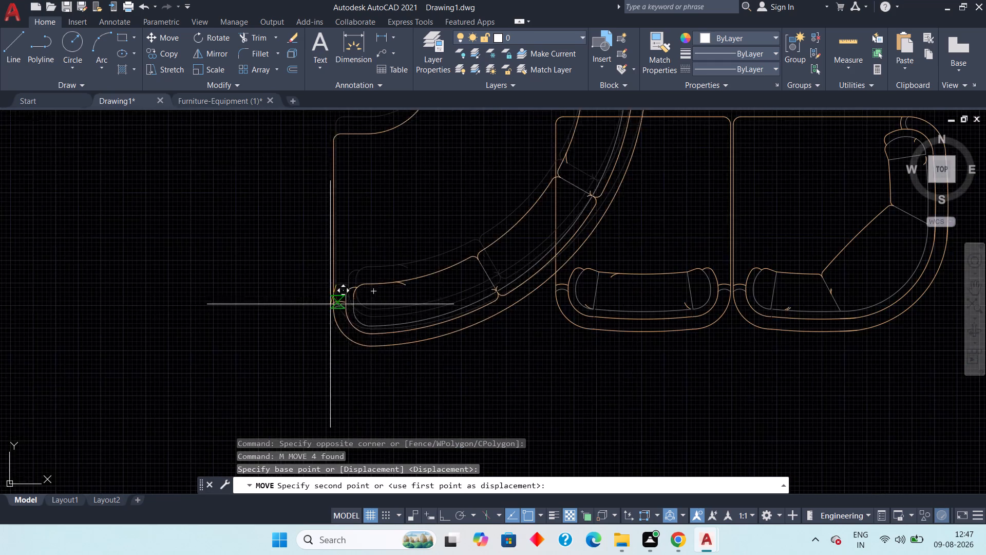
scroll(329, 306, "down", 5)
middle_click_drag(326, 307, 478, 199)
middle_click_drag(382, 360, 440, 190)
scroll(425, 227, "down", 1)
scroll(418, 279, "up", 2)
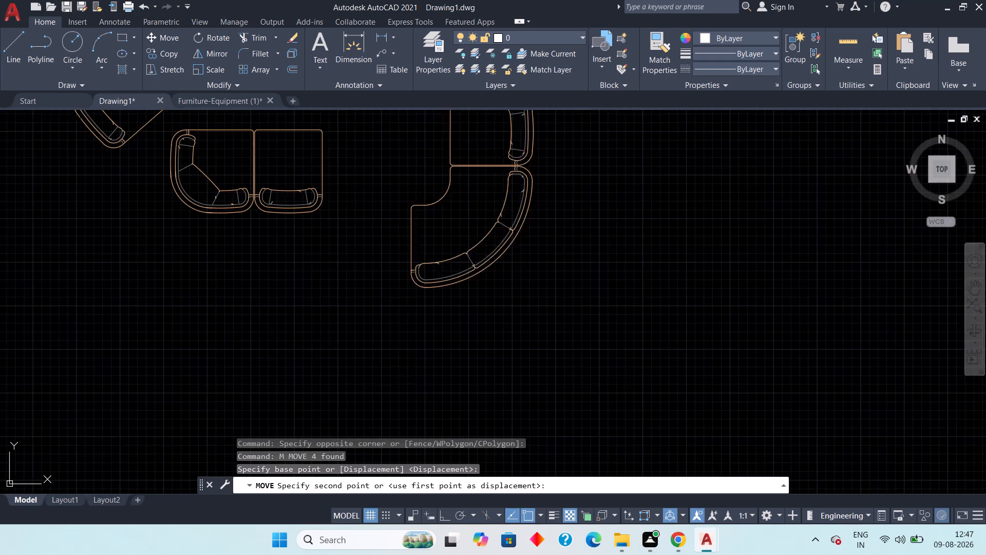
scroll(409, 269, "up", 3)
middle_click_drag(375, 232, 489, 298)
scroll(489, 298, "up", 1)
middle_click_drag(410, 231, 559, 365)
scroll(465, 325, "up", 4)
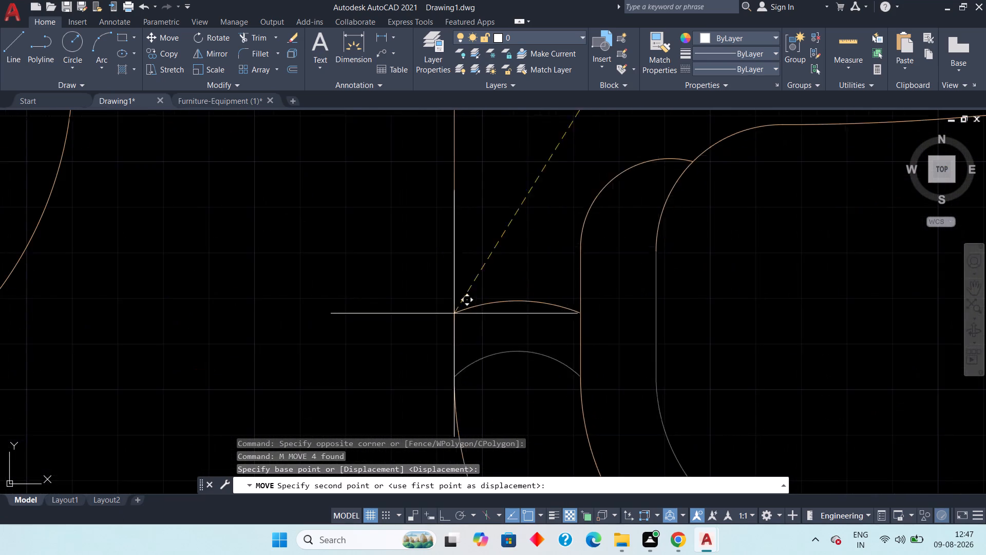
middle_click_drag(445, 304, 708, 424)
scroll(584, 390, "up", 1)
scroll(706, 425, "down", 1)
scroll(602, 355, "down", 2)
middle_click_drag(554, 324, 568, 430)
scroll(567, 360, "down", 1)
scroll(531, 396, "up", 6)
middle_click_drag(475, 280, 563, 434)
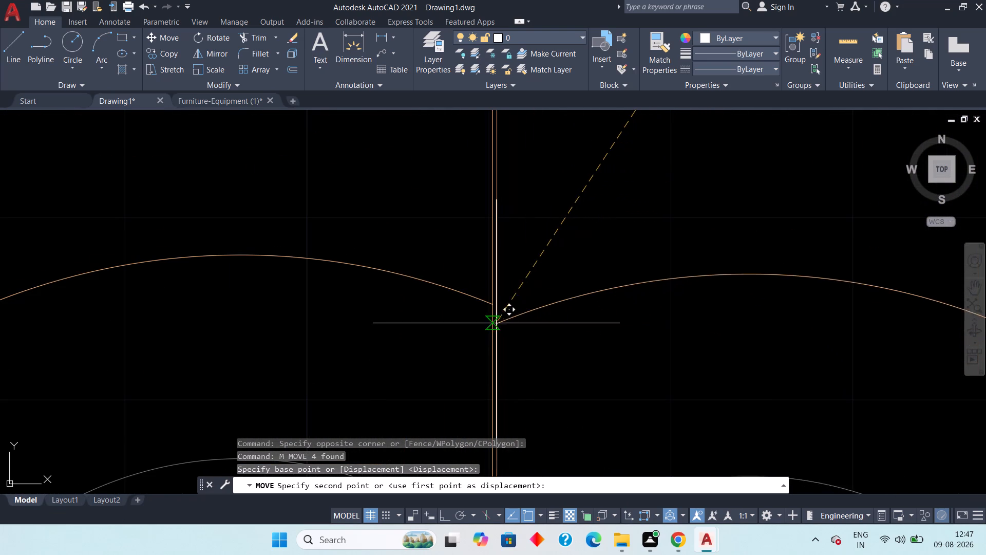
left_click(494, 303)
scroll(494, 303, "down", 2)
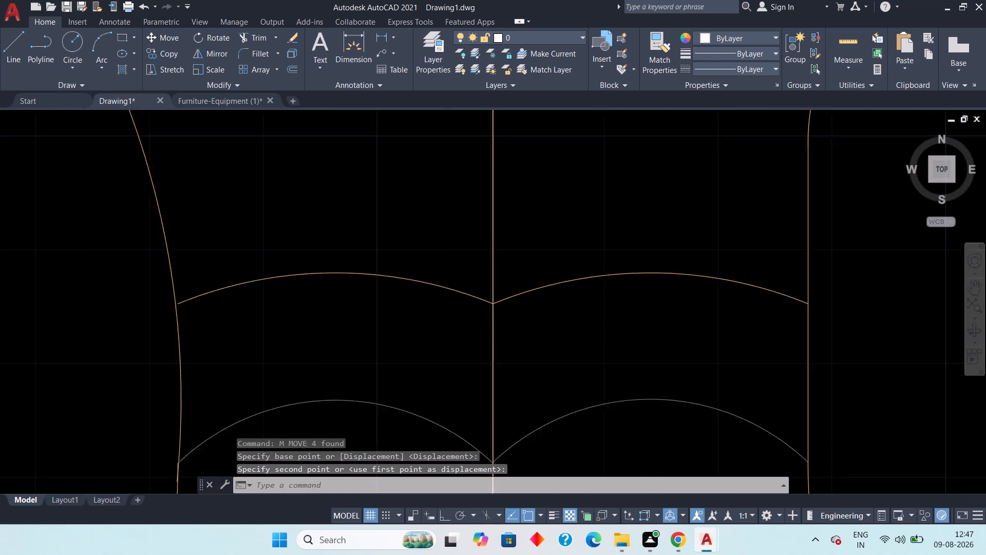
scroll(503, 304, "down", 4)
scroll(585, 323, "down", 7)
middle_click_drag(687, 332, 618, 367)
key("Escape")
Move the remaining eastern armchair and two-seat short run so its open end joins the western long run's curved corner.
middle_click_drag(612, 256, 559, 327)
left_click_drag(667, 226, 641, 268)
left_click(594, 334)
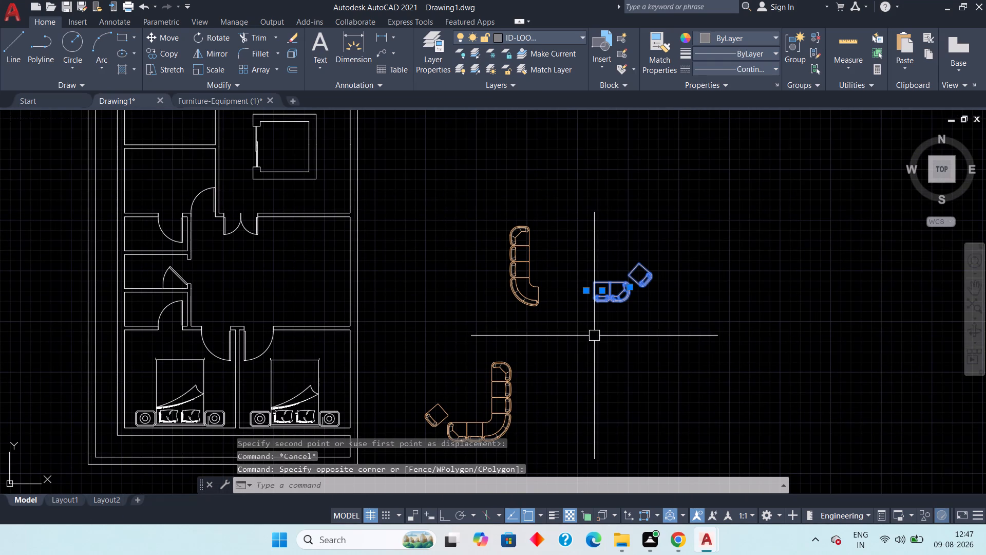
key("m")
key("space")
scroll(587, 292, "up", 2)
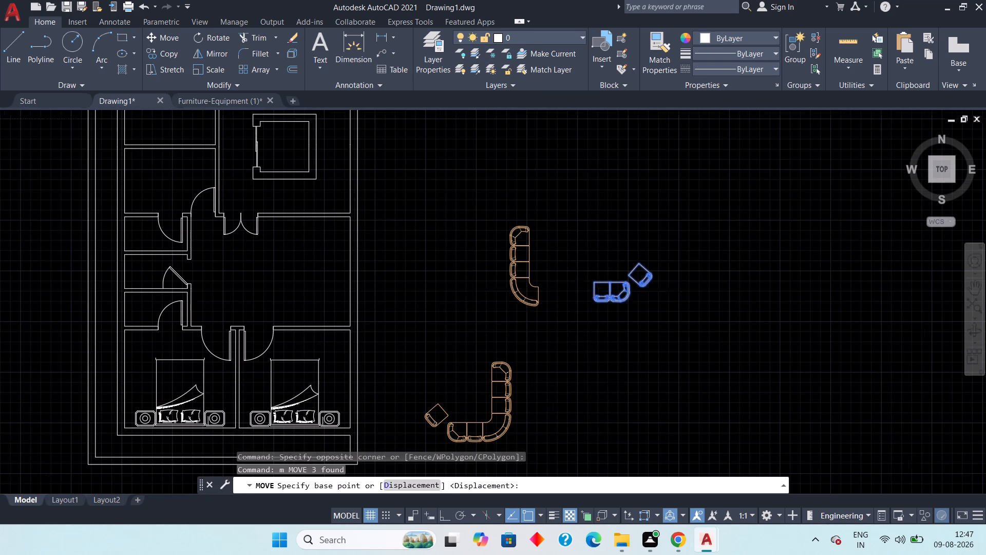
scroll(587, 292, "up", 7)
middle_click_drag(654, 347, 583, 194)
scroll(579, 190, "down", 1)
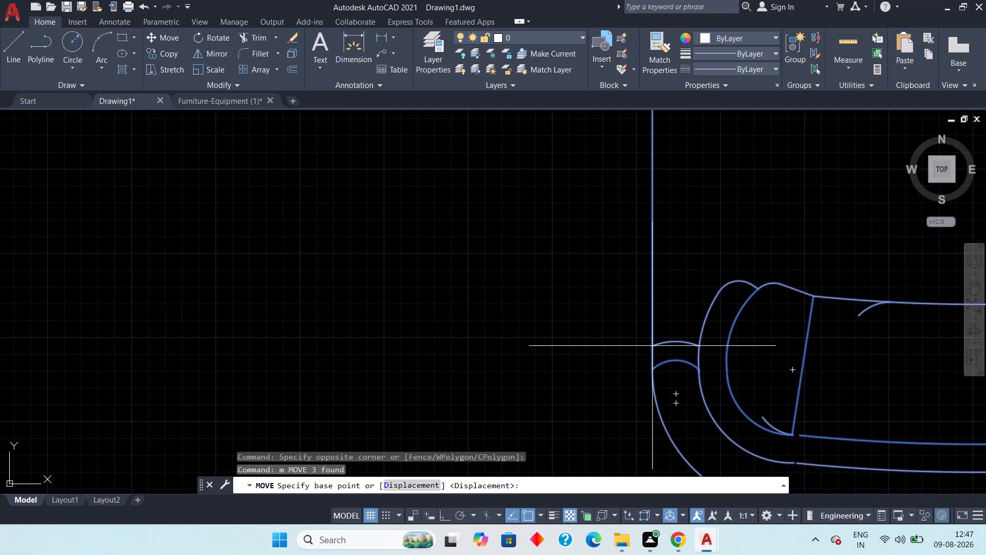
left_click(653, 350)
middle_click_drag(534, 380, 874, 308)
scroll(786, 334, "down", 3)
scroll(330, 374, "up", 2)
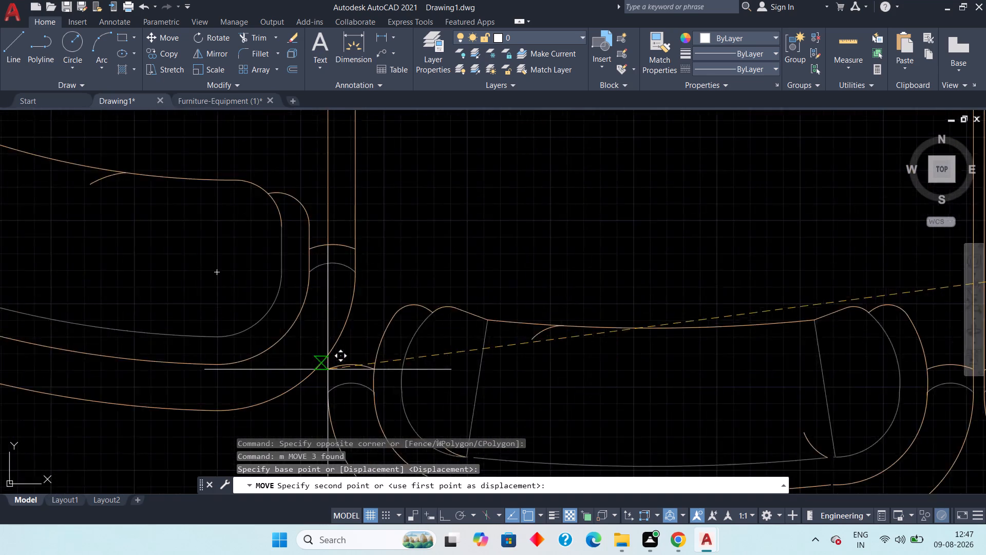
scroll(328, 369, "up", 2)
middle_click_drag(389, 239, 419, 326)
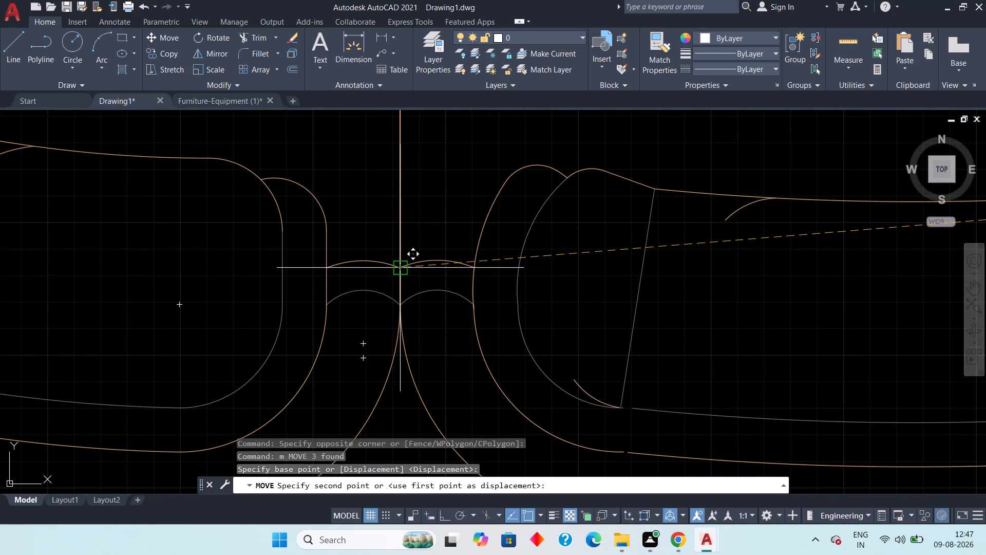
left_click(401, 268)
scroll(427, 282, "down", 8)
key("Escape")
key("Escape")
scroll(544, 325, "down", 3)
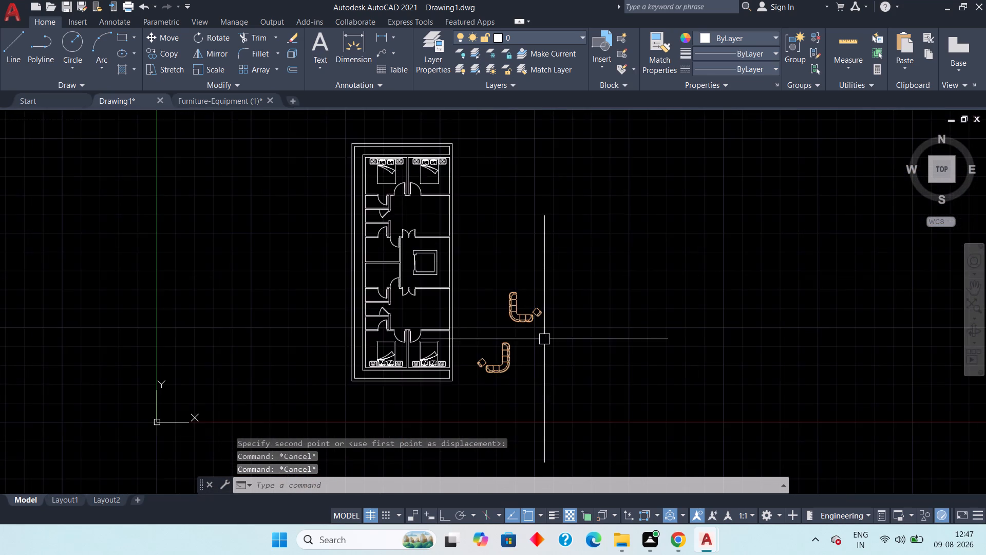
Move the southwestern L-shaped sofa set with its armchair into the southern living room, into the southeast corner along the outer wall.
middle_click_drag(544, 339, 591, 326)
left_click(573, 319)
left_click(511, 369)
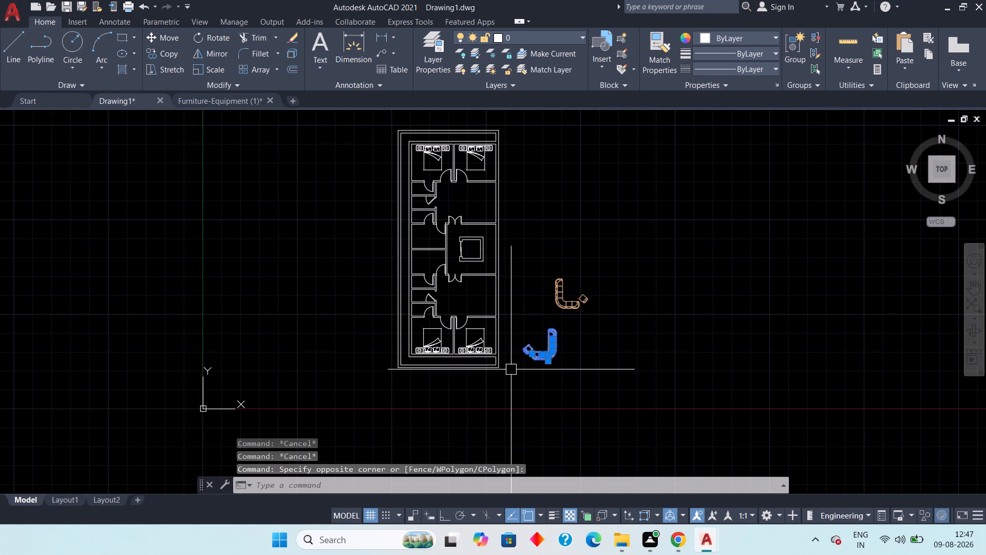
type("m")
key("space")
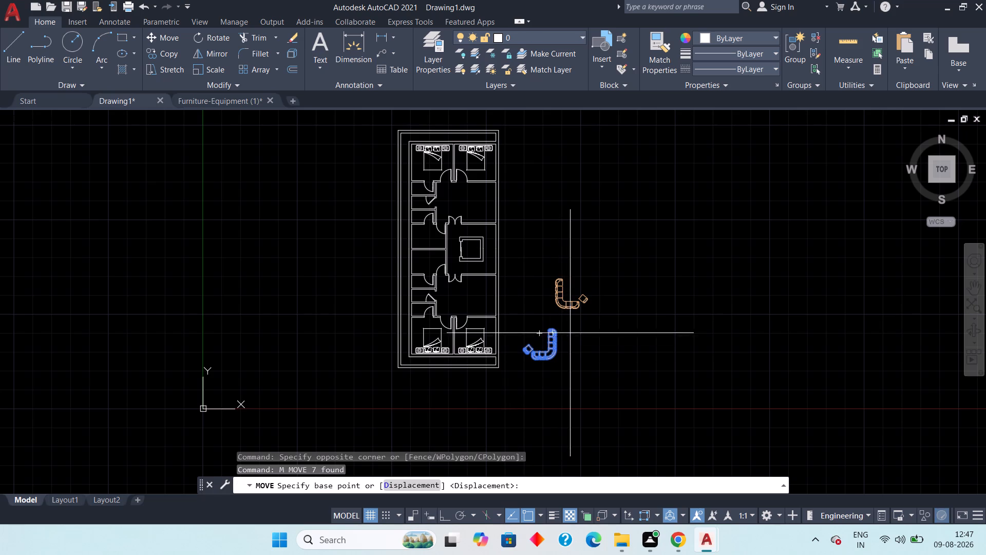
scroll(556, 349, "up", 6)
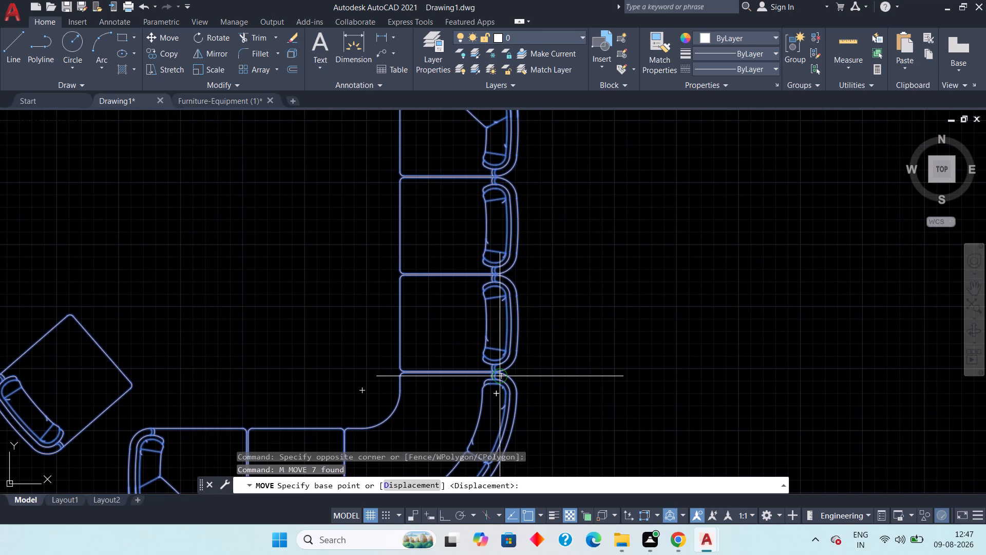
left_click(495, 370)
middle_click_drag(430, 332, 545, 380)
scroll(455, 349, "down", 5)
middle_click_drag(464, 329, 551, 406)
scroll(498, 363, "up", 2)
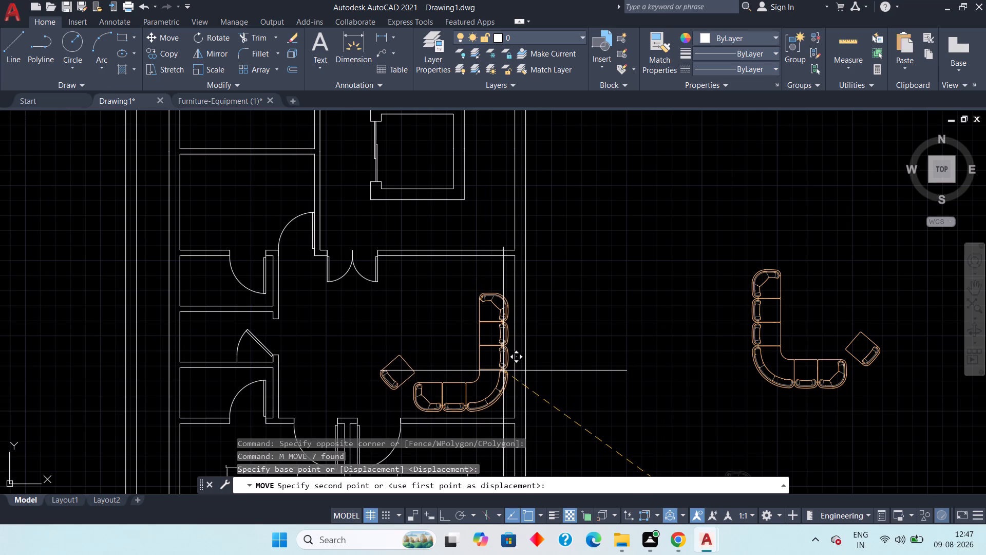
left_click(504, 371)
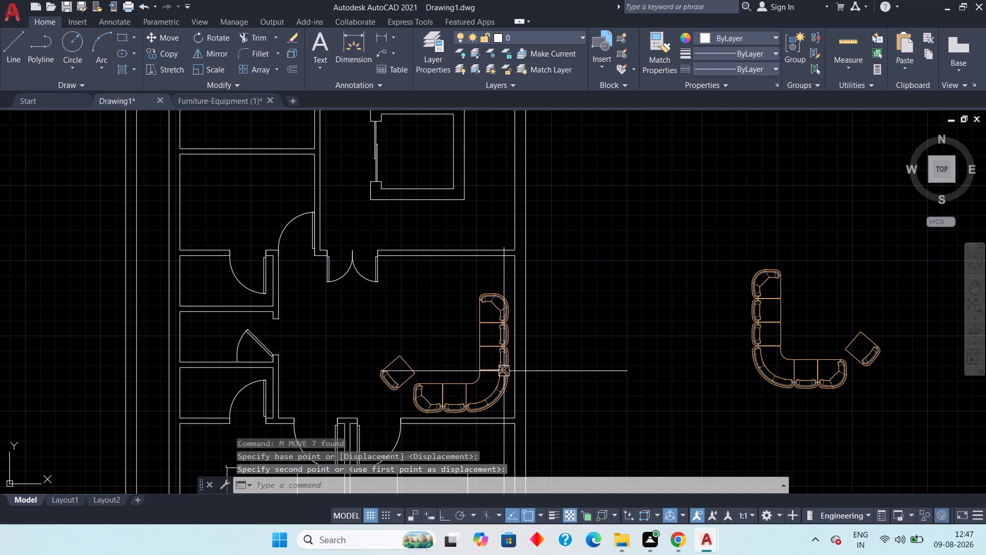
key("Escape")
key("Escape")
Erase the remaining L-shaped sofa set and armchair lying outside the plan, east of the outer wall.
scroll(716, 400, "down", 3)
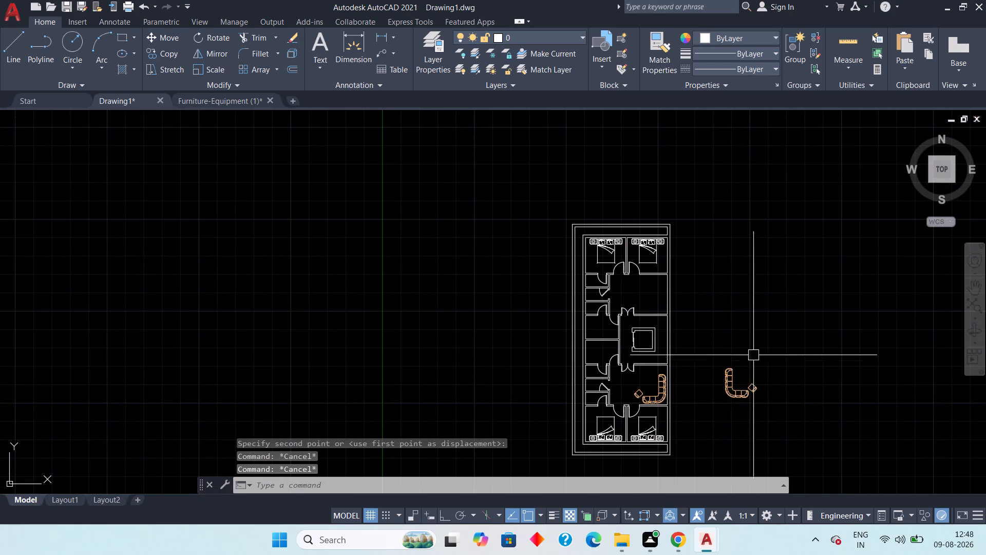
left_click_drag(766, 339, 745, 374)
left_click(702, 431)
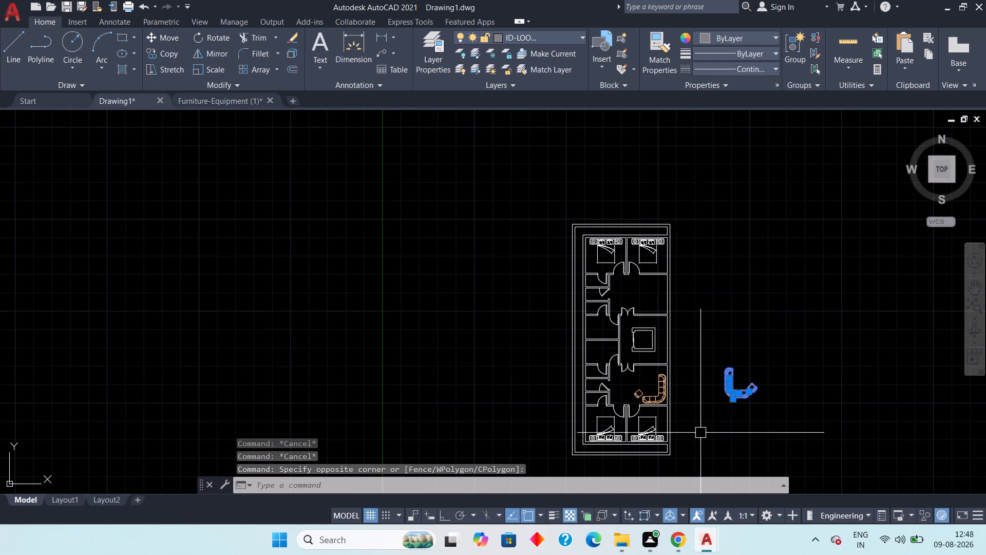
key("Delete")
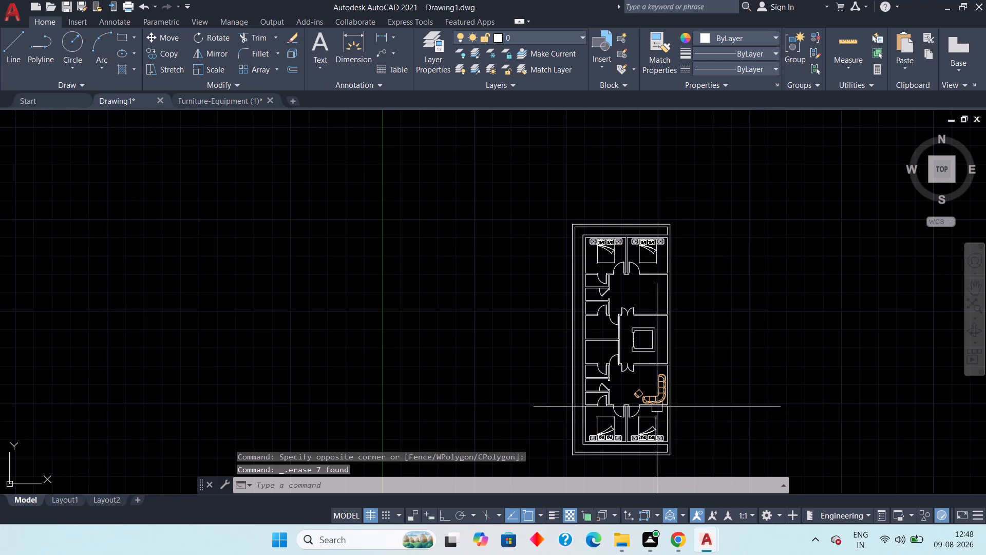
Copy the southern living room's sofa set and armchair to the empty area outside the plan, east of the northern living room.
scroll(652, 401, "up", 3)
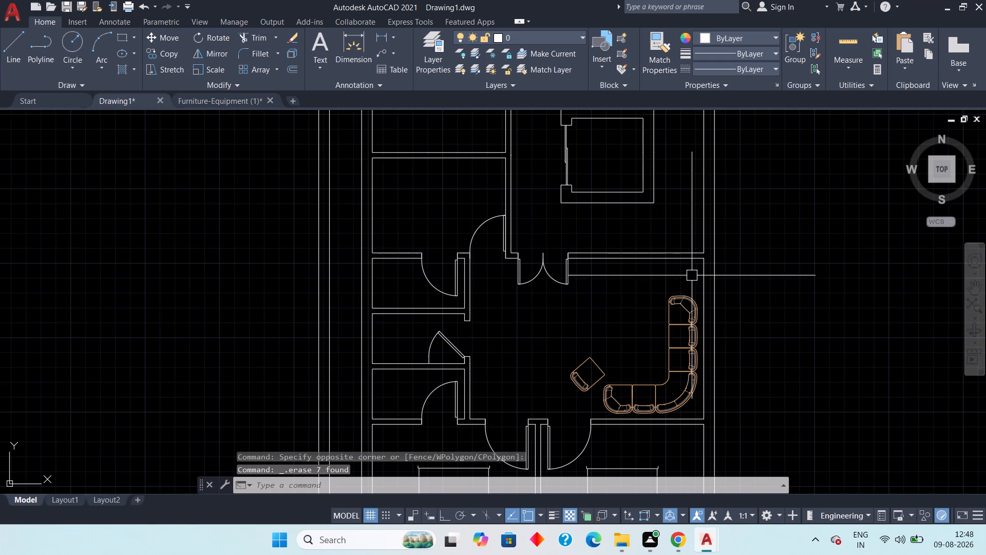
left_click(692, 274)
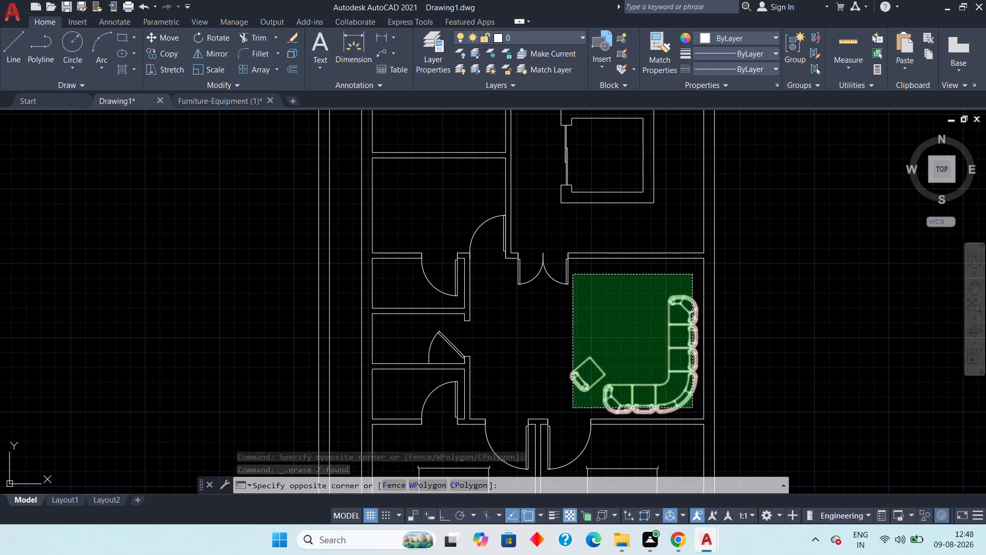
left_click(573, 408)
key("c")
key("o")
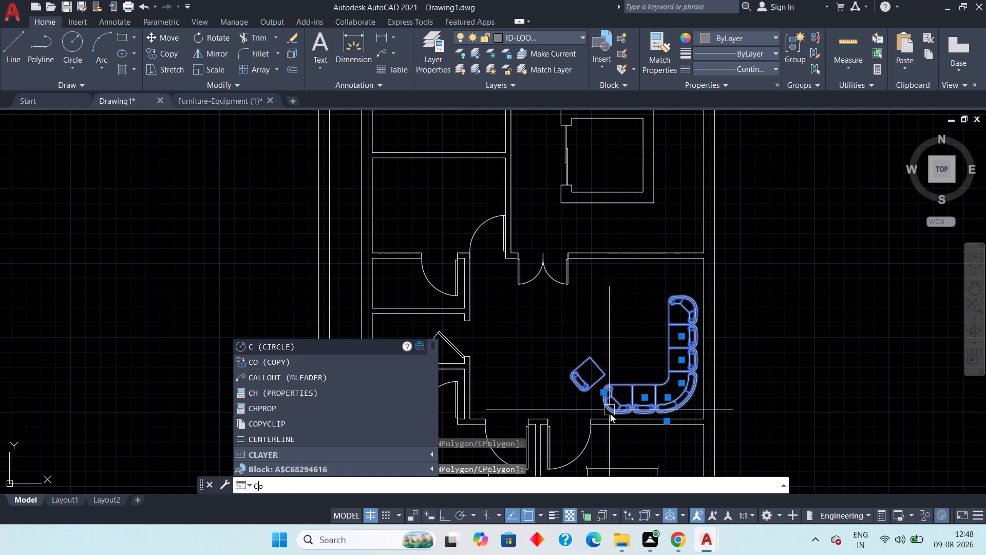
key("space")
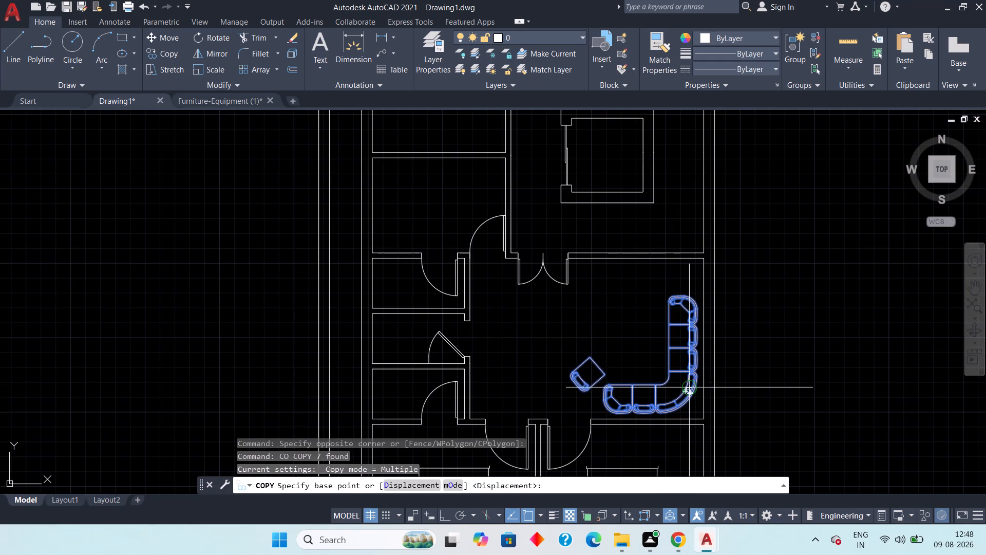
left_click(688, 391)
scroll(731, 227, "down", 1)
middle_click_drag(733, 228, 663, 380)
scroll(663, 379, "down", 2)
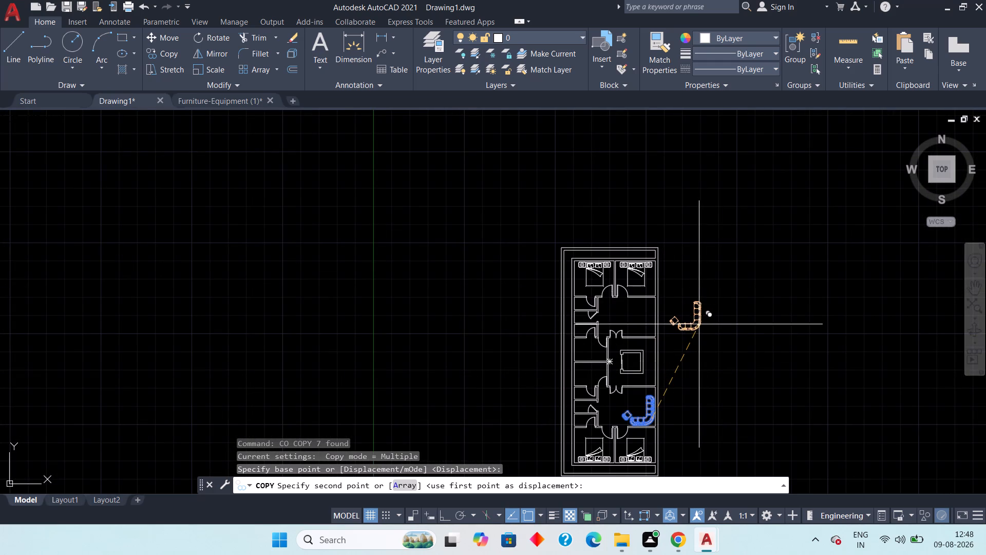
left_click(699, 326)
key("Escape")
key("Escape")
middle_click_drag(687, 379, 713, 364)
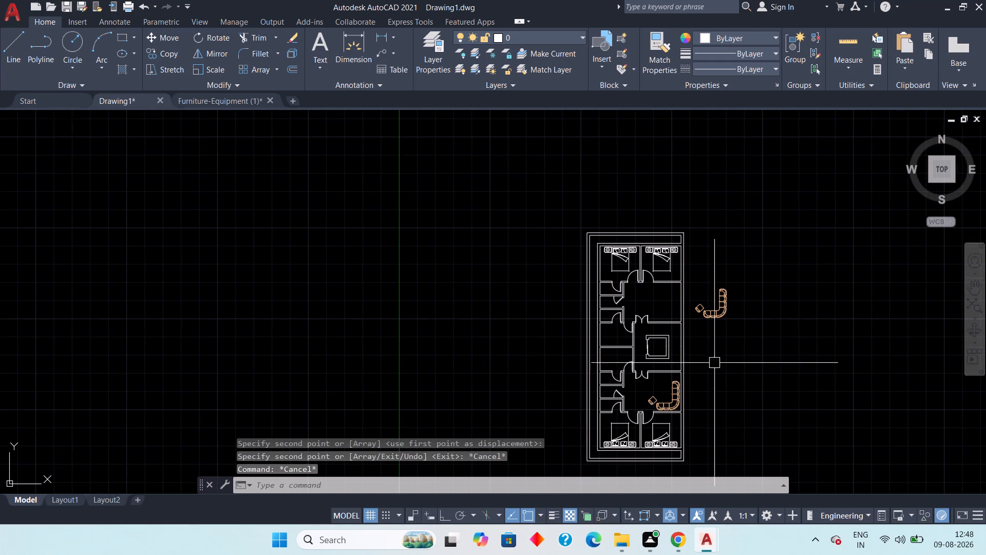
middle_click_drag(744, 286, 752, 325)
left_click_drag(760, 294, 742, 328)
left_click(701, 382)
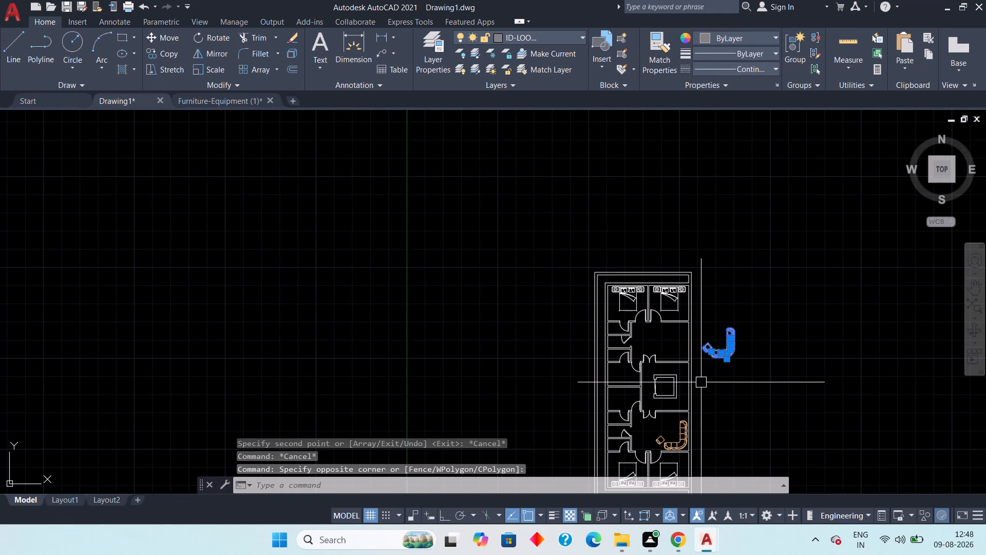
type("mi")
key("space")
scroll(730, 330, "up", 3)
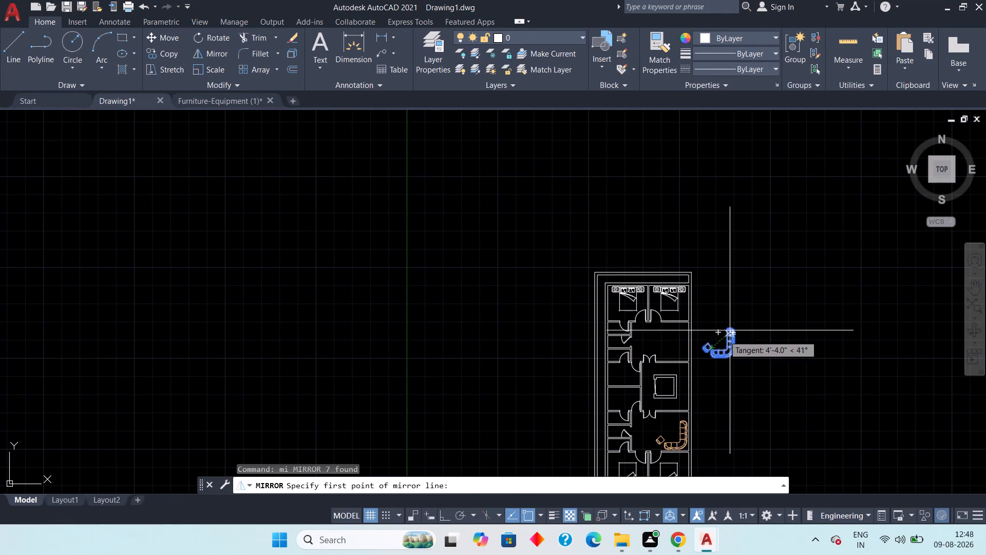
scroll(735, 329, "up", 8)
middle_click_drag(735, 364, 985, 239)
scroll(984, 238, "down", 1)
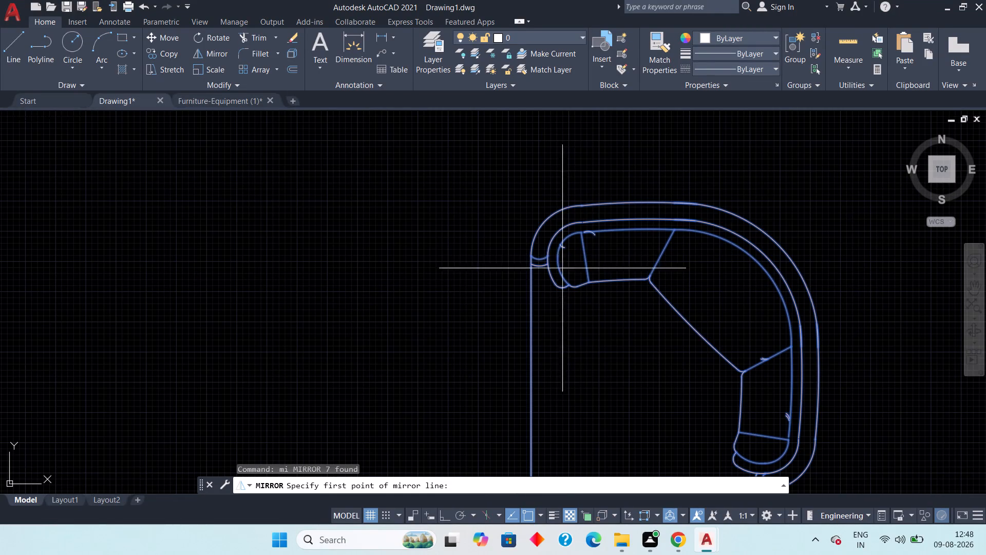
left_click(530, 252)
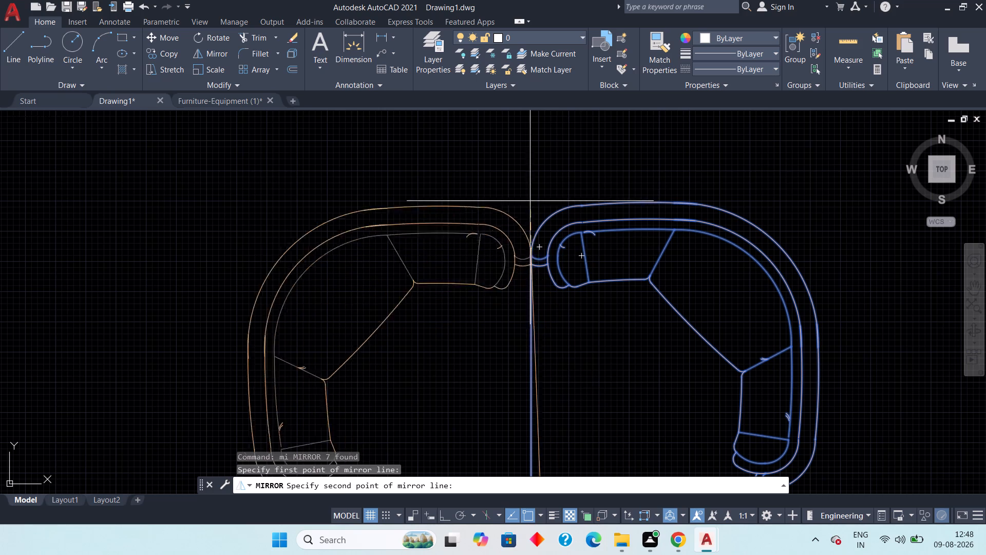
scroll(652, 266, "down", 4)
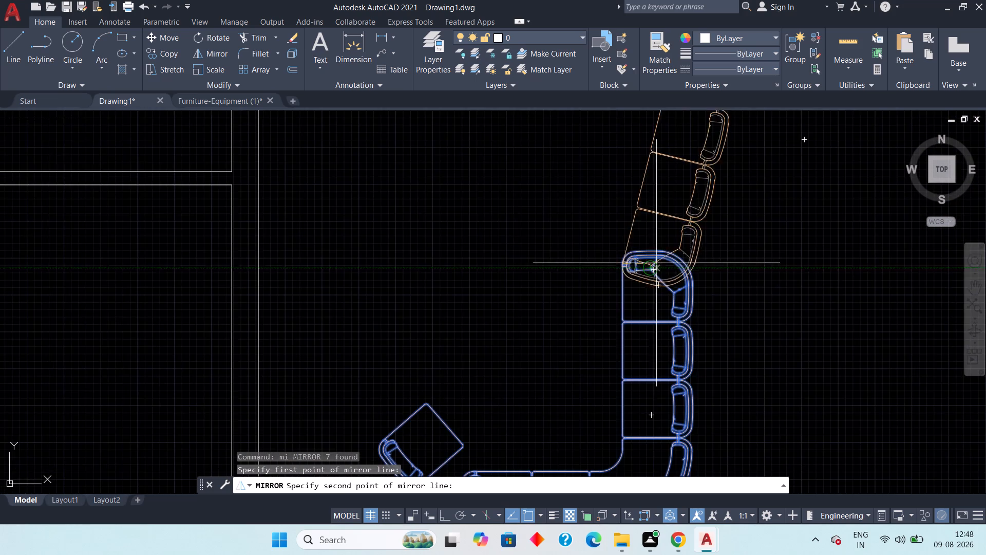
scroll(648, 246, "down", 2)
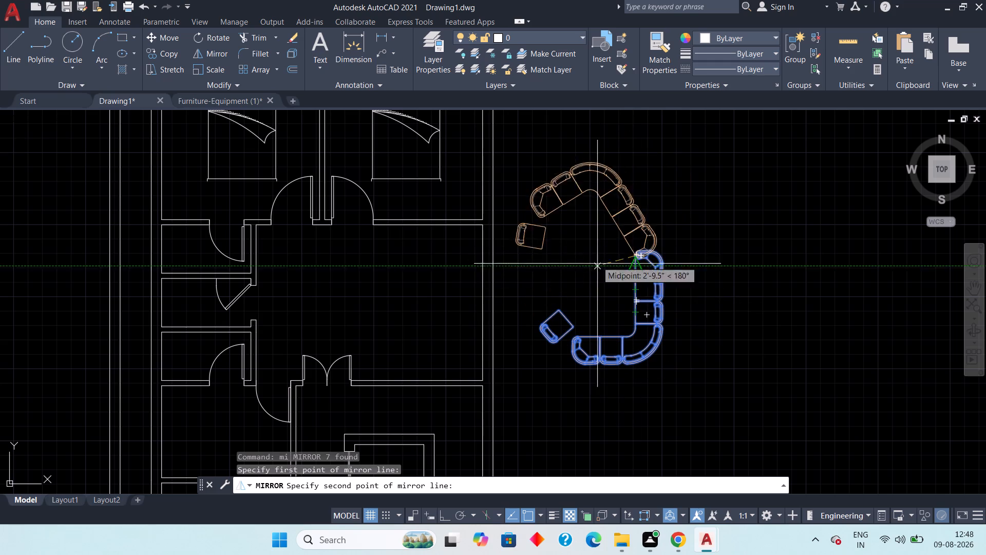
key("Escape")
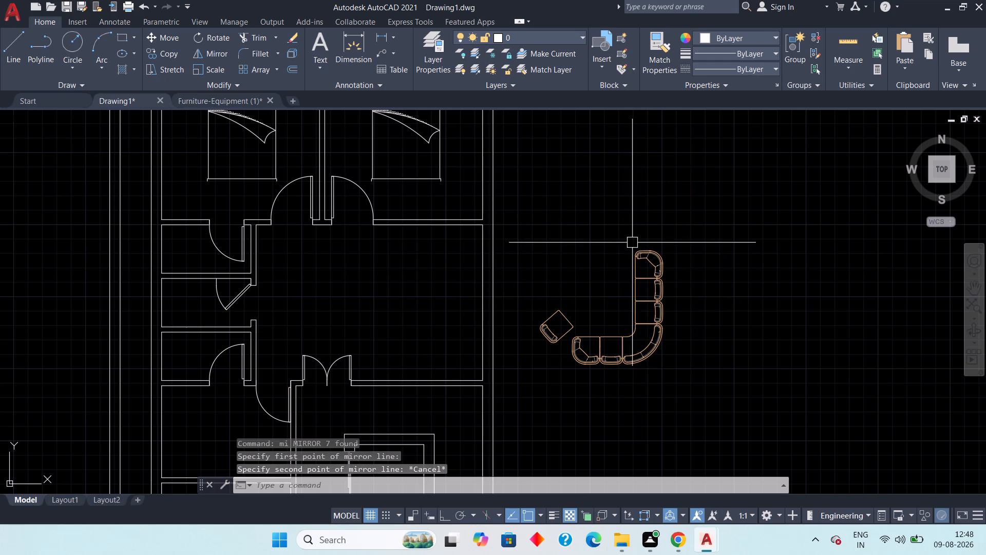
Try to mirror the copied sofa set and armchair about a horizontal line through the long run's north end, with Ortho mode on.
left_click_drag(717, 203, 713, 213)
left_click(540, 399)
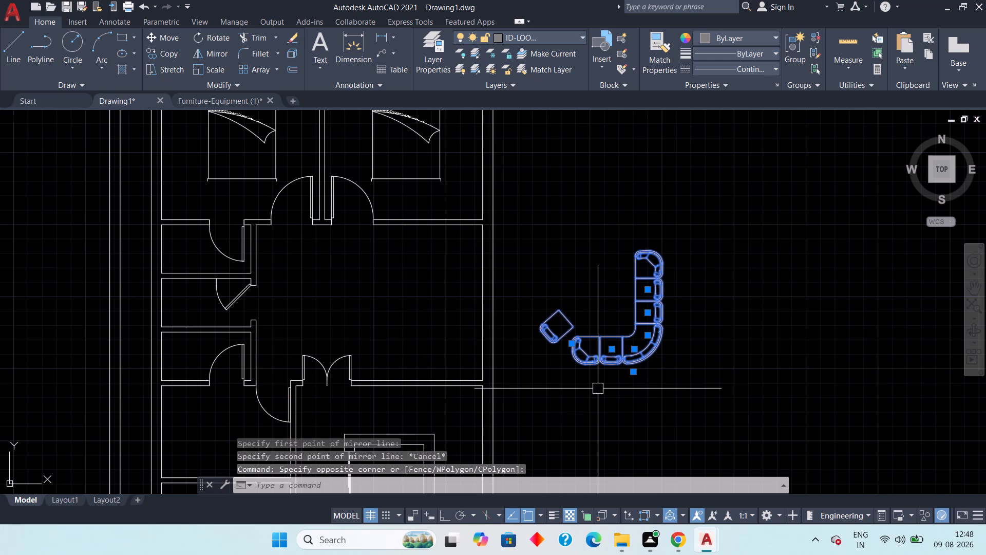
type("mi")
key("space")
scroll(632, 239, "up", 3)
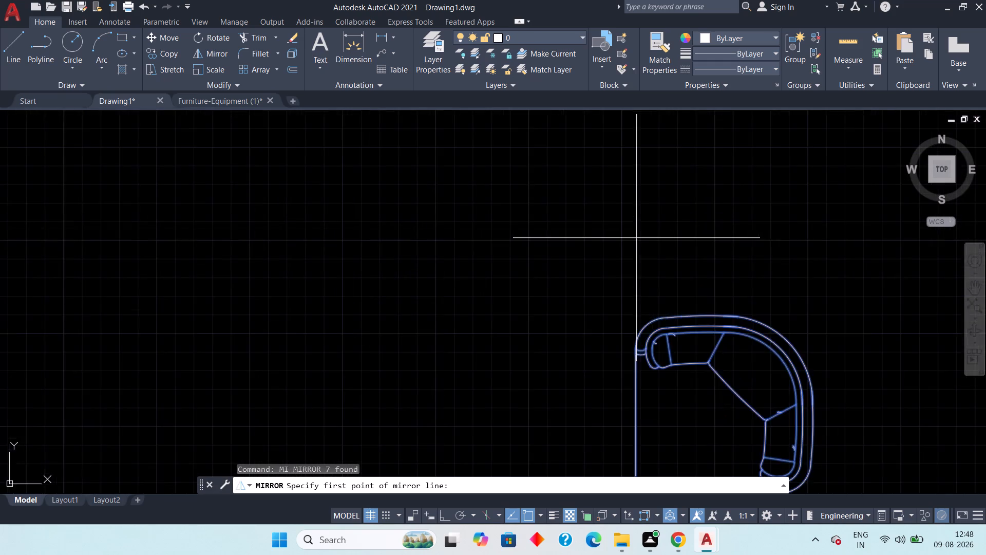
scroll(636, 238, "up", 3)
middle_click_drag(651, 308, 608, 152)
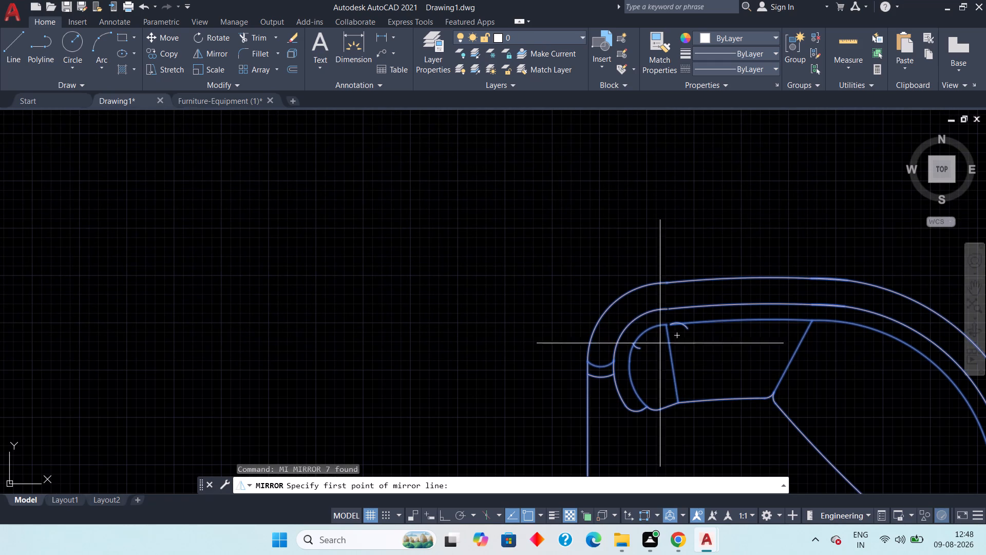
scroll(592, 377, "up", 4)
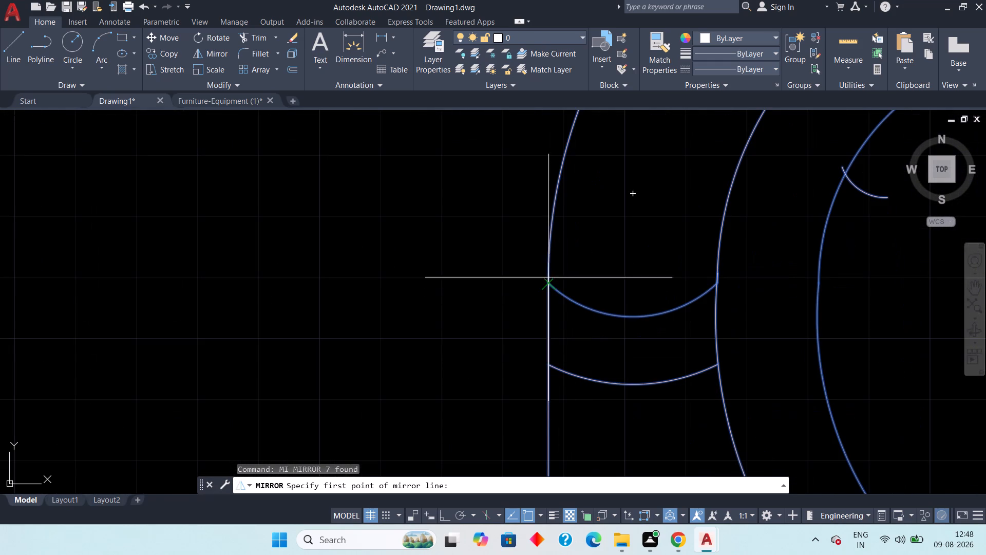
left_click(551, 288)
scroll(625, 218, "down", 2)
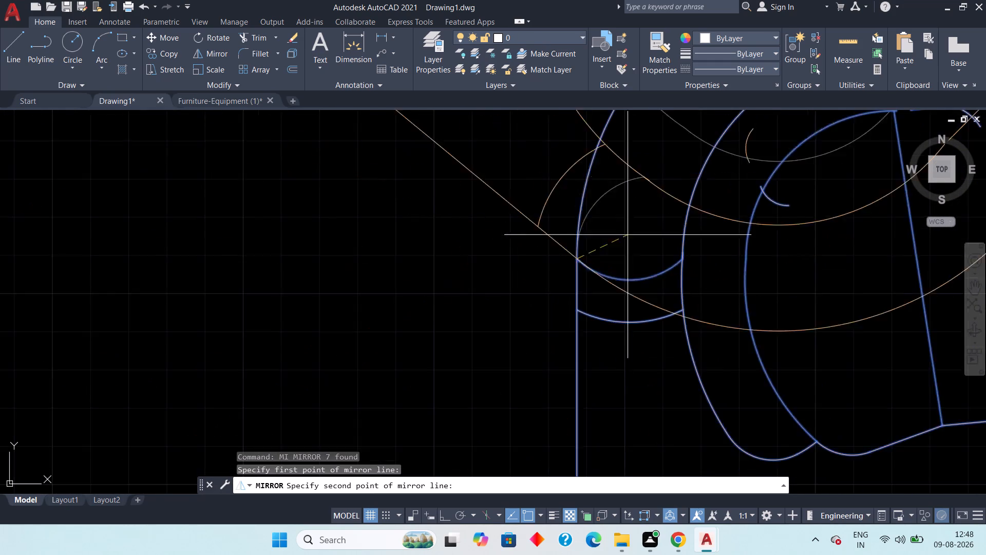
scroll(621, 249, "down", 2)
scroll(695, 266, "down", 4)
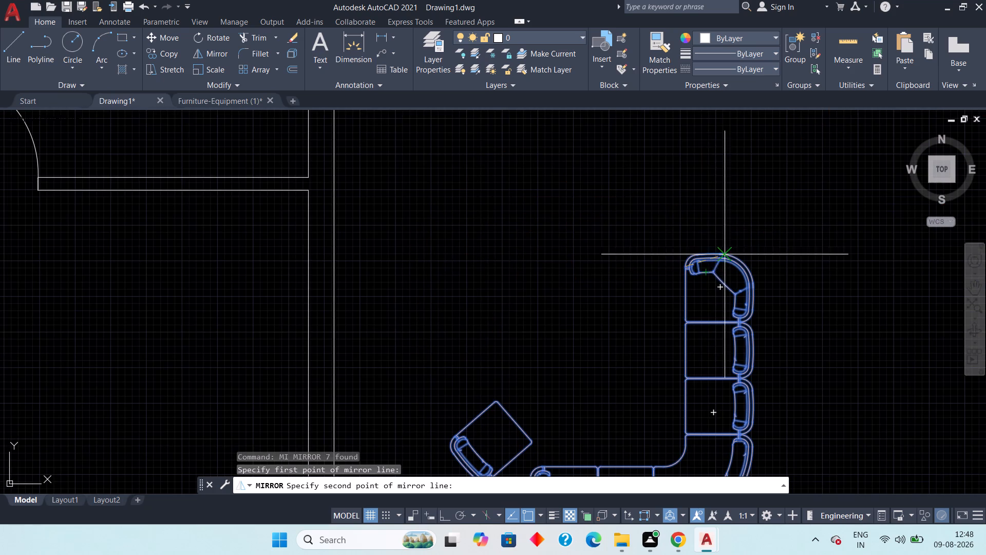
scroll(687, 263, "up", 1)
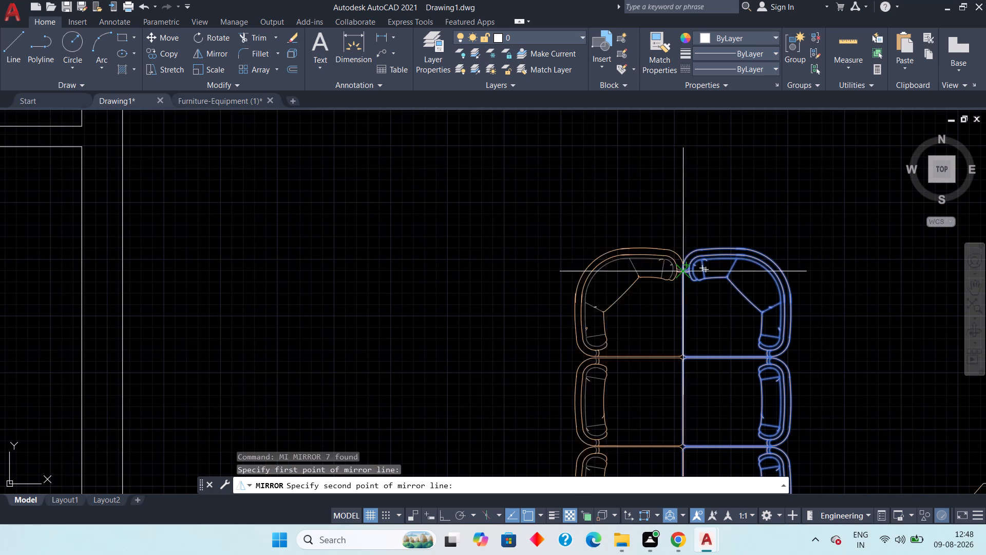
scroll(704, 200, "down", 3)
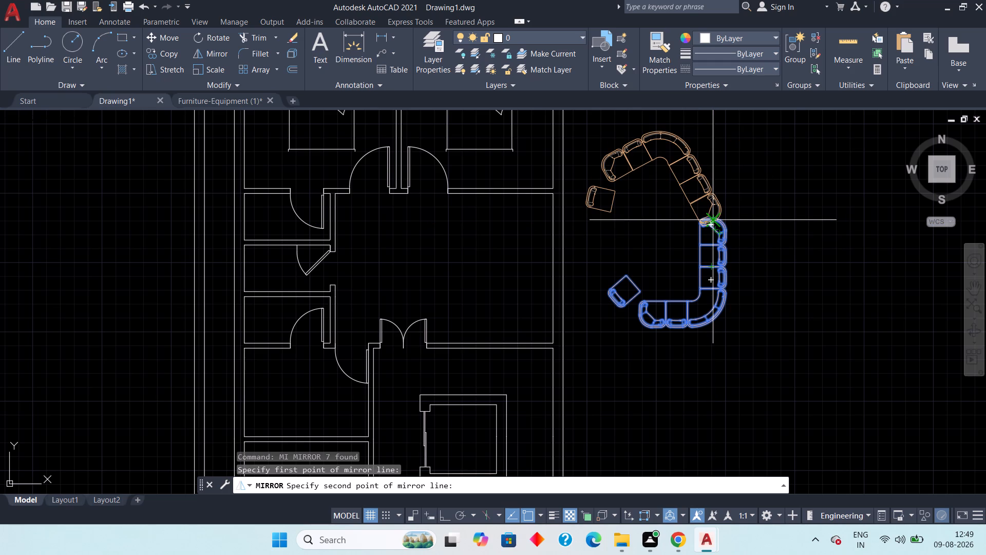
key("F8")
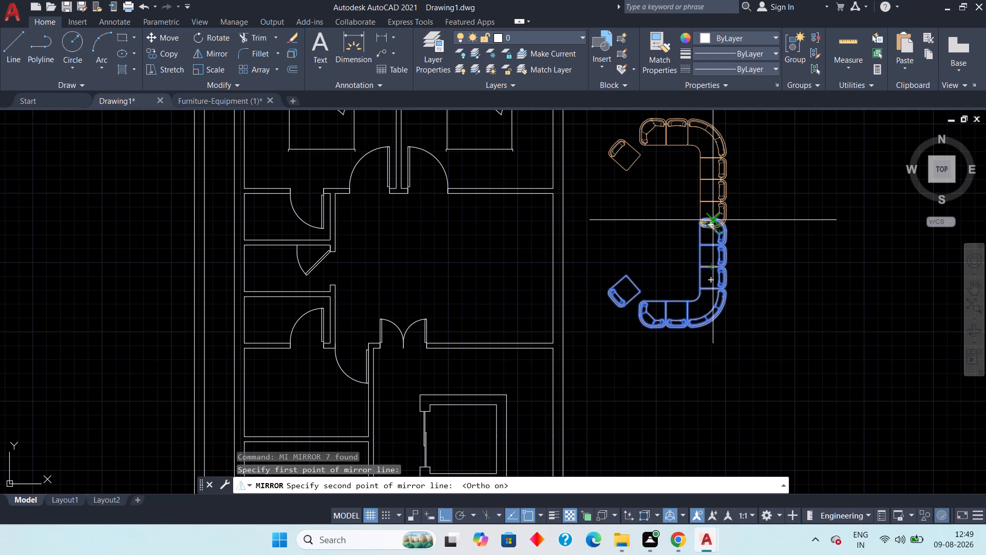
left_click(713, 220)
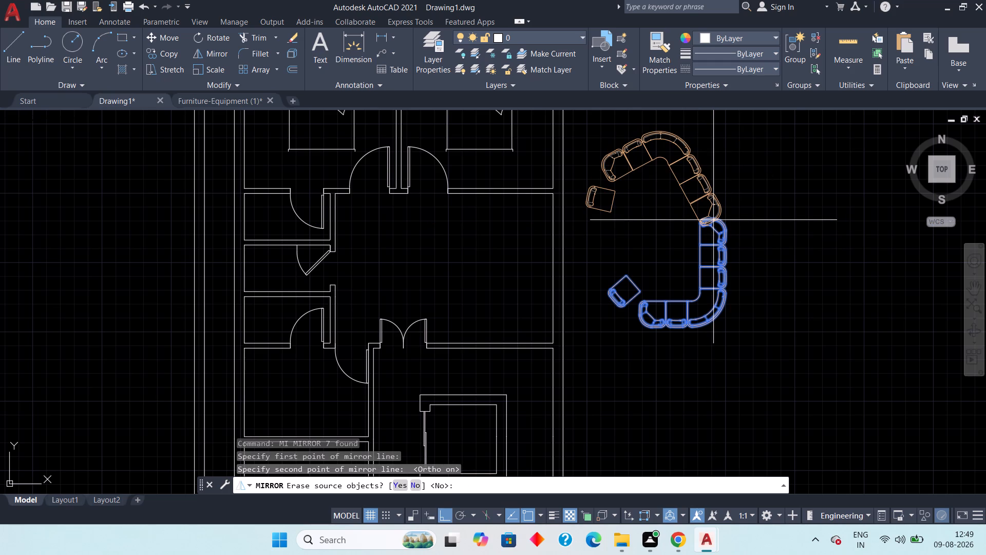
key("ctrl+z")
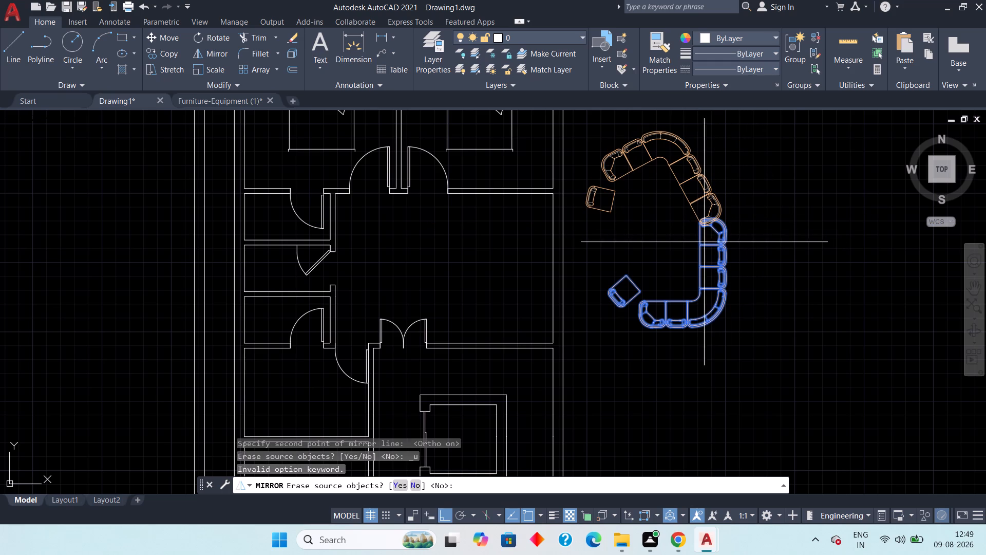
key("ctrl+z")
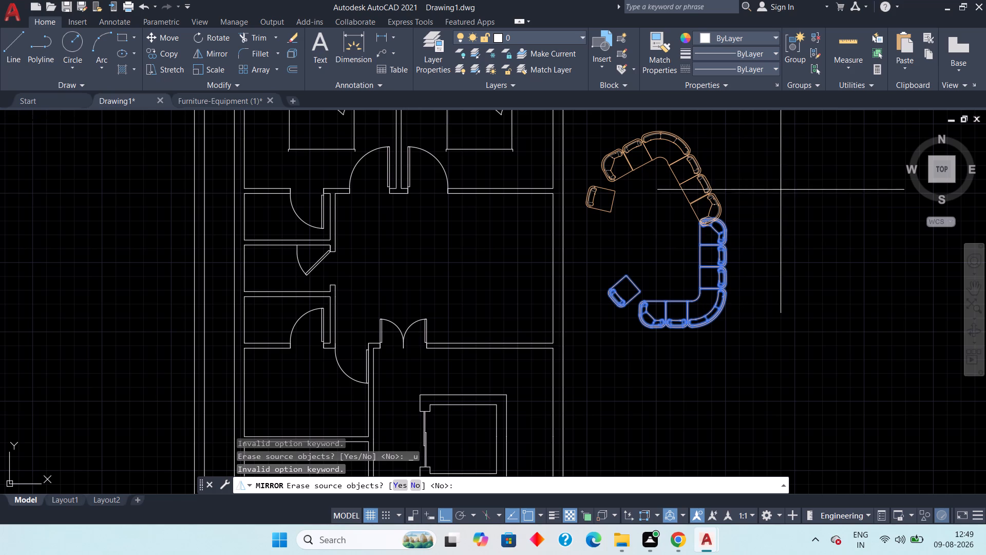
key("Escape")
Mirror the copied sofa set and armchair about a horizontal line through the long run's north end, keeping the source objects.
left_click_drag(750, 183, 733, 210)
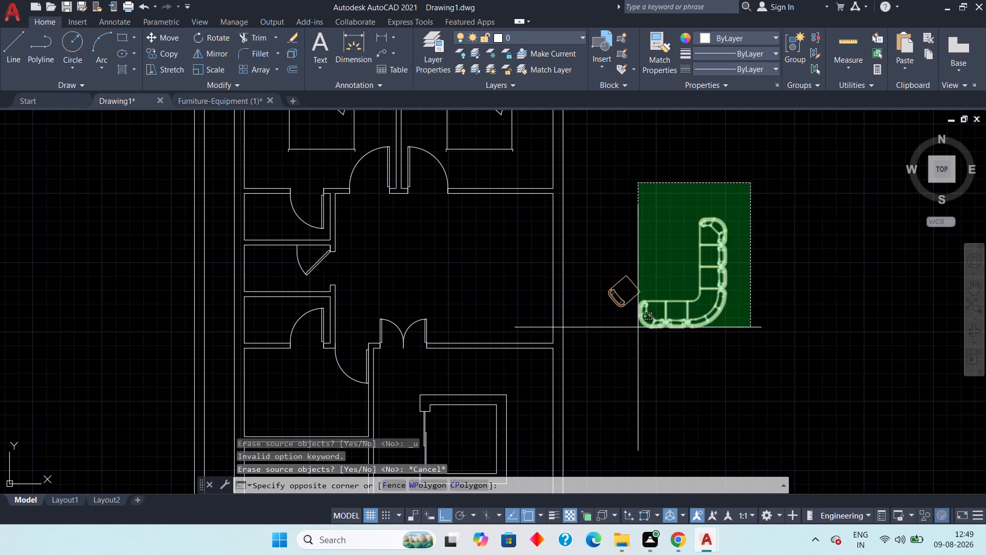
left_click(606, 332)
key("m")
key("i")
key("space")
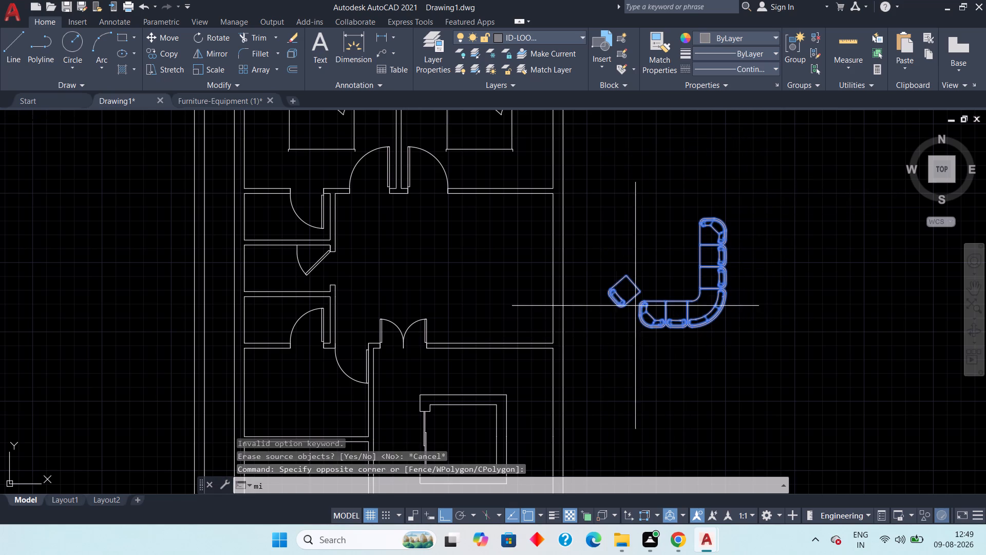
scroll(708, 206, "up", 4)
scroll(641, 312, "up", 3)
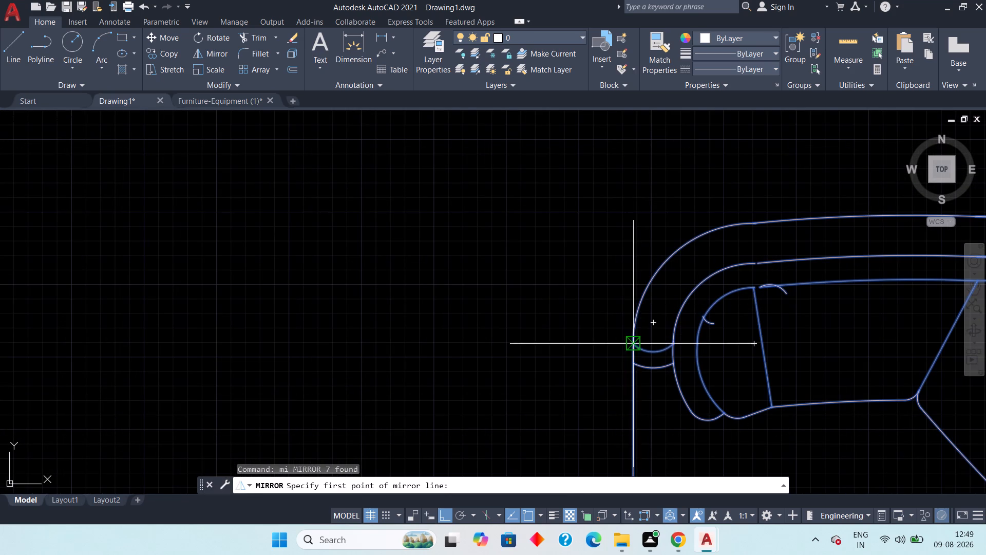
left_click(630, 341)
scroll(629, 281, "down", 4)
scroll(682, 258, "down", 2)
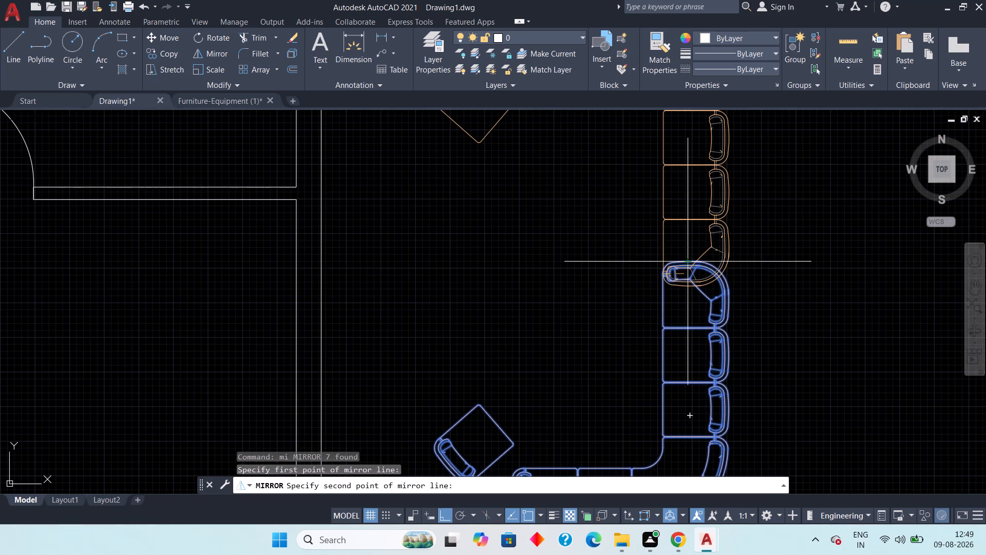
scroll(697, 246, "down", 3)
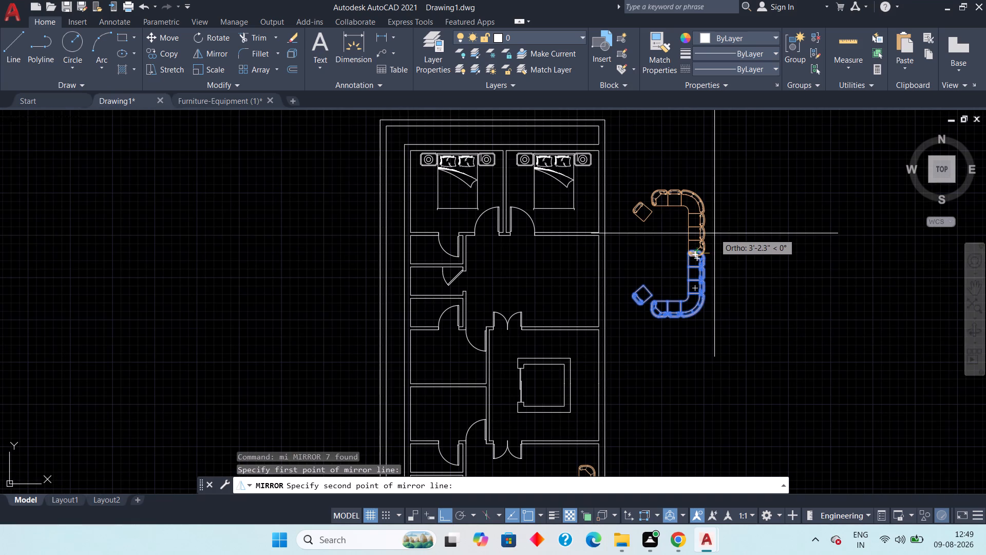
left_click(714, 233)
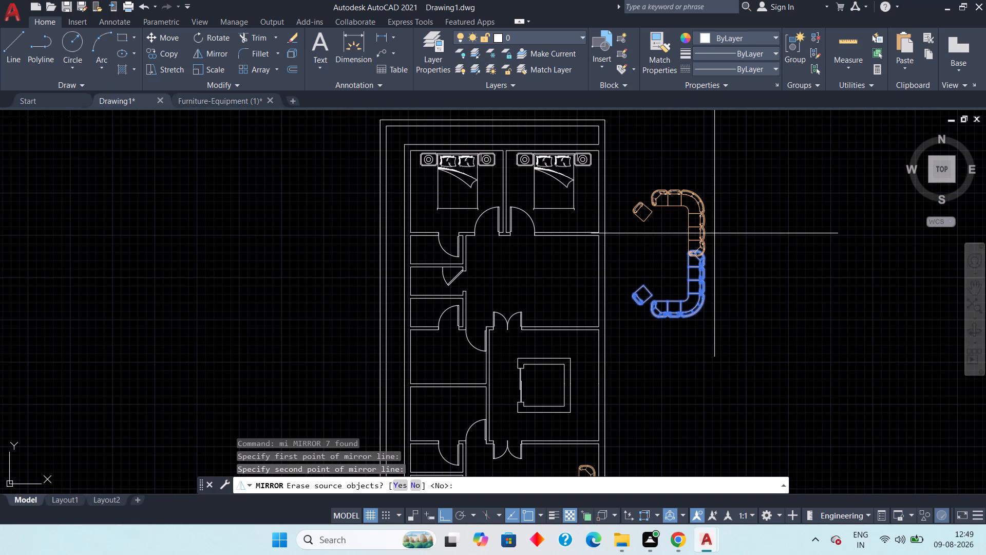
key("space")
key("Escape")
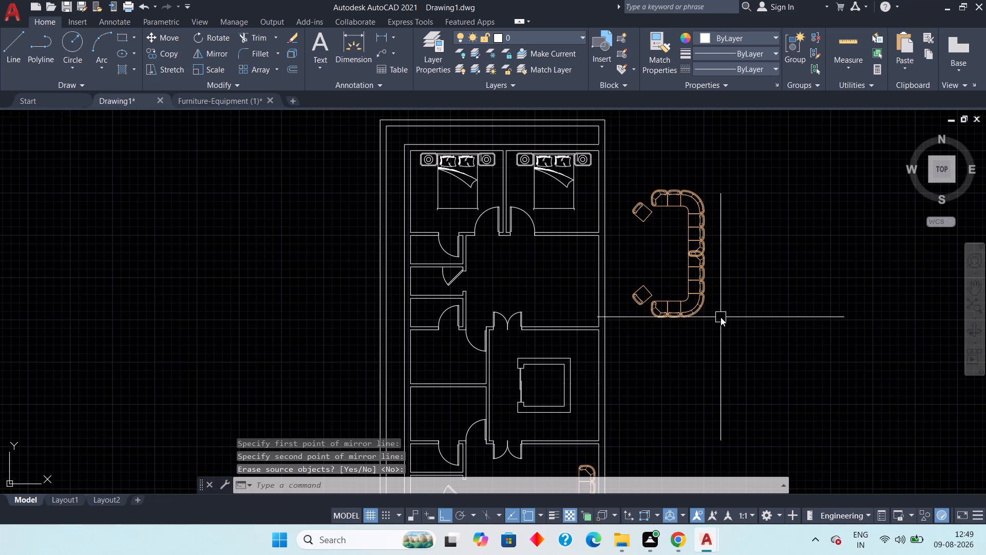
Erase the unmirrored southern sofa set and armchair from the pair outside the plan.
scroll(695, 305, "up", 2)
left_click_drag(771, 227, 764, 229)
left_click_drag(637, 323, 631, 327)
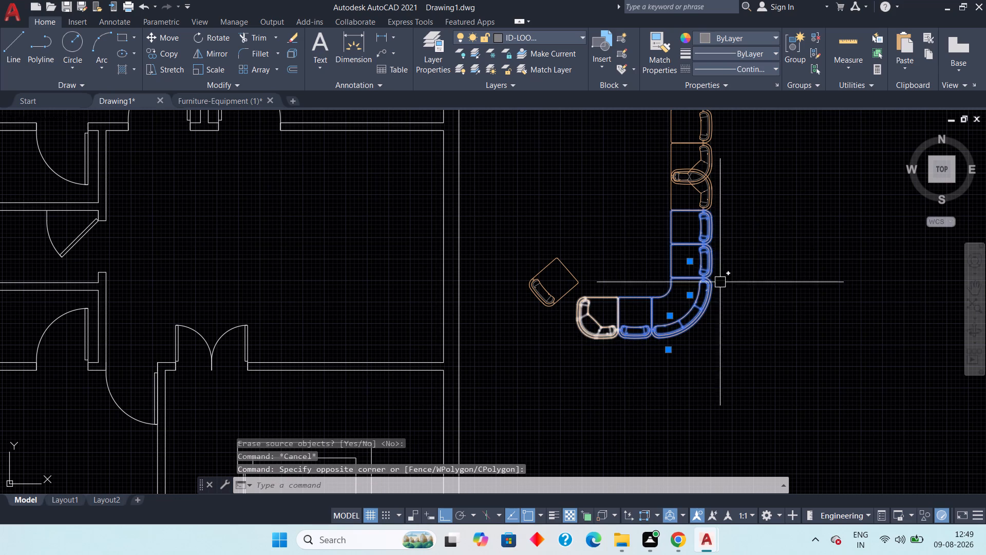
key("Escape")
left_click_drag(746, 190, 721, 218)
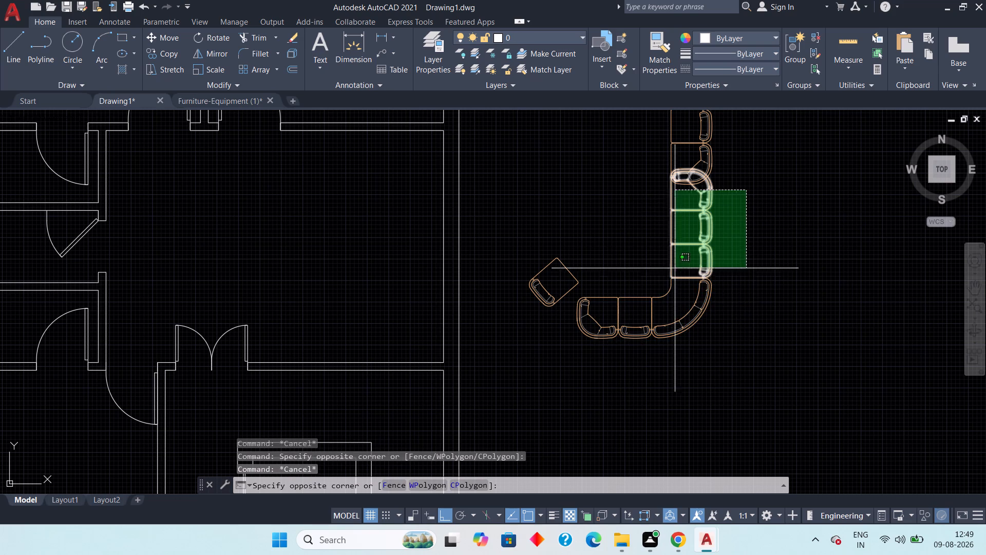
left_click(540, 354)
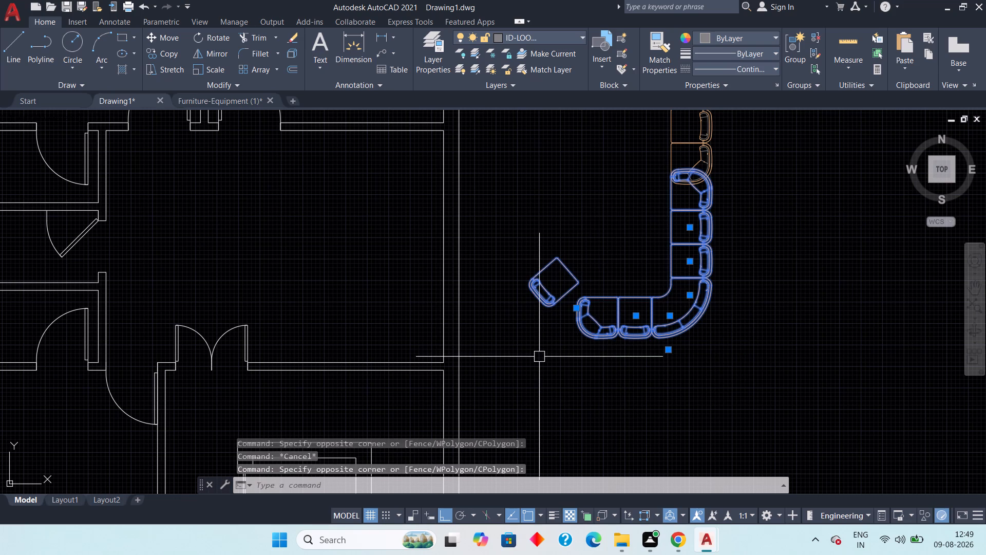
key("Delete")
Move the mirrored sofa set and armchair into the northern living room's northeast corner along the outer wall, with Ortho mode off.
scroll(572, 351, "down", 2)
middle_click_drag(623, 327, 623, 348)
left_click_drag(653, 194, 641, 215)
left_click(552, 324)
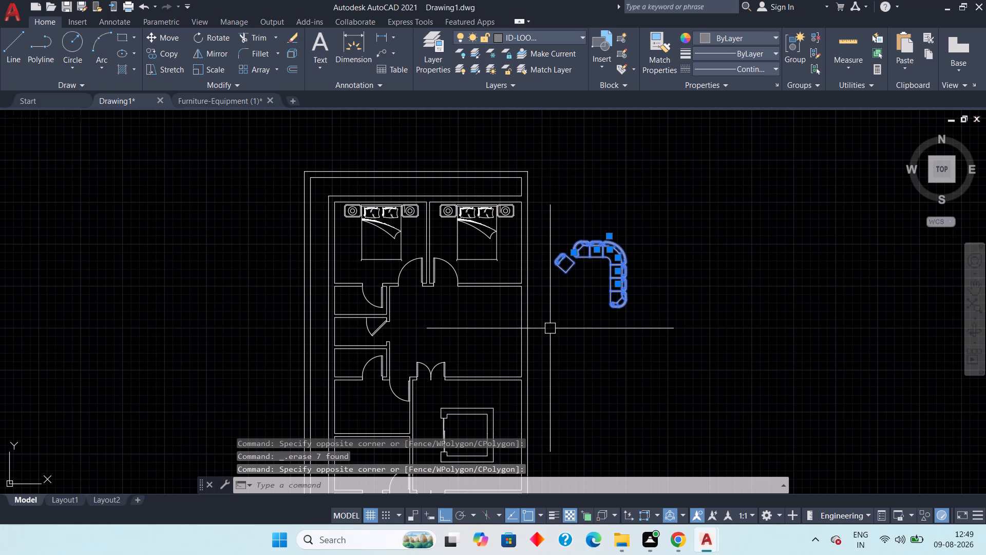
type("m")
key("space")
scroll(648, 288, "up", 3)
scroll(555, 370, "up", 3)
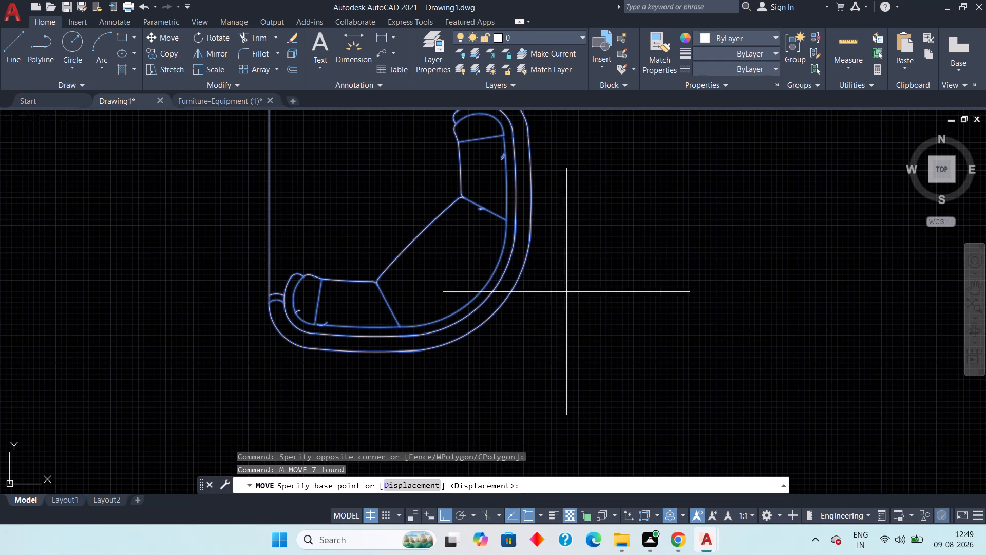
middle_click_drag(553, 248, 548, 459)
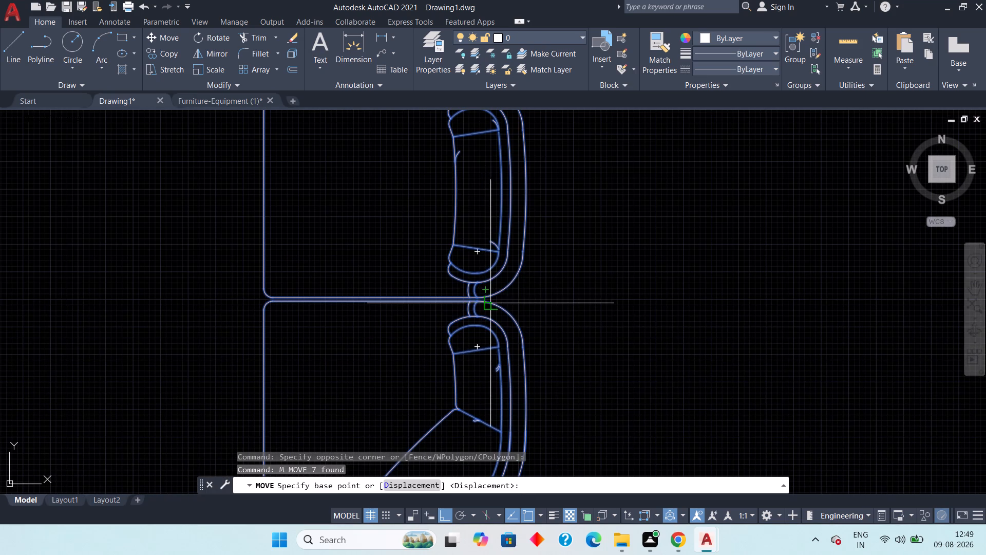
left_click(488, 303)
scroll(443, 319, "down", 6)
middle_click_drag(437, 321, 584, 332)
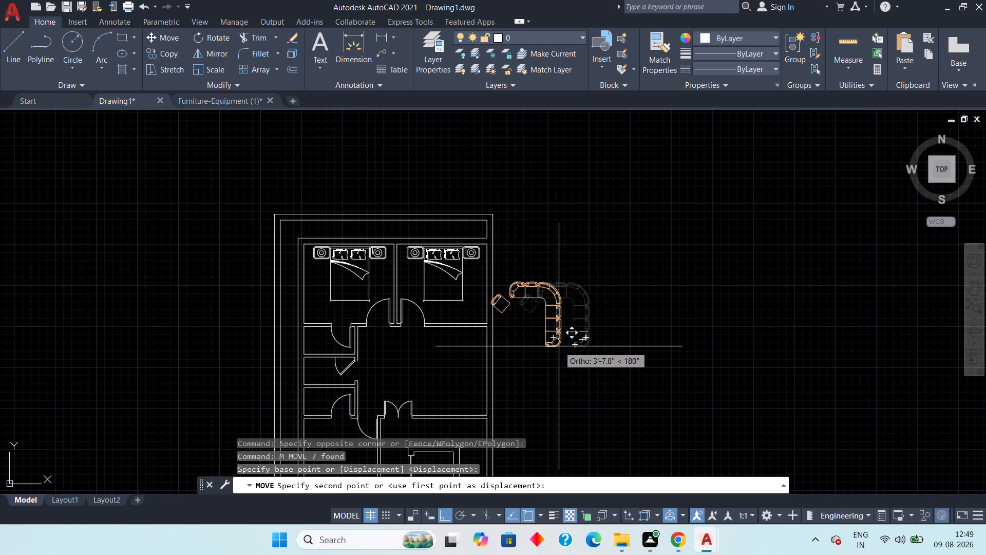
key("F8")
scroll(476, 386, "up", 3)
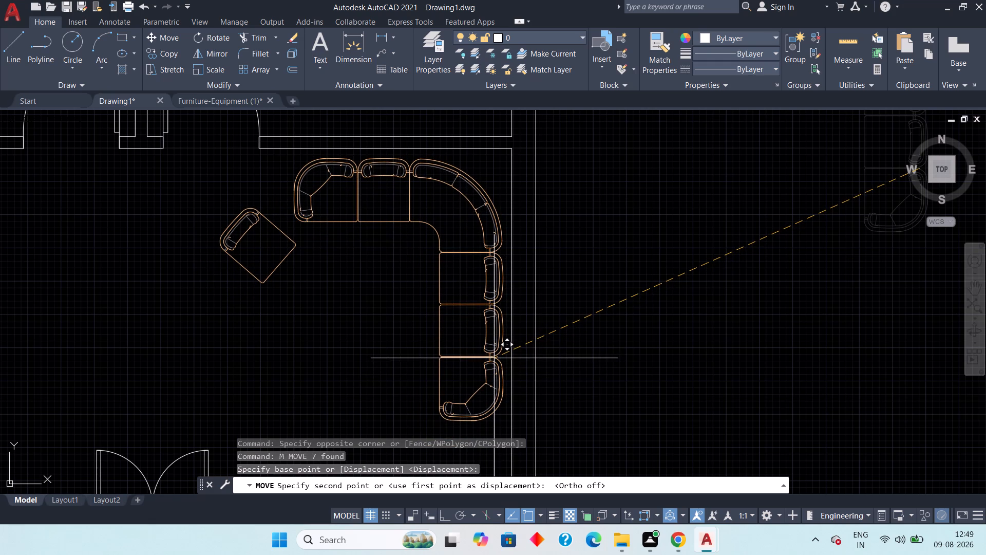
left_click(494, 358)
scroll(494, 358, "down", 4)
key("Escape")
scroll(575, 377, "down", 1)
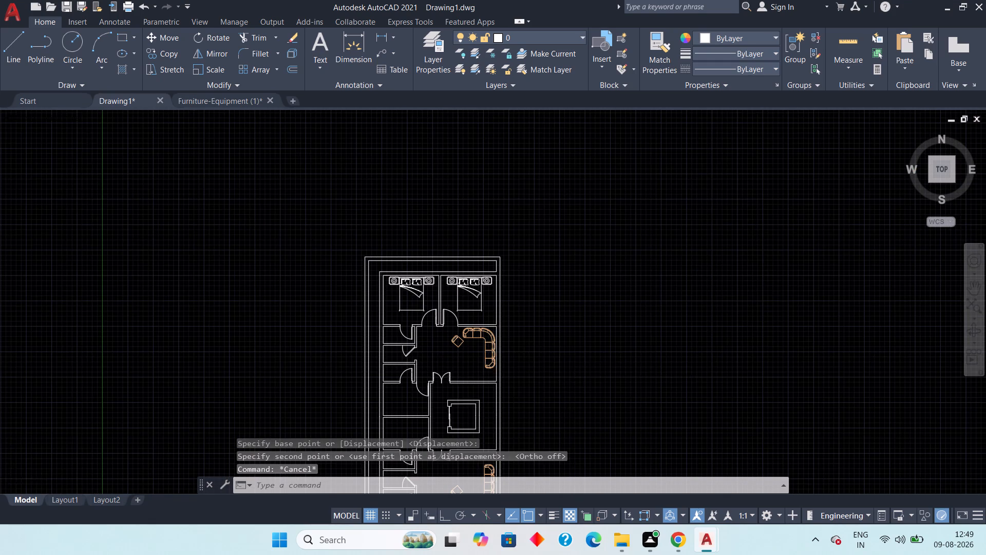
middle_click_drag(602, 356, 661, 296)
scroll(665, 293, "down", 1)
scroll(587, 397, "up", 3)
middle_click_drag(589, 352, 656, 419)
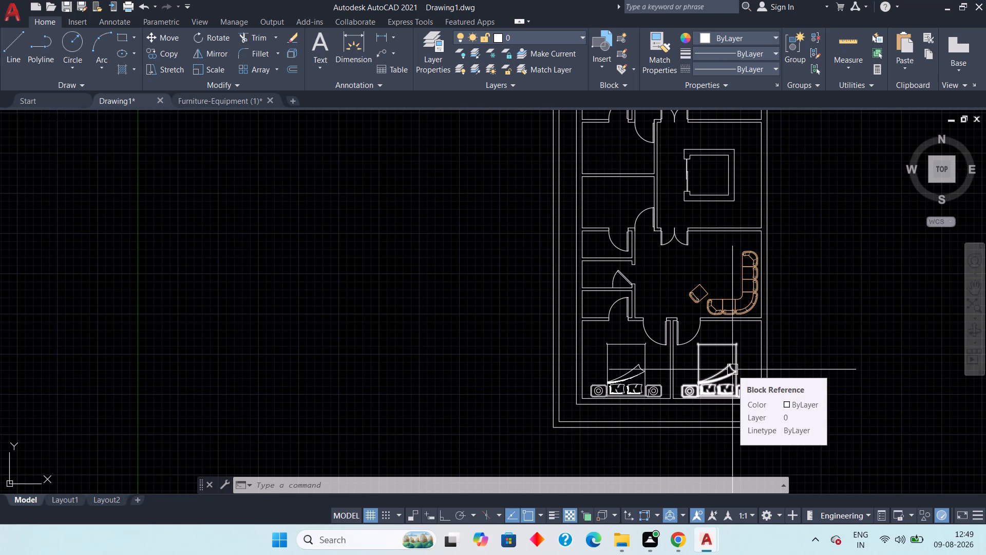
Switch to the Furniture-Equipment (1) drawing and browse the FUR-LOOSE seating, dining table and GROUP chair, armchair and living blocks.
left_click(210, 98)
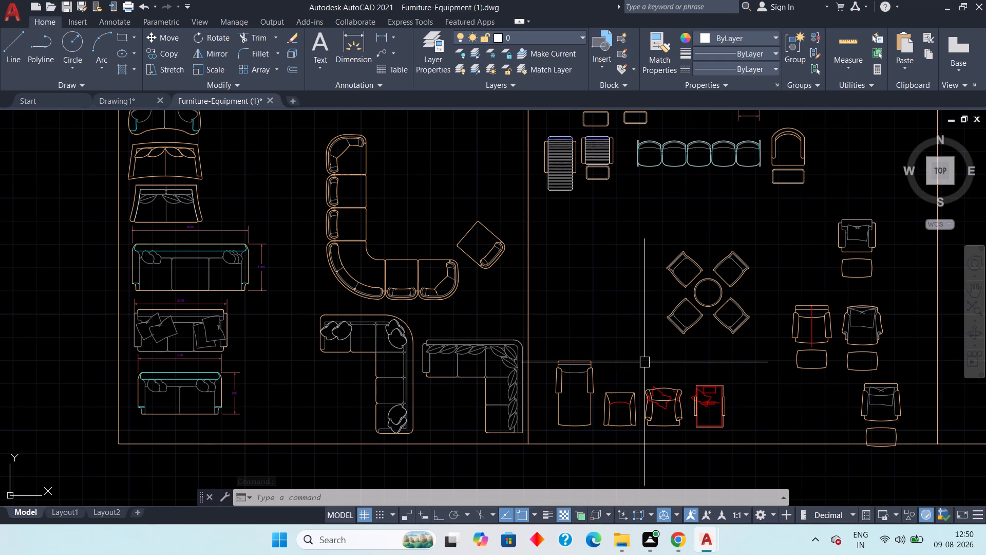
scroll(641, 357, "down", 2)
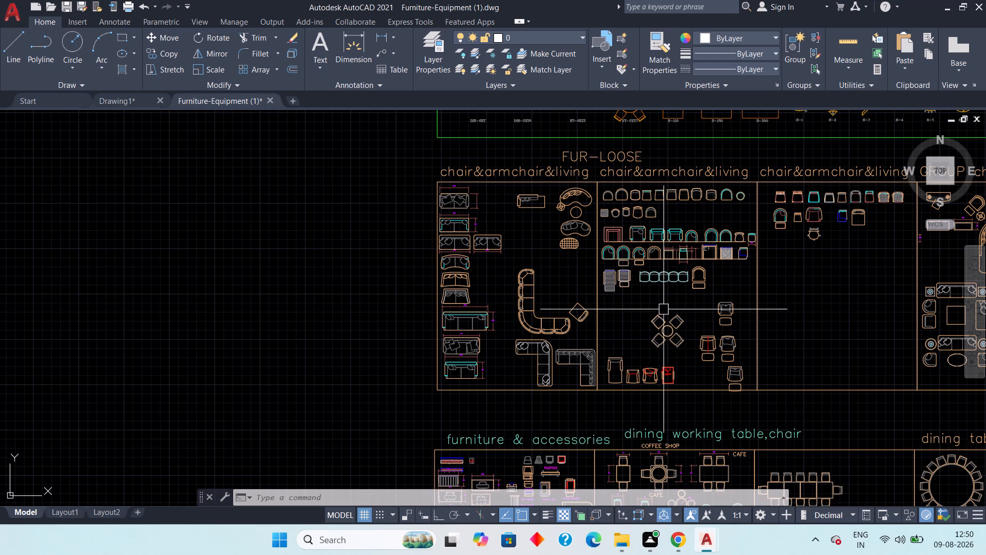
middle_click_drag(658, 306, 432, 213)
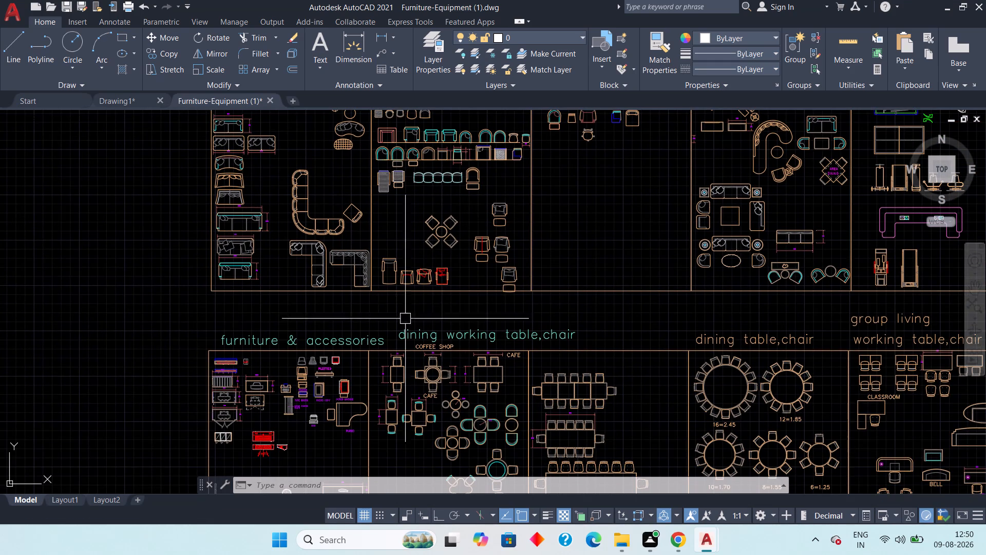
scroll(253, 398, "up", 4)
middle_click_drag(325, 372, 376, 343)
scroll(382, 339, "down", 5)
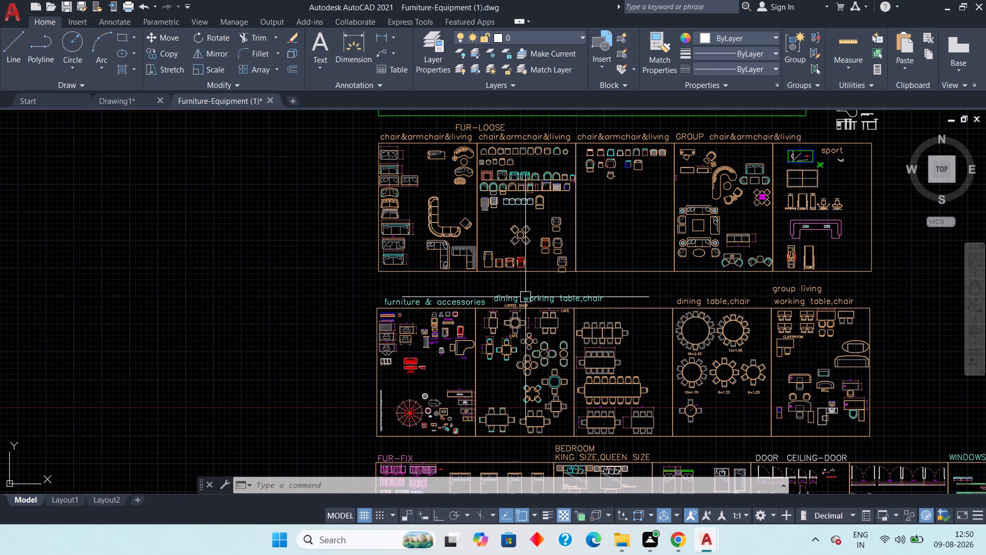
middle_click_drag(556, 282, 388, 339)
middle_click_drag(638, 260, 549, 351)
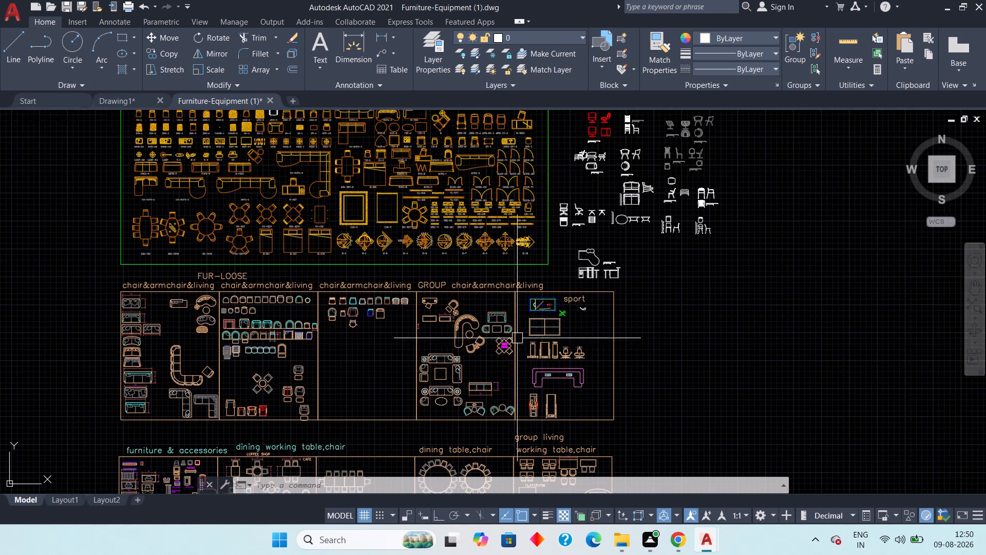
scroll(481, 338, "up", 4)
scroll(470, 323, "down", 2)
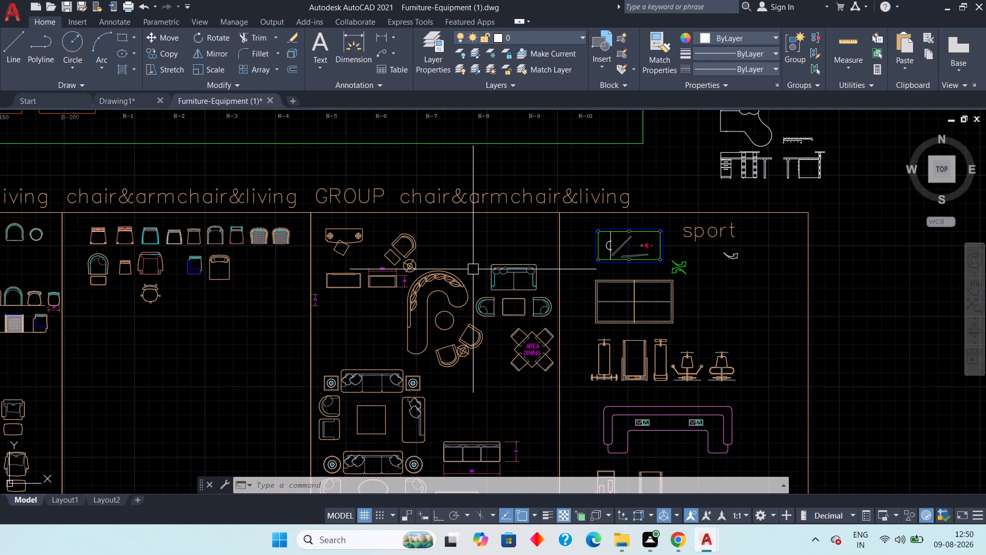
scroll(493, 308, "up", 4)
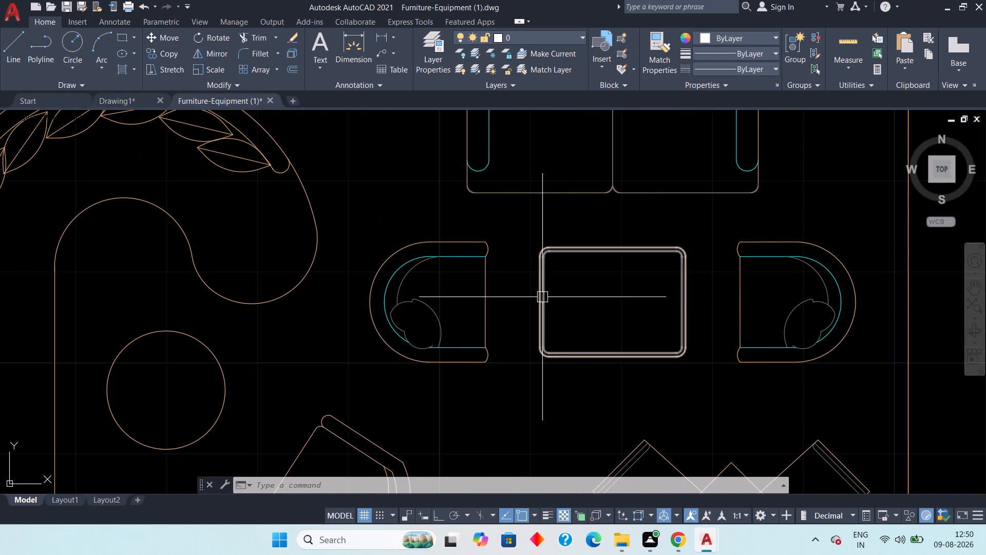
middle_click_drag(542, 297, 450, 303)
scroll(449, 303, "down", 2)
scroll(514, 318, "down", 2)
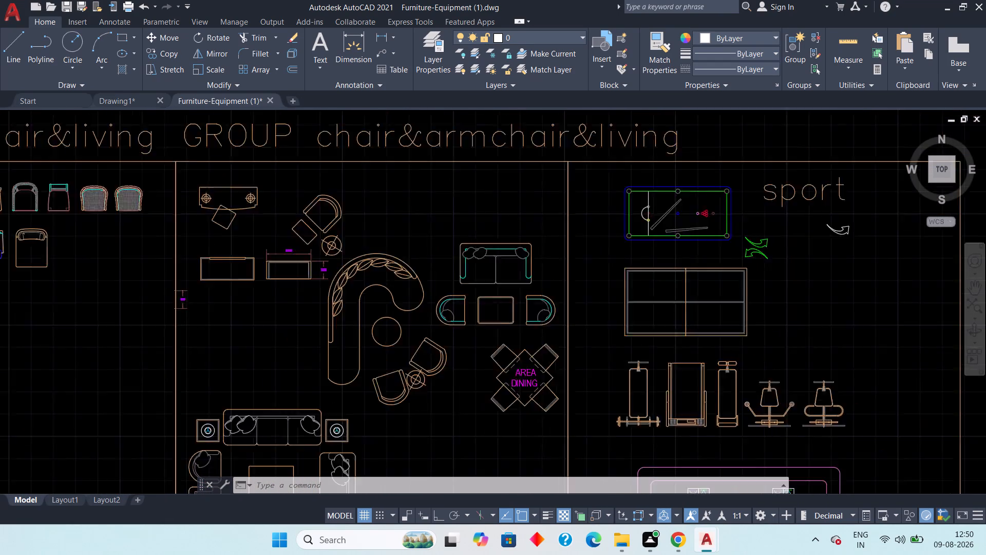
scroll(514, 318, "down", 1)
Browse the two green-framed sheets of labelled furniture blocks and the loose furniture symbols beside them.
middle_click_drag(385, 231, 425, 393)
scroll(425, 393, "down", 1)
scroll(363, 334, "up", 3)
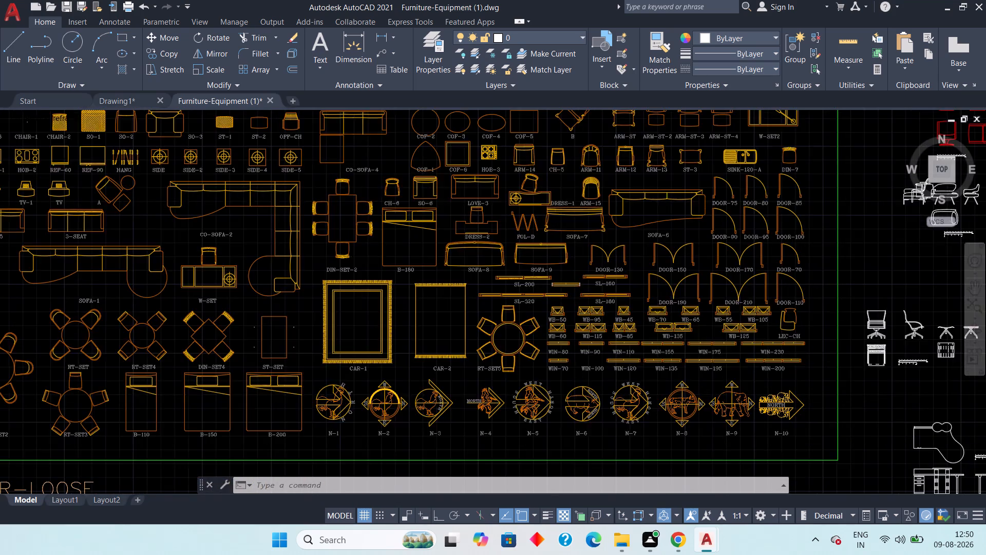
middle_click_drag(384, 342, 717, 408)
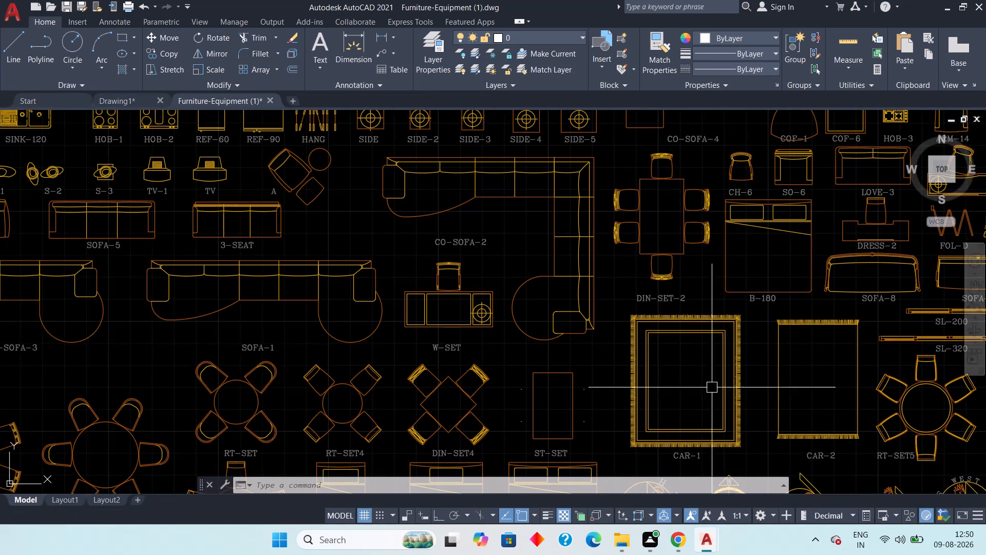
middle_click_drag(751, 381, 541, 368)
scroll(541, 368, "down", 1)
middle_click_drag(547, 351, 540, 461)
scroll(540, 461, "down", 3)
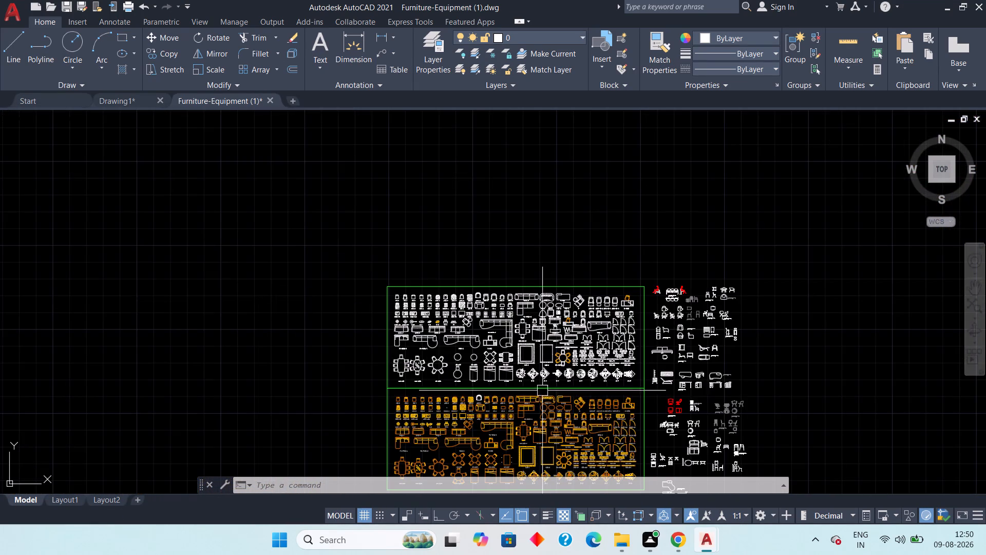
scroll(500, 355, "up", 3)
middle_click_drag(388, 325, 482, 346)
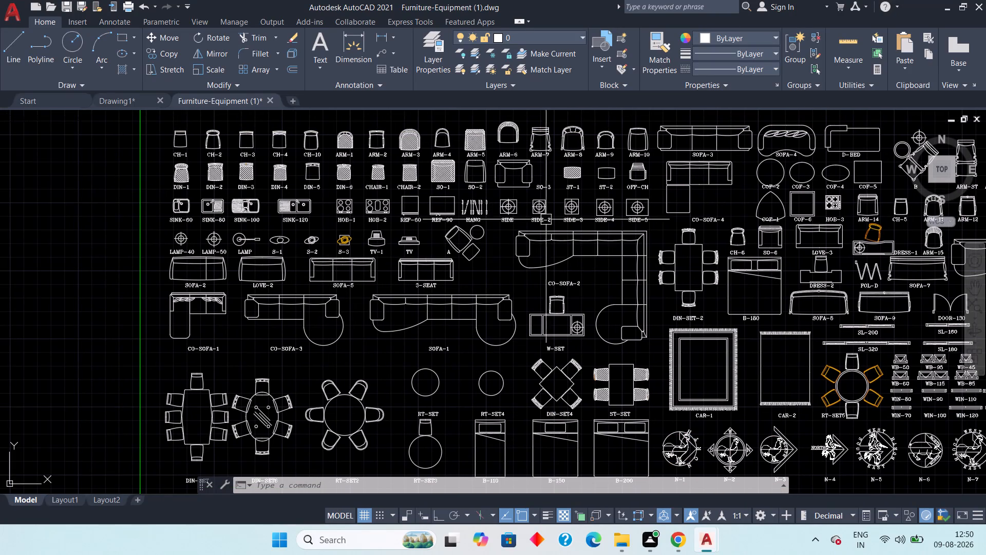
scroll(737, 207, "down", 1)
scroll(784, 182, "up", 2)
middle_click_drag(706, 210, 448, 255)
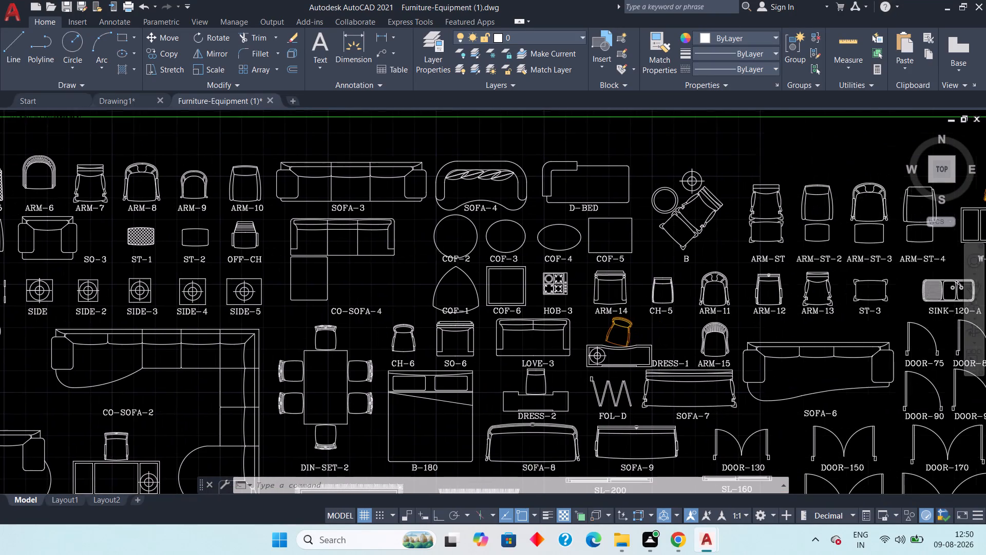
scroll(738, 267, "down", 1)
middle_click_drag(694, 264, 497, 198)
middle_click_drag(634, 279, 482, 281)
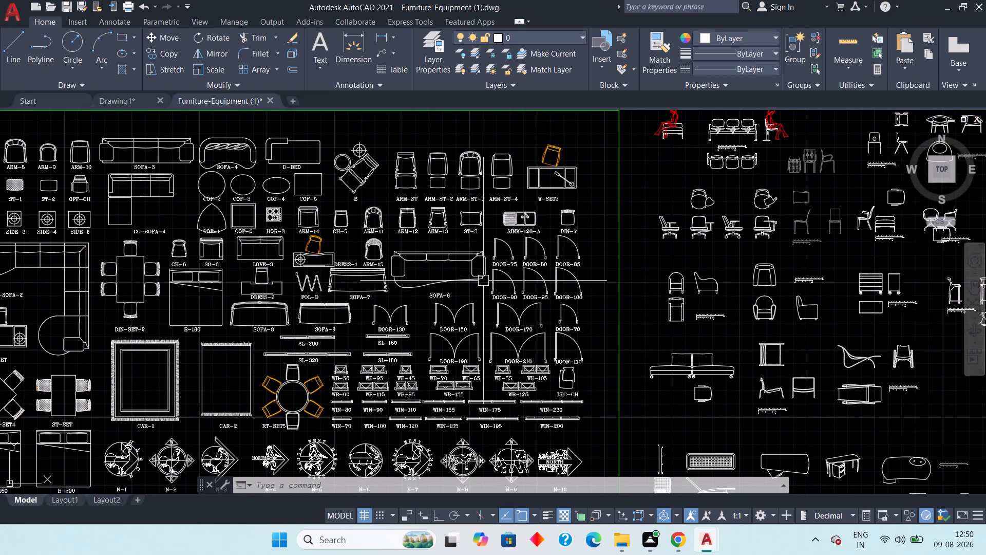
scroll(723, 290, "down", 2)
middle_click_drag(717, 290, 516, 288)
middle_click_drag(572, 275, 678, 213)
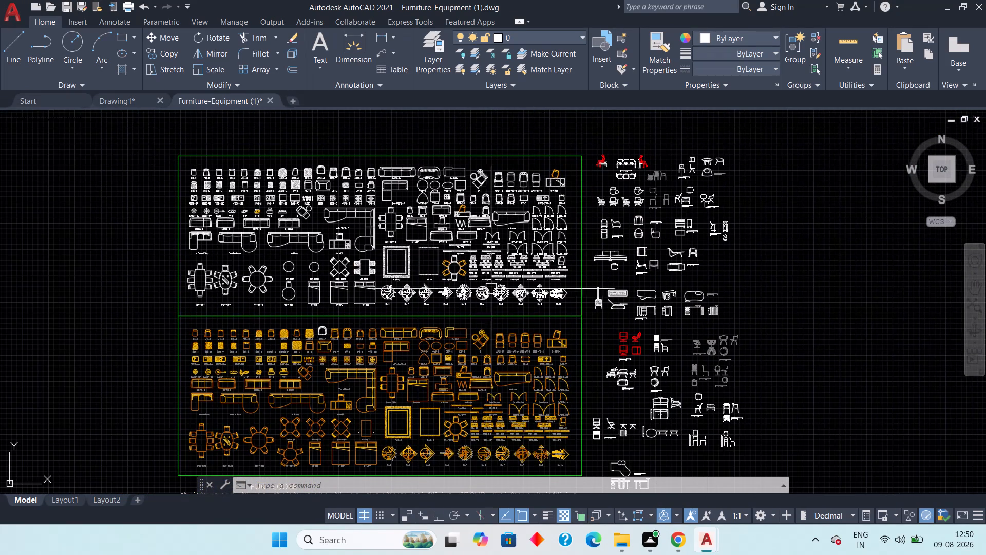
Browse the FUR-LOOSE seating, GROUP living, sport and dining table blocks for a living room table.
middle_click_drag(394, 374, 522, 292)
middle_click_drag(384, 413, 506, 308)
scroll(476, 373, "up", 1)
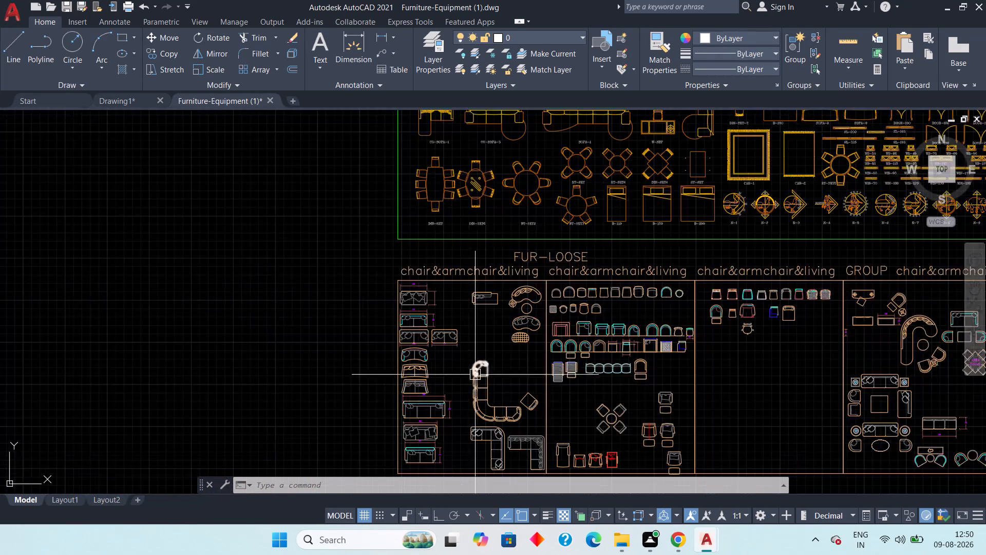
scroll(475, 375, "up", 2)
middle_click_drag(476, 372, 477, 341)
middle_click_drag(524, 385, 523, 235)
scroll(547, 334, "down", 1)
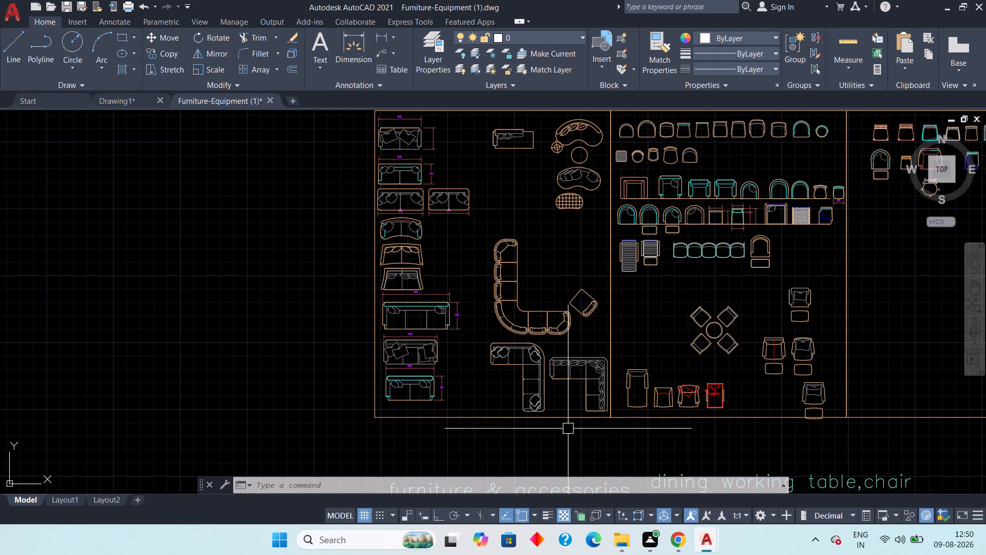
middle_click_drag(543, 211, 425, 265)
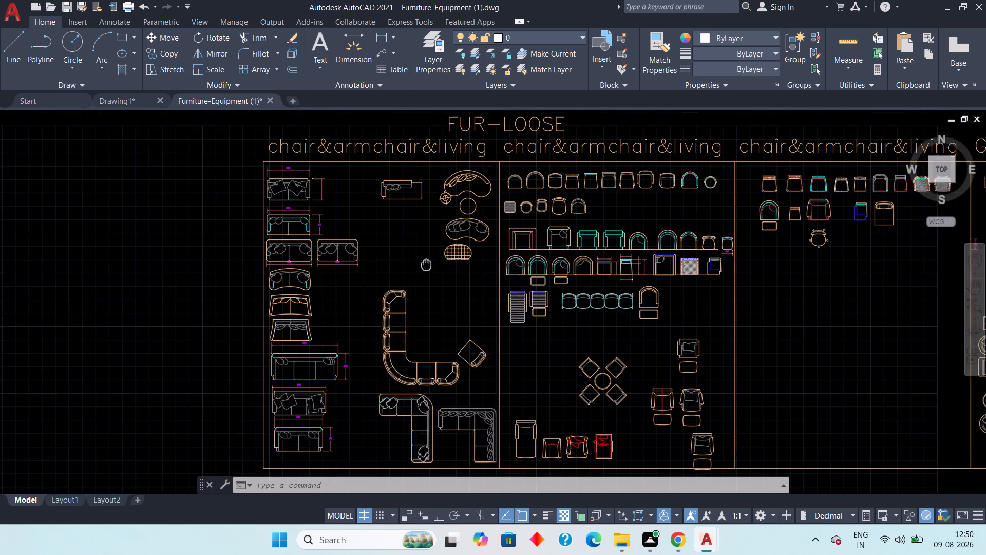
middle_click_drag(425, 265, 418, 270)
scroll(527, 328, "down", 1)
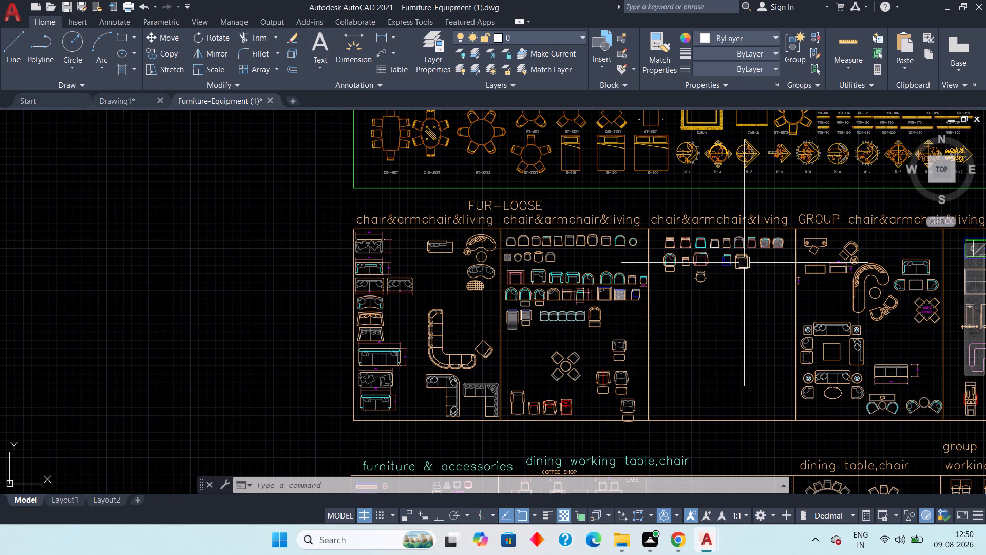
middle_click_drag(735, 332, 476, 254)
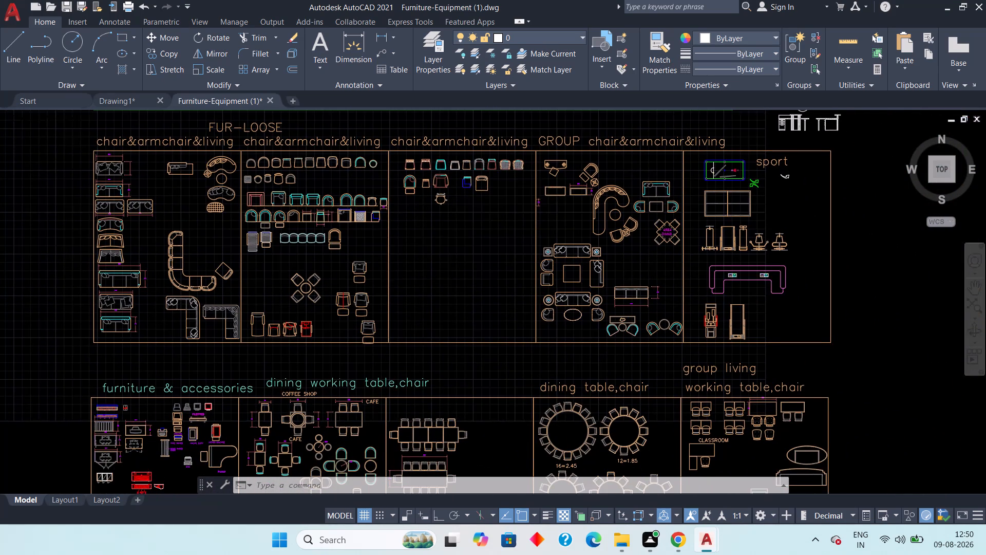
middle_click_drag(476, 254, 503, 139)
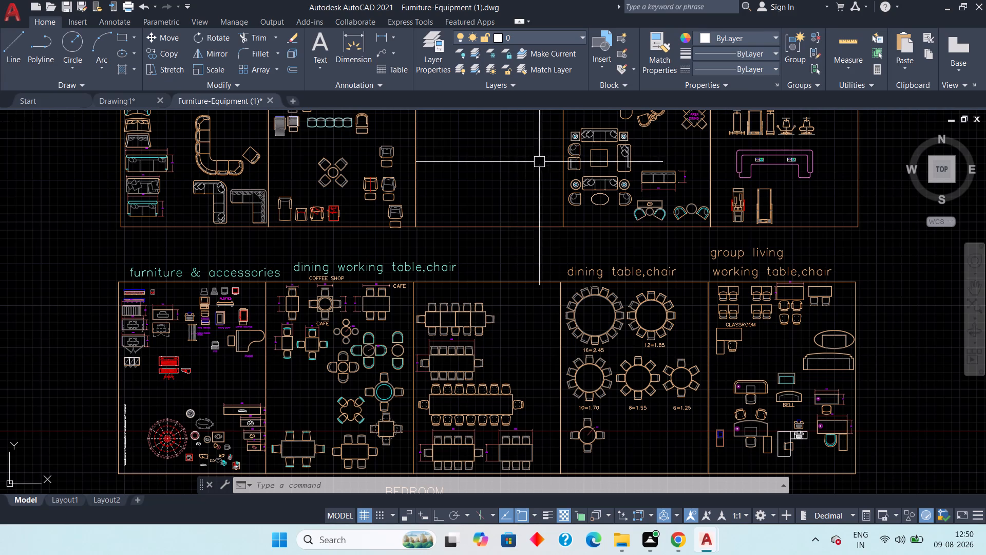
middle_click_drag(534, 169, 358, 358)
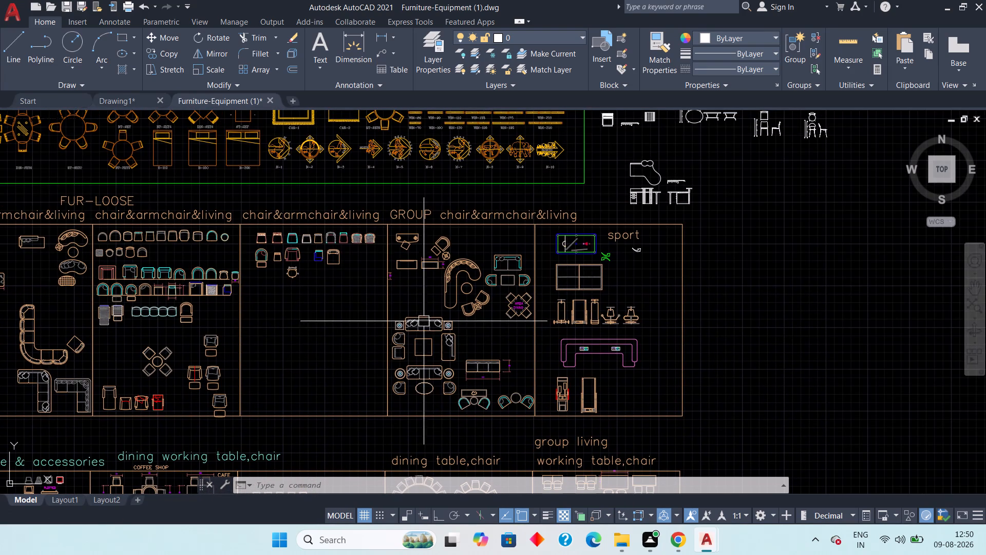
scroll(419, 350, "up", 4)
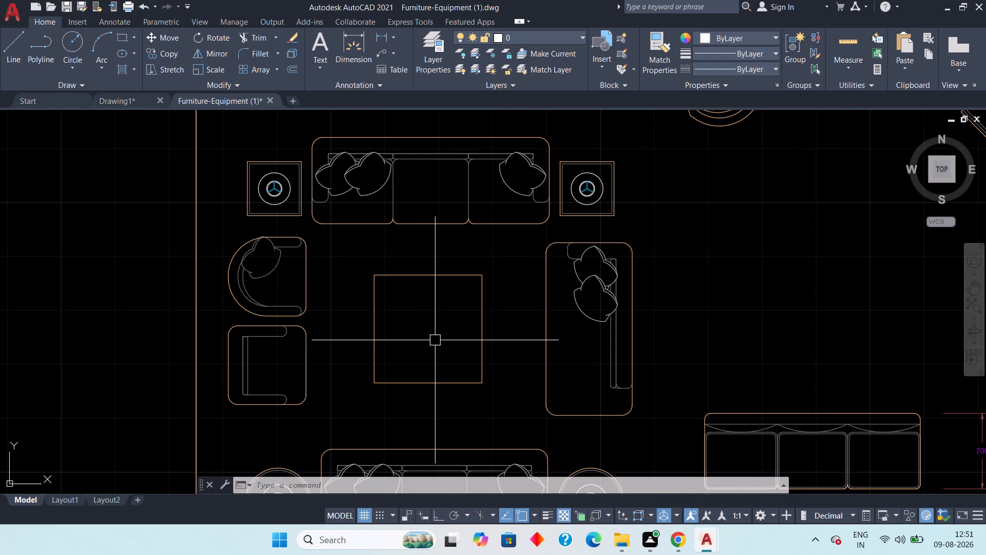
scroll(430, 340, "down", 3)
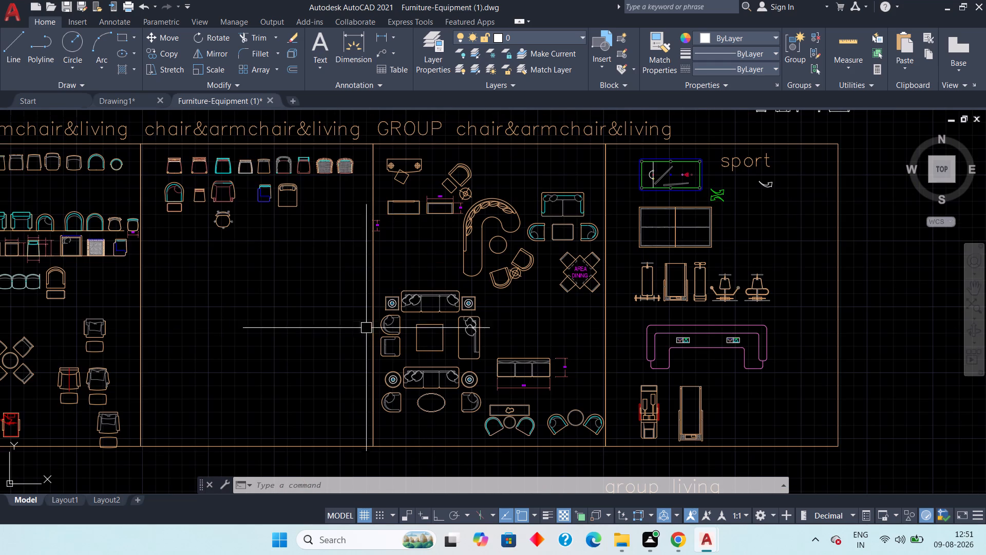
middle_click_drag(328, 327, 364, 331)
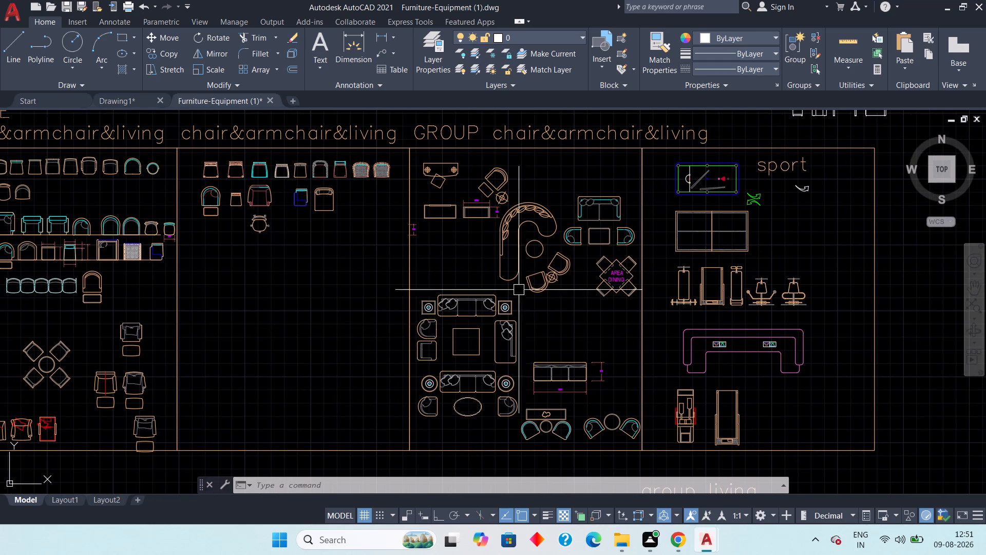
Copy the rounded rectangular coffee table between the two GROUP armchairs and paste it into Drawing1's southern living room, northwest of the sofa.
scroll(629, 218, "up", 3)
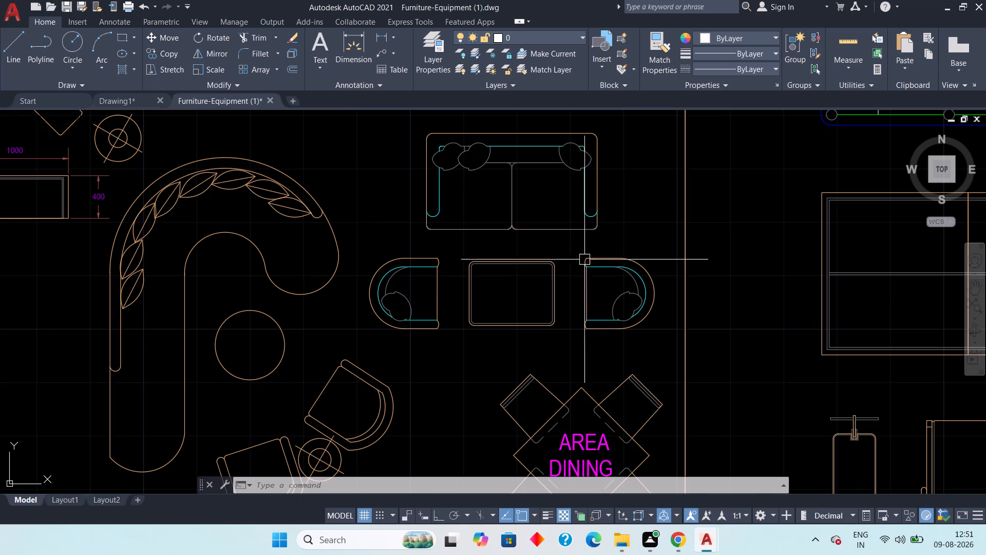
scroll(562, 260, "up", 2)
left_click_drag(563, 235, 555, 243)
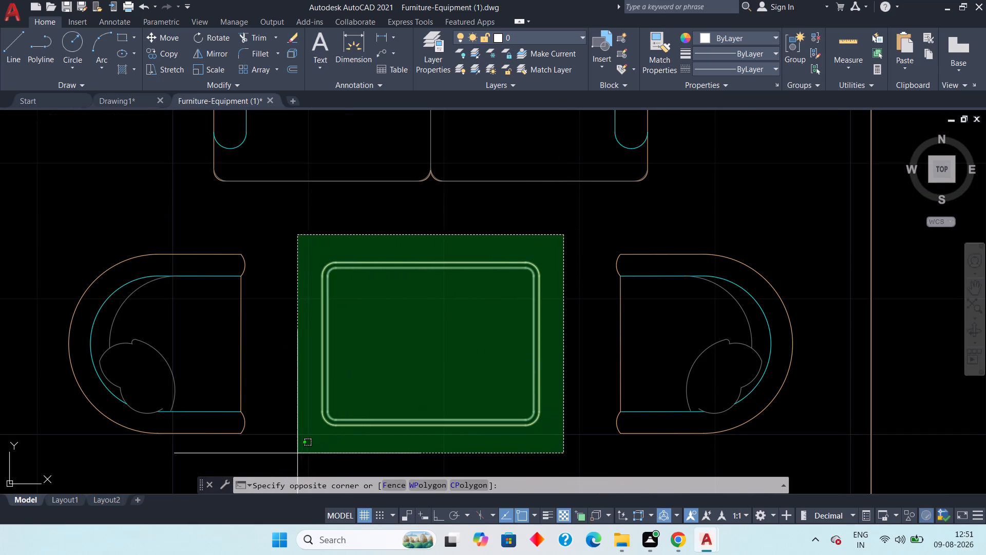
left_click(295, 453)
key("ctrl+c")
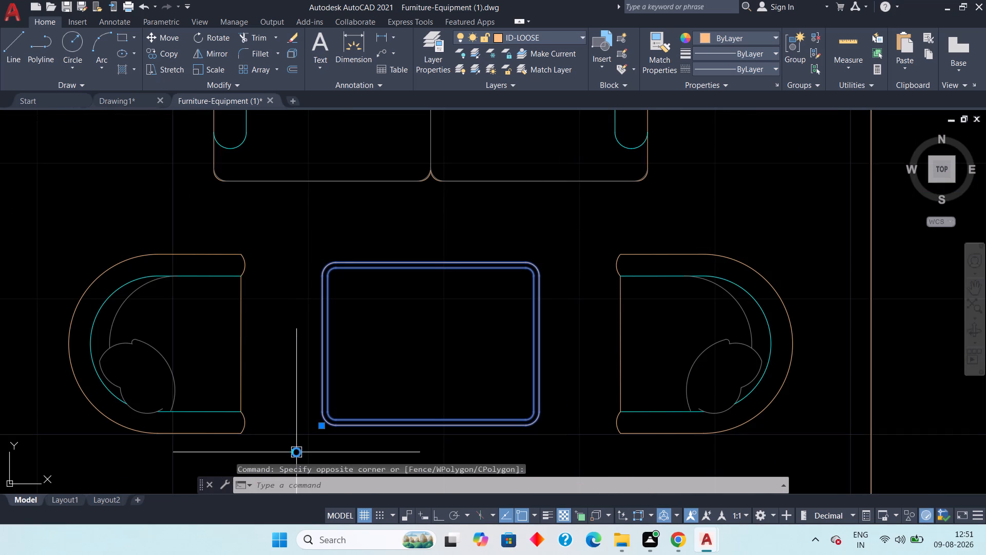
left_click(114, 103)
scroll(426, 301, "down", 1)
scroll(576, 275, "up", 4)
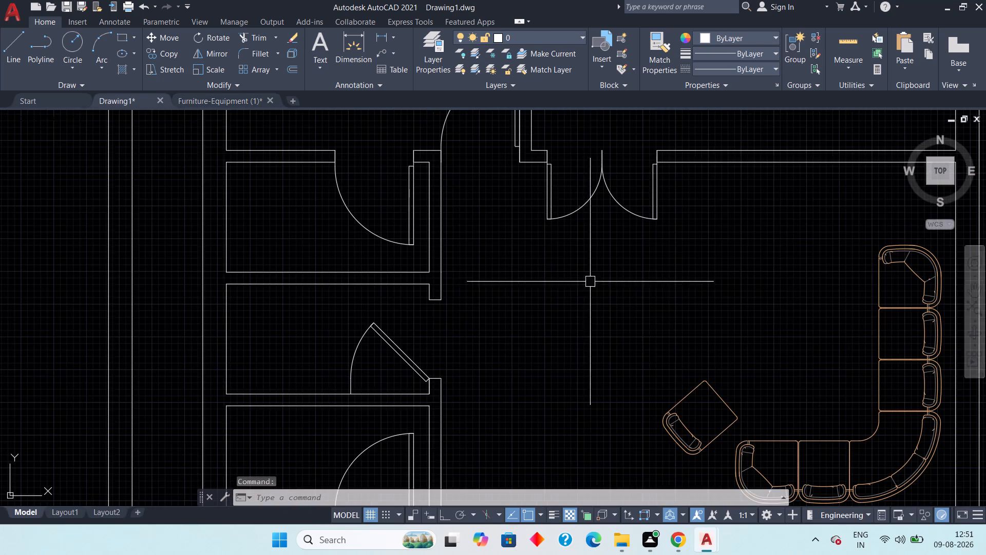
middle_click_drag(674, 294, 562, 243)
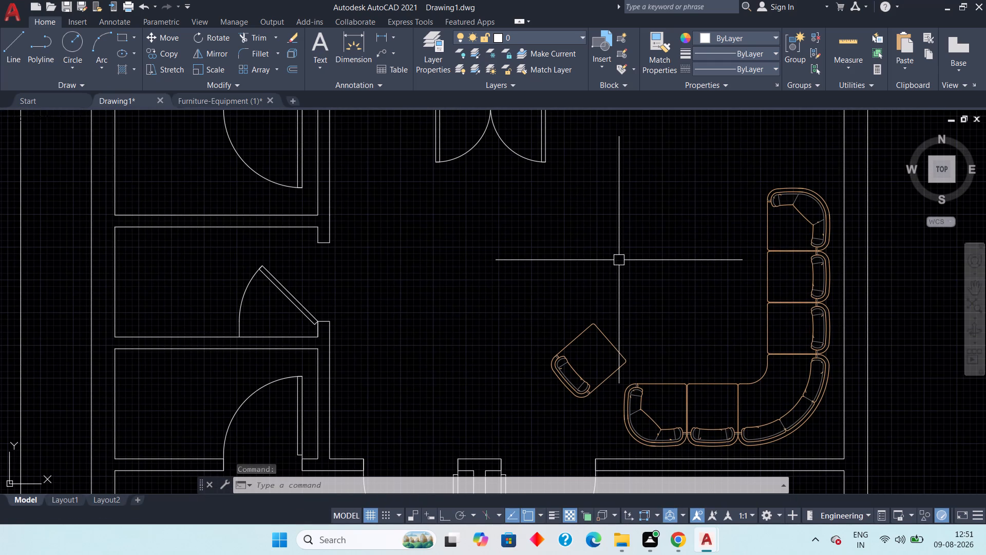
key("ctrl+v")
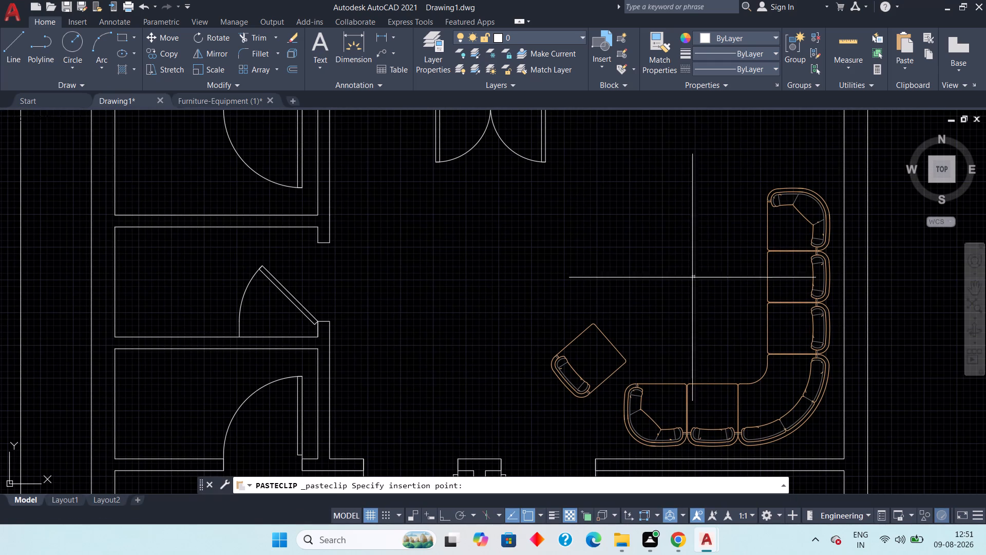
left_click(665, 264)
key("Escape")
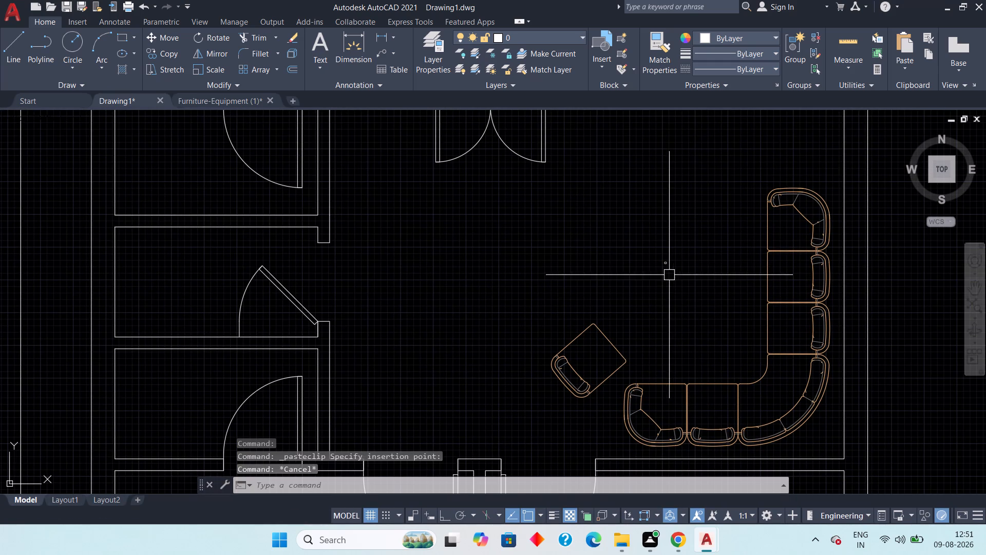
Scale the tiny pasted coffee table up freehand to a size that suits the sofa set.
left_click(666, 262)
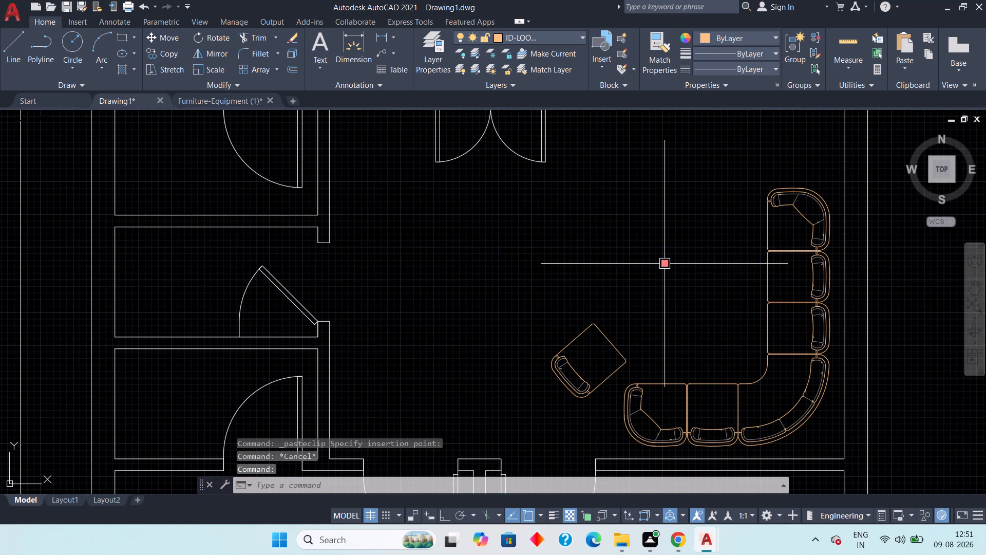
type("scx")
key("space")
left_click(666, 262)
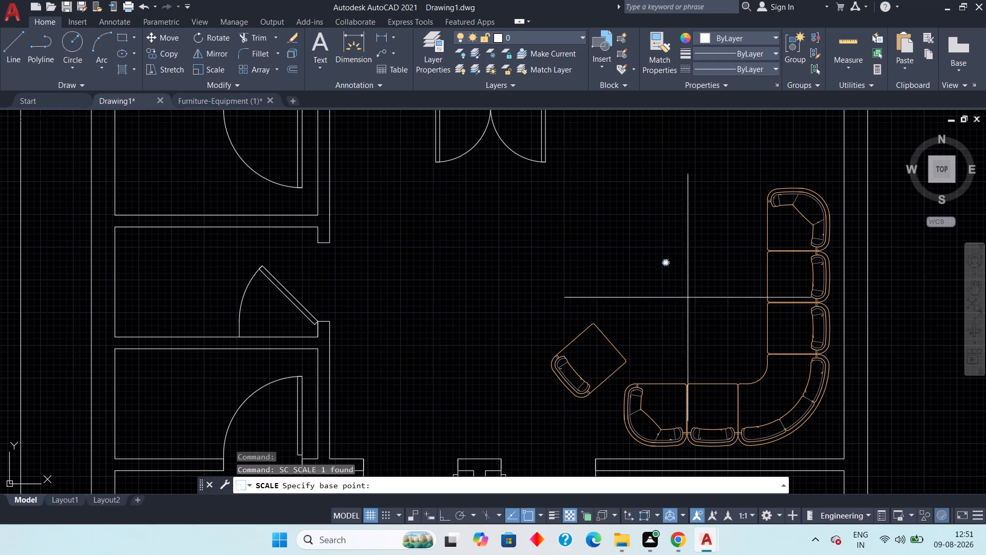
left_click(668, 266)
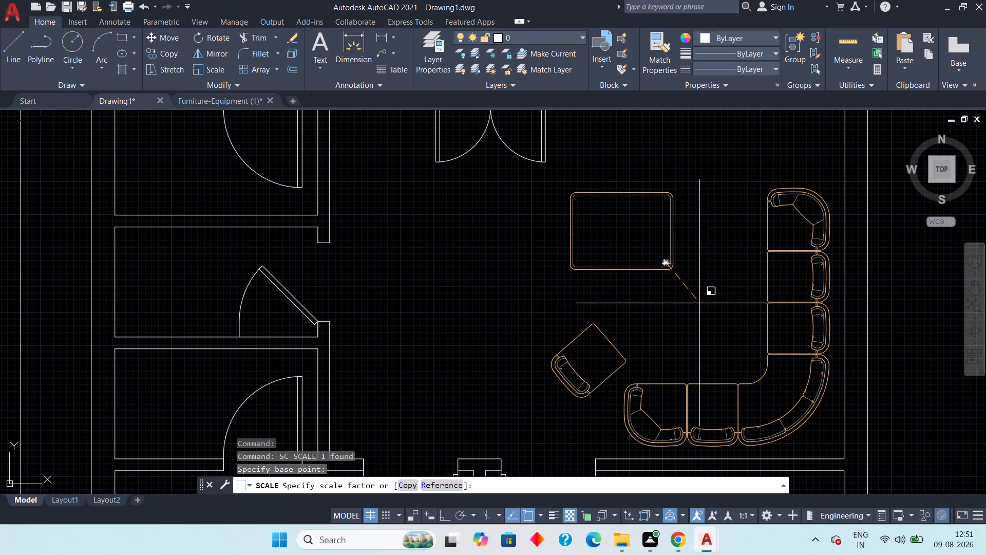
left_click(703, 306)
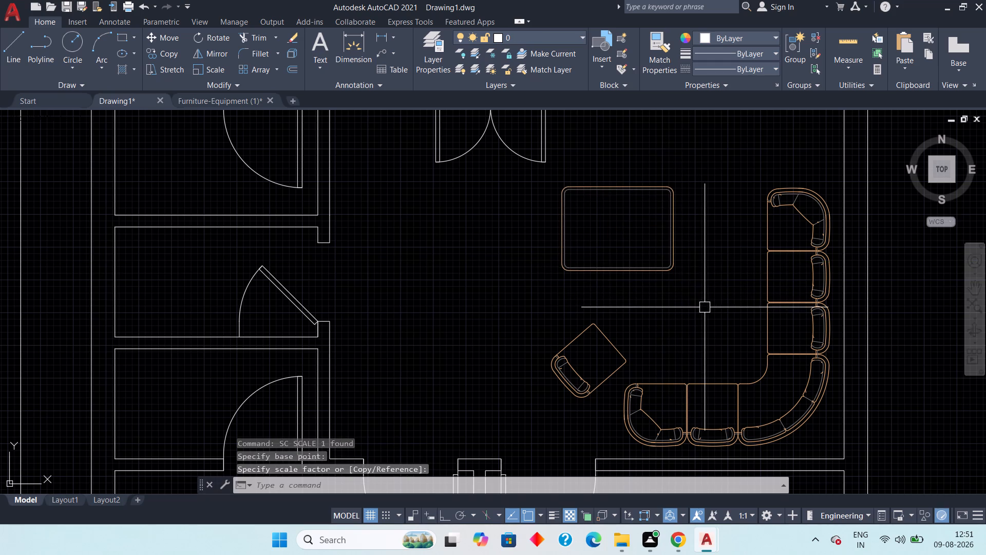
middle_click_drag(688, 273, 776, 314)
key("Escape")
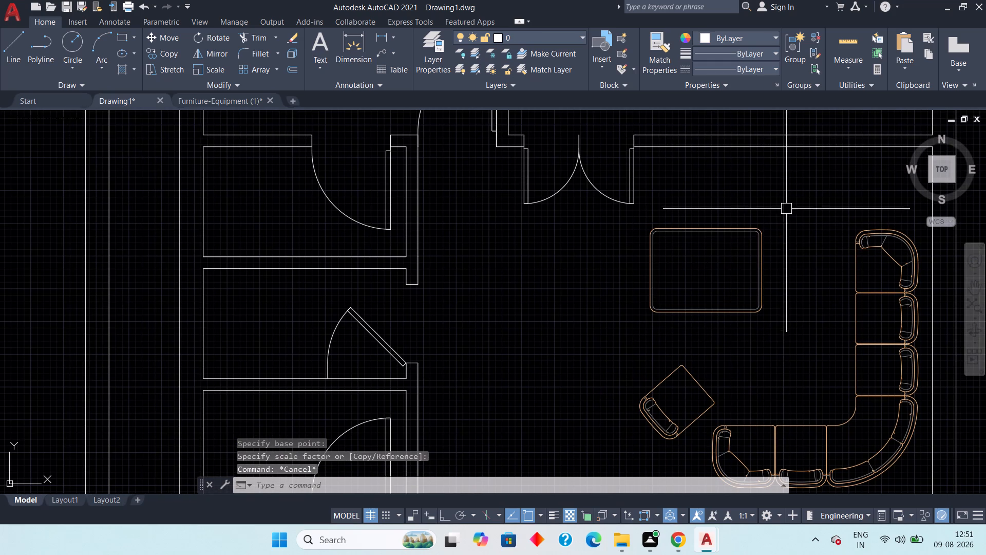
Rotate the coffee table 90 degrees counterclockwise about its southwest corner so its long side runs north-south.
left_click_drag(786, 203, 742, 269)
left_click(620, 328)
key("Escape")
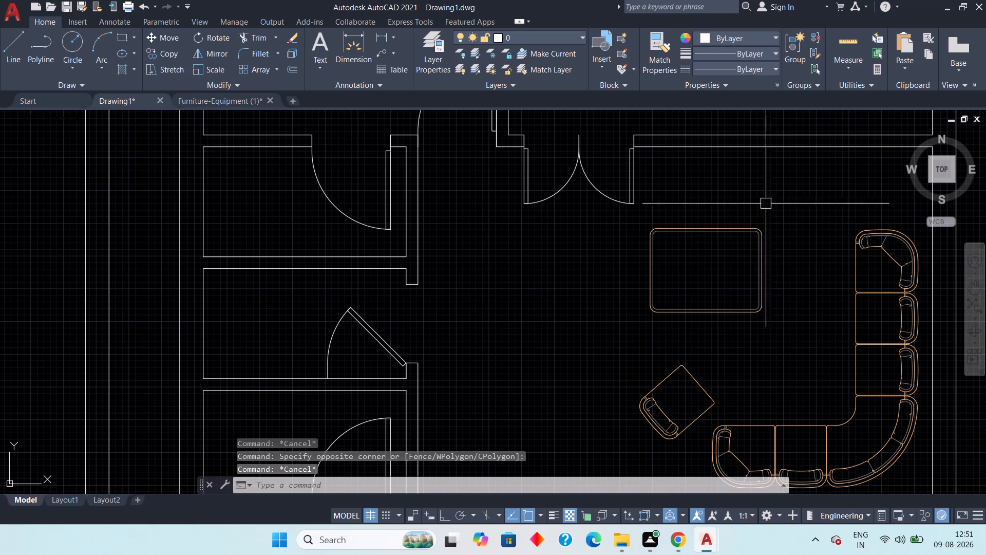
left_click_drag(773, 190, 772, 205)
left_click(647, 336)
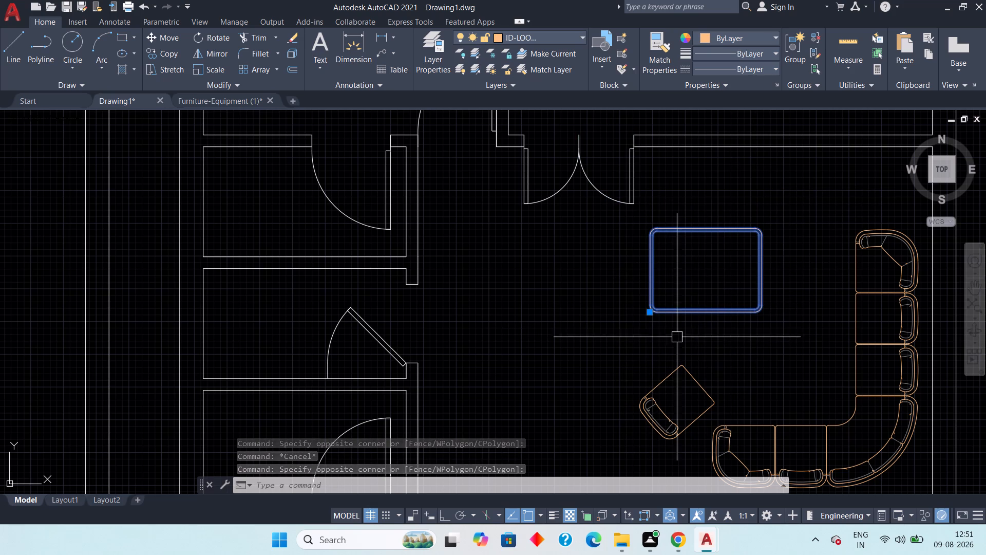
key("r")
key("o")
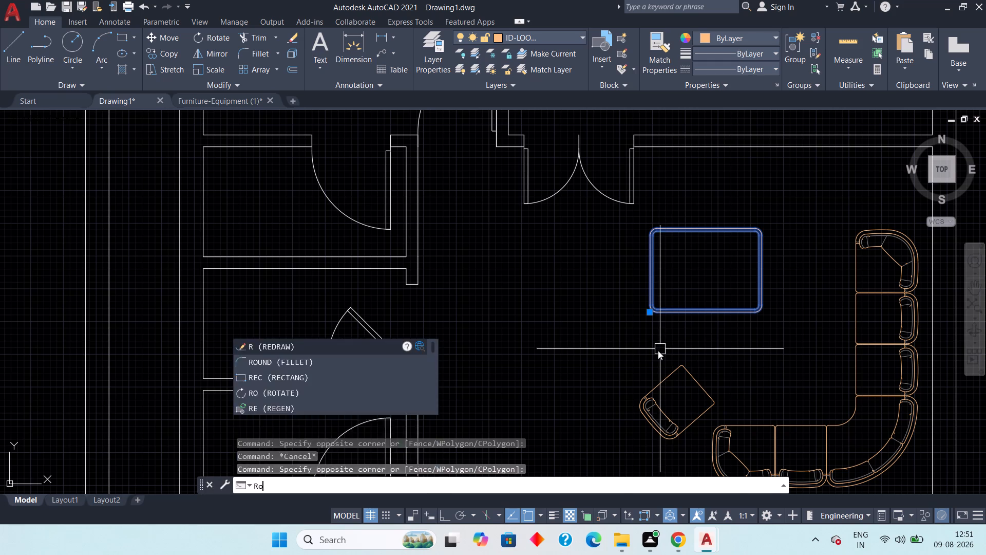
key("space")
left_click(654, 316)
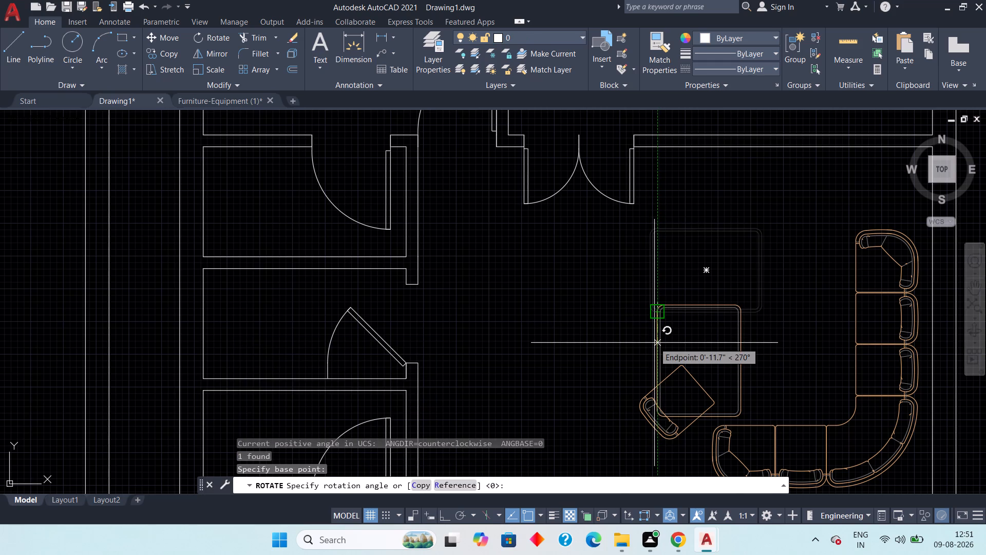
left_click(661, 301)
key("Escape")
key("Escape")
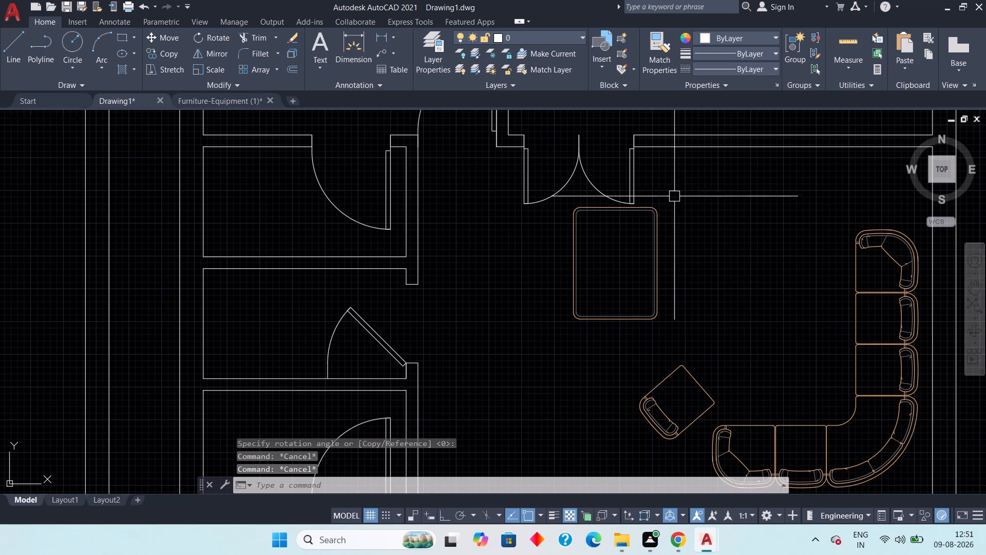
Move the coffee table into the space enclosed by the southern L-shaped sofa, just west of its long side.
left_click_drag(670, 199, 660, 224)
left_click(647, 303)
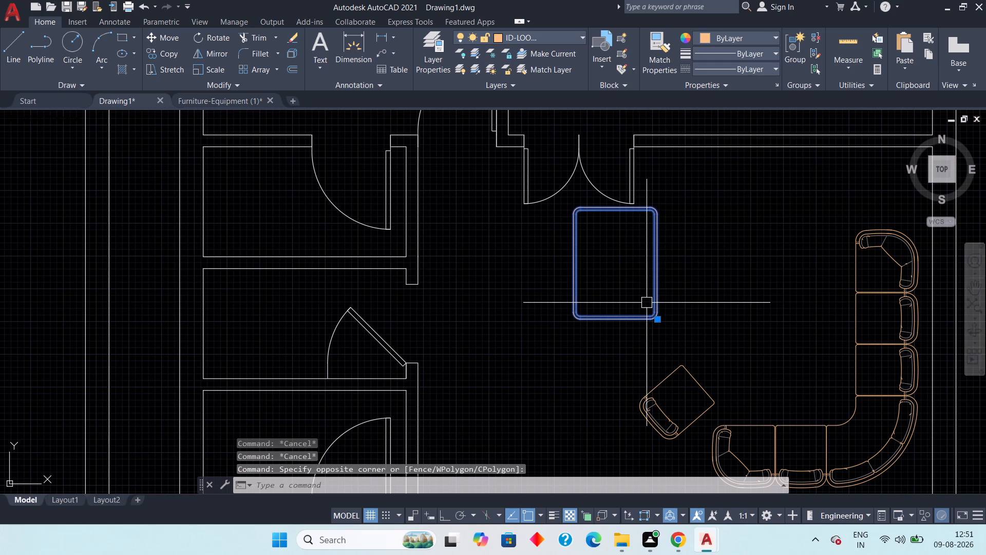
type("m")
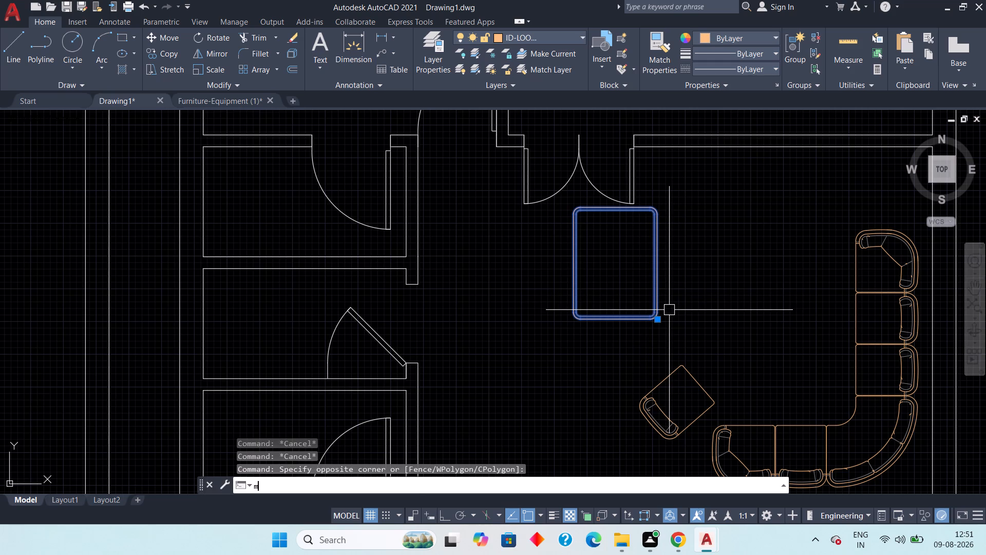
key("space")
left_click(650, 313)
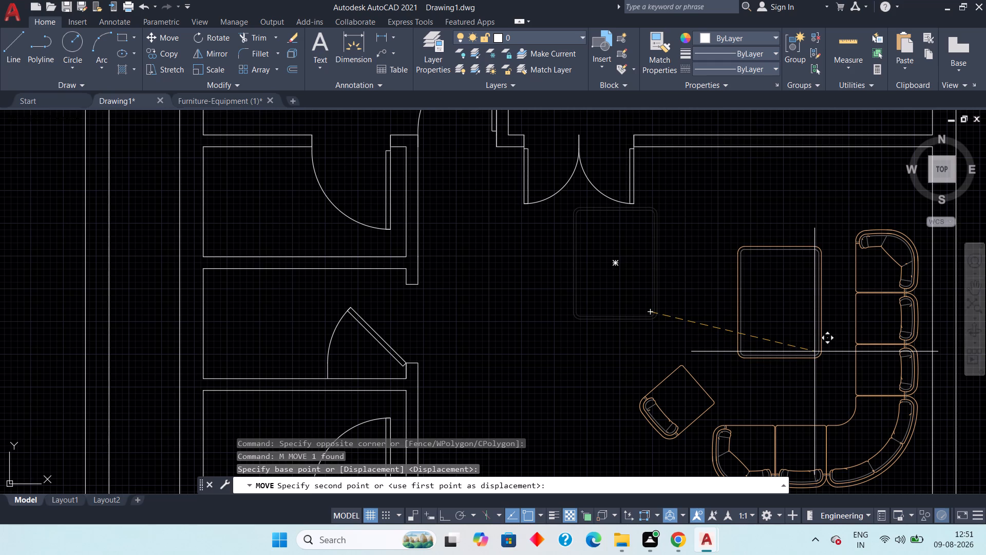
left_click(814, 351)
key("Escape")
key("Escape")
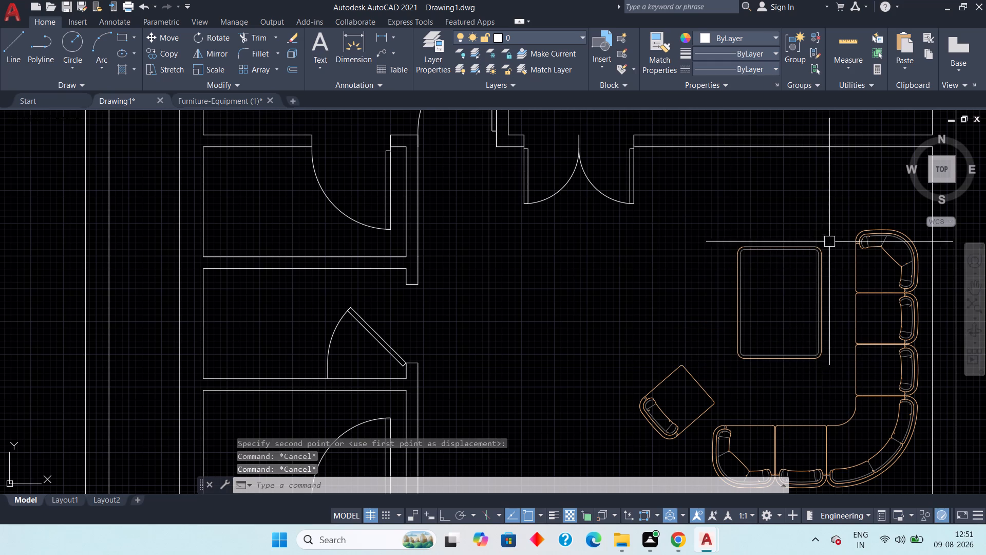
Copy the coffee table into the northern living room, inside the L-shaped sofa and southeast of the armchair.
left_click_drag(831, 223, 826, 234)
left_click(730, 385)
key("c")
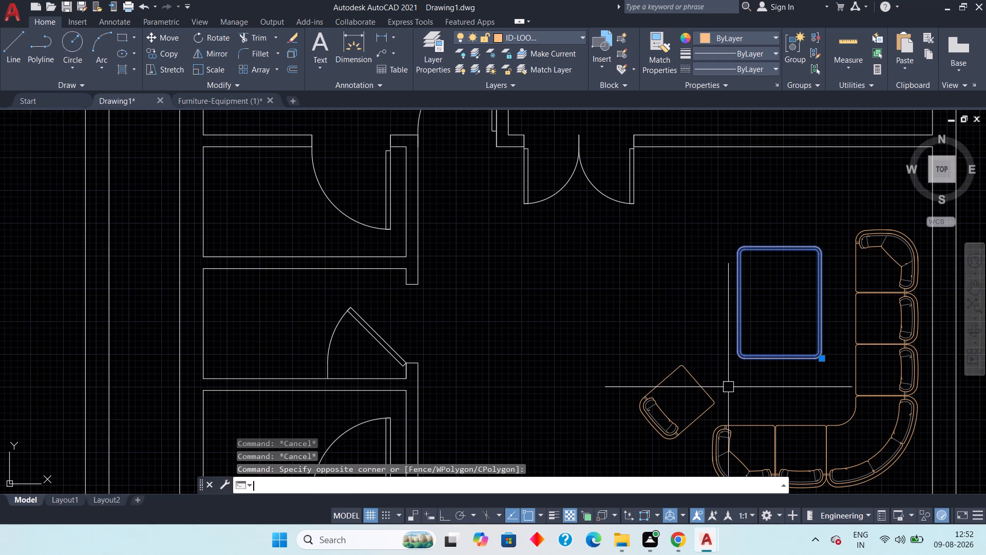
key("o")
key("space")
scroll(751, 260, "up", 4)
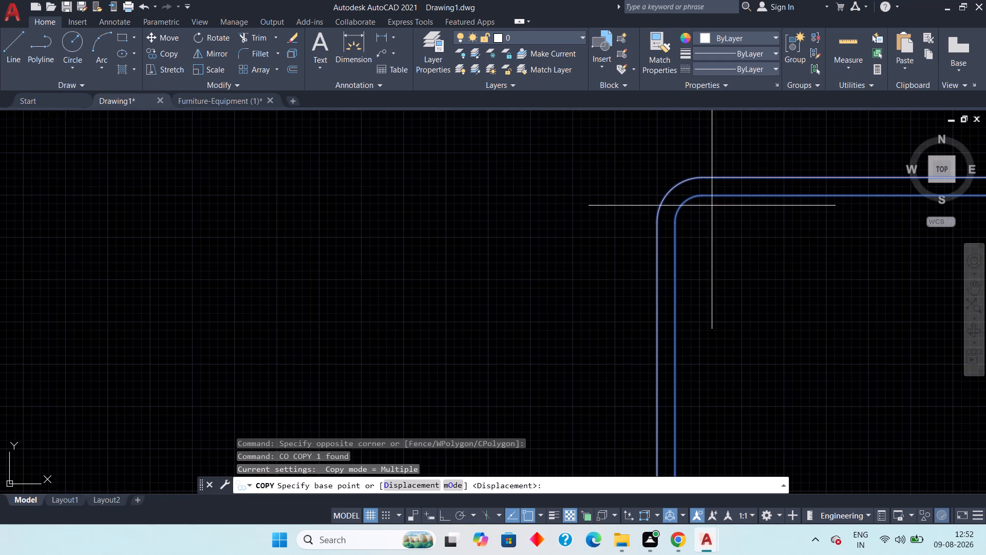
scroll(796, 326, "down", 4)
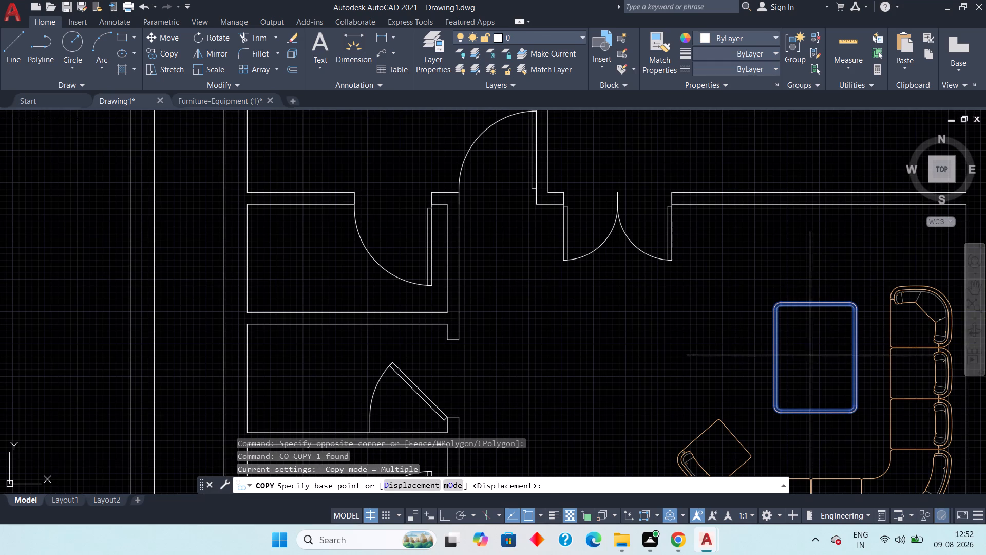
left_click(814, 354)
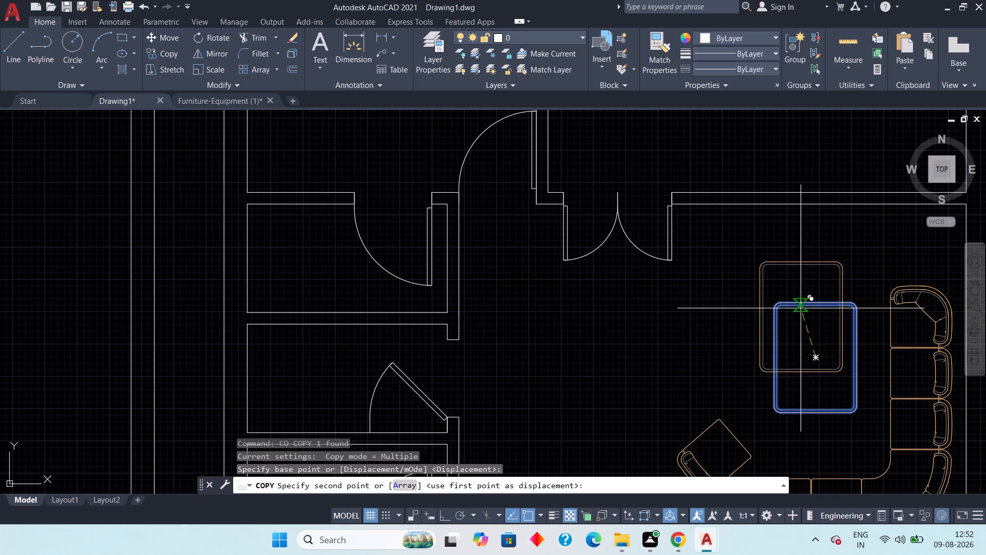
scroll(794, 243, "down", 4)
middle_click_drag(788, 233, 751, 384)
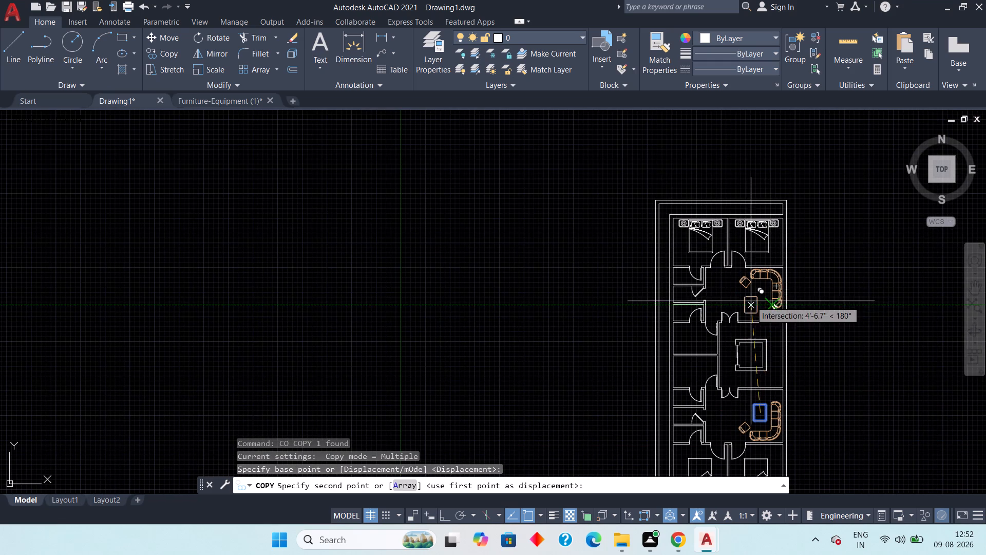
scroll(762, 296, "up", 4)
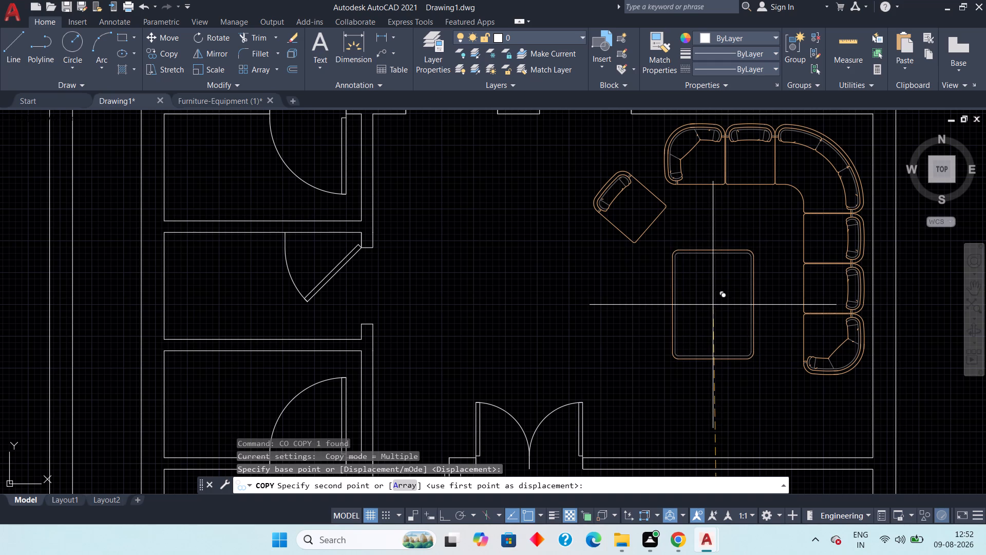
left_click(713, 305)
key("Escape")
key("Escape")
scroll(782, 317, "down", 2)
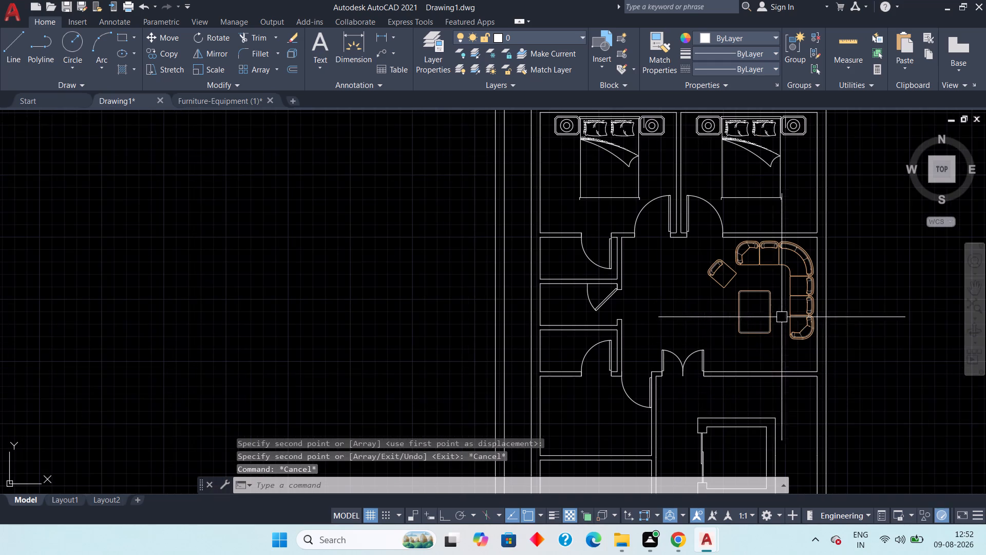
middle_click_drag(693, 324, 710, 318)
middle_click_drag(666, 305, 667, 345)
scroll(667, 345, "down", 2)
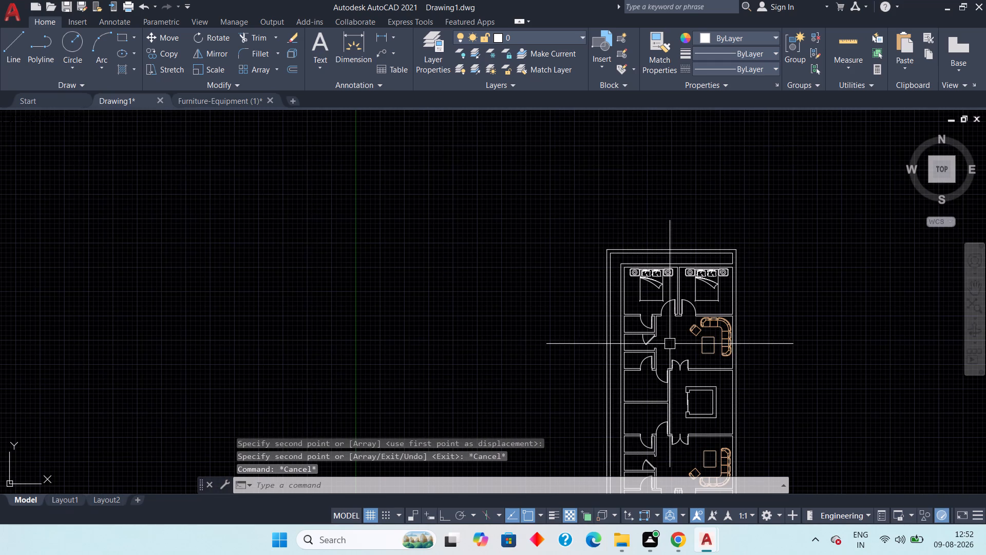
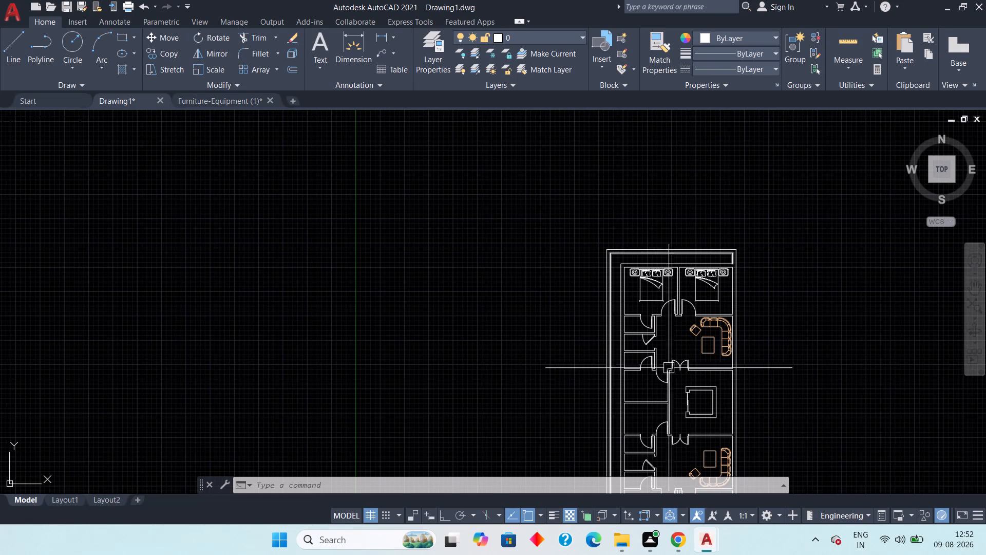
Start a line on the southern living room's north wall, a short way east of the double door.
scroll(694, 393, "down", 1)
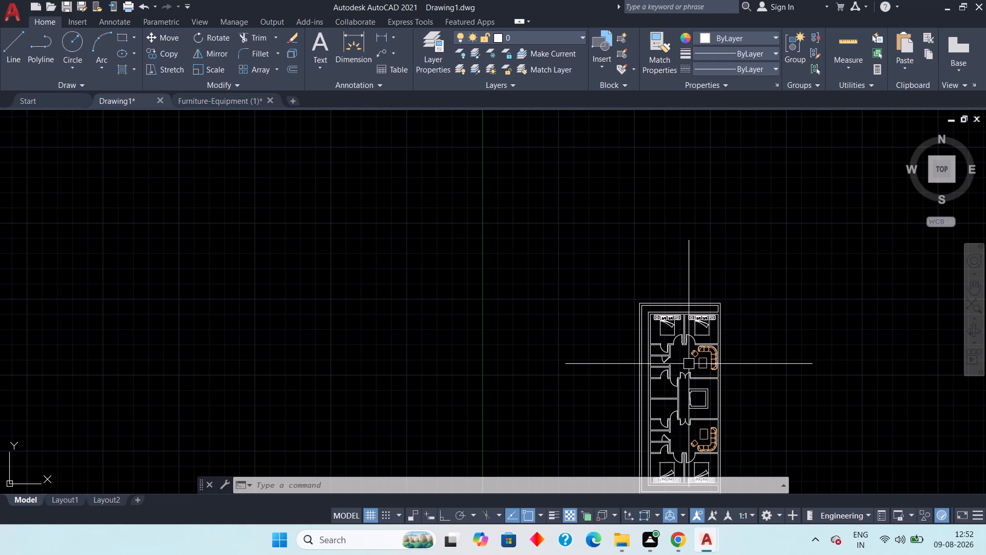
scroll(659, 435, "up", 3)
scroll(788, 410, "up", 2)
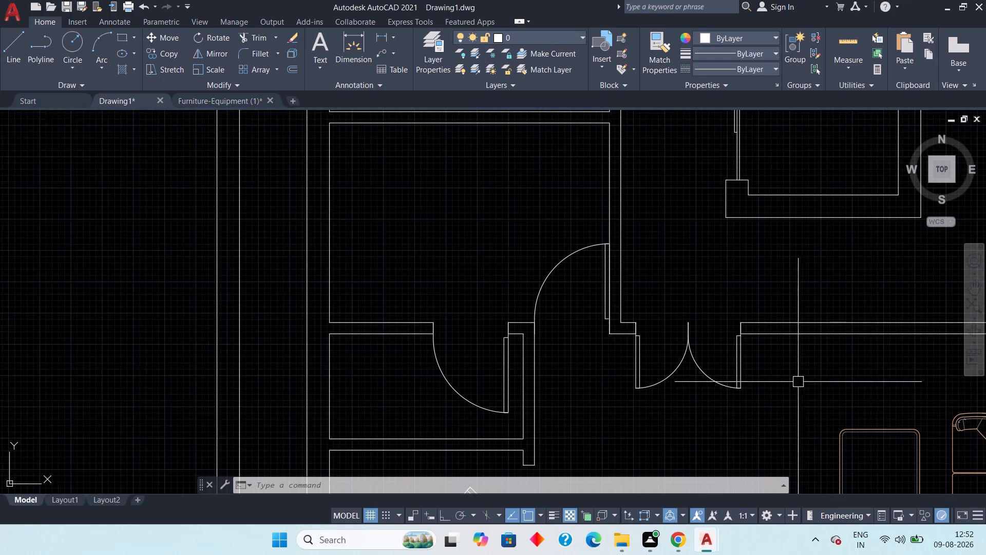
middle_click_drag(795, 371, 690, 366)
scroll(680, 353, "up", 1)
middle_click_drag(701, 348, 617, 345)
type("l")
key("space")
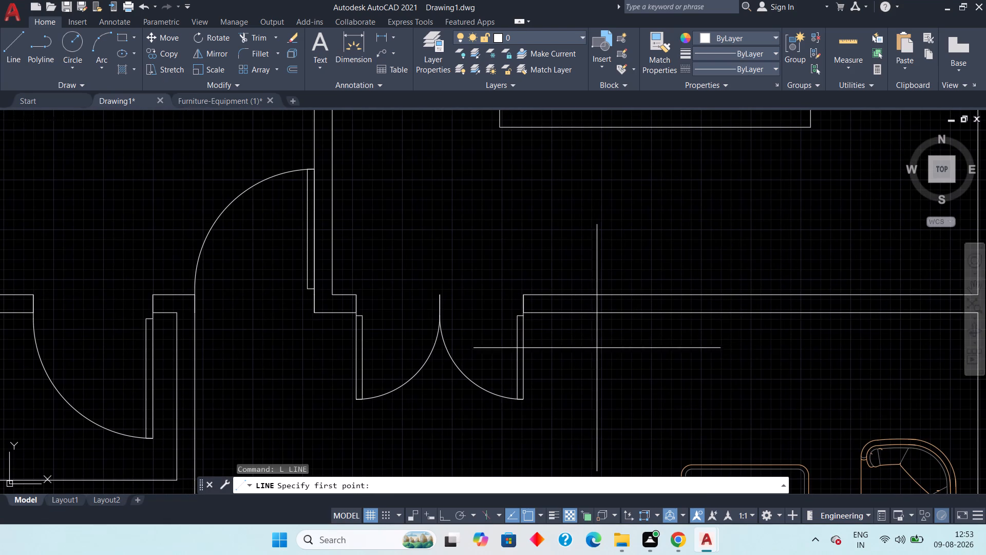
scroll(611, 313, "down", 2)
middle_click_drag(624, 316, 603, 315)
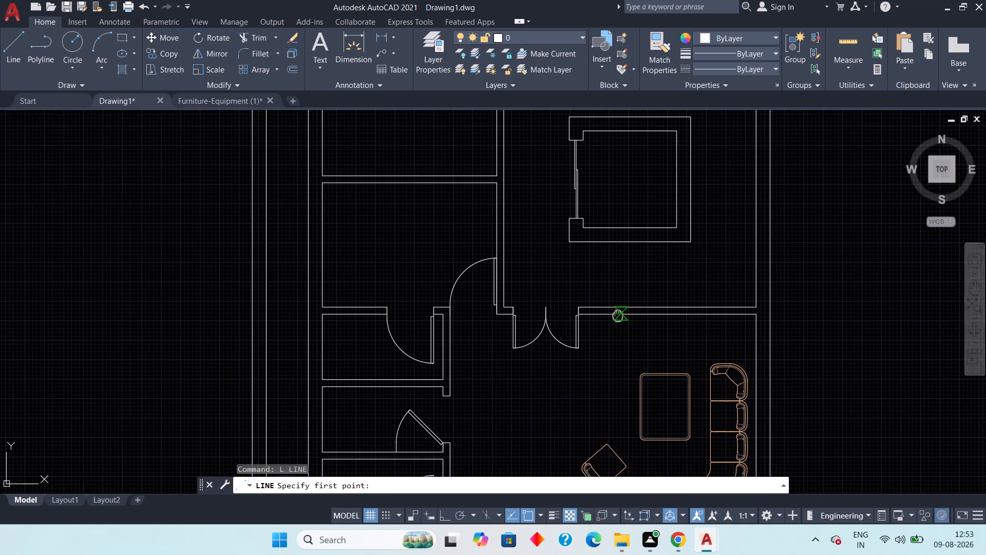
middle_click_drag(603, 315, 599, 315)
scroll(599, 316, "up", 3)
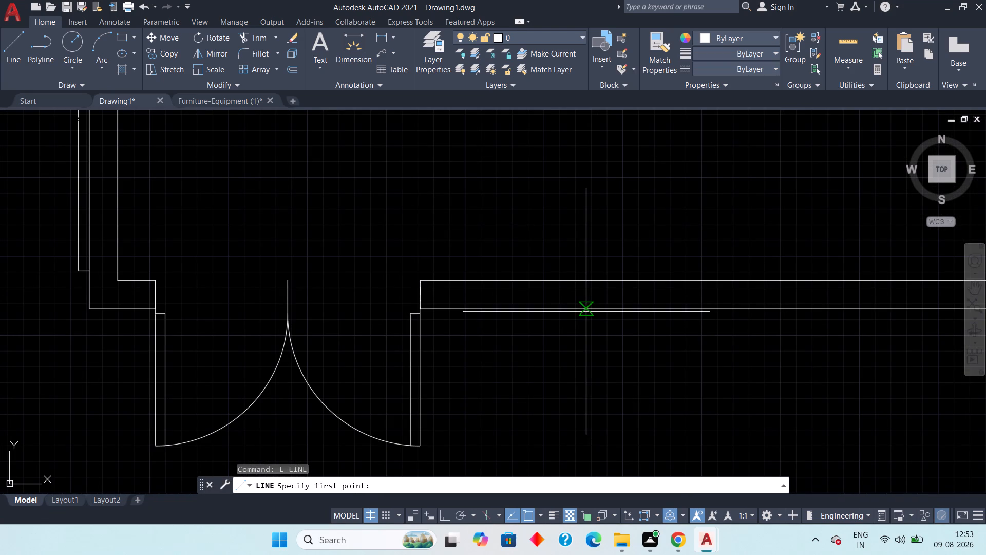
left_click(586, 307)
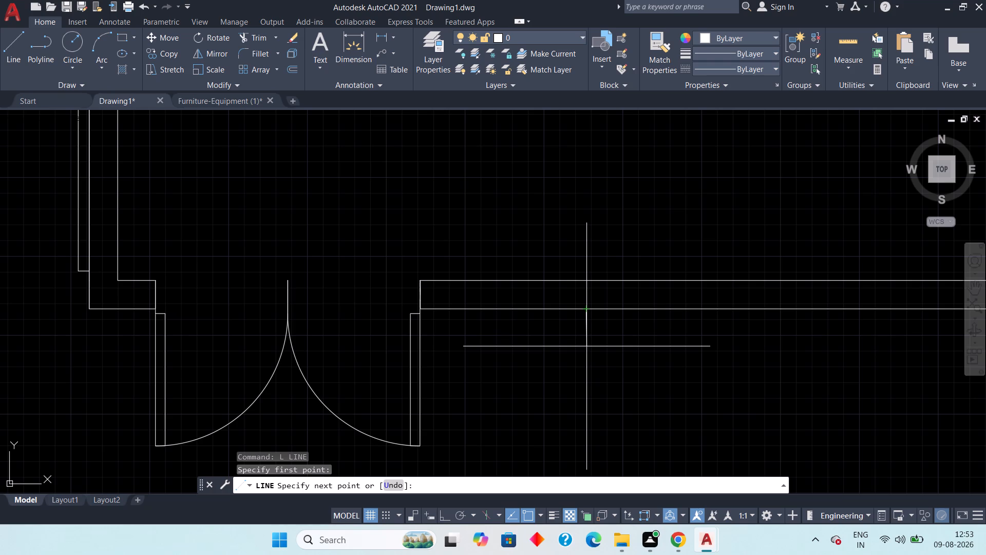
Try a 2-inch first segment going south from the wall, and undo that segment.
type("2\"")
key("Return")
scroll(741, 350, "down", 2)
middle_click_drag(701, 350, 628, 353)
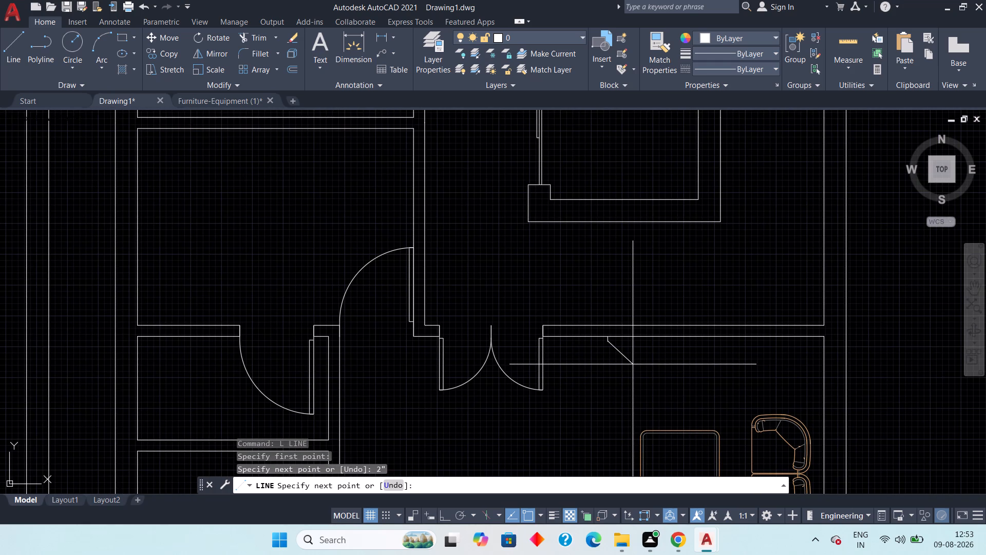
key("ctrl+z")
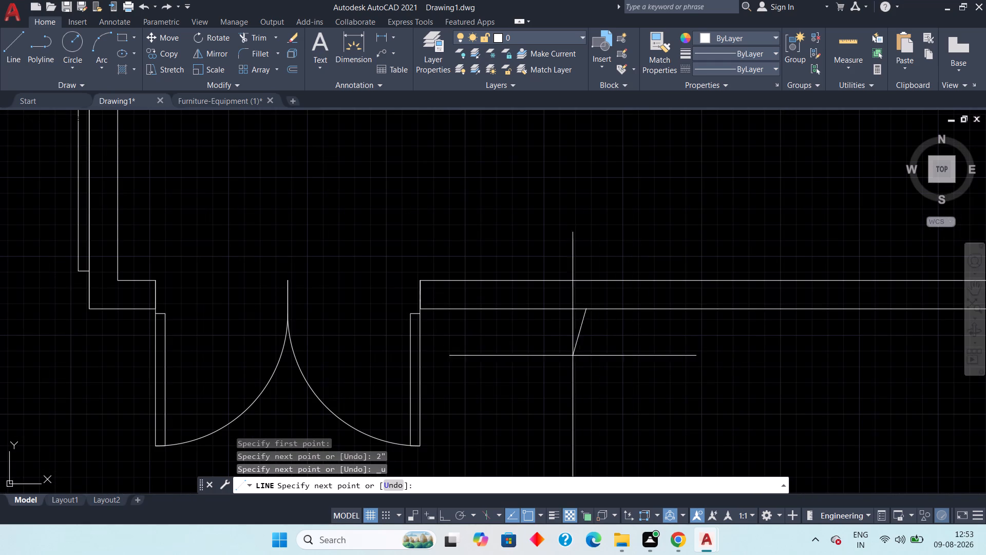
With Ortho on, draw the wall unit's outline 4 inches south, 1 foot plus 1 foot east, and back north to the wall.
key("F8")
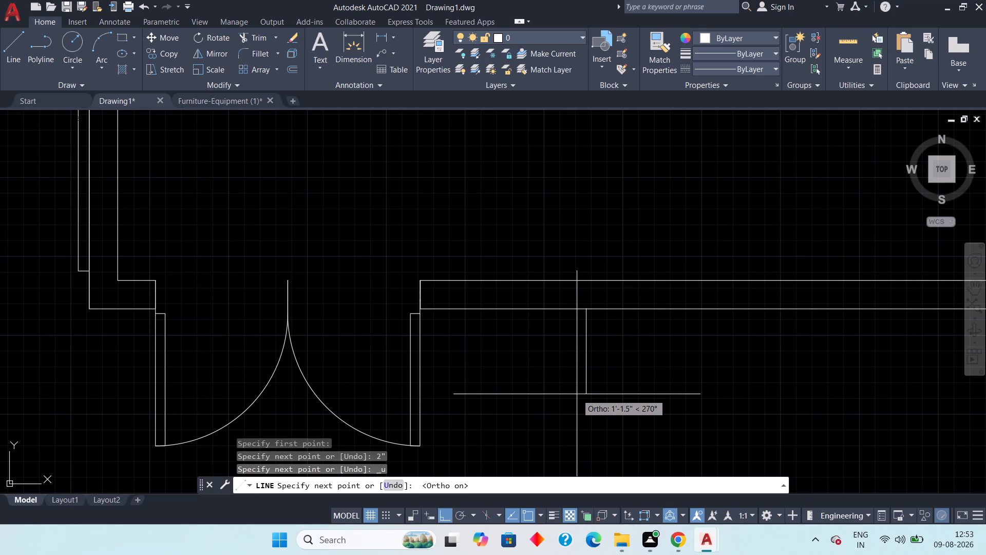
type("4\"")
key("space")
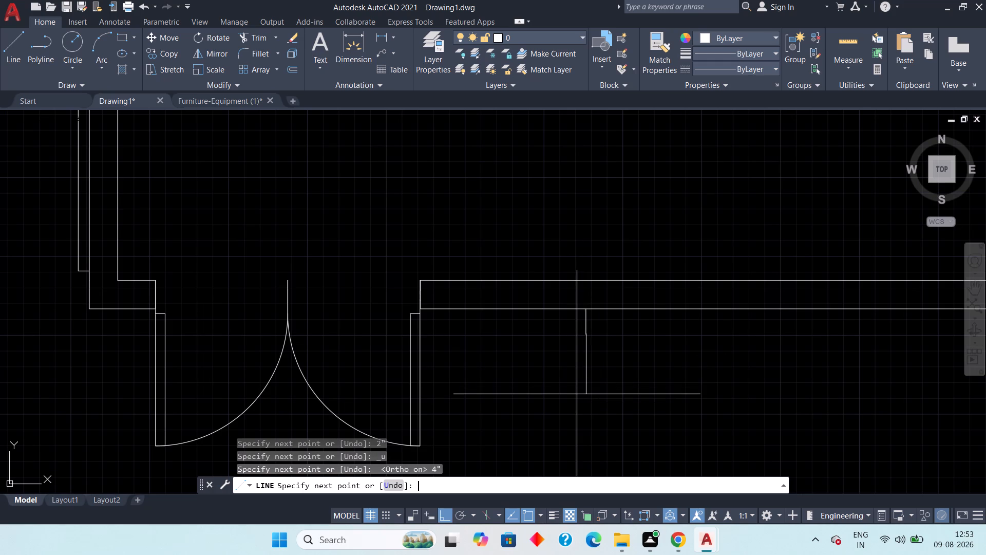
scroll(651, 430, "down", 2)
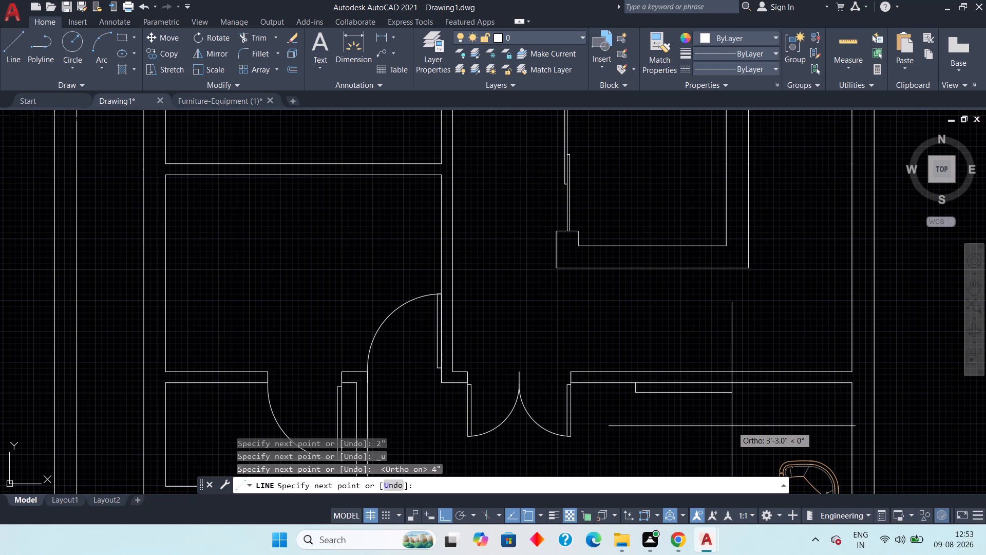
key("1")
key("apostrophe")
key("Return")
scroll(728, 387, "up", 2)
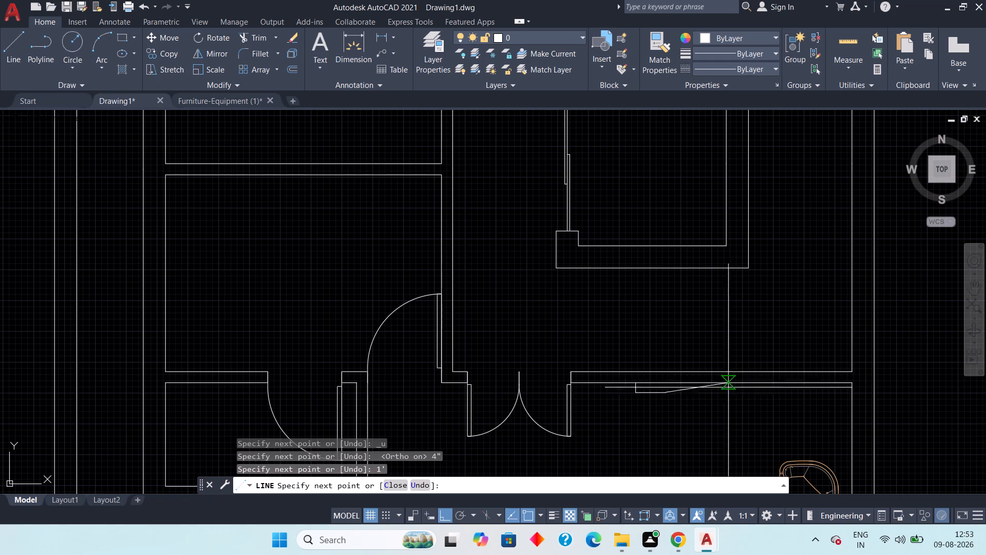
scroll(728, 387, "up", 2)
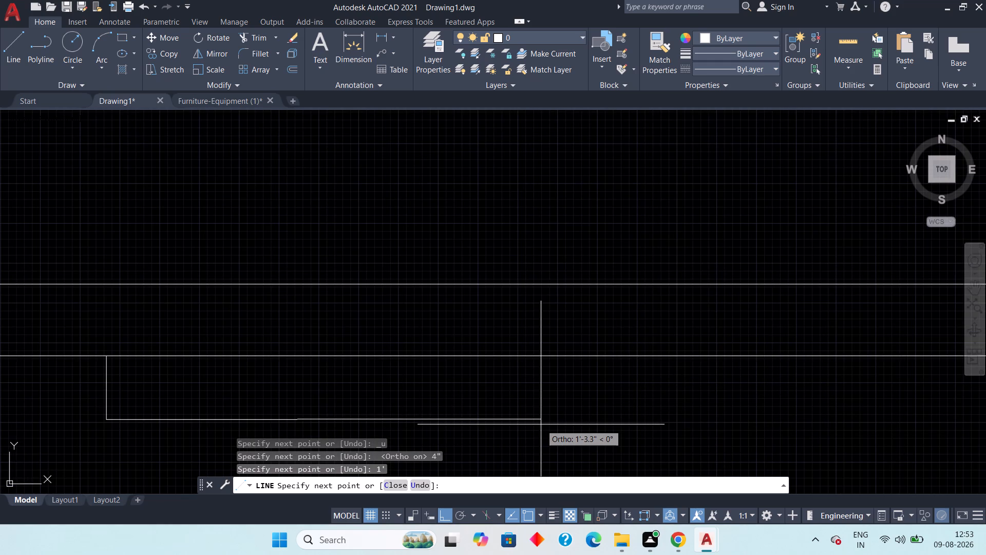
type("1'")
key("Return")
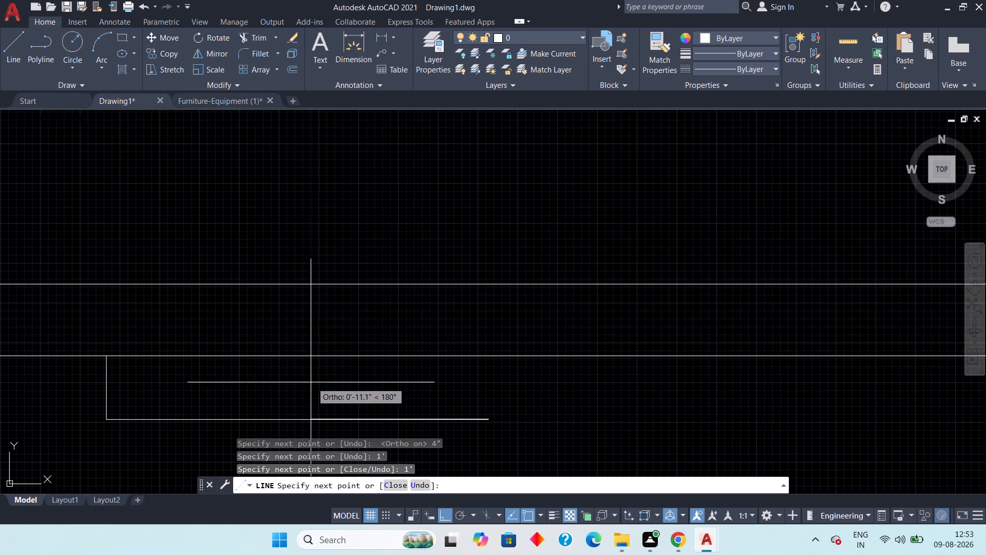
left_click(492, 359)
key("Escape")
key("Escape")
left_click(439, 420)
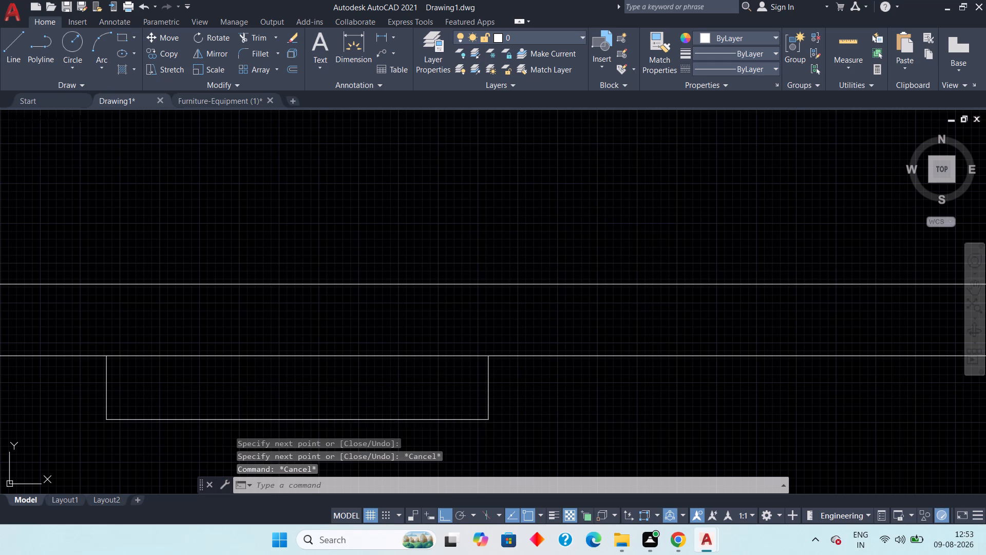
key("Escape")
key("Escape")
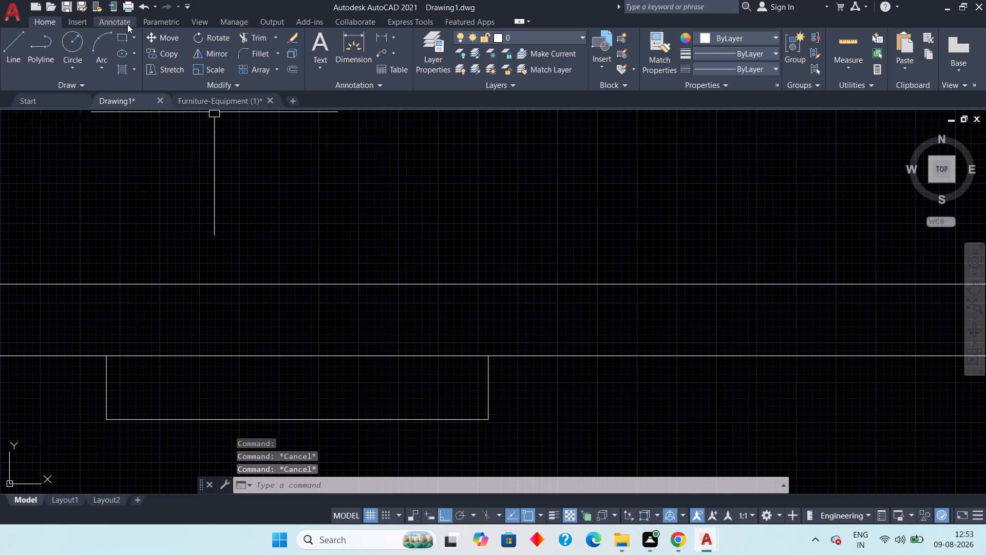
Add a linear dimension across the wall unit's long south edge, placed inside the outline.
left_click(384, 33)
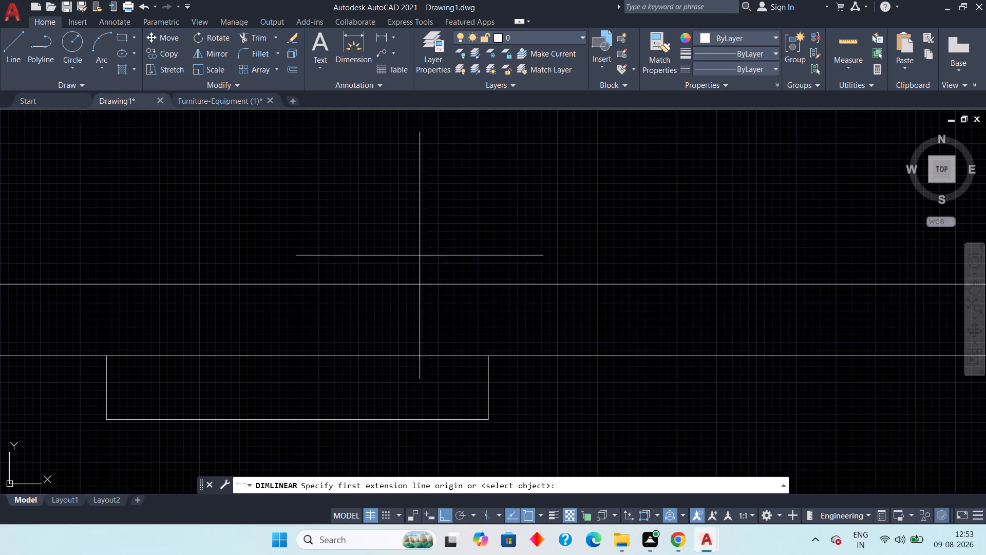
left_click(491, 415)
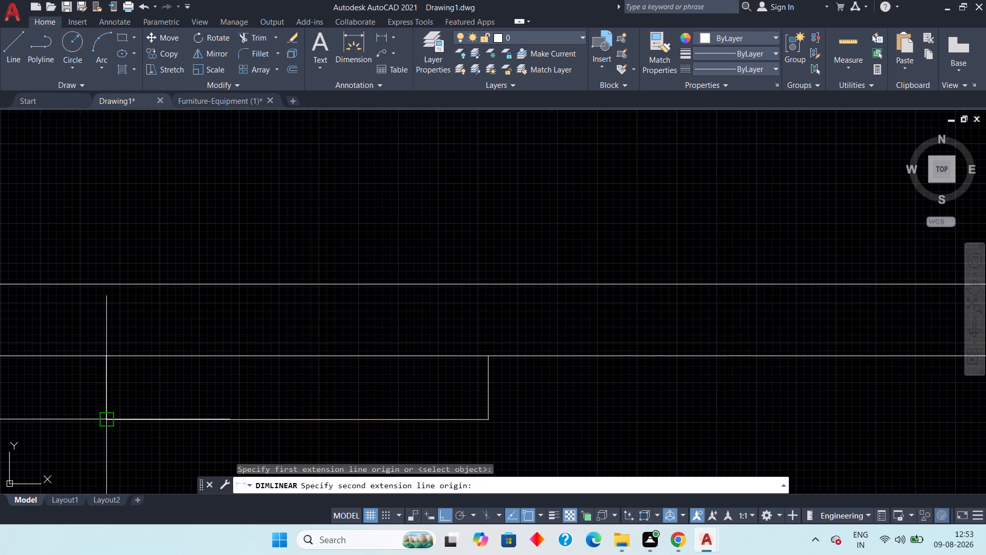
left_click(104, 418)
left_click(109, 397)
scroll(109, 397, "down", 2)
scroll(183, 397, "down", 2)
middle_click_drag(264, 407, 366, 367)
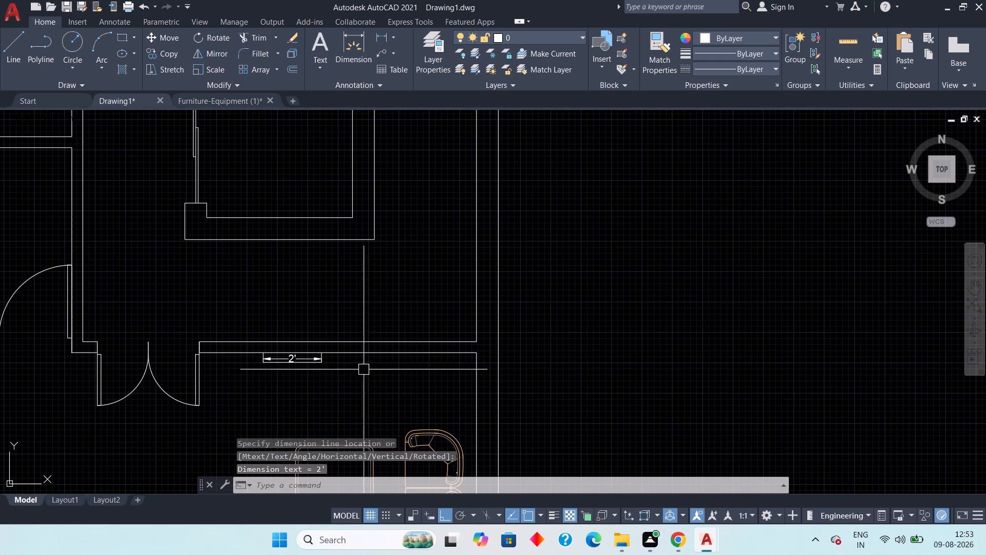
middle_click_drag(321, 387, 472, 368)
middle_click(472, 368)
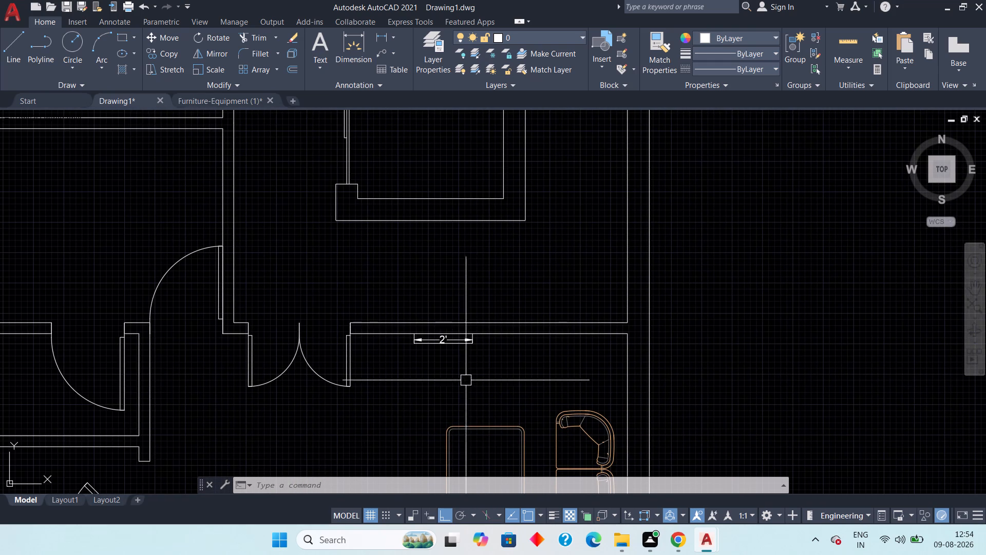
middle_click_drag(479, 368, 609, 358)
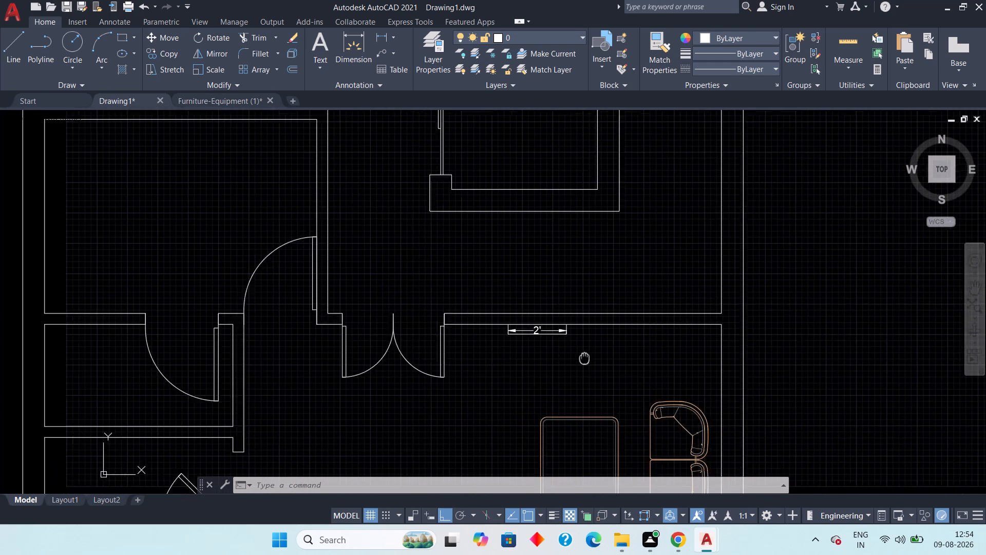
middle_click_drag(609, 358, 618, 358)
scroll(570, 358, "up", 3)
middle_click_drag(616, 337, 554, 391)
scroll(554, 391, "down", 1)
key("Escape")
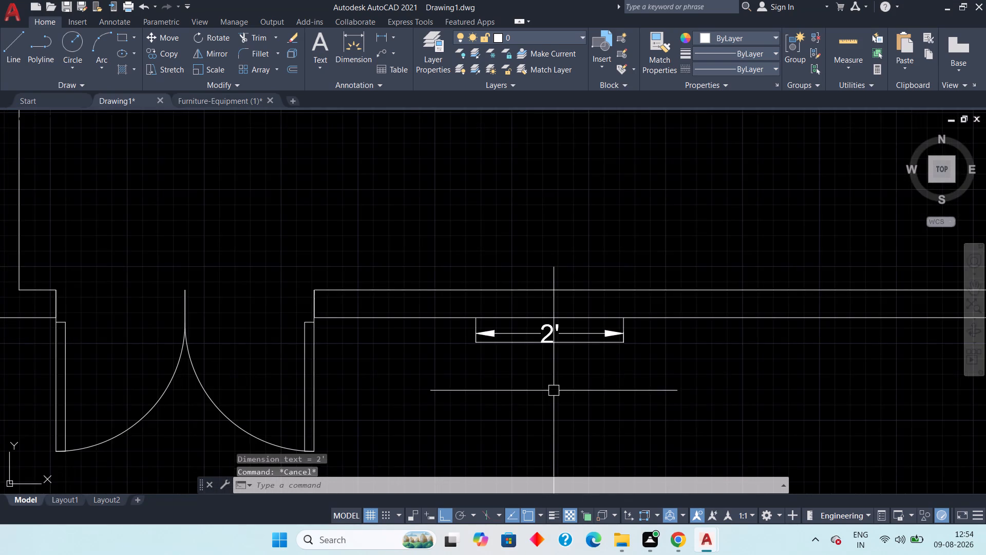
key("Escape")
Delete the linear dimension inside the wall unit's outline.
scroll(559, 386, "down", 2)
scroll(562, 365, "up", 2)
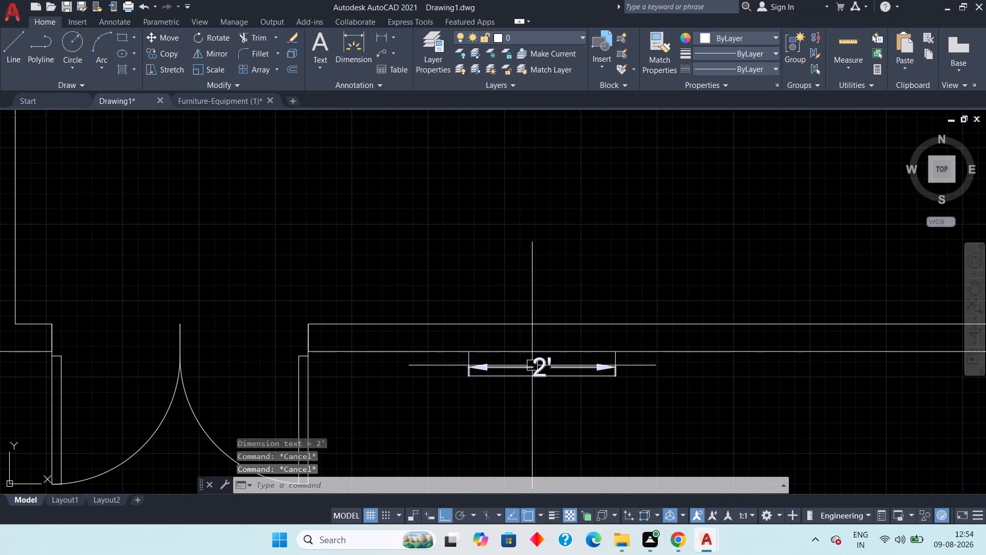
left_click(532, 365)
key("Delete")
Offset the wall unit's short east side line 1 foot to the east.
middle_click_drag(562, 376, 708, 377)
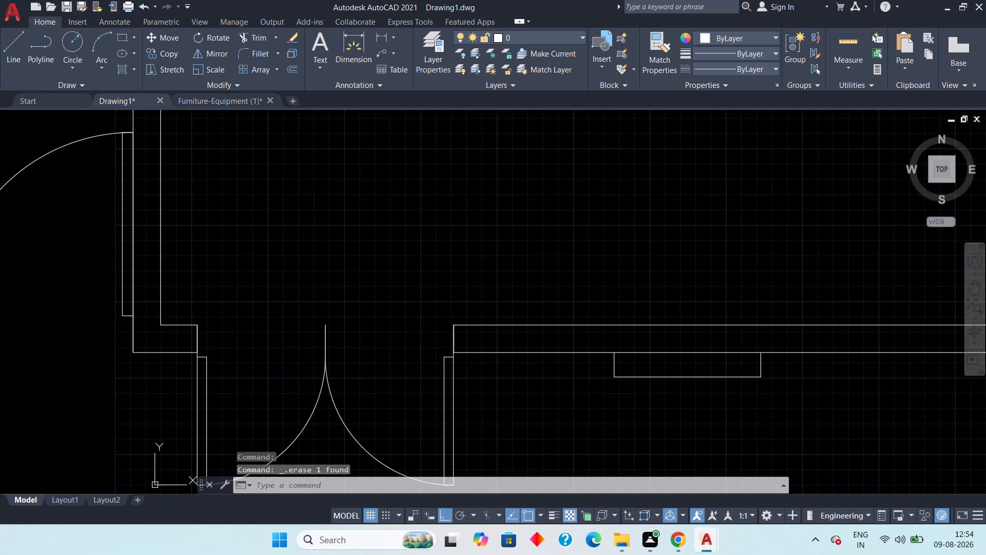
scroll(658, 377, "down", 2)
middle_click_drag(646, 402, 643, 323)
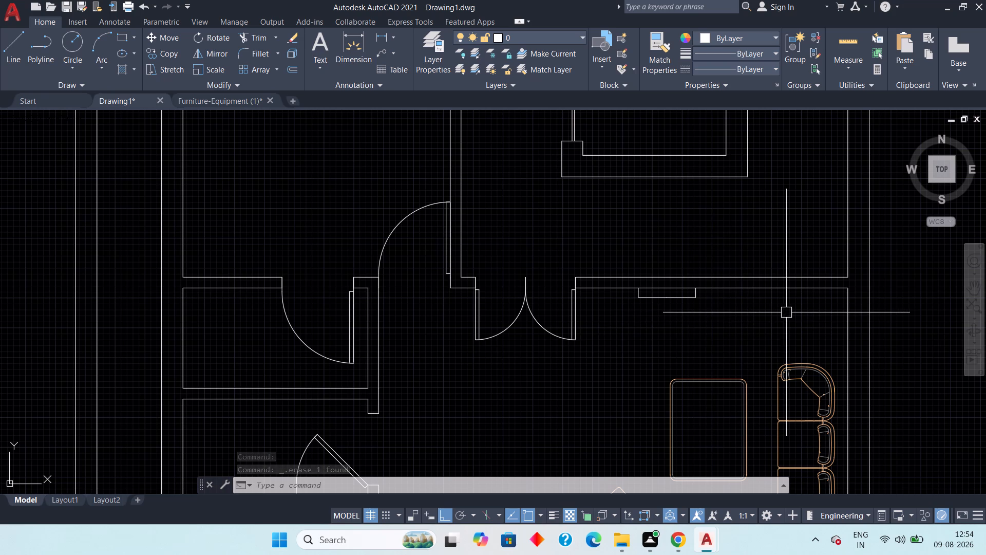
scroll(700, 302, "up", 3)
middle_click_drag(699, 300, 605, 365)
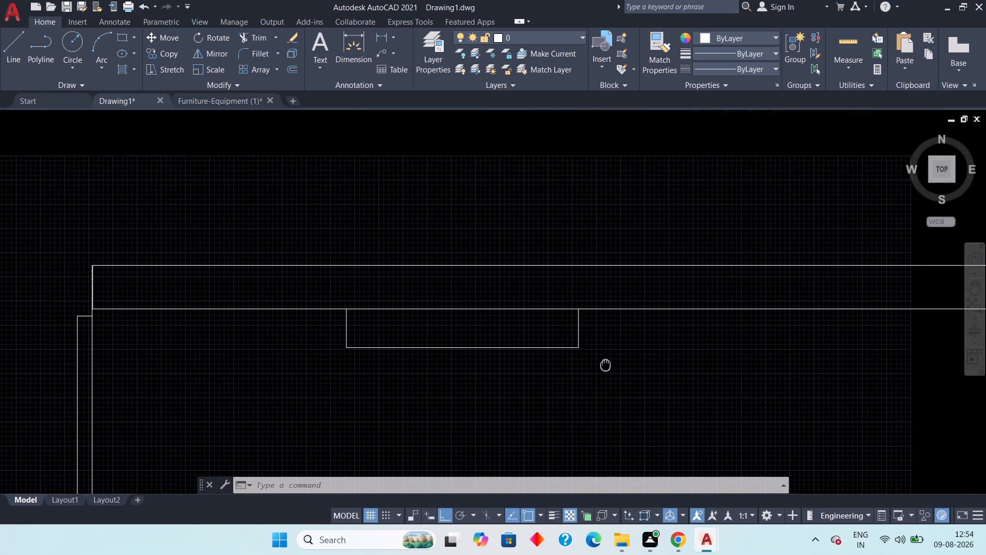
middle_click_drag(605, 365, 597, 366)
left_click(568, 336)
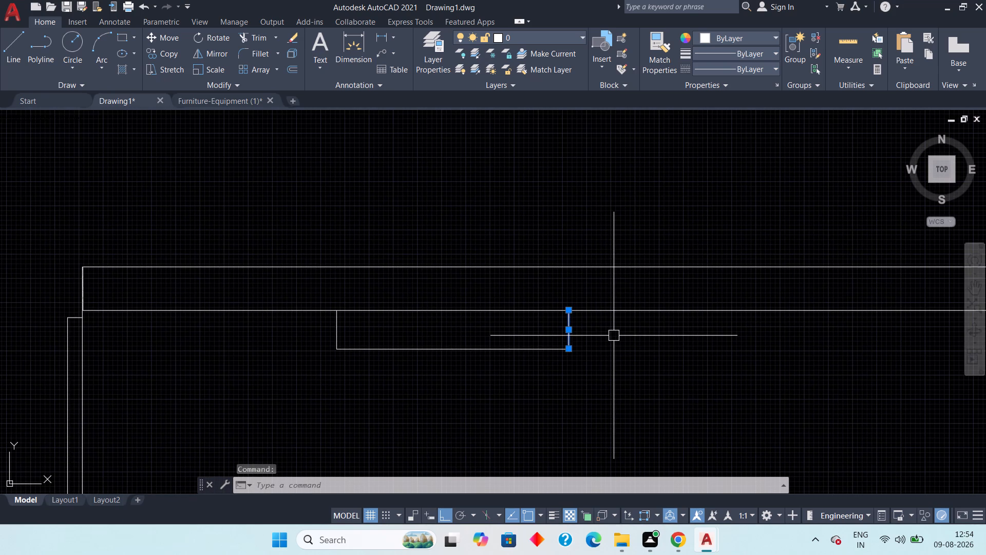
key("Escape")
key("Escape")
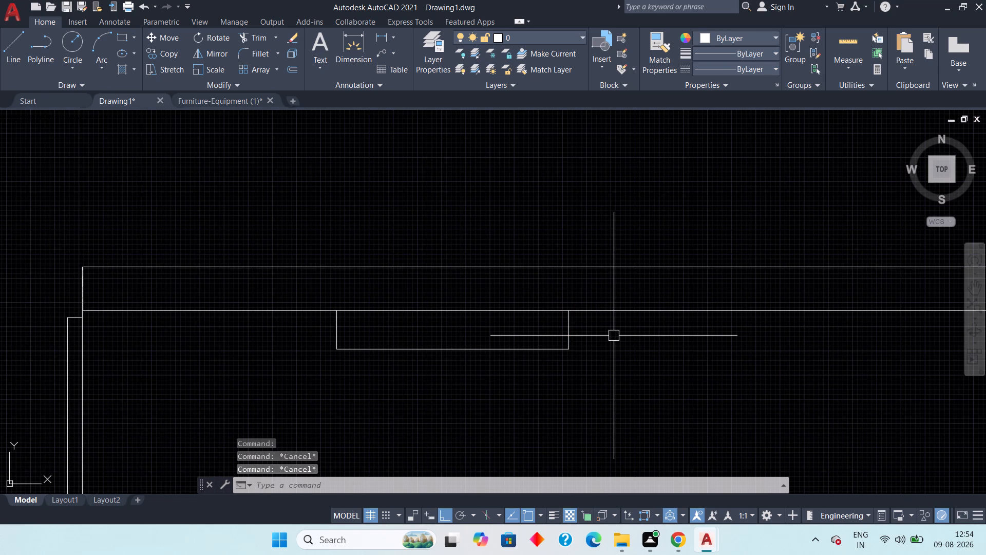
type("off 1\"")
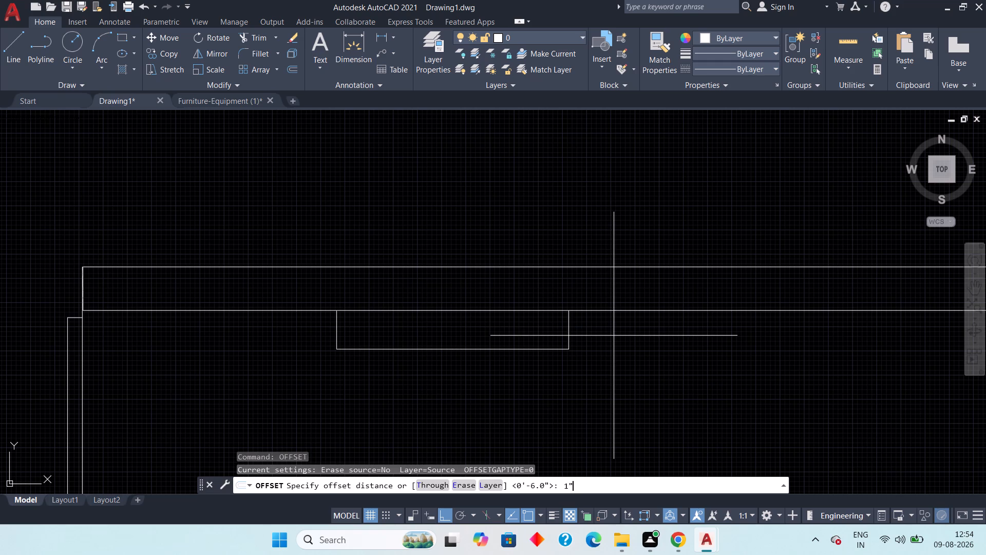
key("BackSpace")
key("BackSpace")
type("1'")
key("Return")
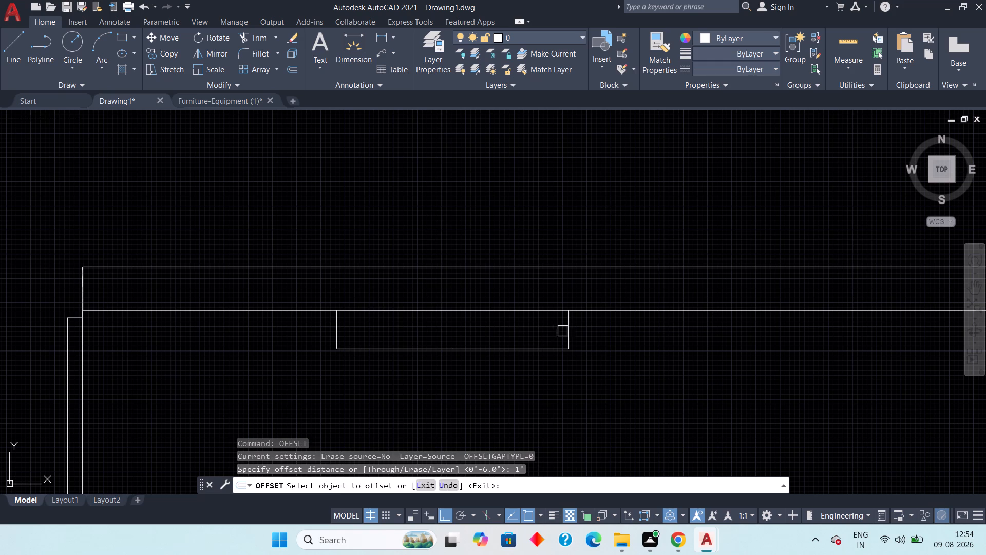
left_click(568, 331)
left_click(615, 332)
scroll(616, 332, "down", 1)
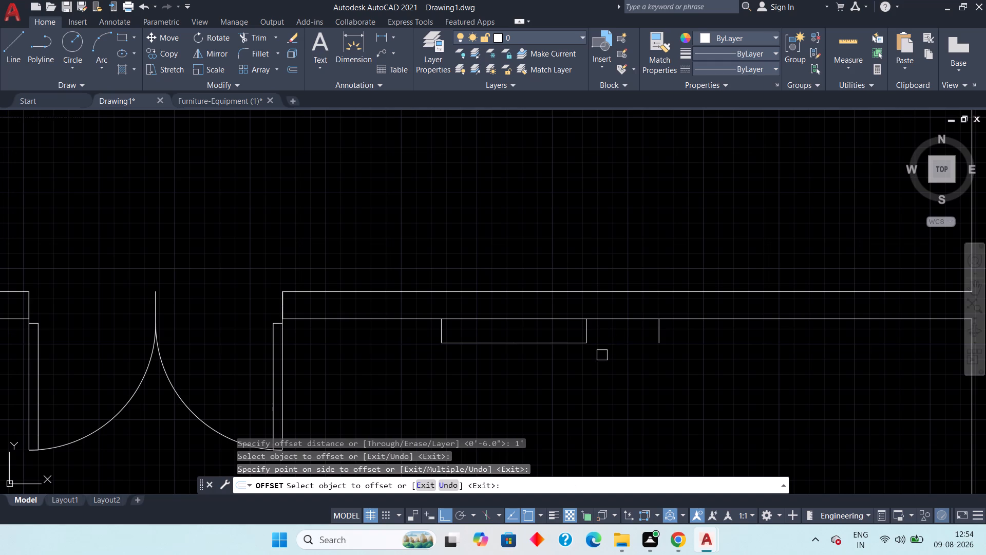
key("Escape")
key("Escape")
Stretch the east segment of the wall unit's south edge to meet the offset side line.
left_click(568, 347)
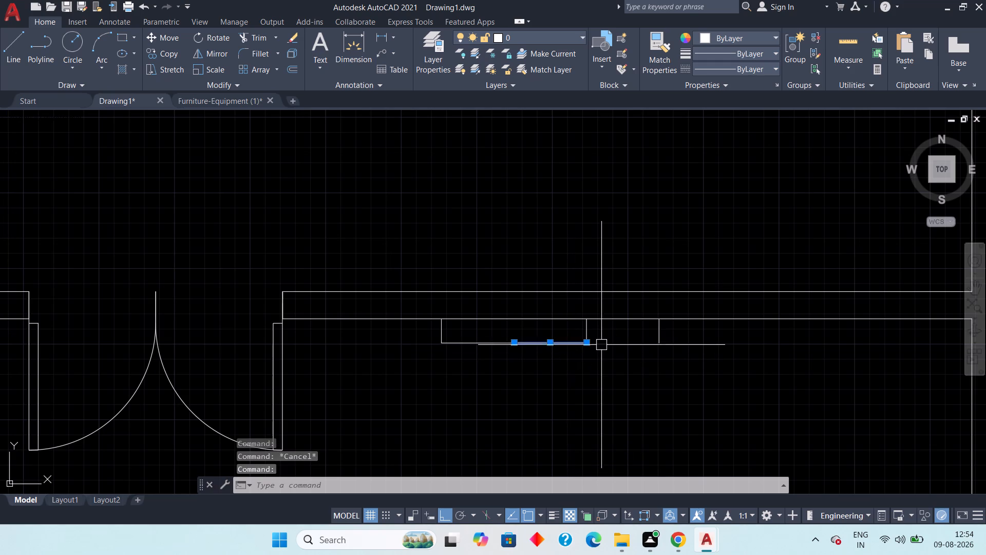
scroll(602, 345, "up", 3)
left_click(530, 335)
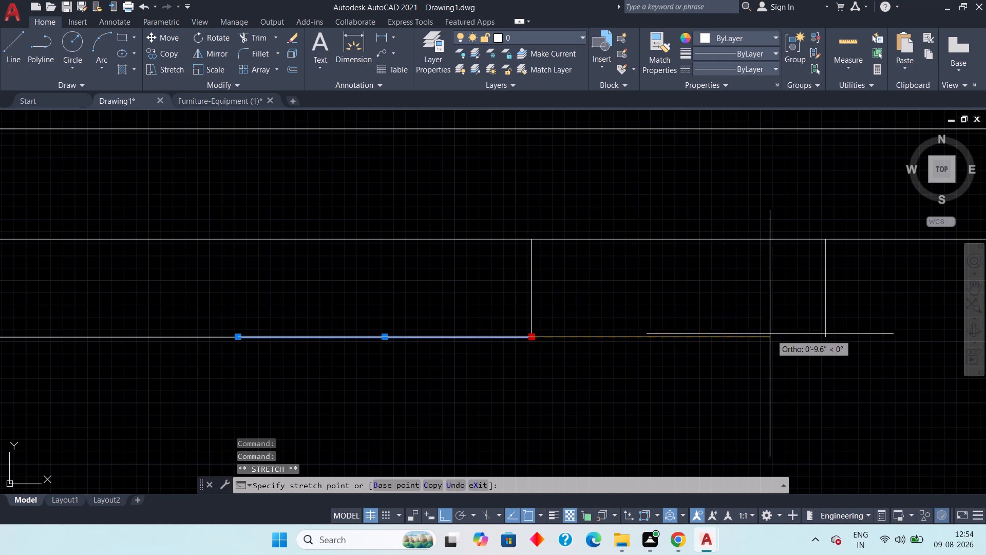
left_click(826, 338)
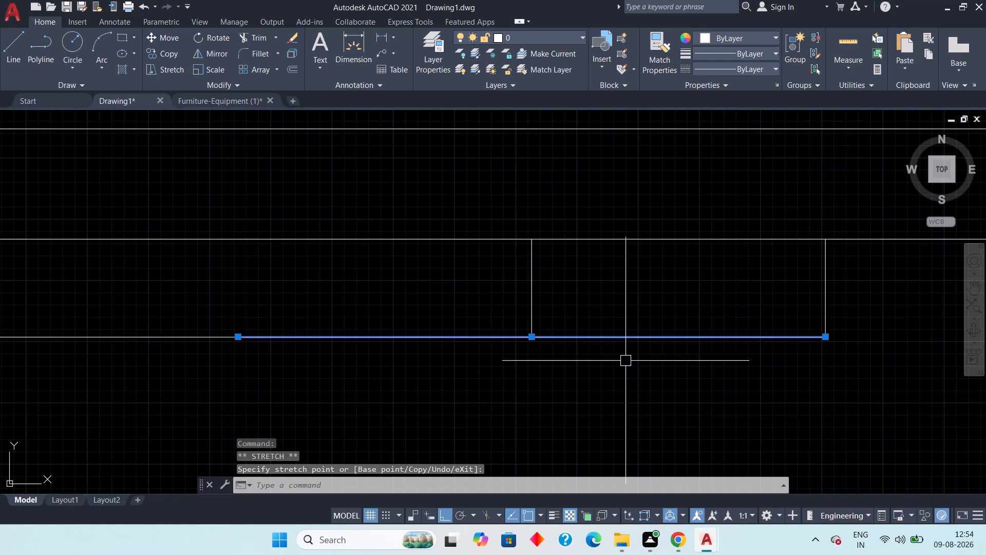
middle_click_drag(622, 361, 923, 334)
scroll(923, 334, "down", 1)
key("Escape")
Delete the south edge's west segment and stretch the remaining edge line west to the wall unit's west side.
left_click(604, 318)
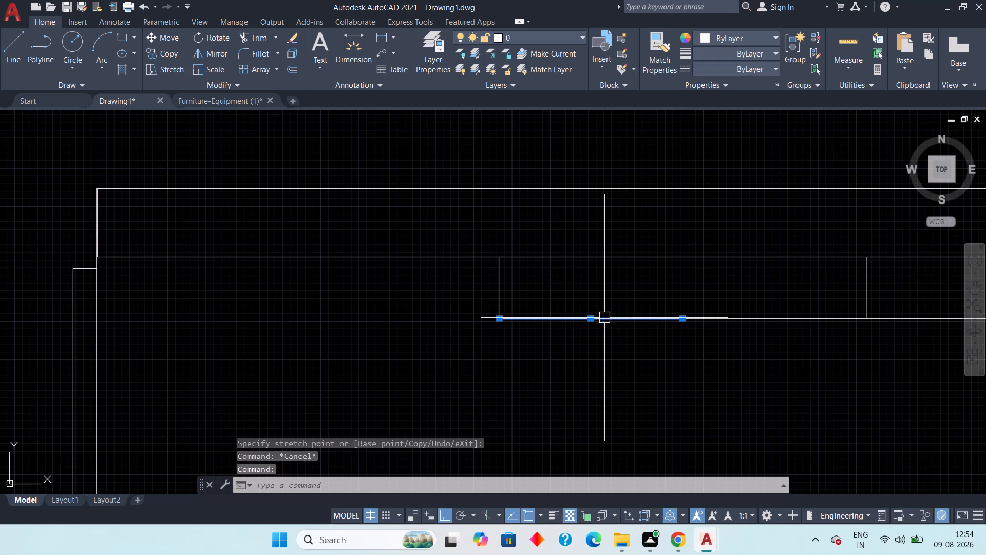
key("Delete")
left_click(688, 316)
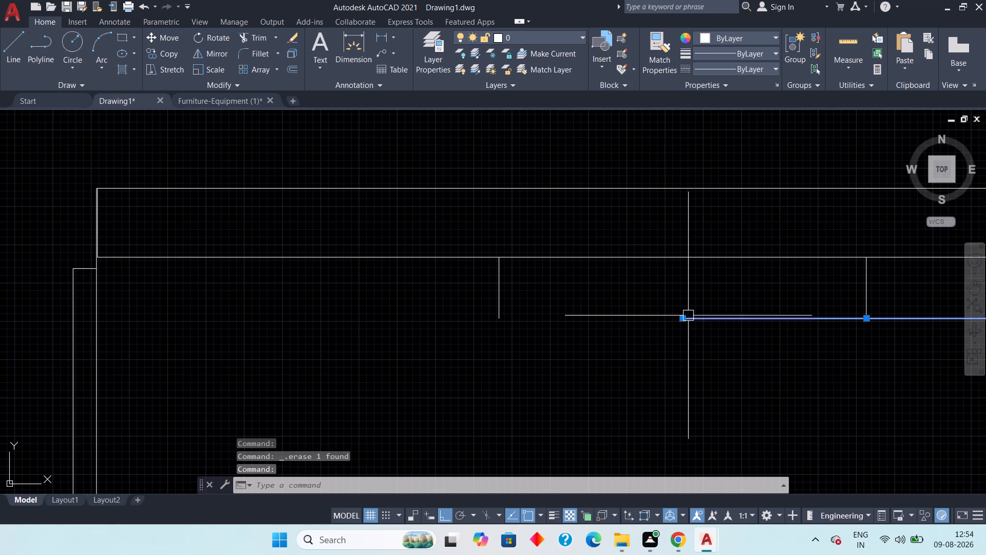
left_click(681, 320)
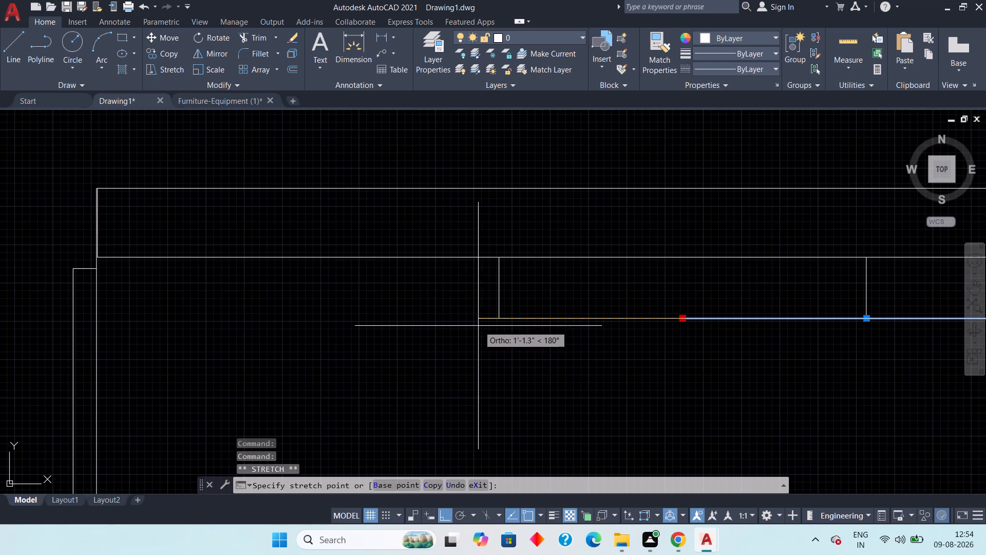
left_click(502, 325)
key("Escape")
key("Escape")
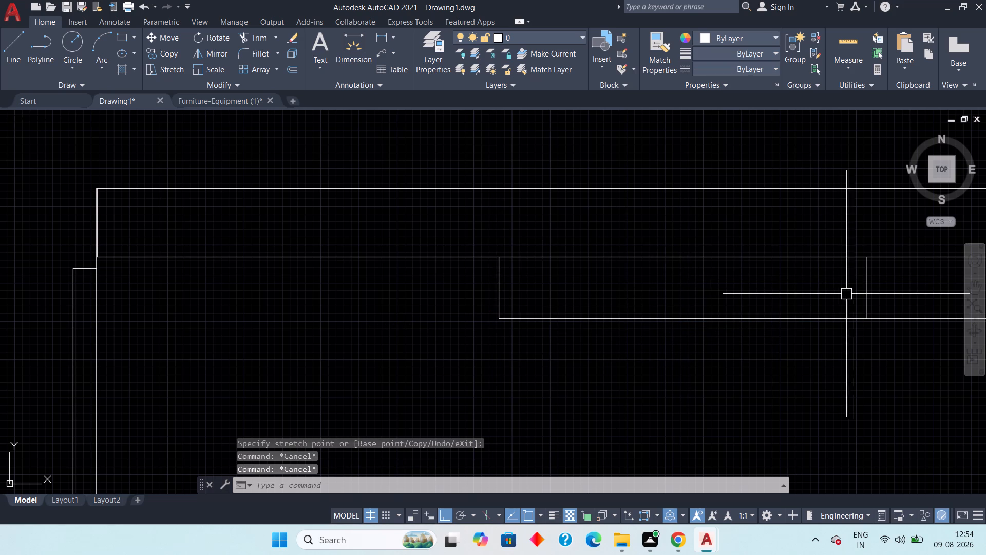
Delete the former east side line left inside the lengthened wall unit outline.
left_click(867, 294)
key("Delete")
scroll(858, 297, "down", 3)
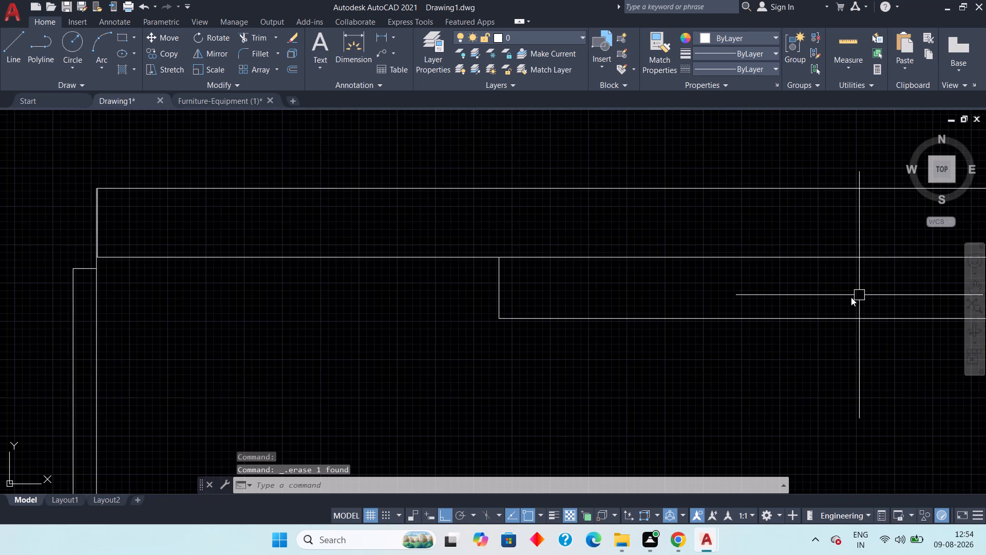
Examine the wall unit against the southern living room's seating, and the furnished floor plan as a whole.
middle_click_drag(795, 359, 634, 355)
scroll(752, 355, "down", 3)
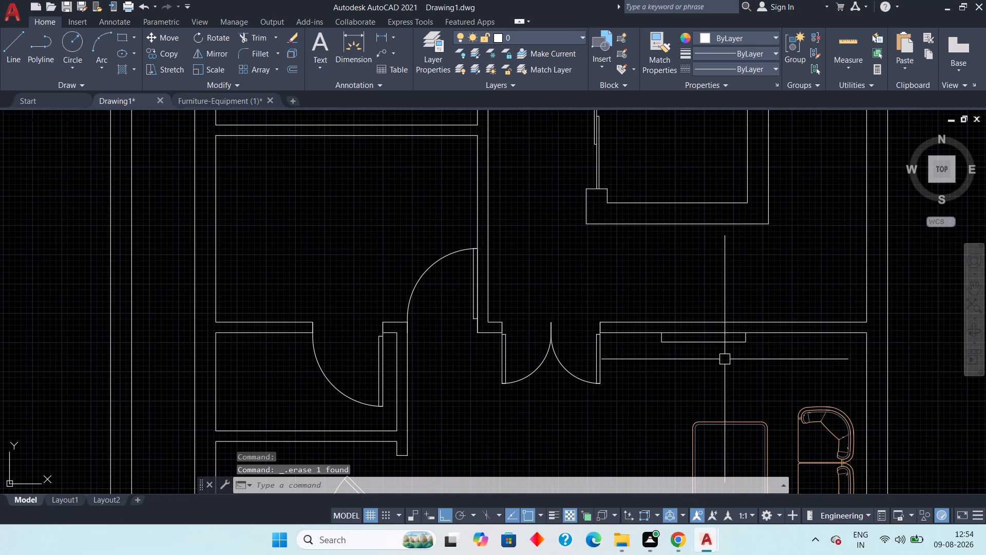
scroll(672, 356, "down", 1)
middle_click_drag(629, 383, 641, 310)
scroll(644, 301, "down", 1)
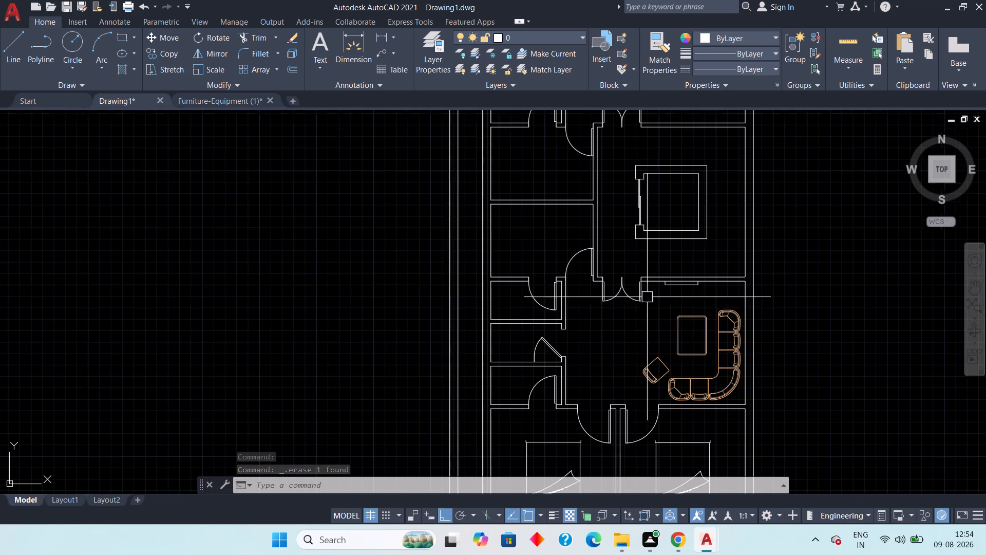
middle_click_drag(617, 371, 594, 398)
scroll(594, 398, "down", 1)
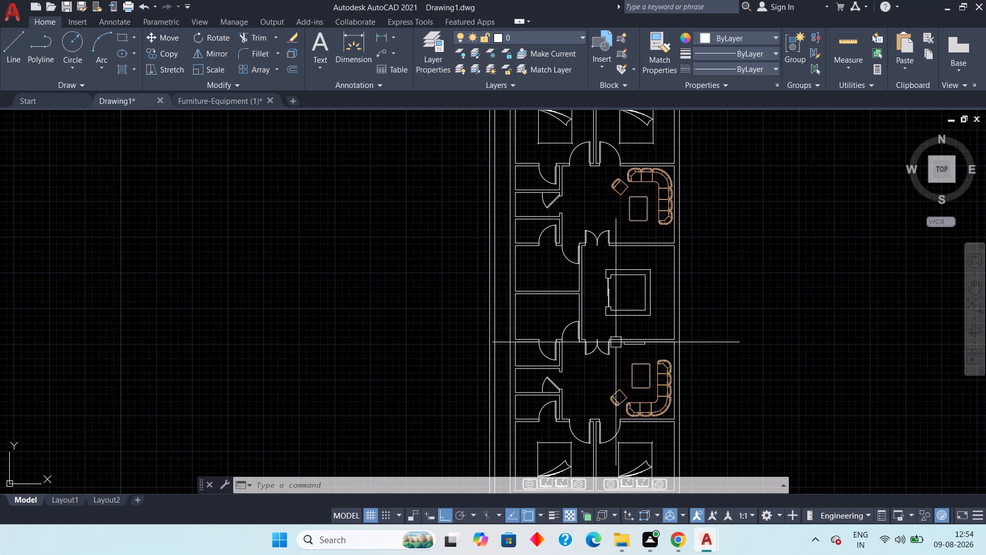
scroll(628, 299, "up", 2)
scroll(627, 299, "down", 1)
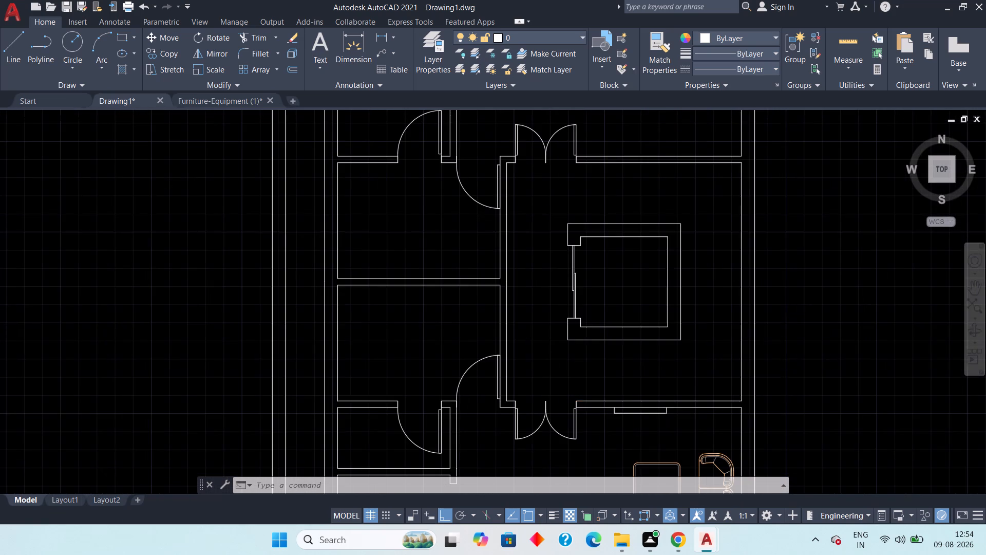
scroll(627, 299, "down", 1)
scroll(540, 317, "down", 1)
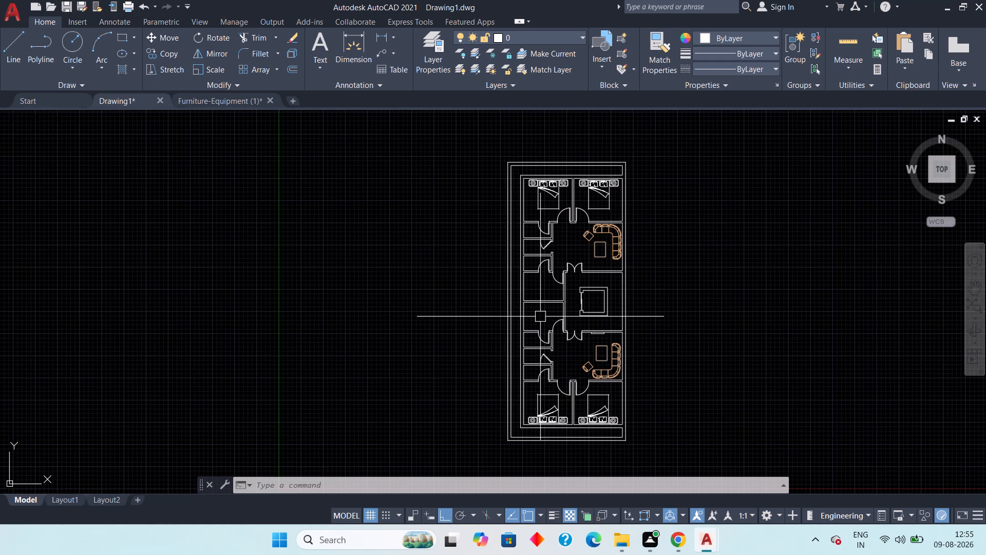
scroll(540, 317, "down", 1)
scroll(605, 364, "up", 1)
middle_click_drag(611, 364, 730, 348)
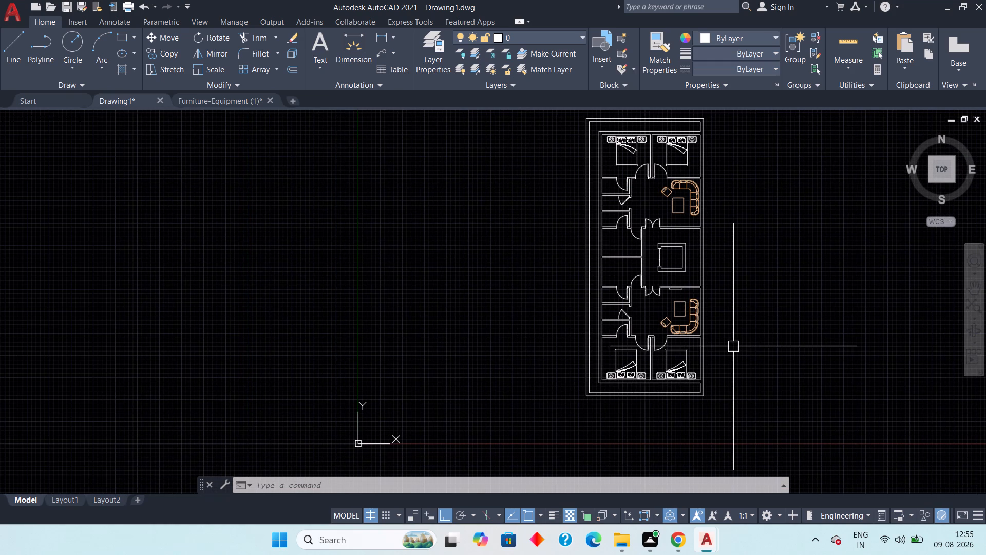
Minimize the AutoCAD window.
left_click(945, 4)
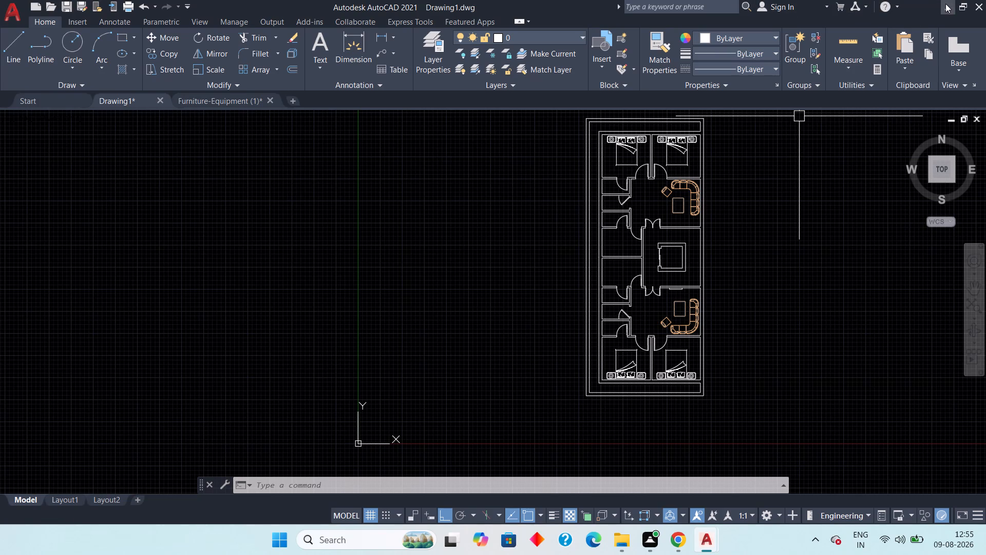
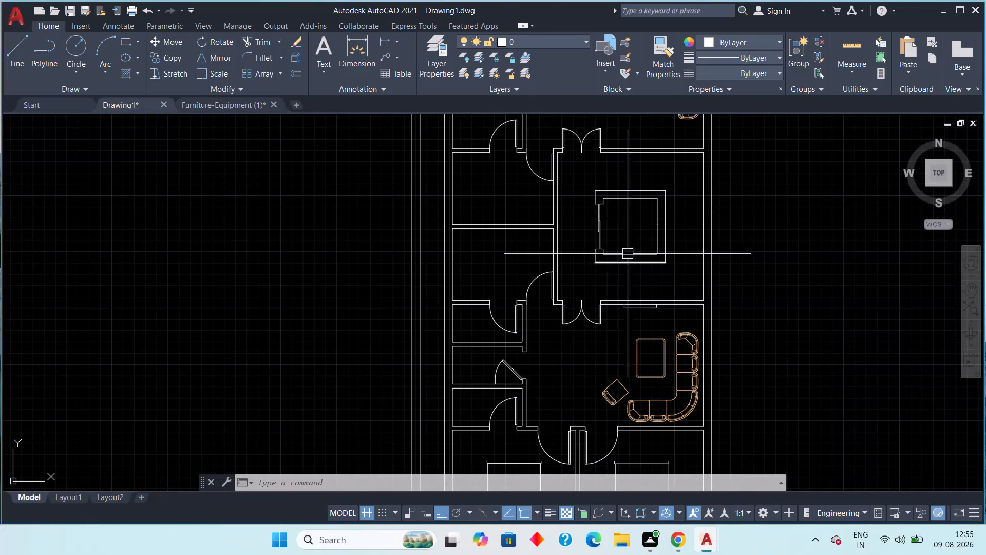
Start a multiline text box above the bed in the southwest bedroom and write "Master Bedroom".
scroll(644, 250, "down", 1)
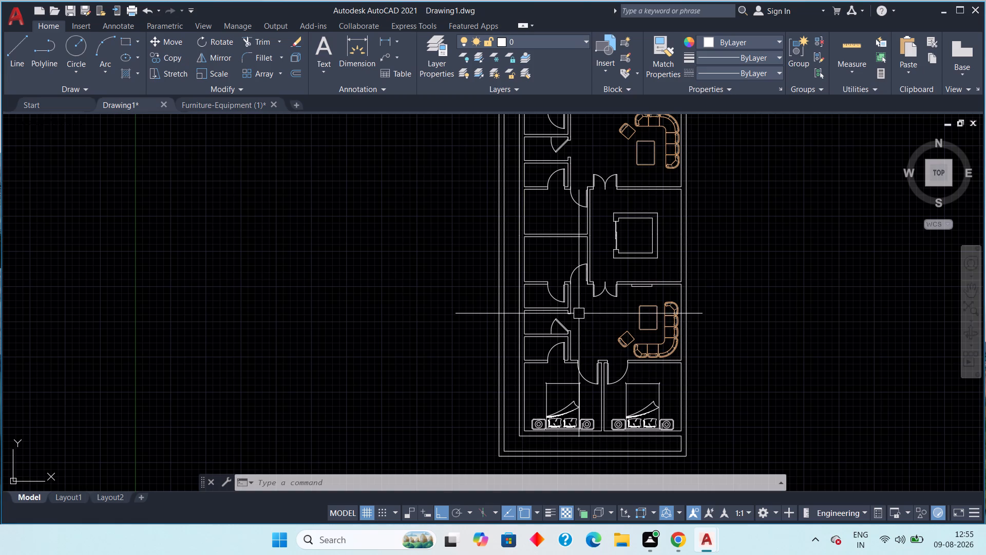
middle_click_drag(657, 376, 618, 343)
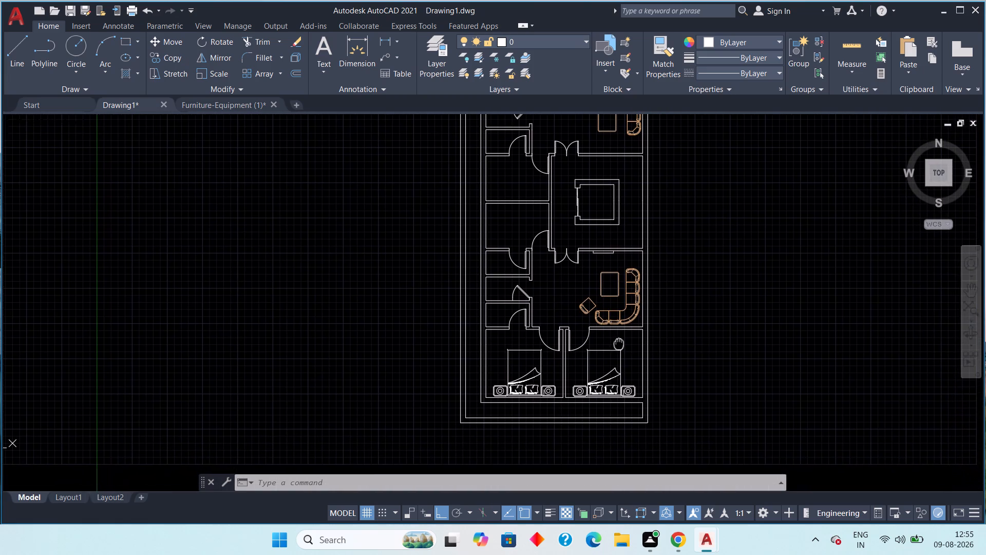
middle_click_drag(618, 343, 618, 342)
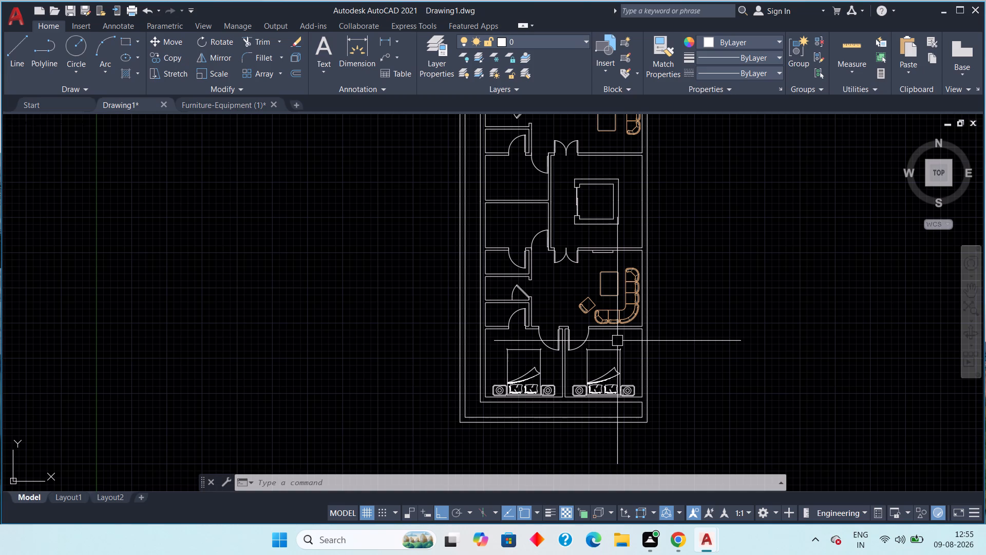
scroll(517, 357, "up", 3)
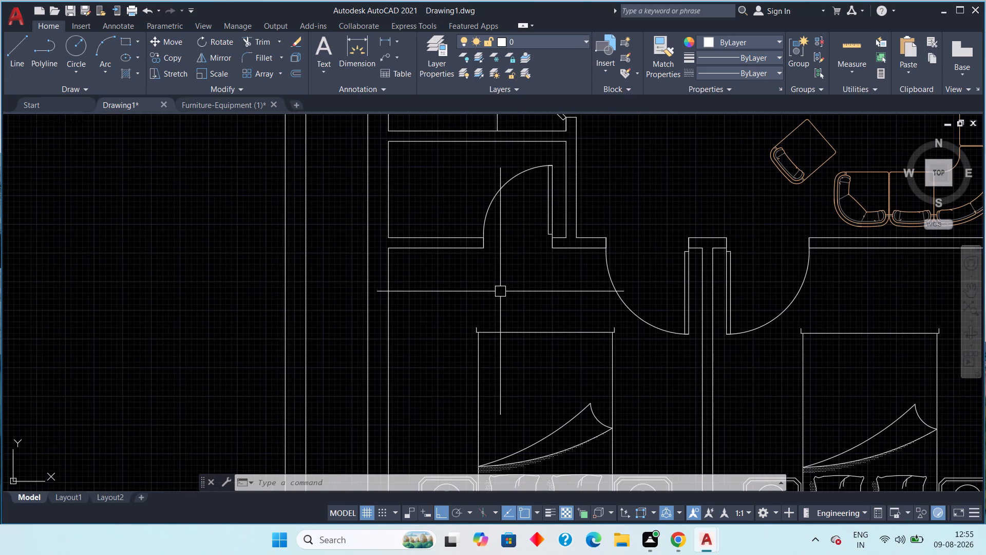
middle_click_drag(500, 289, 502, 271)
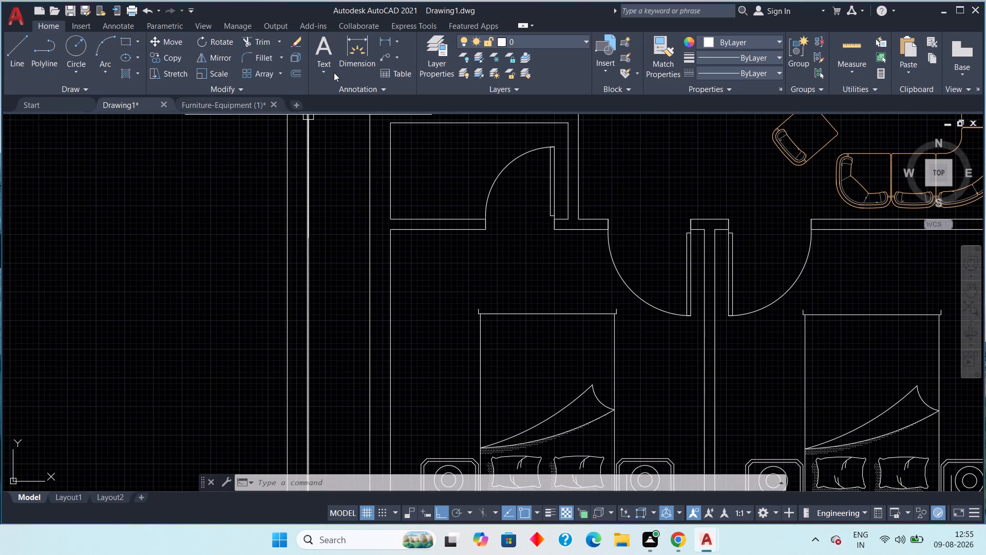
left_click(334, 72)
left_click(345, 90)
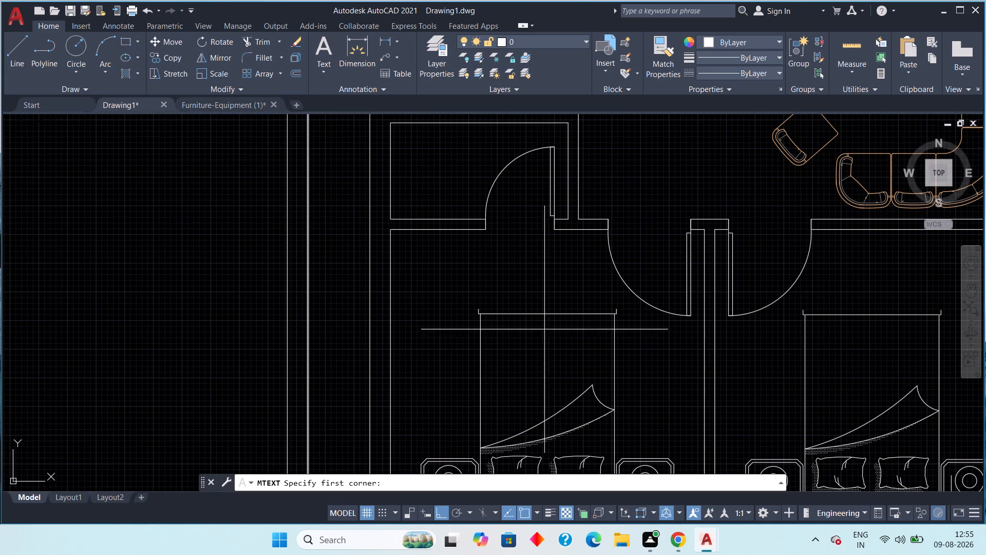
middle_click_drag(490, 335, 470, 298)
scroll(471, 300, "down", 1)
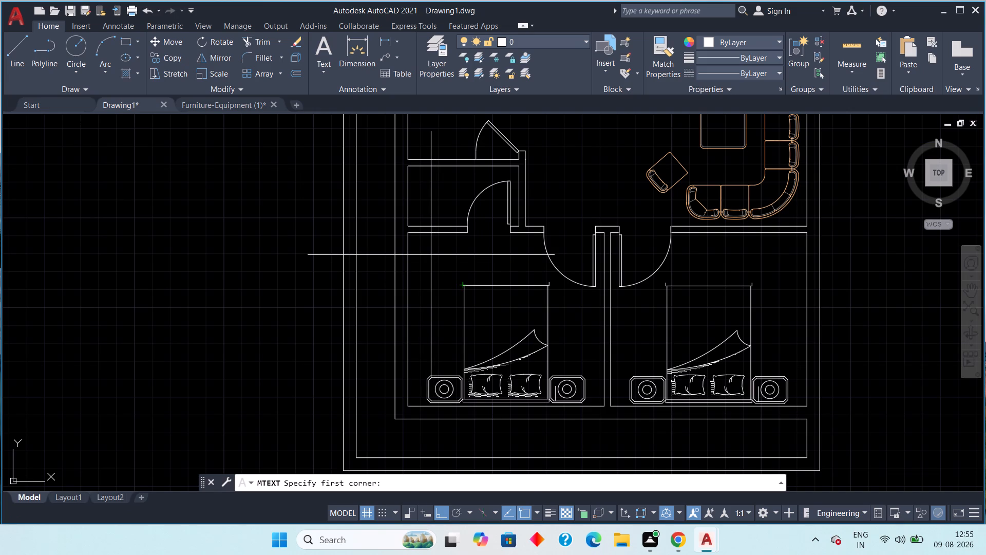
left_click(430, 254)
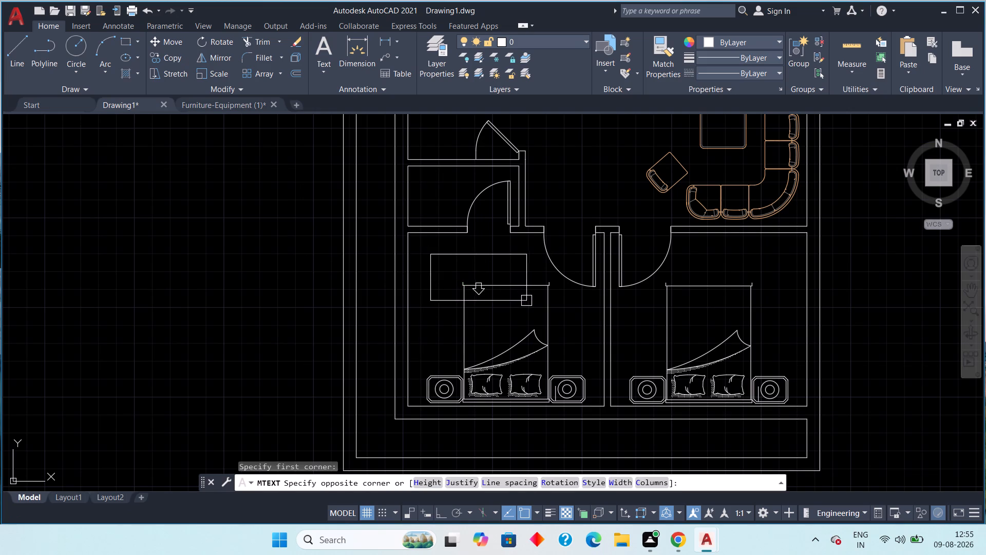
left_click(540, 295)
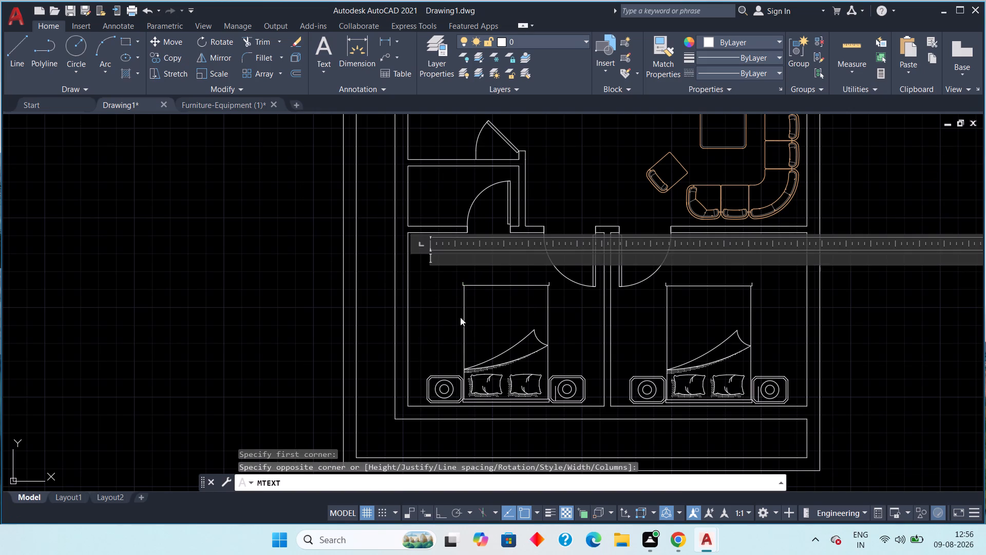
left_click(468, 254)
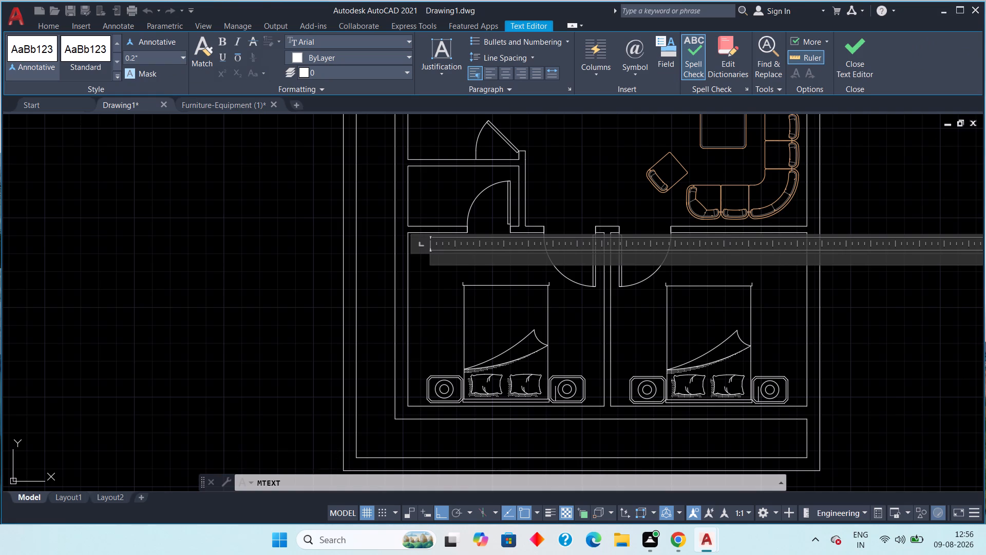
type("Master")
key("space")
type("Bed")
type("roo,")
key("BackSpace")
key("m")
Add the room size 11'5" X 10'1" as a second line under "Master Bedroom".
key("Return")
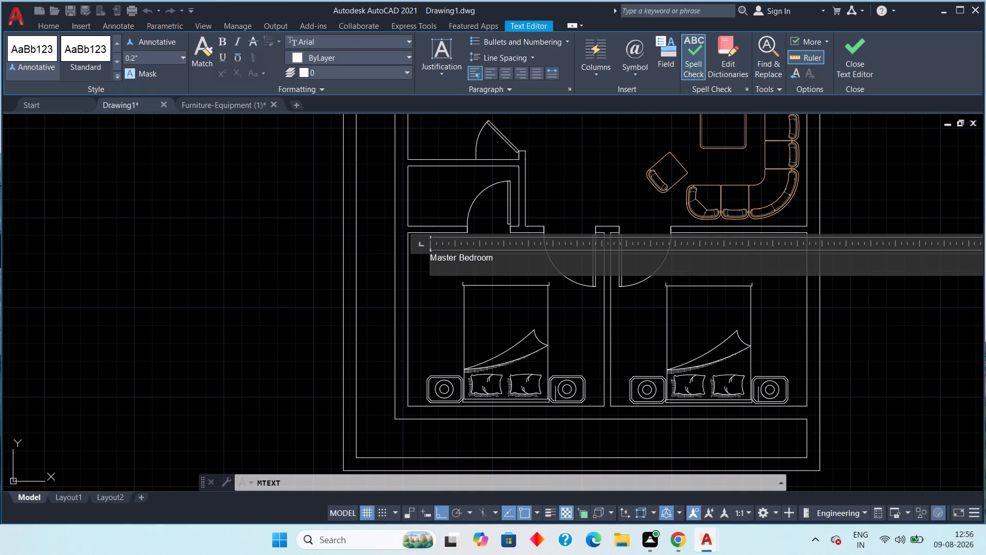
type("11'5\"")
key("shift+x")
key("Left")
key("space")
key("Right")
key("space")
type("10'1\"")
Set the text height of both label lines to 6" and finish the text.
left_click_drag(480, 270, 439, 253)
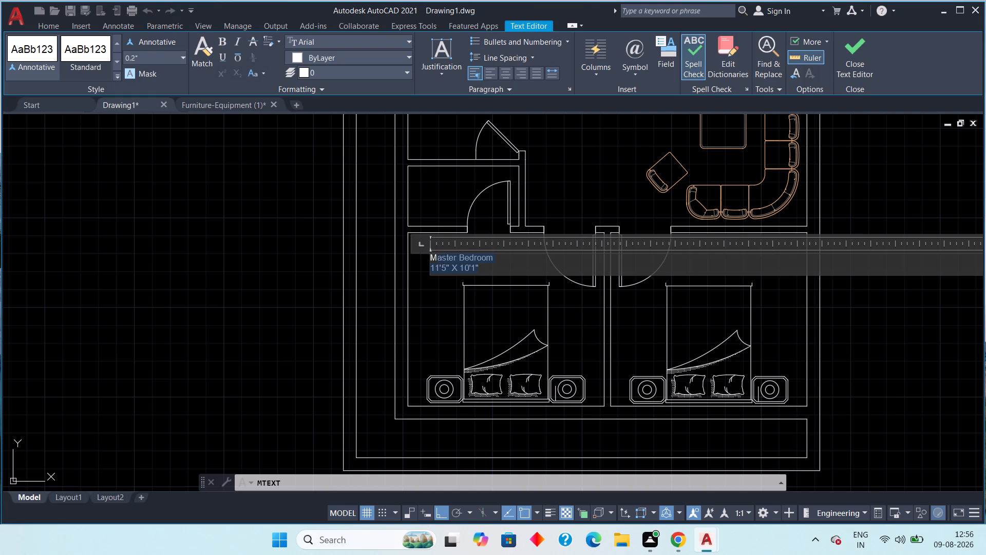
left_click_drag(439, 253, 426, 252)
left_click(158, 58)
type("6\"")
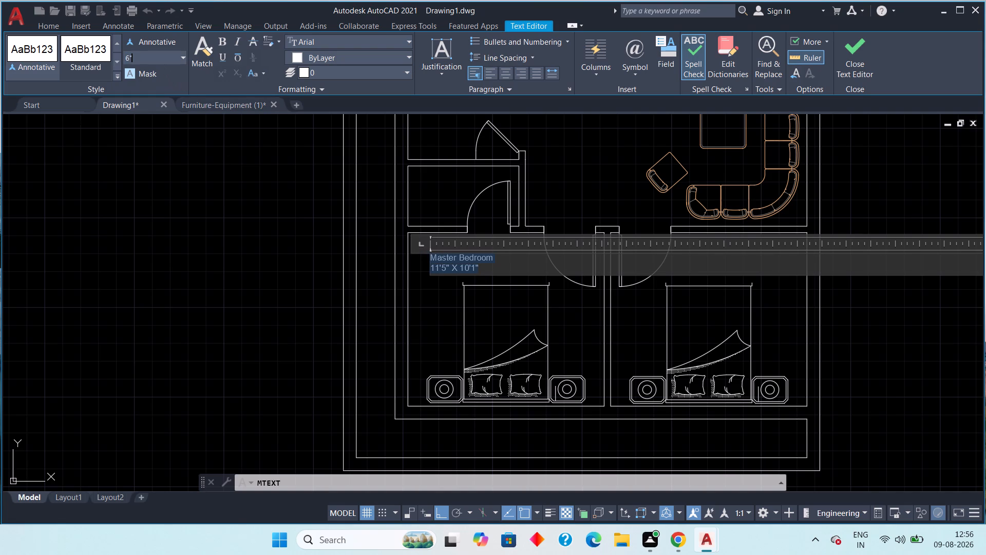
key("Return")
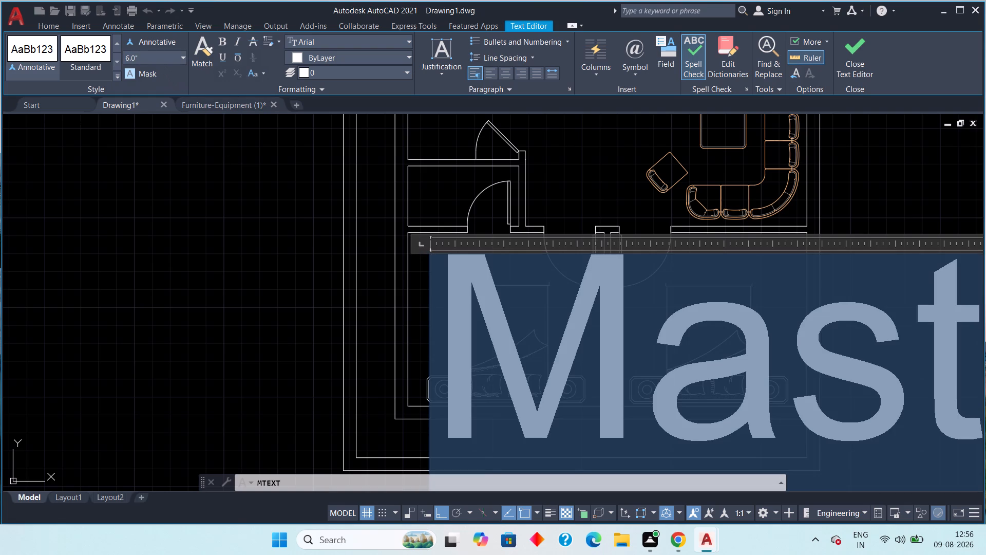
scroll(214, 152, "down", 3)
scroll(280, 179, "down", 2)
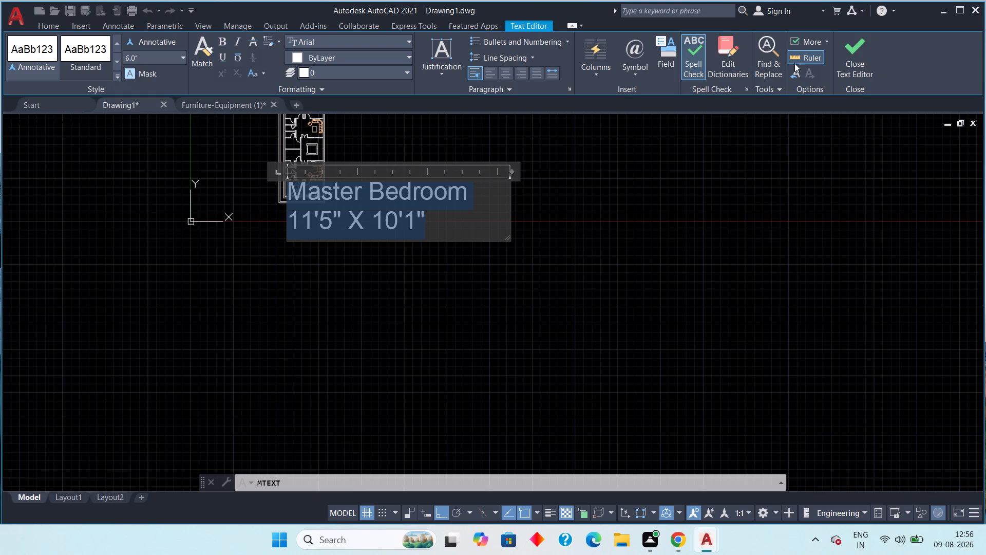
left_click(856, 52)
Move the Master Bedroom label slightly southeast, with Ortho off, so it overlaps the north end of the southwest bedroom's bed.
scroll(270, 190, "up", 4)
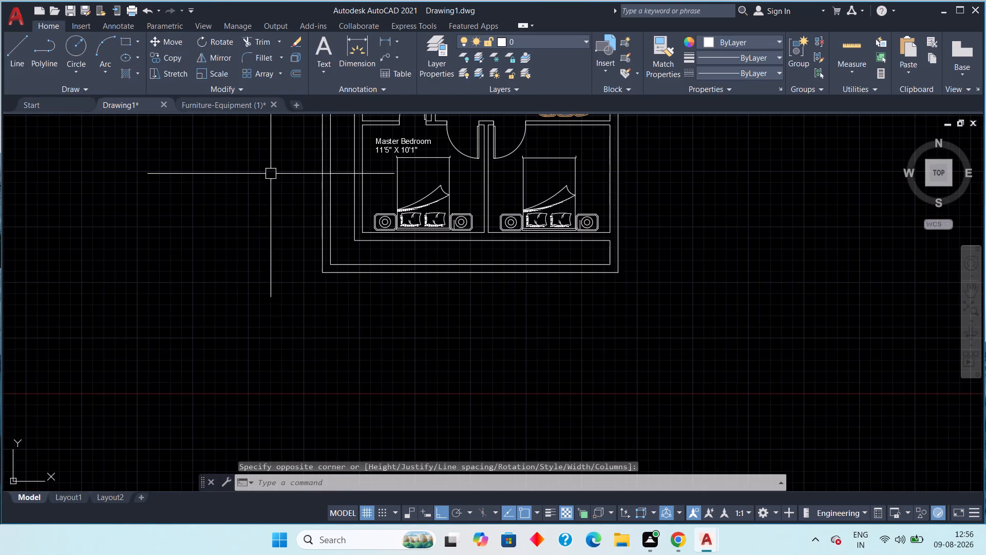
middle_click_drag(255, 207, 193, 238)
scroll(238, 221, "up", 1)
middle_click_drag(237, 215, 103, 274)
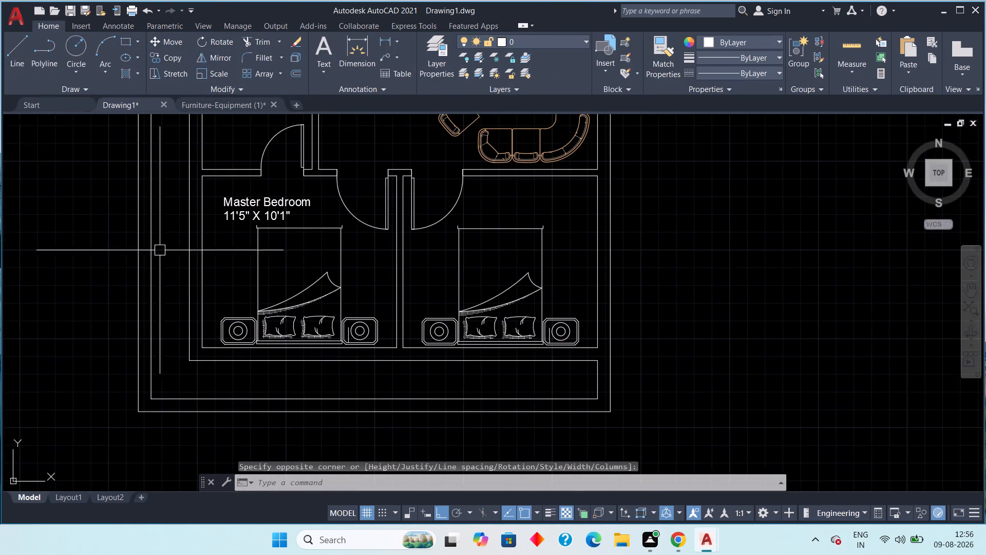
scroll(218, 224, "up", 2)
scroll(218, 233, "down", 1)
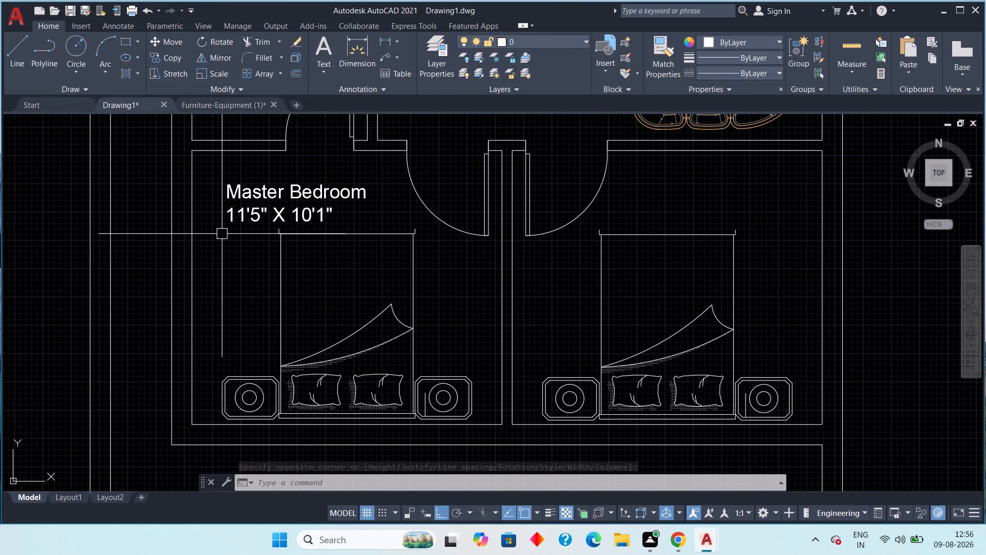
scroll(222, 234, "down", 2)
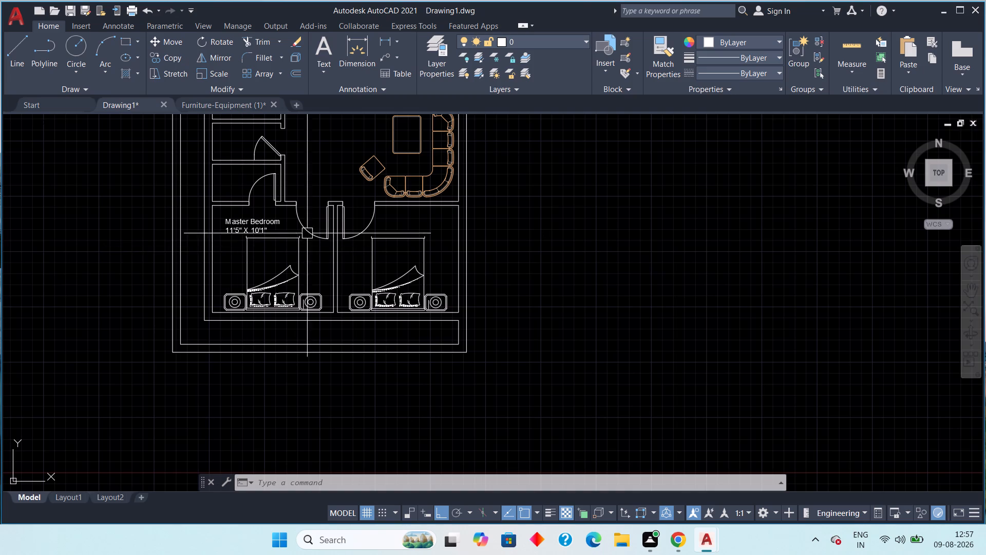
scroll(278, 232, "up", 2)
left_click(289, 187)
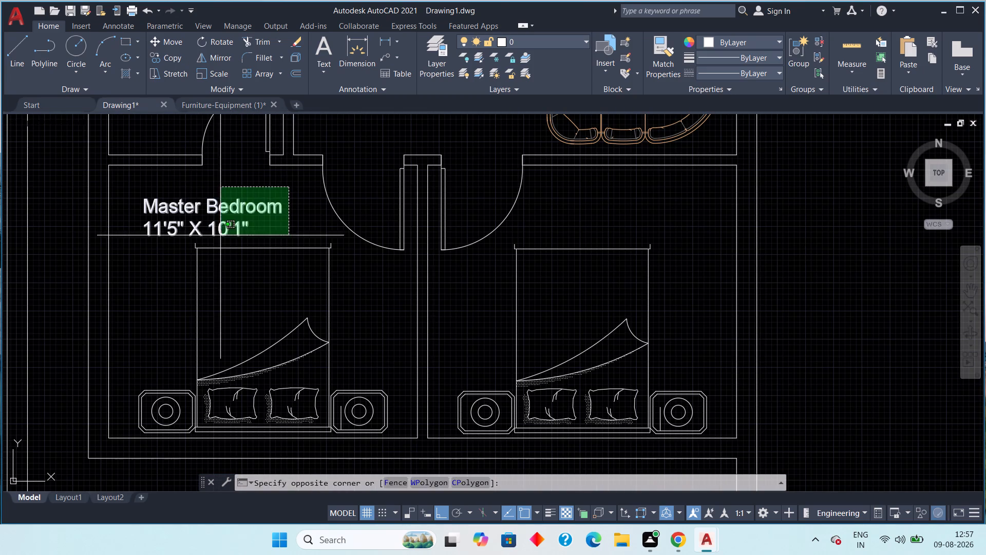
left_click(187, 240)
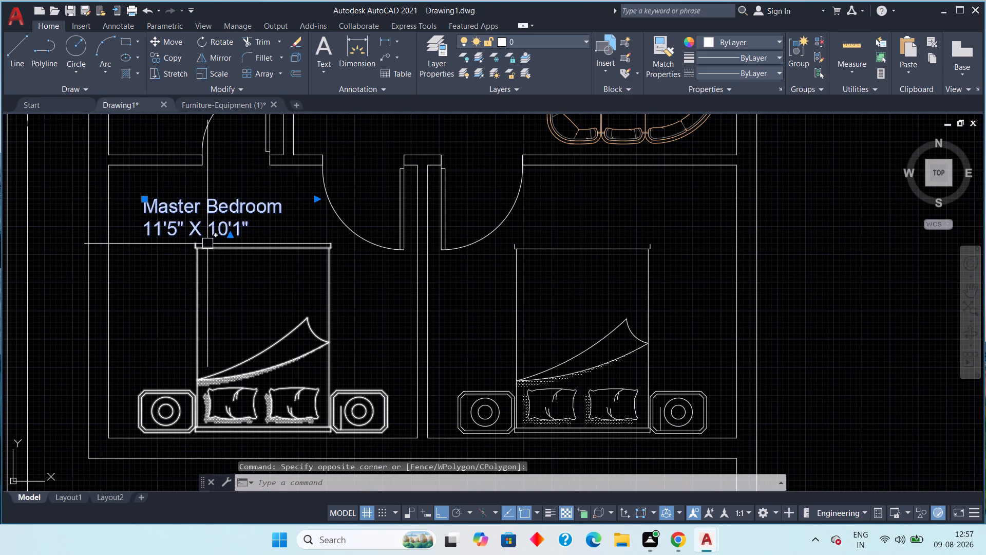
type("m")
key("space")
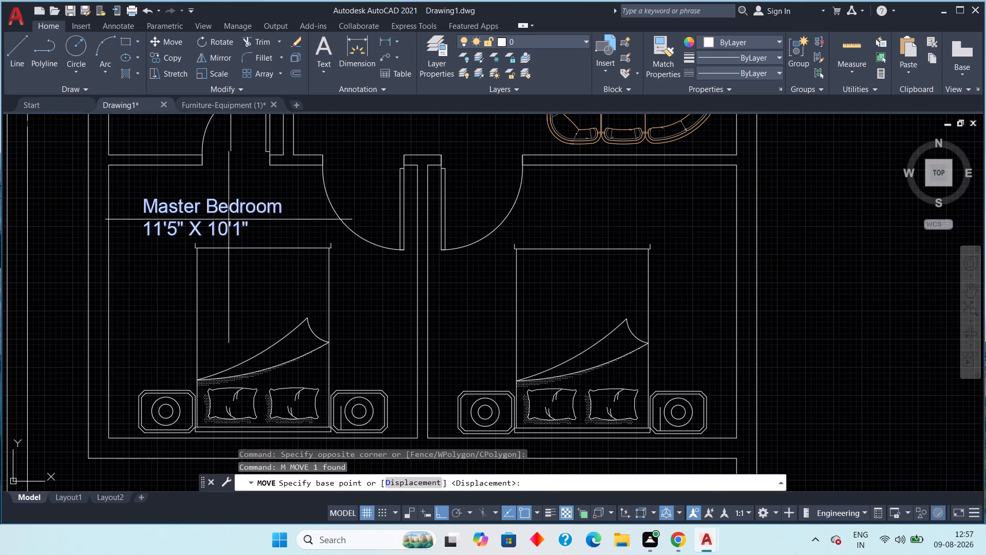
left_click(225, 218)
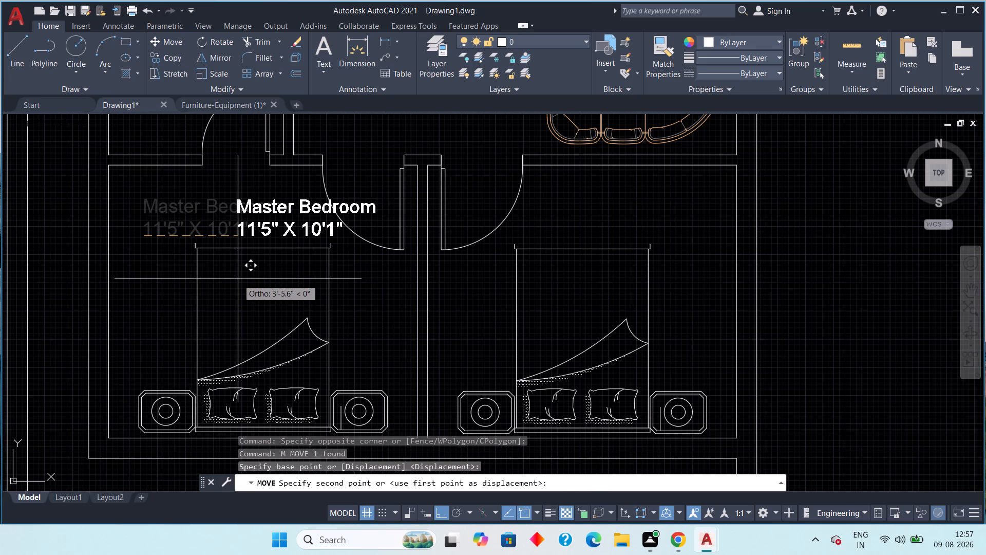
key("F8")
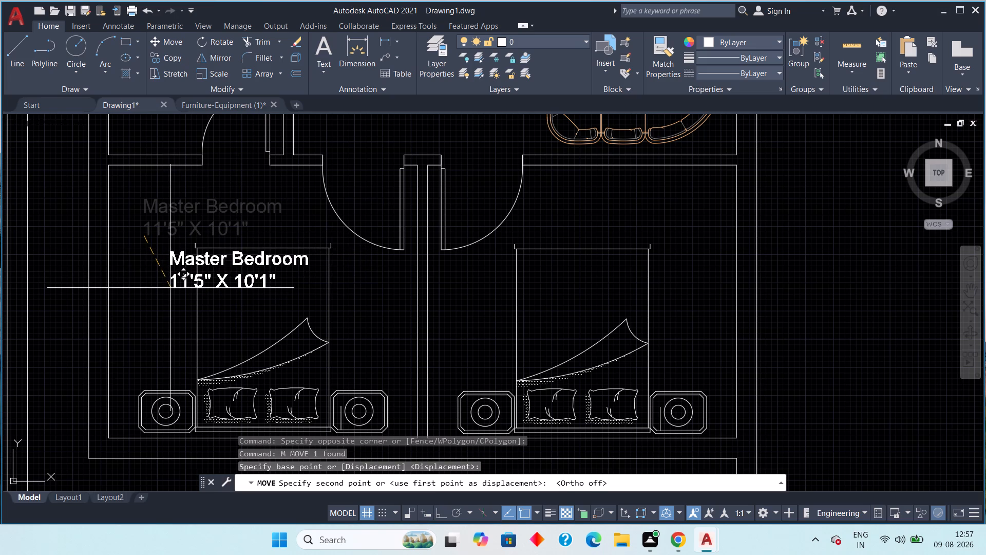
left_click(170, 288)
key("Escape")
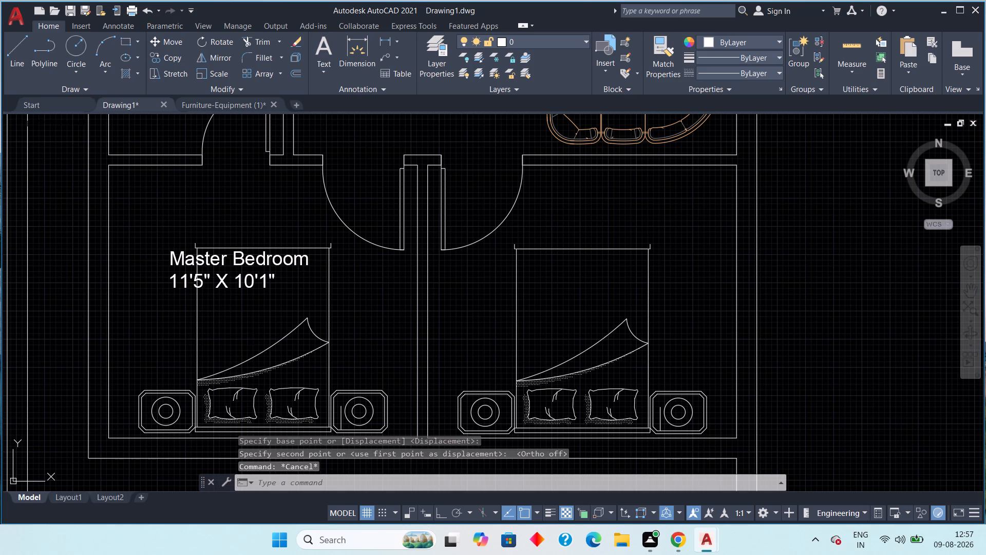
Copy the Master Bedroom label from the southwest bedroom straight east onto the southeast bedroom's bed, with Ortho on.
left_click(251, 262)
type("co")
key("space")
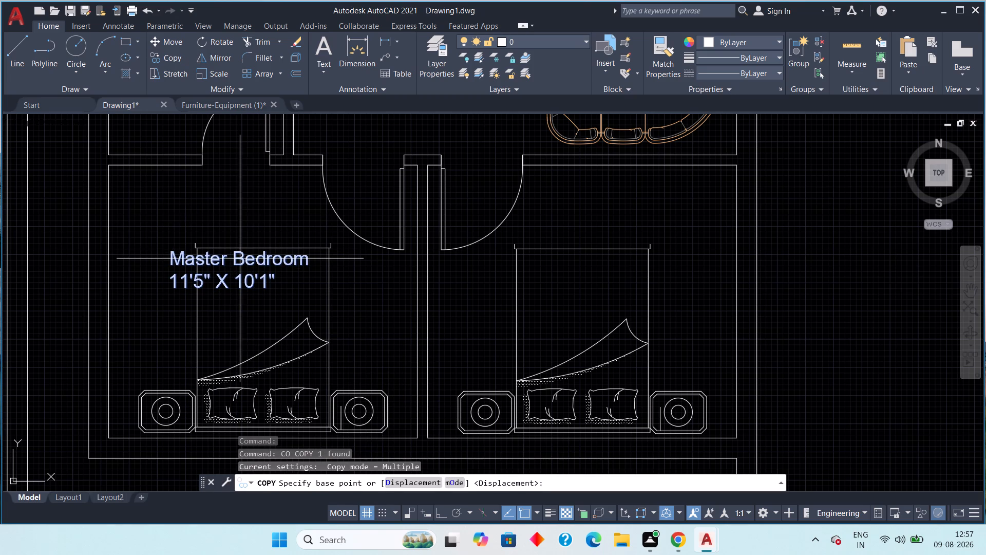
key("F8")
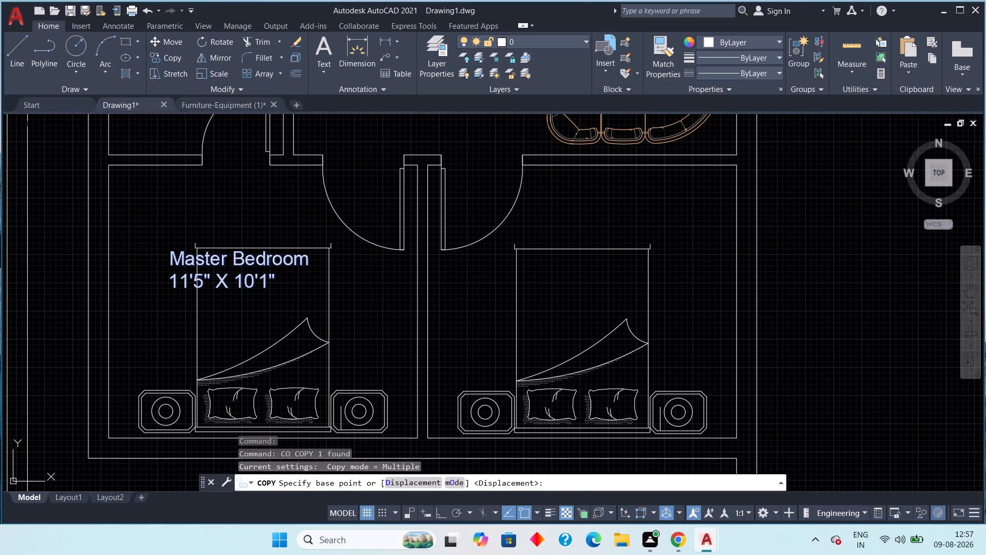
left_click(241, 258)
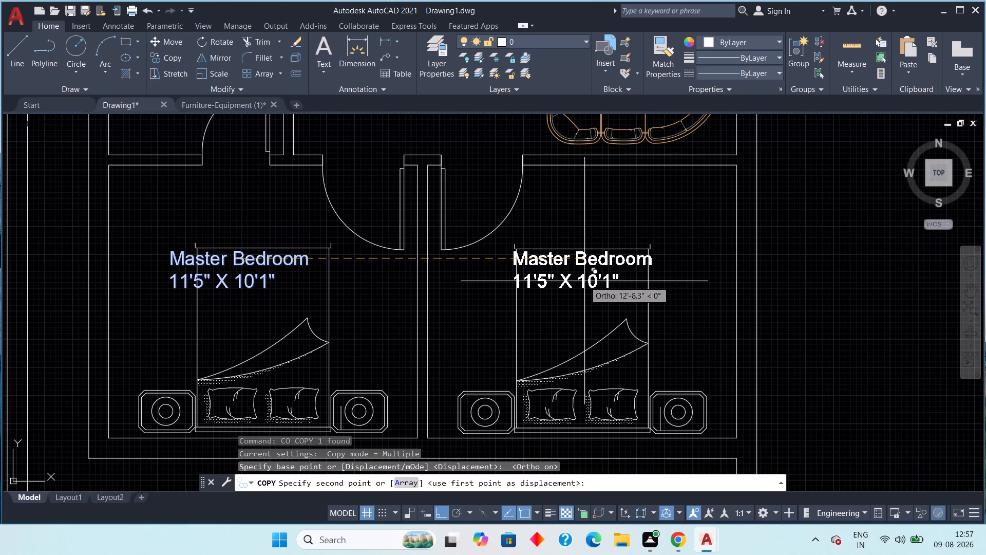
left_click(584, 281)
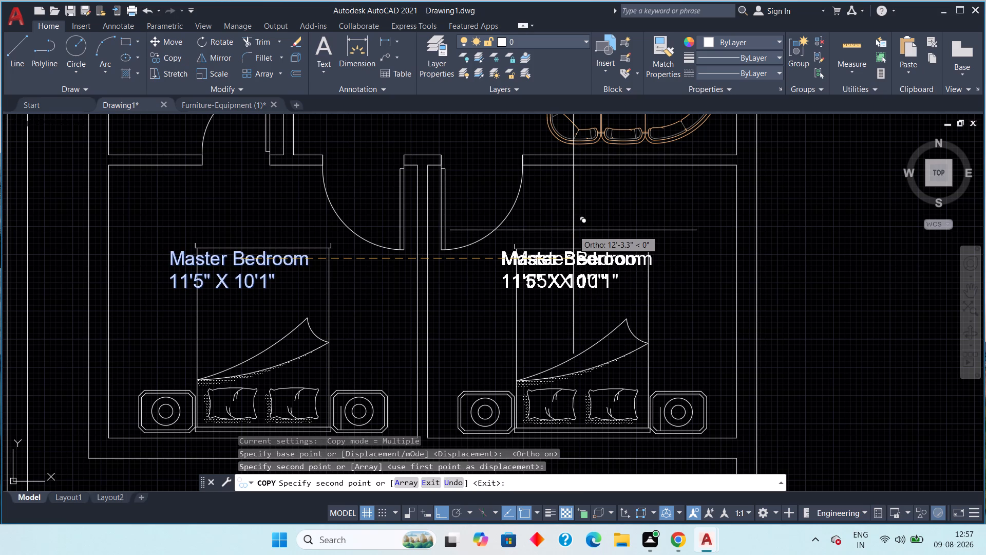
Place further copies of the Master Bedroom label over the south ends of the beds in the northeast and northwest bedrooms.
key("F8")
scroll(577, 217, "down", 3)
middle_click_drag(577, 218, 543, 373)
scroll(543, 373, "down", 1)
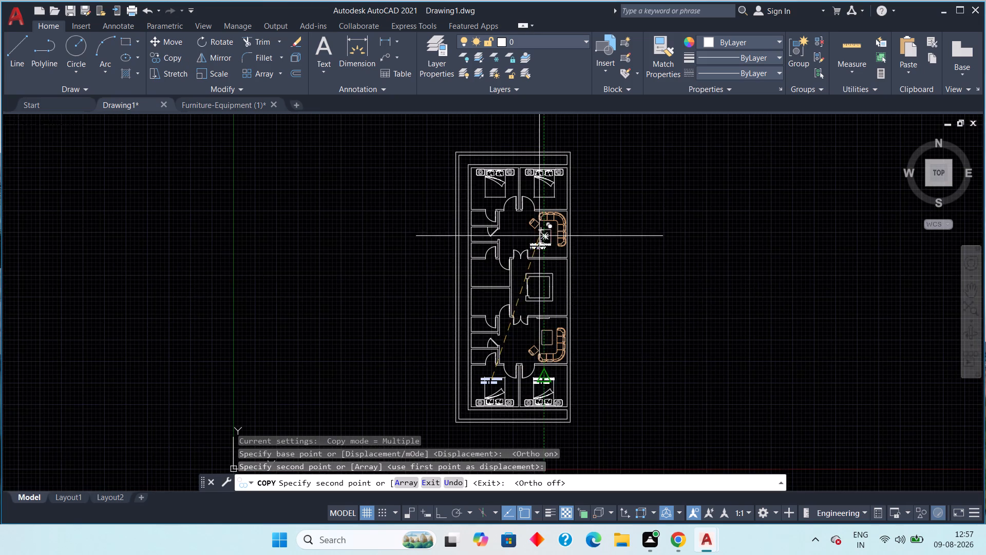
scroll(535, 193, "up", 3)
middle_click_drag(538, 179, 505, 303)
scroll(516, 294, "up", 2)
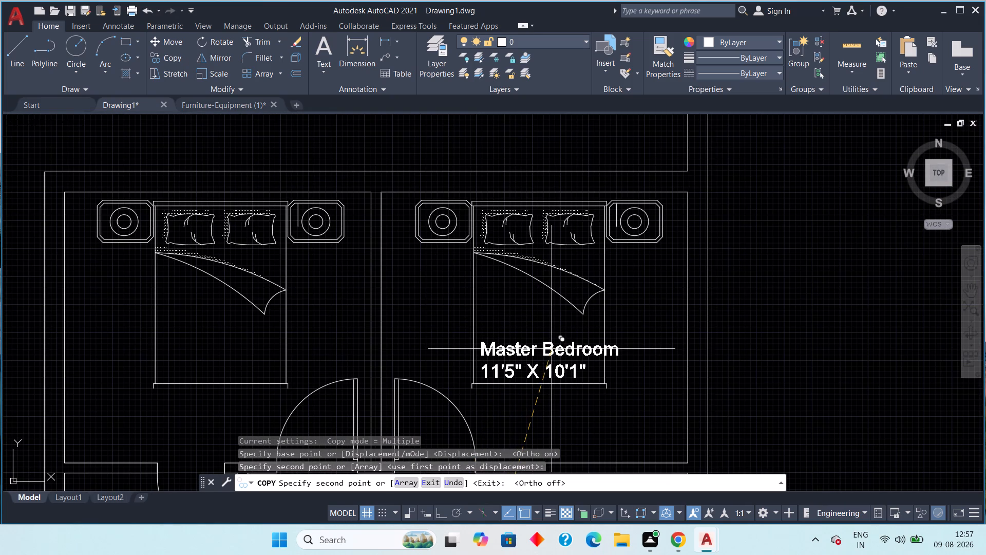
left_click(552, 349)
key("F8")
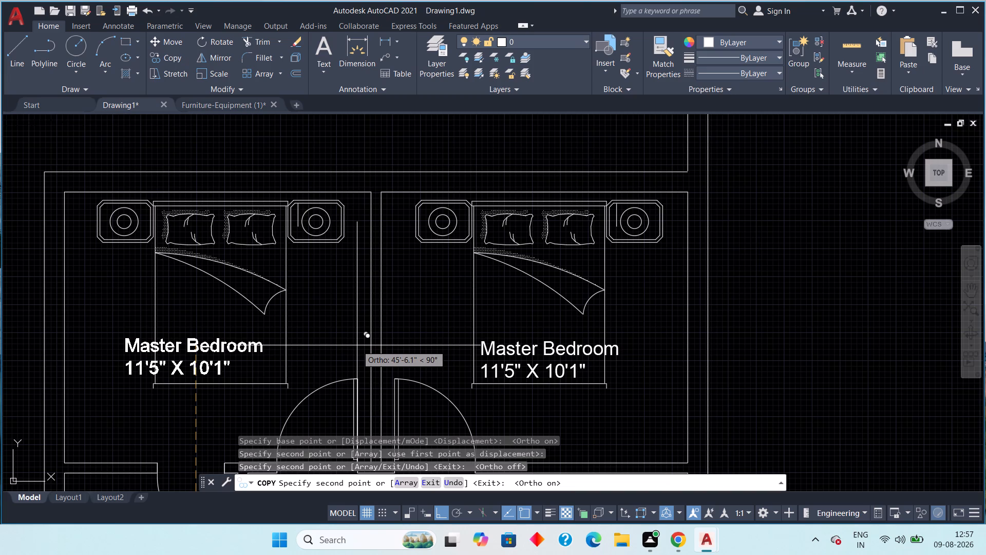
left_click(357, 345)
Place another copy of the label in the north living area, west of the coffee table, with Ortho off.
scroll(383, 346, "down", 3)
key("F8")
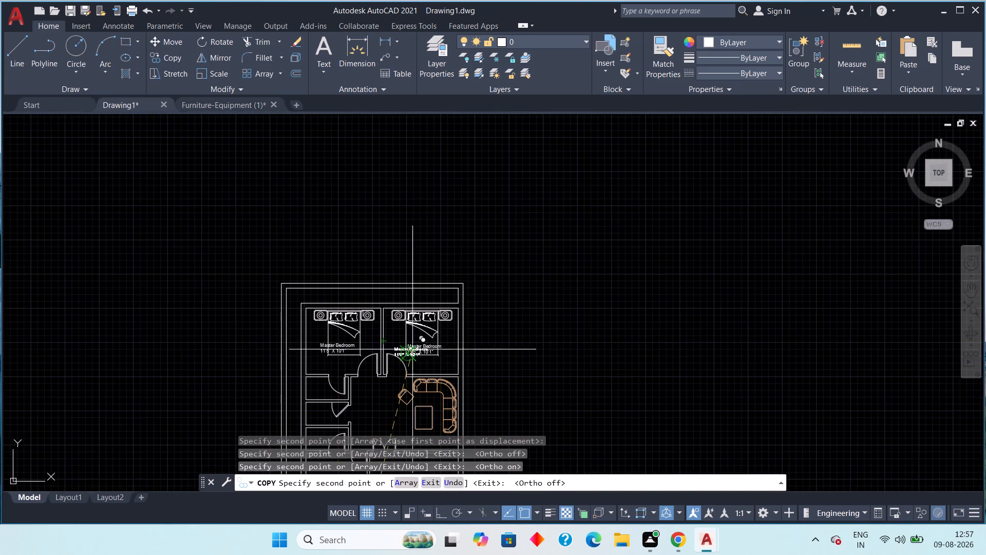
middle_click_drag(428, 361, 446, 274)
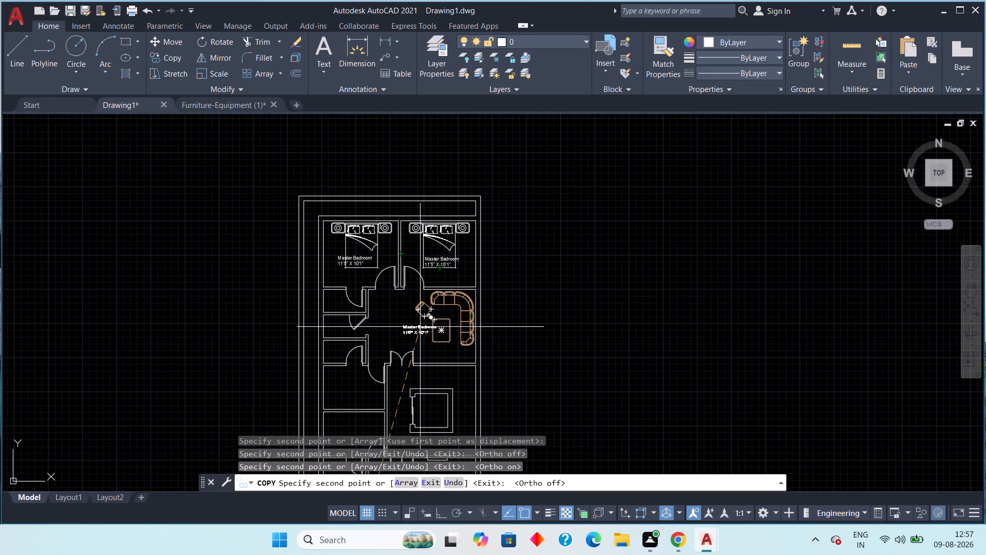
scroll(423, 335, "up", 3)
middle_click_drag(429, 320, 399, 263)
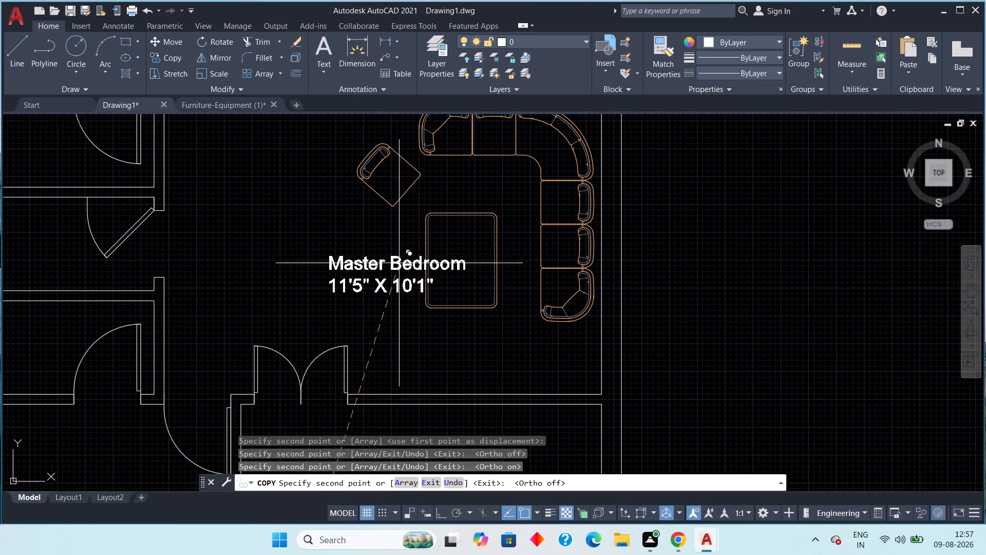
middle_click_drag(414, 268, 403, 282)
scroll(411, 270, "down", 1)
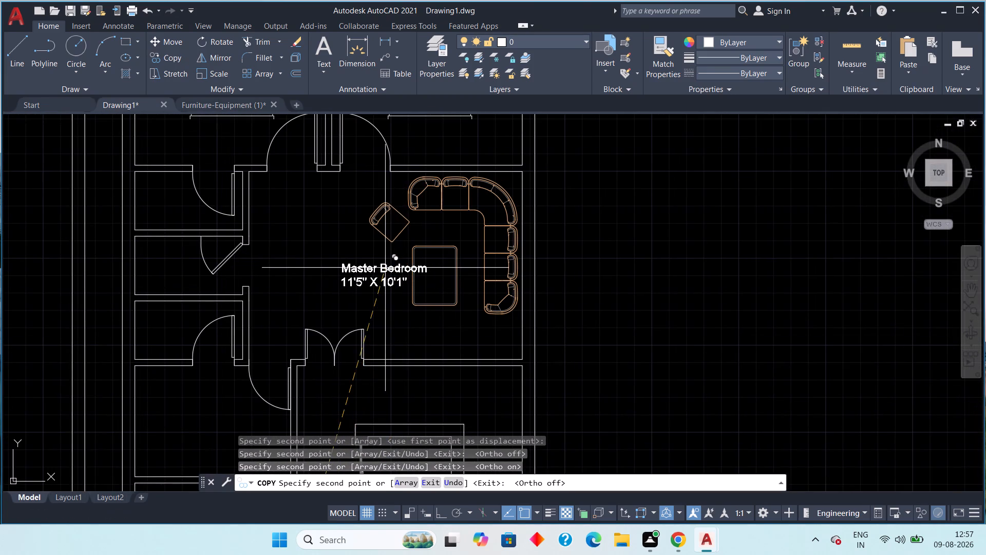
scroll(410, 291, "down", 2)
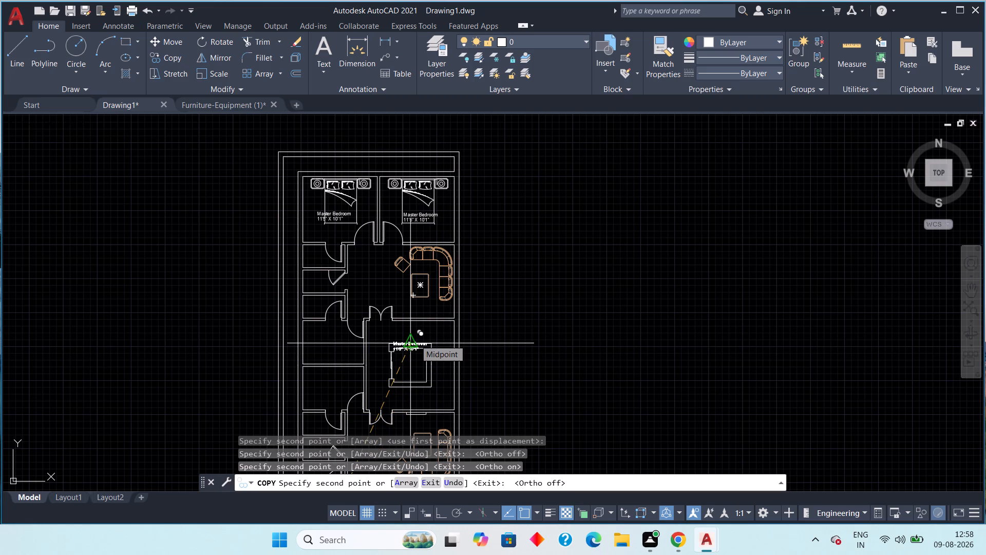
scroll(393, 288, "up", 2)
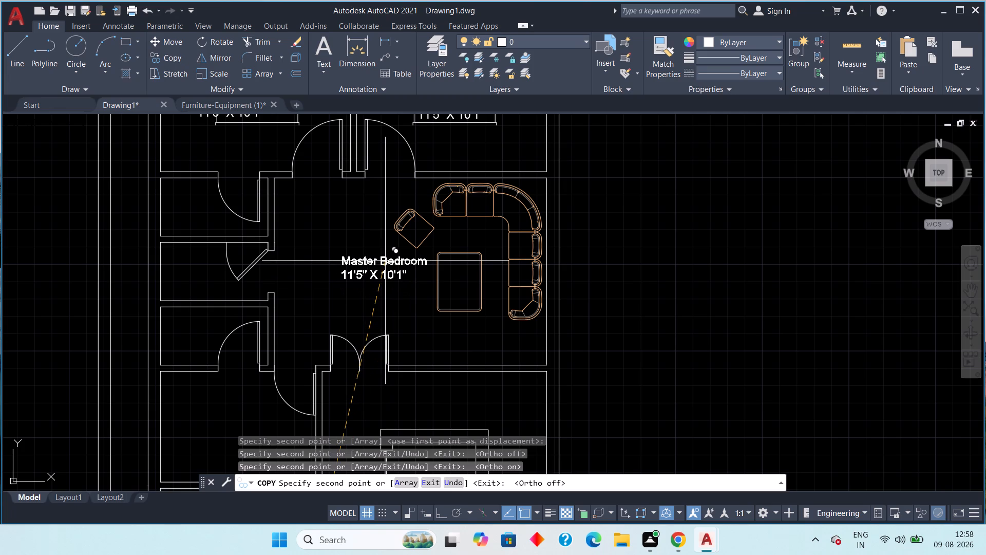
left_click(390, 258)
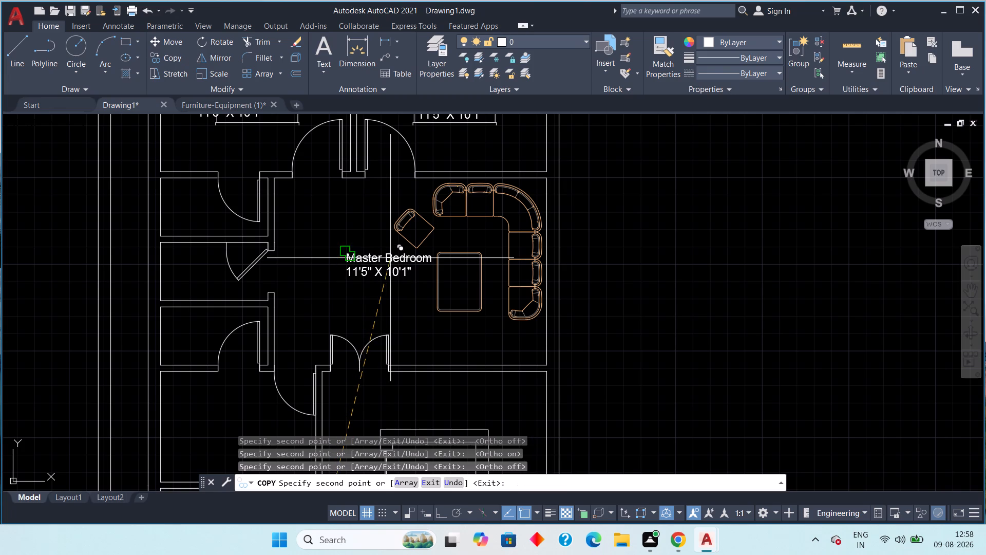
Place a copy of the label in the south living area, west of the coffee table, and end the Copy command.
scroll(385, 319, "down", 1)
middle_click_drag(385, 319, 382, 287)
scroll(382, 285, "down", 1)
middle_click_drag(384, 340, 346, 188)
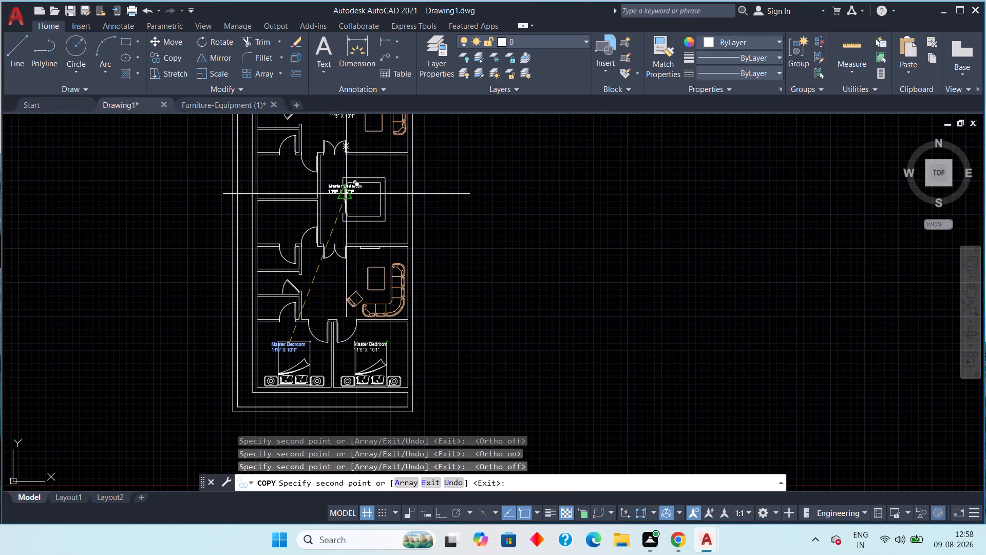
scroll(335, 291, "up", 3)
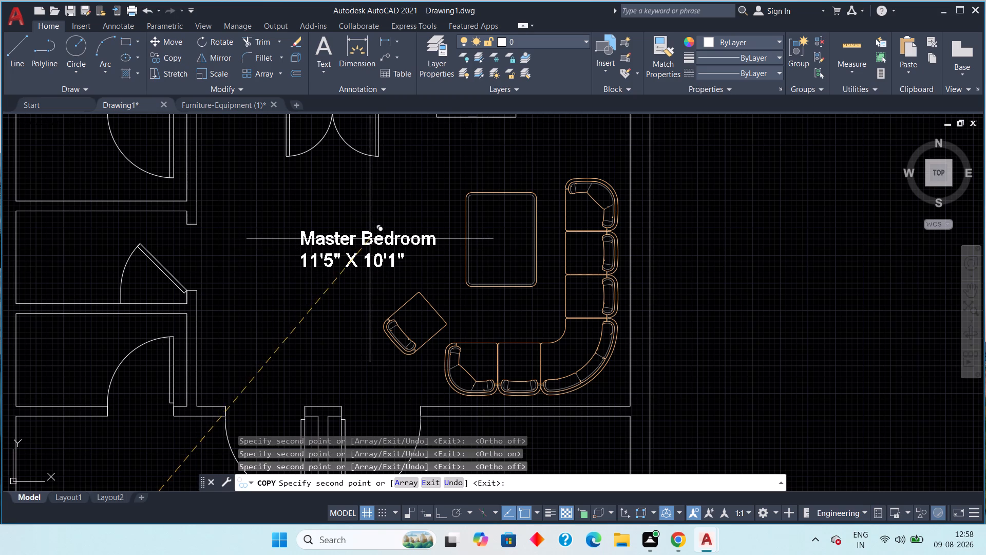
left_click(372, 224)
scroll(328, 250, "down", 3)
middle_click_drag(305, 263, 332, 263)
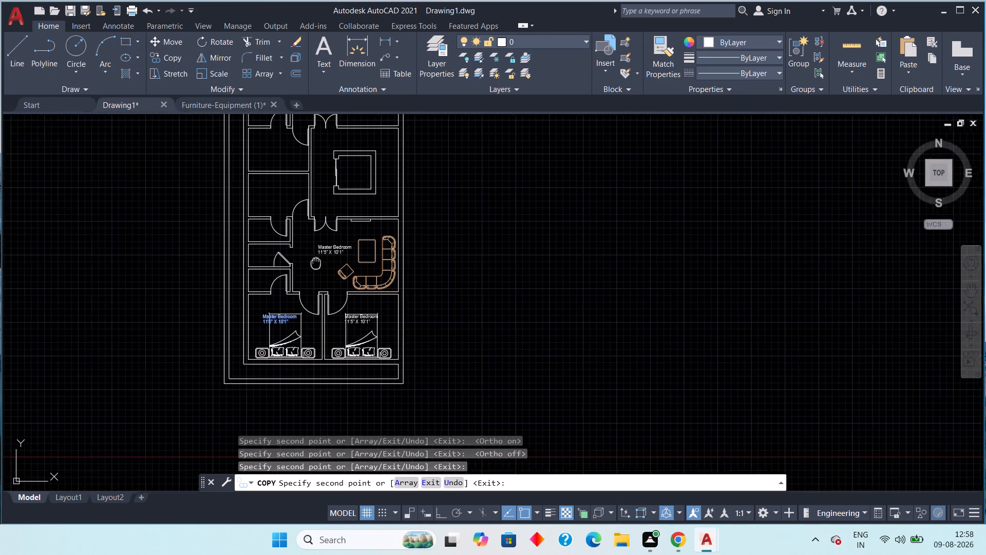
middle_click_drag(332, 263, 396, 254)
scroll(349, 279, "up", 4)
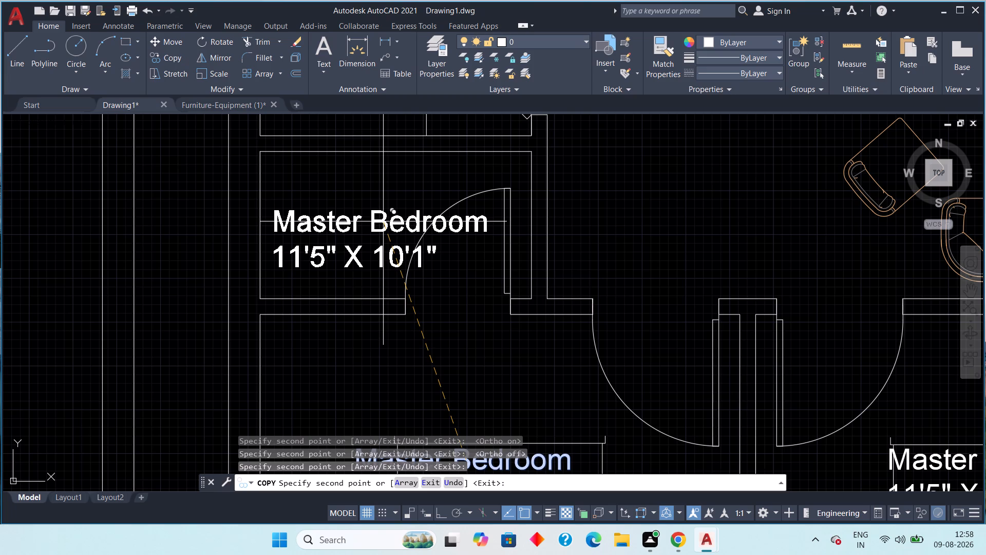
scroll(383, 221, "down", 2)
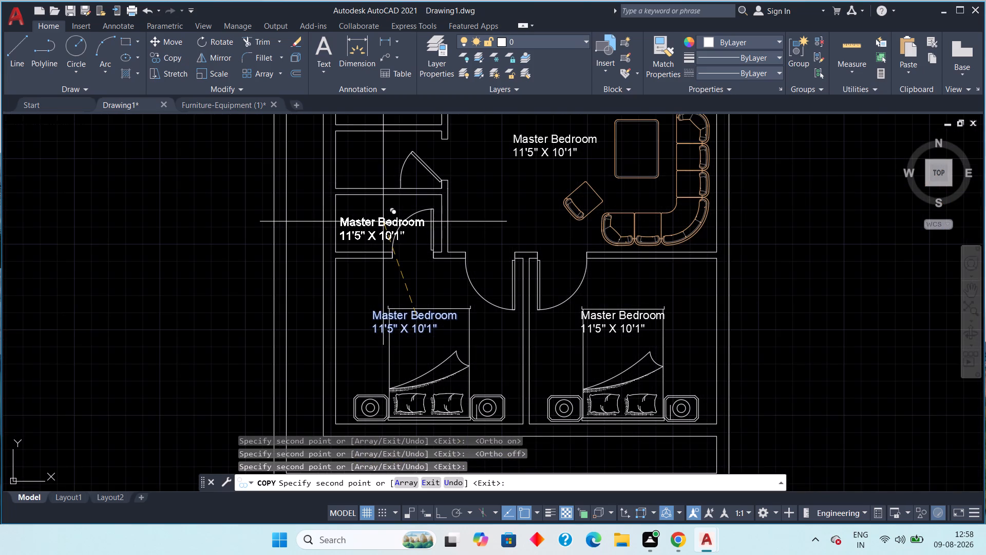
scroll(401, 248, "down", 1)
key("Escape")
key("Escape")
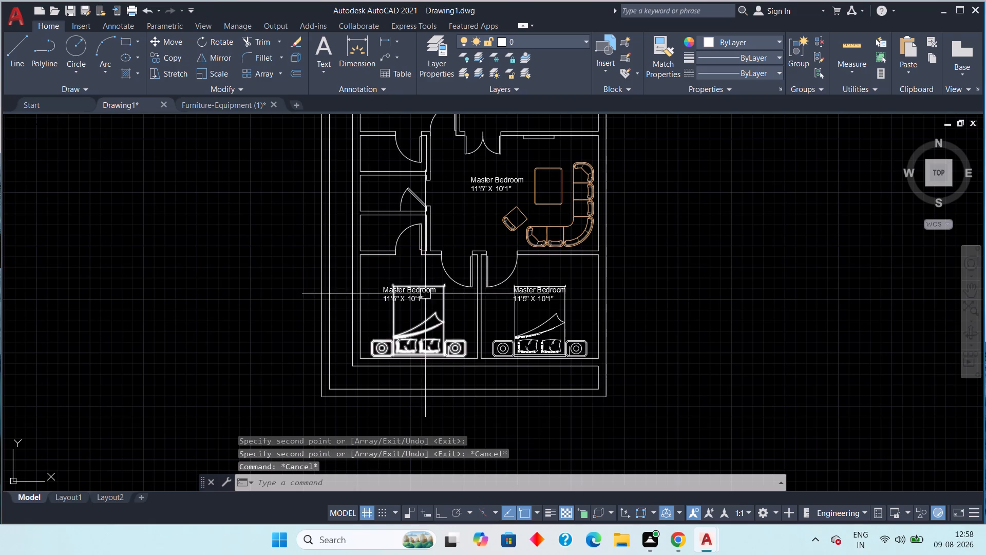
Open the copied label in the south living area for editing and replace "Master Bedroom" with "Living Area".
scroll(404, 306, "up", 1)
scroll(411, 292, "down", 2)
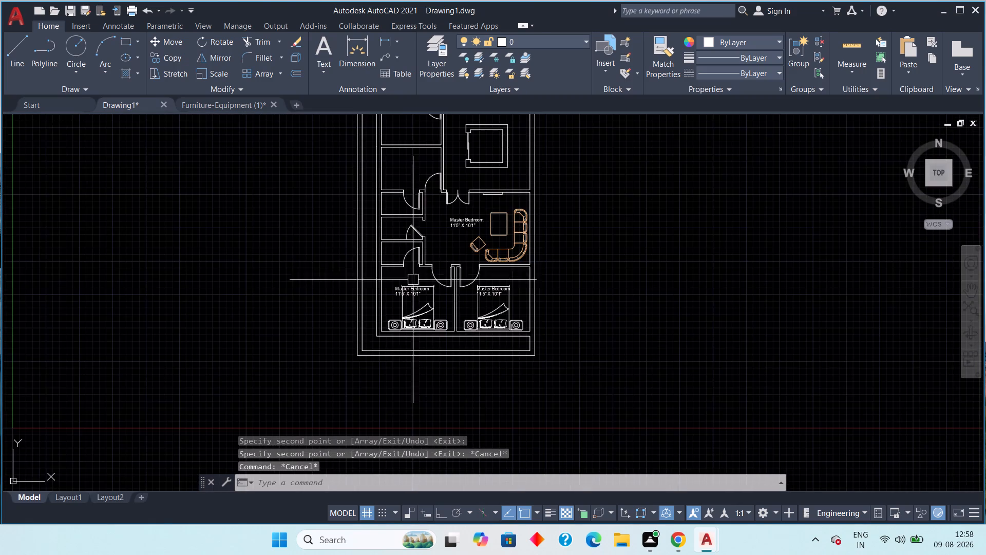
middle_click_drag(418, 267, 388, 364)
scroll(431, 324, "up", 4)
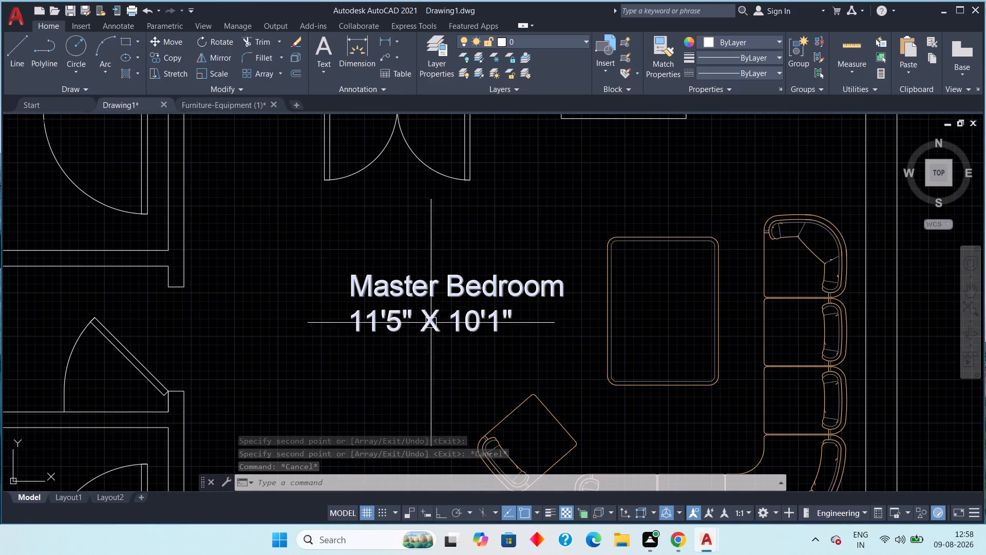
double_click(461, 284)
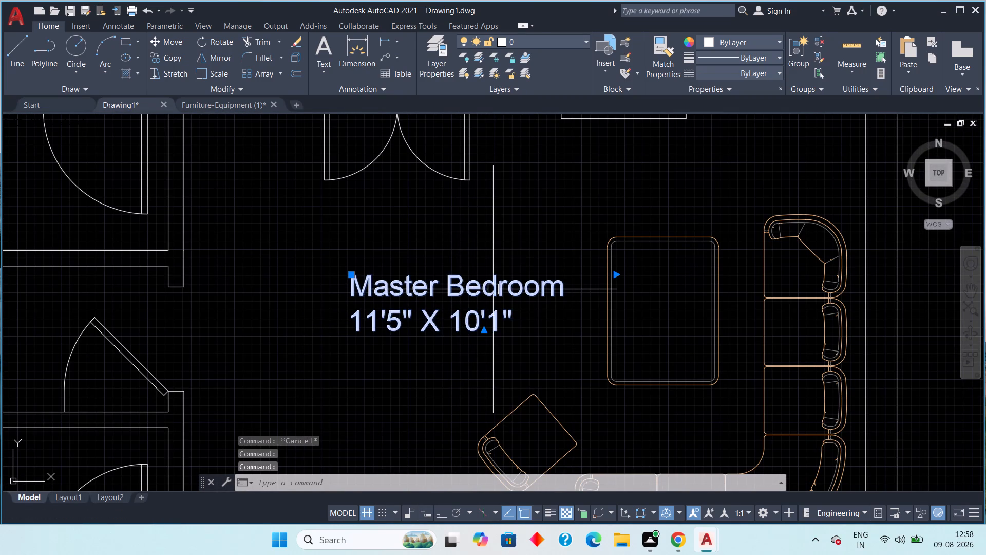
key("Escape")
double_click(494, 289)
left_click(559, 289)
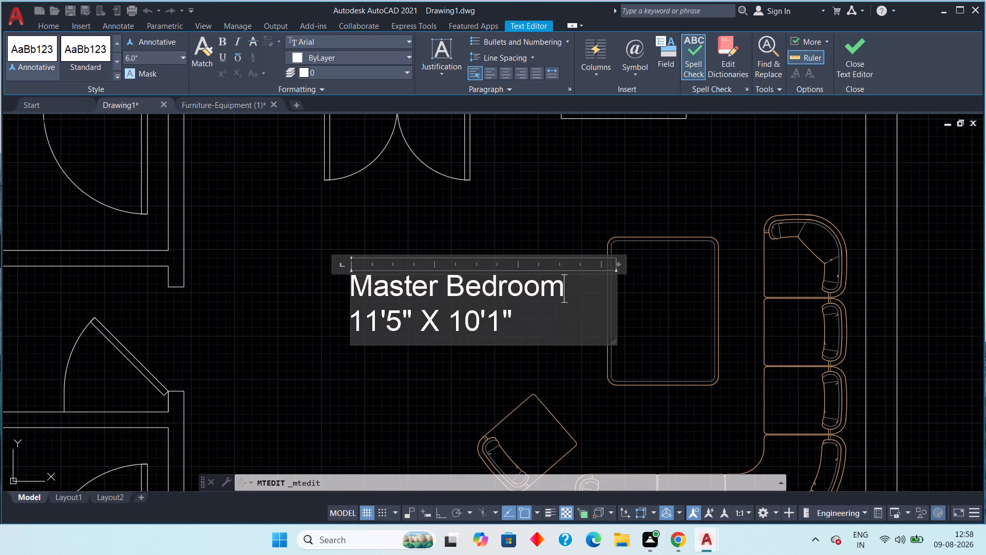
key("BackSpace")
key("BackSpace")
key("BackSpace")
key("BackSpace")
key("BackSpace")
key("BackSpace")
key("BackSpace")
key("BackSpace")
key("BackSpace")
key("BackSpace")
key("BackSpace")
key("BackSpace")
key("BackSpace")
key("BackSpace")
key("BackSpace")
key("BackSpace")
key("BackSpace")
key("BackSpace")
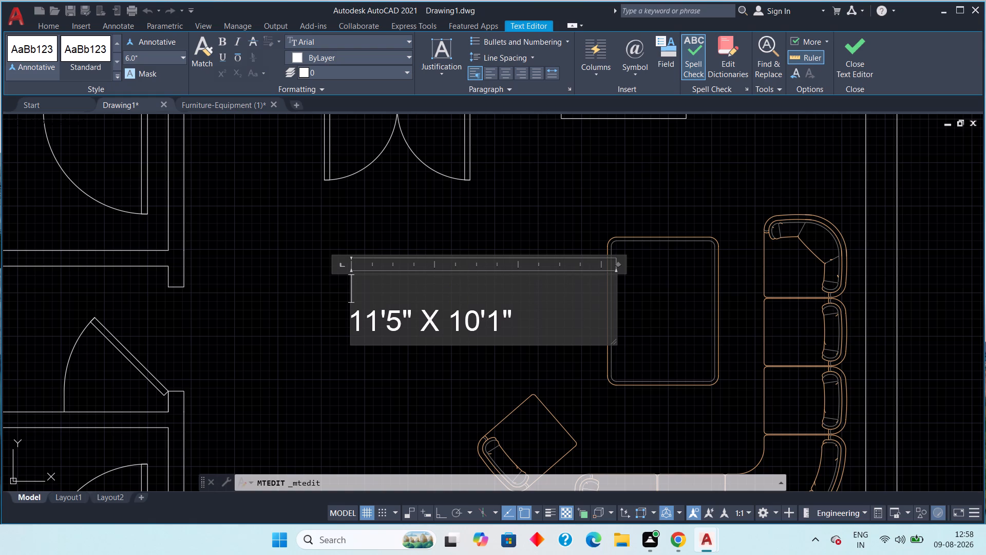
type("Livi")
type("ng")
key("space")
key("space")
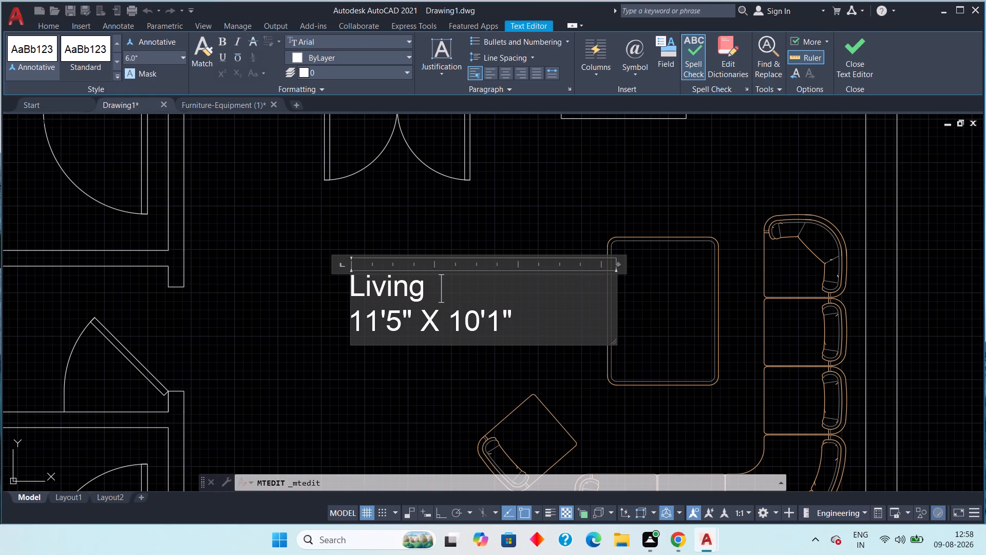
key("shift+a")
type("rea")
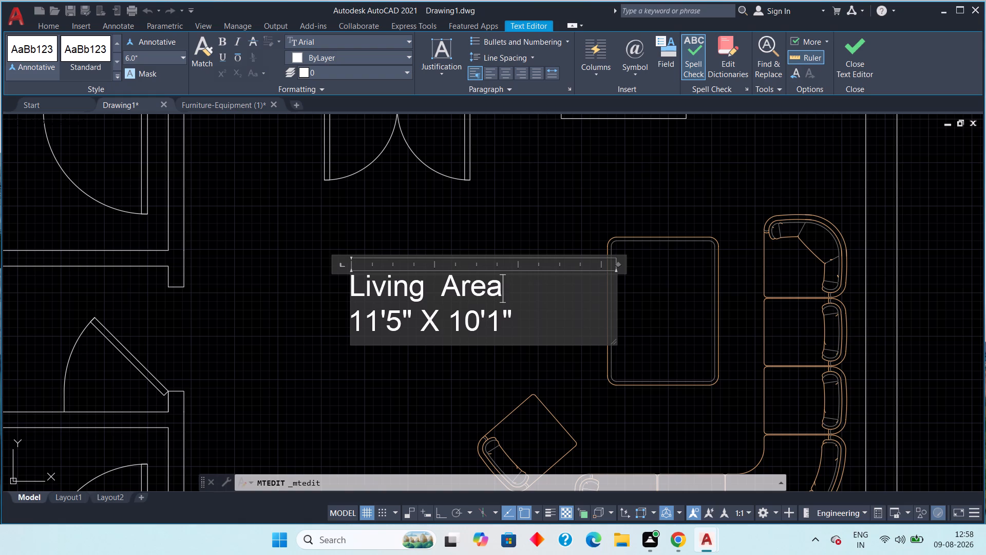
Change the second dimension in the Living Area label's size line to 11'3".
left_click(560, 330)
key("BackSpace")
key("BackSpace")
key("BackSpace")
key("BackSpace")
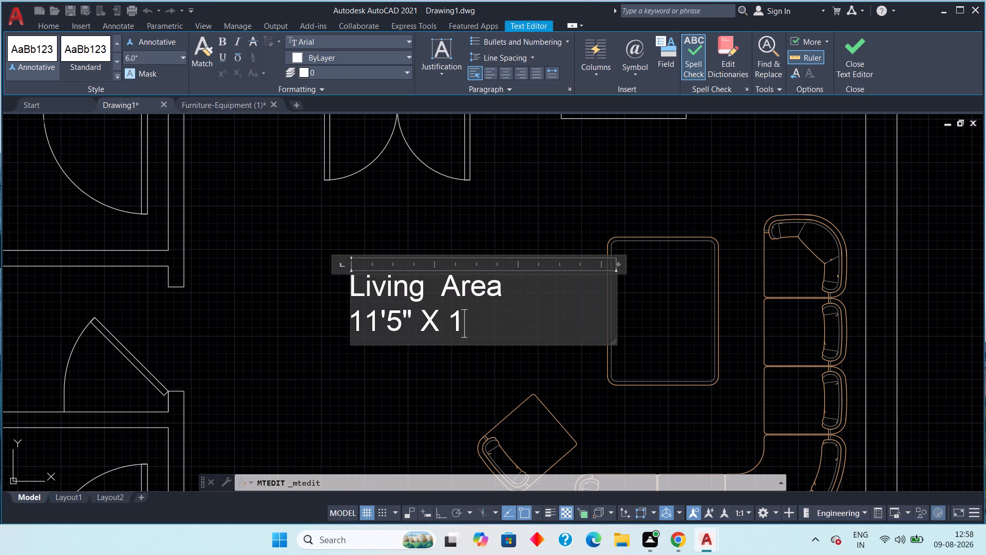
key("BackSpace")
type("11'3\"")
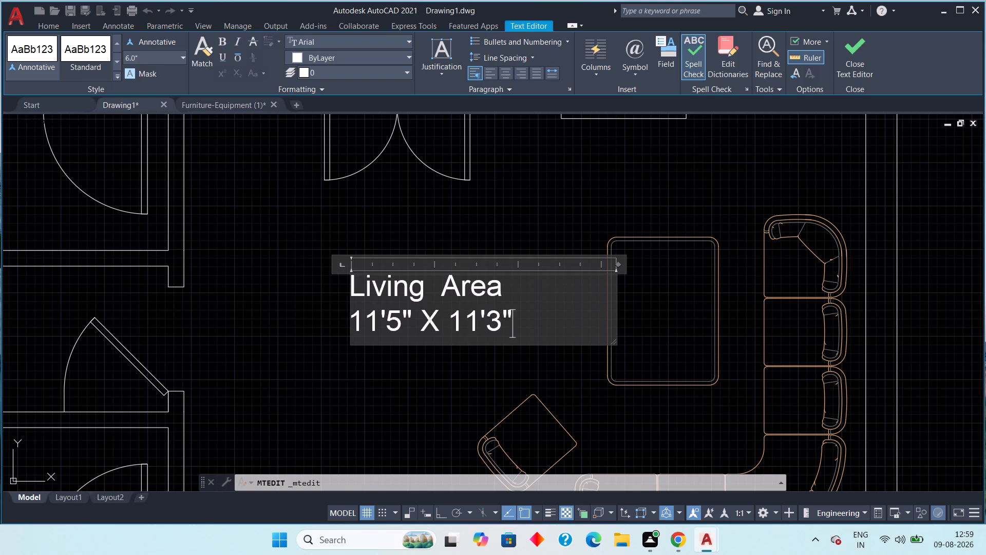
Replace the first dimension in the Living Area label's size line with 16' so it reads 16' X 11'3".
key("Left")
key("Left")
key("Left")
key("Left")
key("Left")
key("Left")
key("Left")
key("Left")
key("Left")
key("Right")
key("BackSpace")
key("BackSpace")
key("BackSpace")
key("BackSpace")
key("BackSpace")
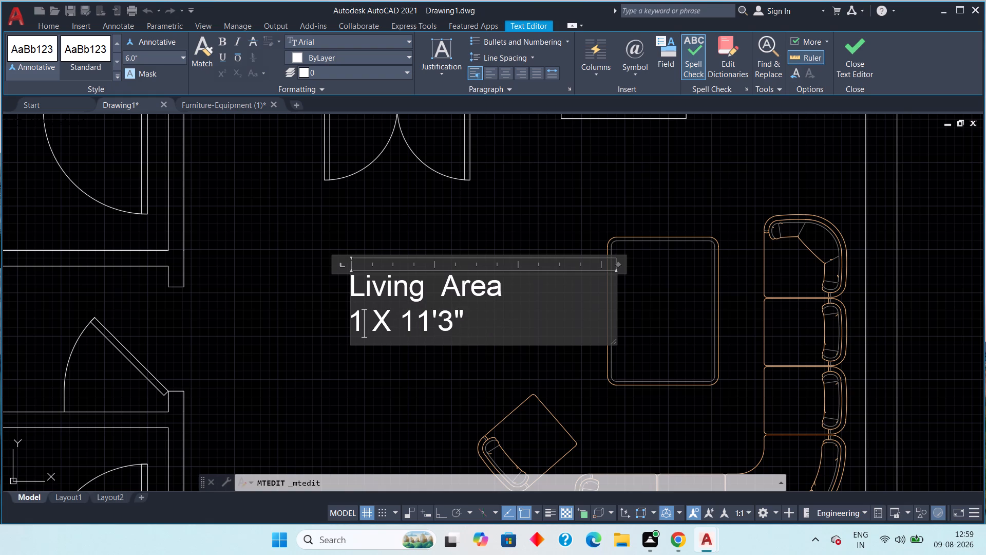
key("BackSpace")
key("Return")
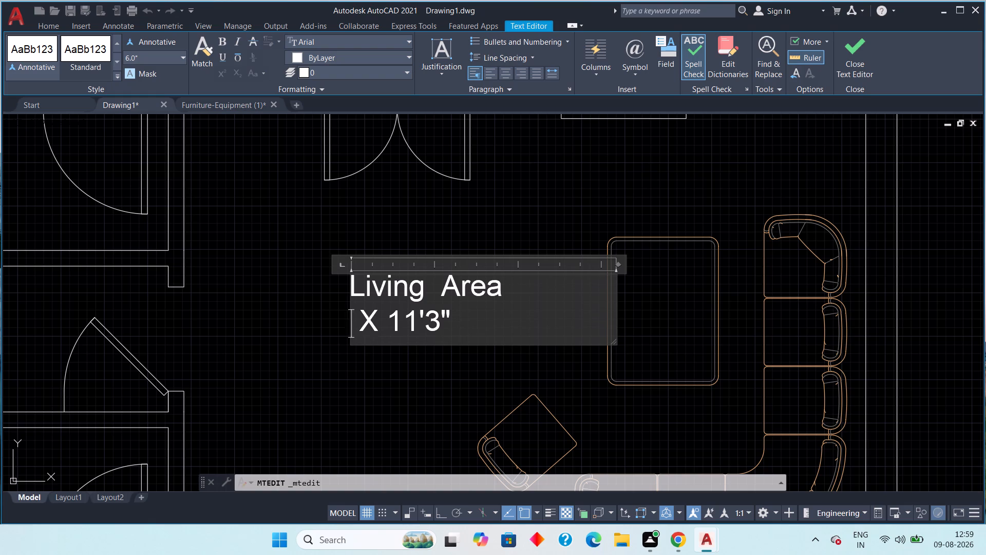
type("16'")
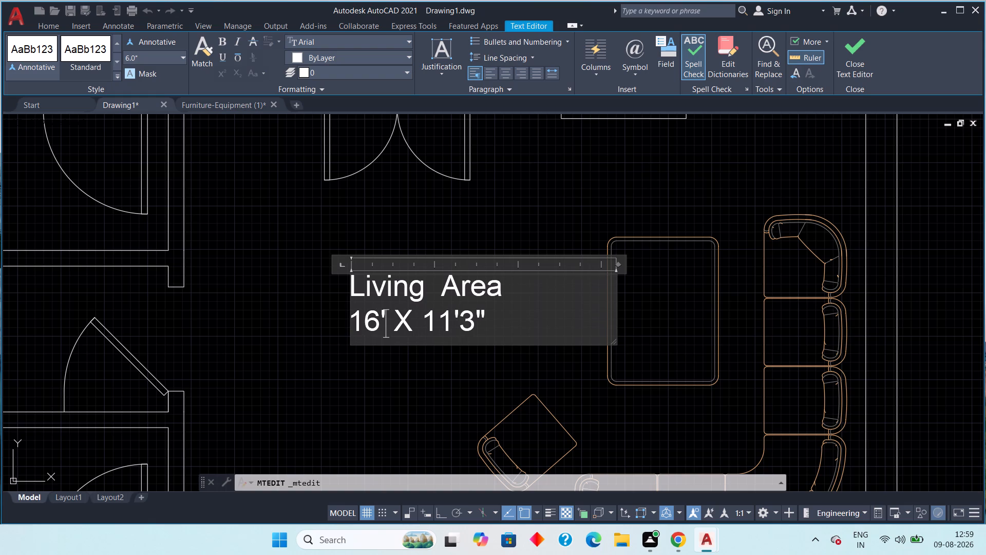
Complete the first dimension in the Living Area label as 16'4.5" and close the text editor.
type("4.5\"")
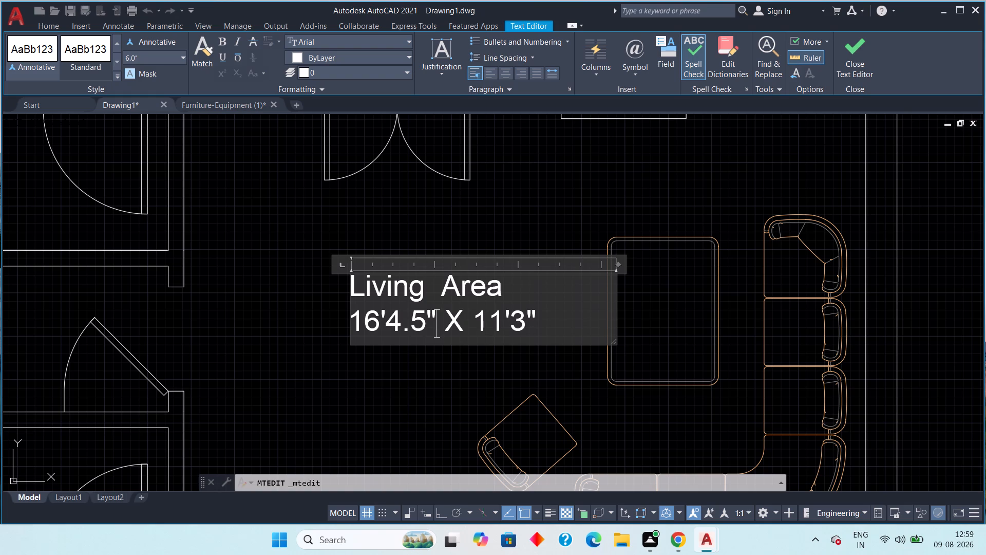
left_click(845, 64)
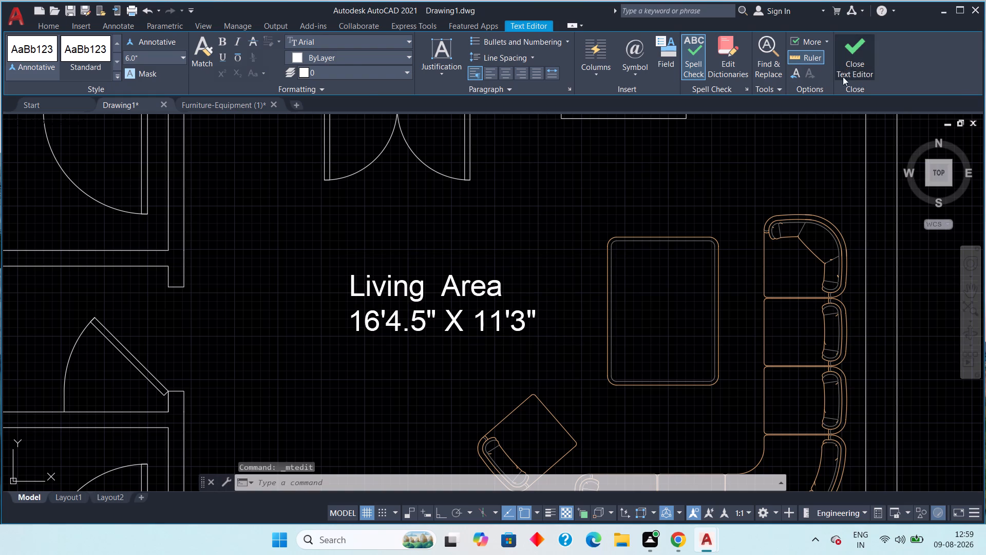
Copy the west Master Bedroom label into the small room directly north of that bedroom and end the Copy command.
scroll(496, 370, "down", 2)
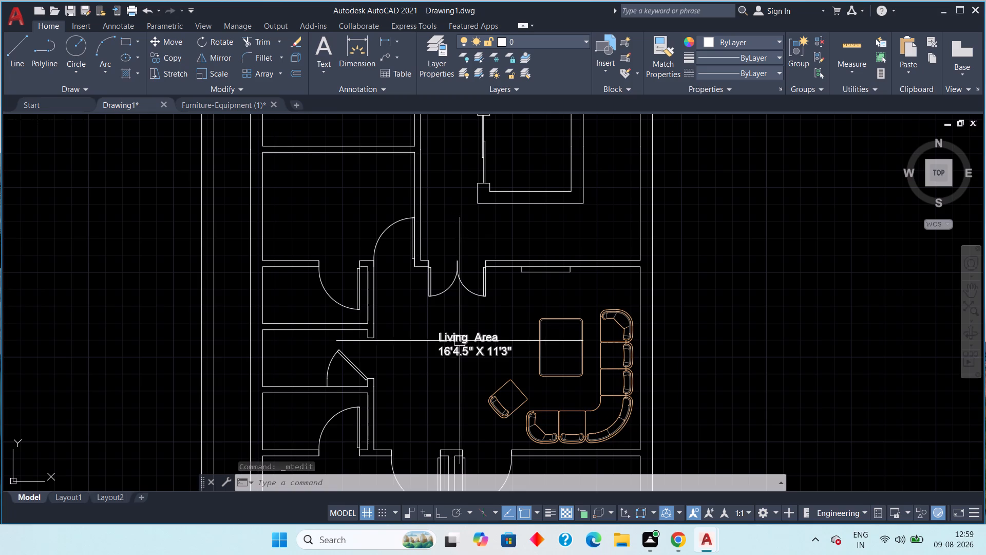
scroll(476, 333, "down", 1)
middle_click_drag(473, 373, 570, 341)
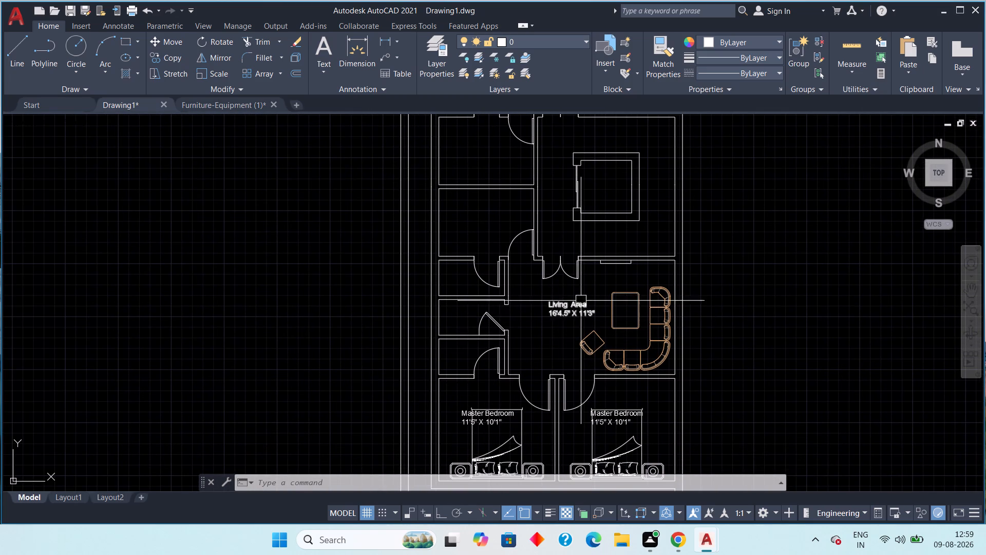
left_click(483, 417)
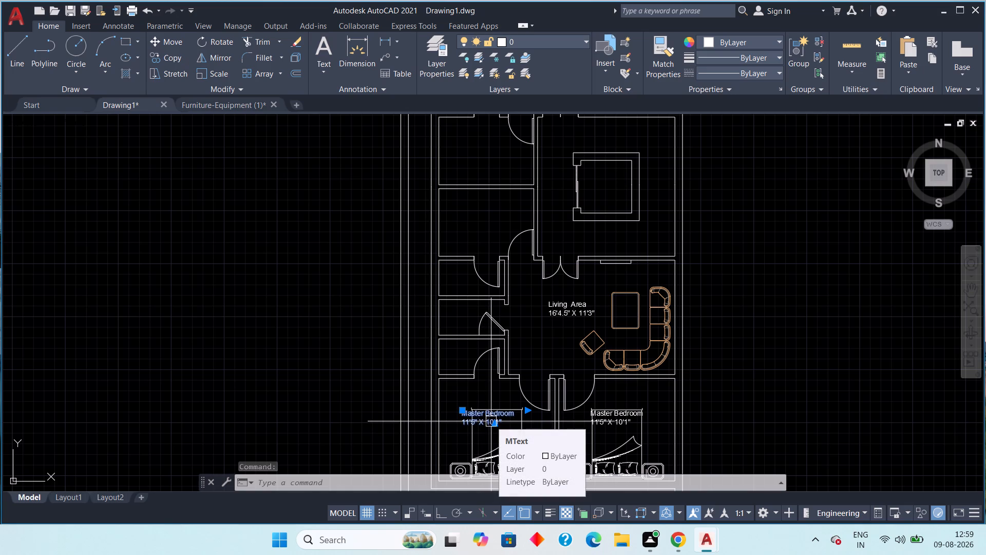
type("co")
key("space")
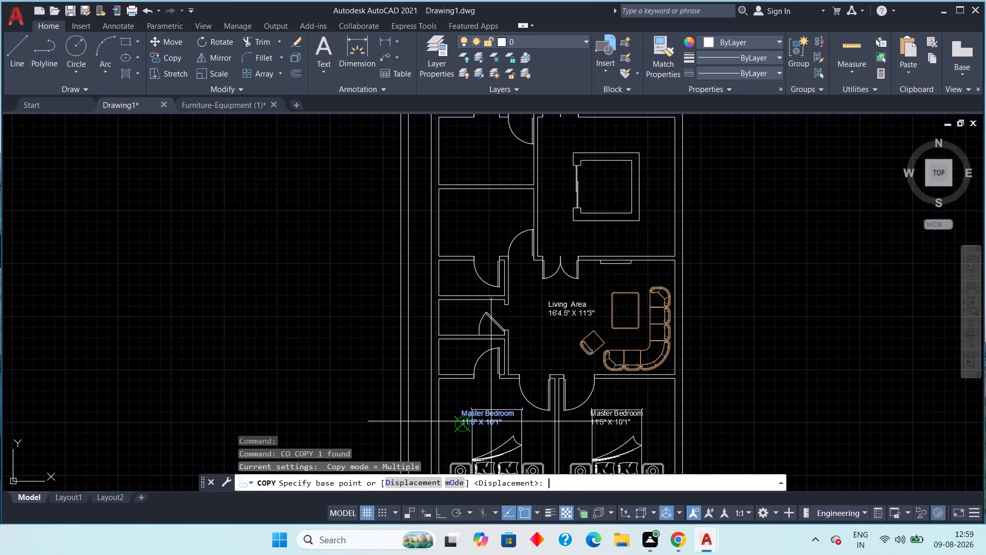
scroll(491, 421, "up", 3)
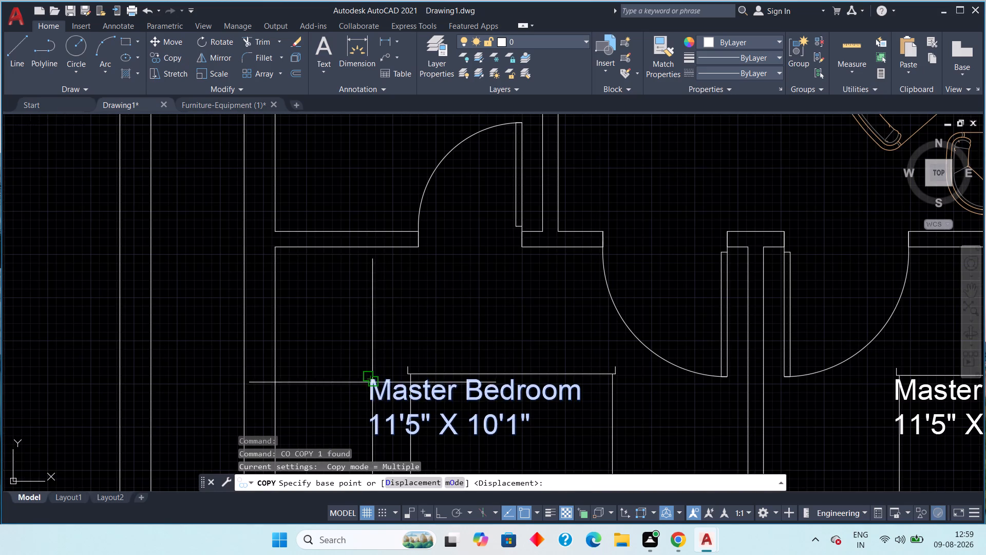
left_click(372, 382)
scroll(309, 281, "down", 3)
scroll(313, 250, "up", 2)
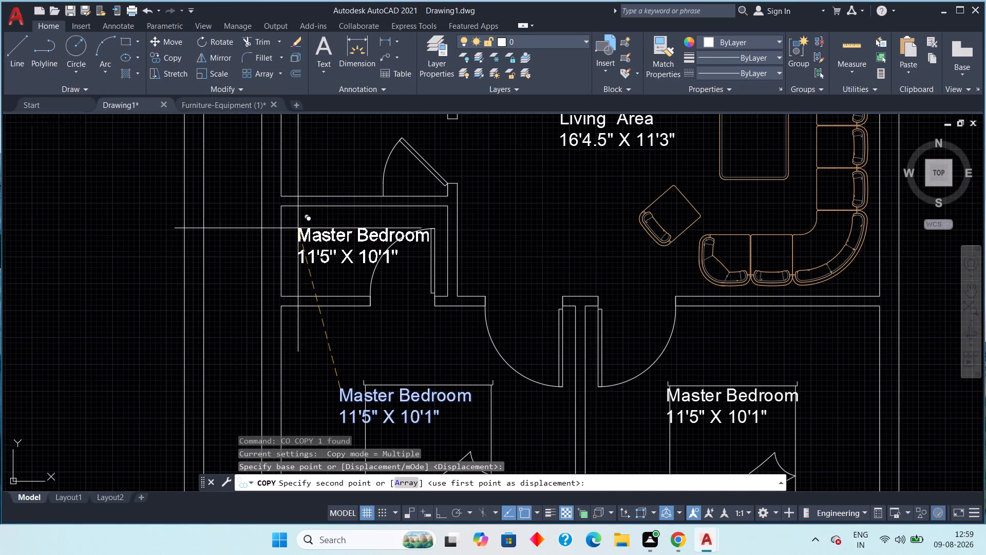
left_click(298, 231)
middle_click_drag(305, 220, 284, 299)
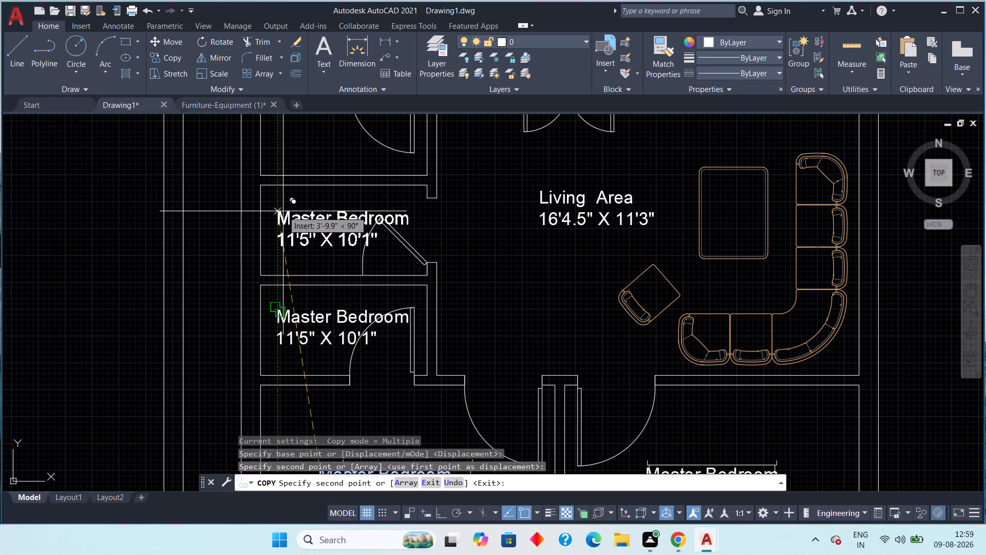
key("Escape")
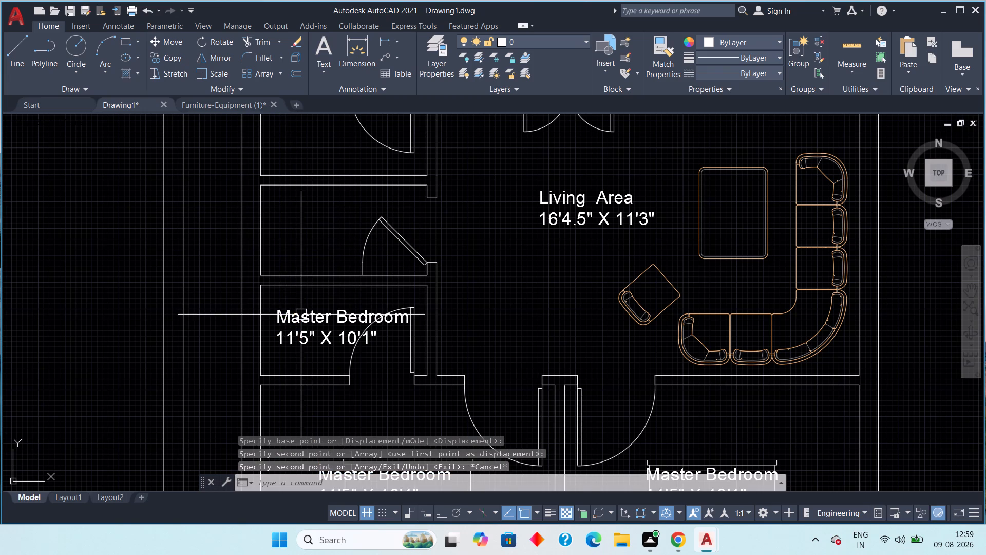
With Ortho on, copy the small room's label straight north into each of the two small rooms above it.
left_click(301, 314)
key("c")
key("o")
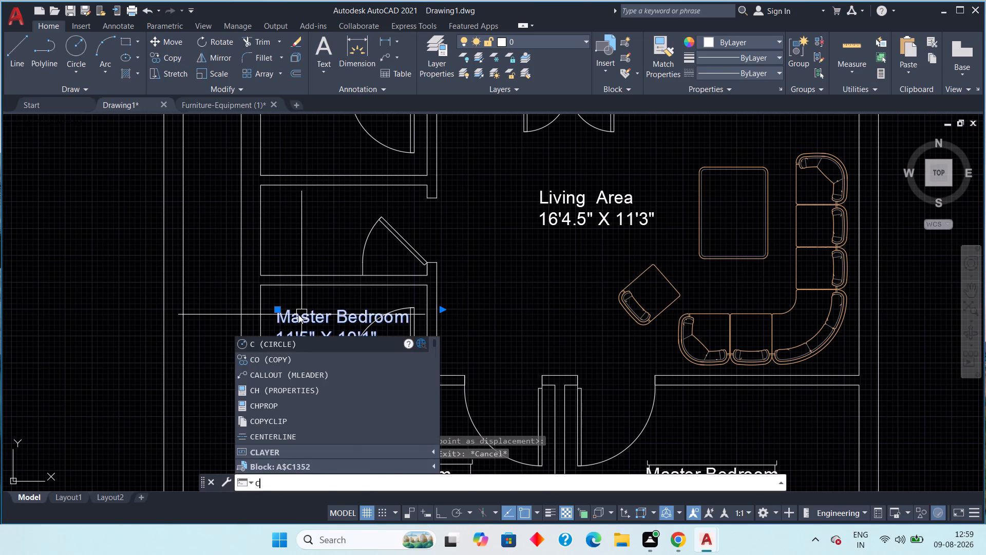
key("space")
key("F8")
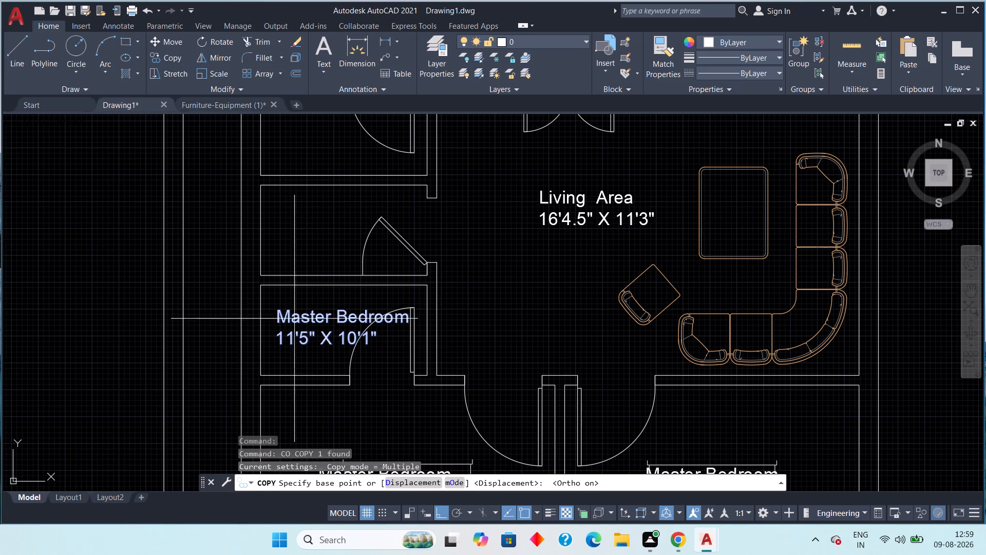
left_click(279, 314)
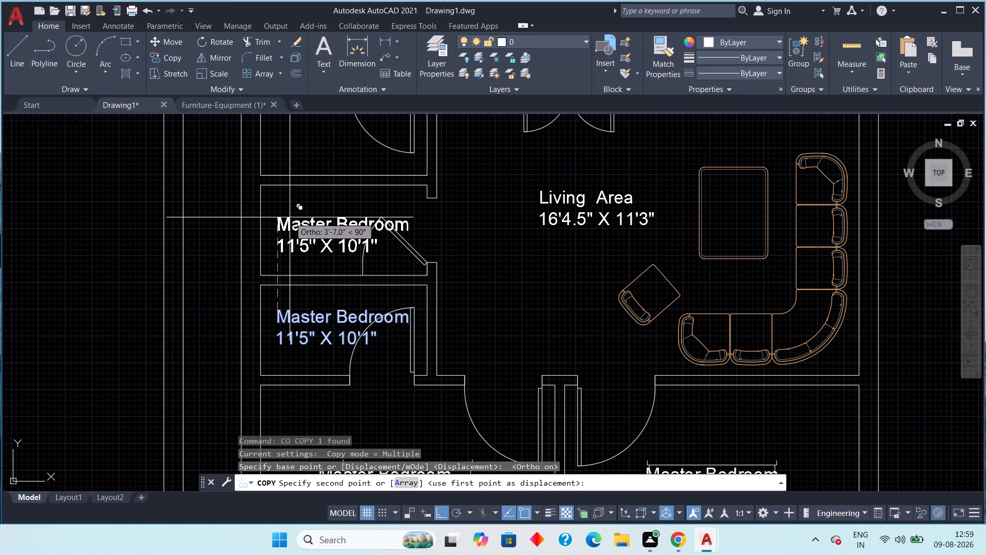
left_click(290, 214)
middle_click_drag(296, 210, 271, 337)
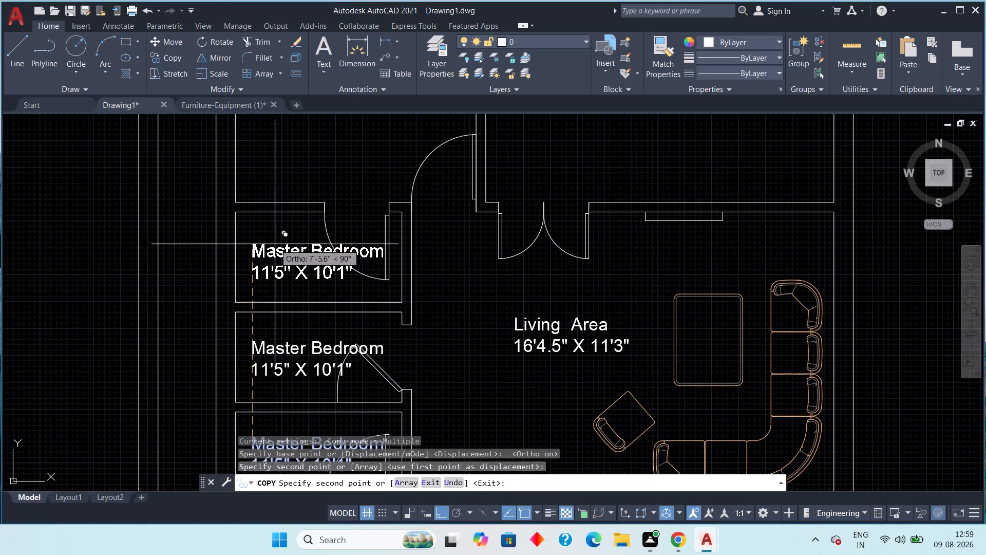
left_click(274, 239)
key("Escape")
key("Escape")
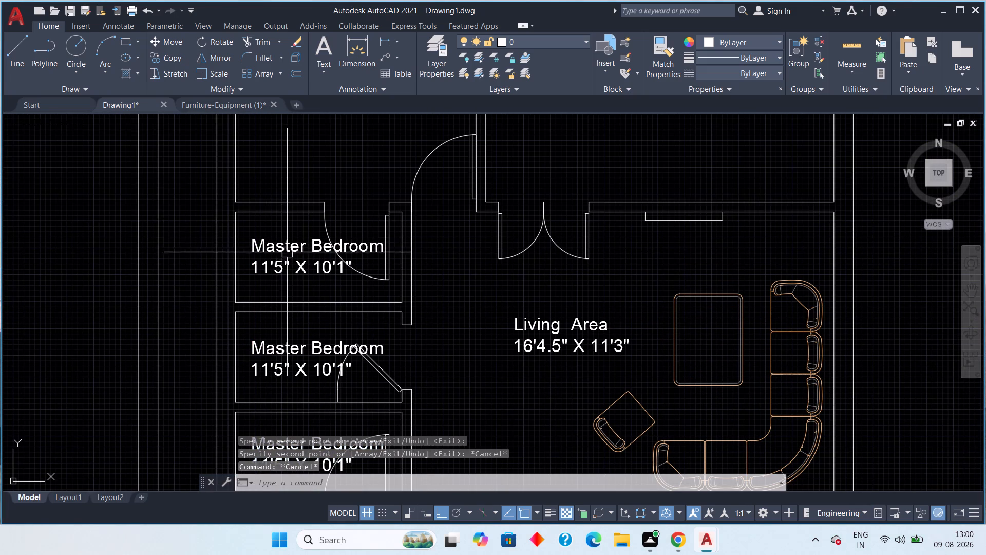
Open the northernmost of the three small-room labels for editing and replace "Master Bedroom" with "Utility".
double_click(294, 248)
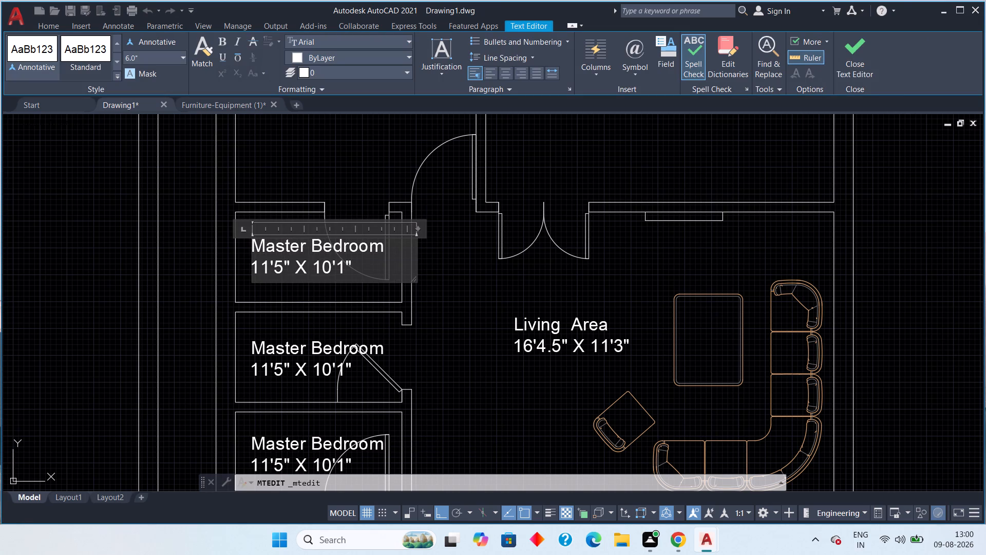
key("Right")
key("Right")
key("Right")
key("Right")
key("Right")
key("Right")
key("Right")
key("Right")
key("Right")
key("Right")
key("Right")
key("Right")
key("Left")
key("Left")
key("BackSpace")
key("BackSpace")
key("BackSpace")
key("BackSpace")
key("BackSpace")
key("BackSpace")
key("BackSpace")
key("BackSpace")
key("BackSpace")
key("BackSpace")
key("BackSpace")
key("BackSpace")
key("BackSpace")
key("BackSpace")
key("BackSpace")
key("BackSpace")
key("BackSpace")
key("BackSpace")
key("BackSpace")
key("BackSpace")
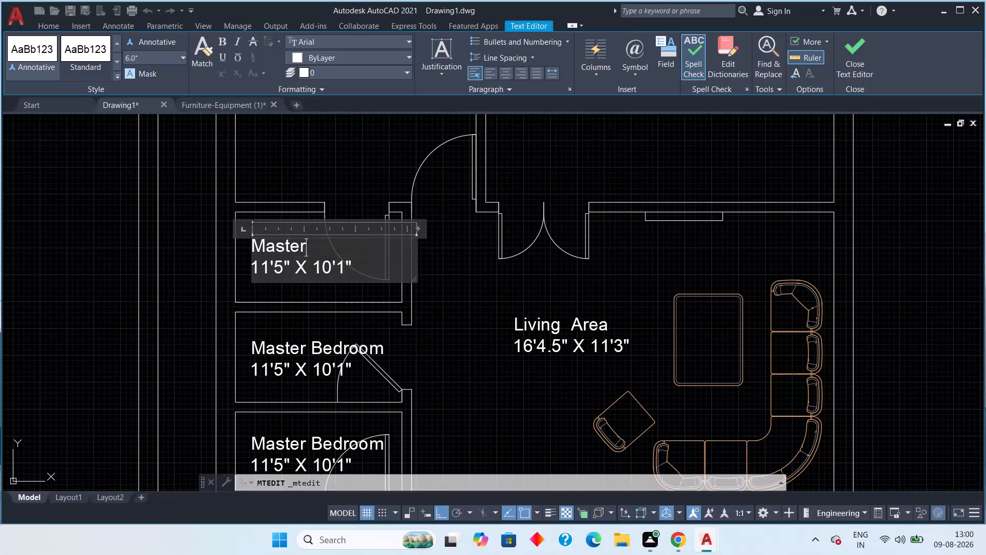
key("shift+u")
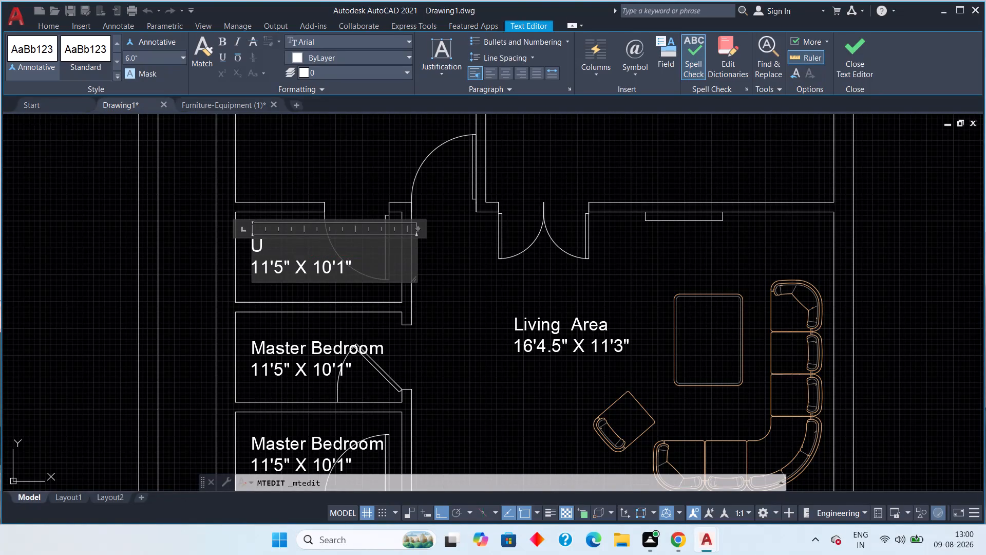
type("tility")
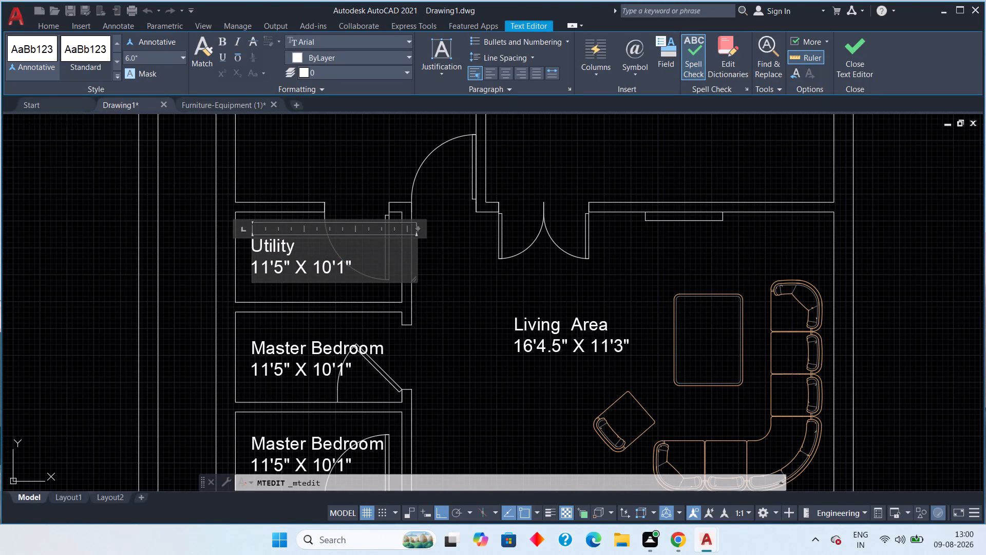
Change the second dimension in the Utility label's size line to 3'6".
left_click(359, 271)
key("BackSpace")
key("BackSpace")
key("BackSpace")
key("BackSpace")
key("BackSpace")
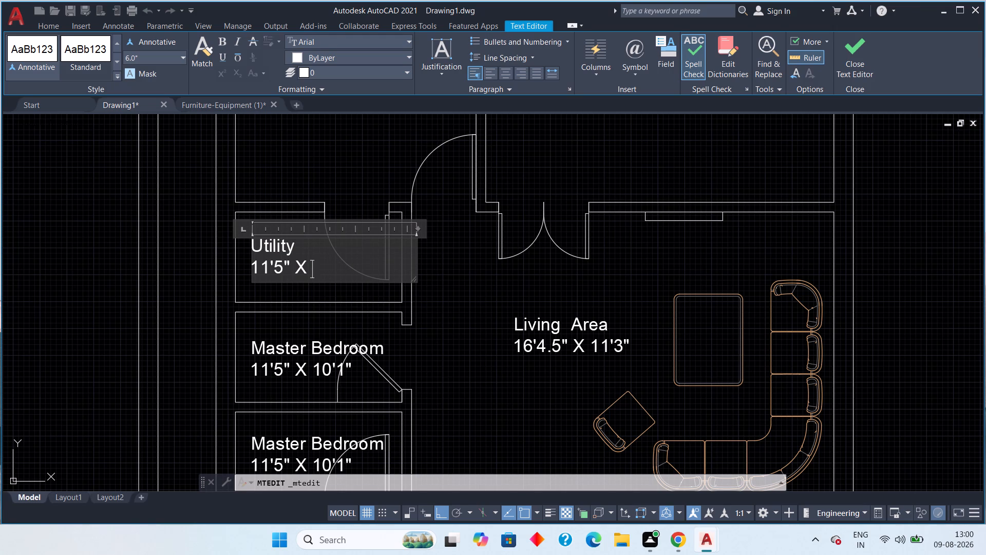
type("3'6\"")
Replace the first dimension in the Utility label with 6'5.5" so it reads 6'5.5" X 3'6", and close the text editor.
key("Left")
key("Left")
key("Left")
key("Left")
key("Left")
key("Left")
key("Left")
key("BackSpace")
key("BackSpace")
key("BackSpace")
key("BackSpace")
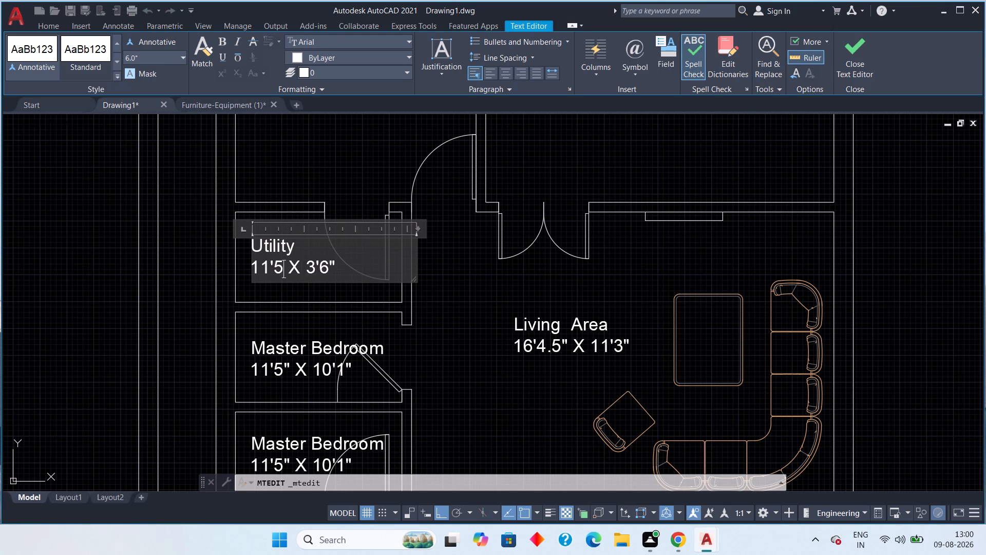
key("BackSpace")
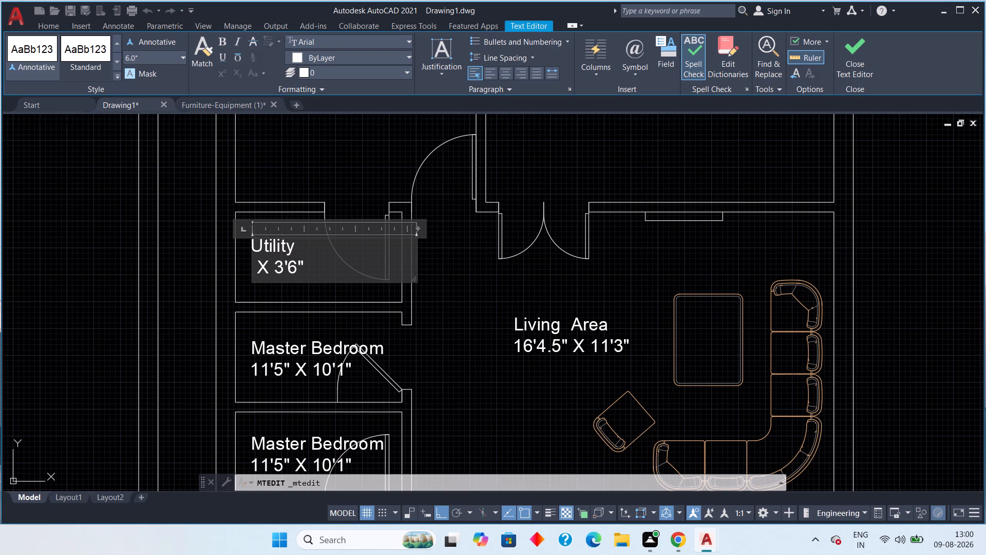
type("6'55")
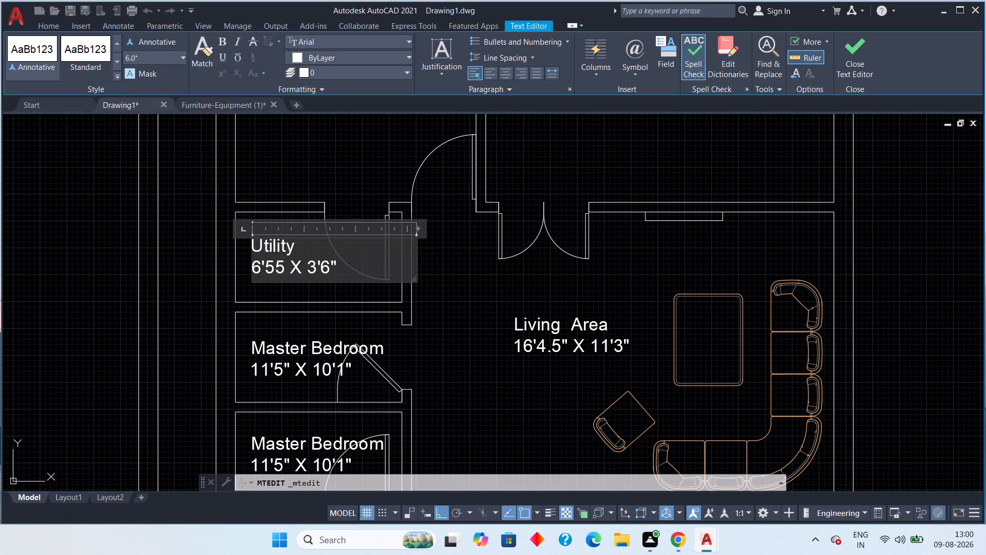
key("BackSpace")
type(".5\"")
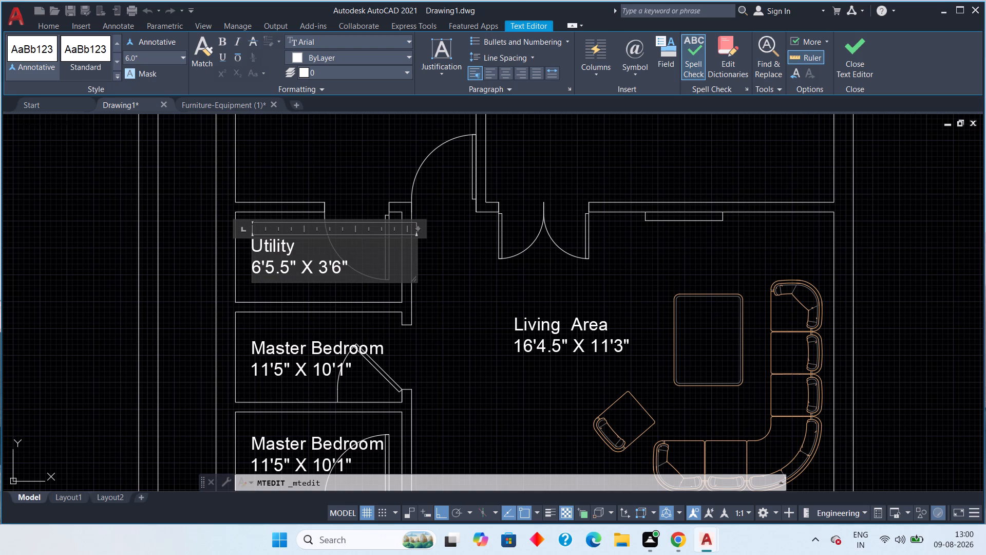
left_click(858, 48)
Open the label in the small room directly south of Utility for editing and replace "Master Bedroom" with "C.TOI".
scroll(327, 354, "down", 2)
scroll(327, 357, "up", 3)
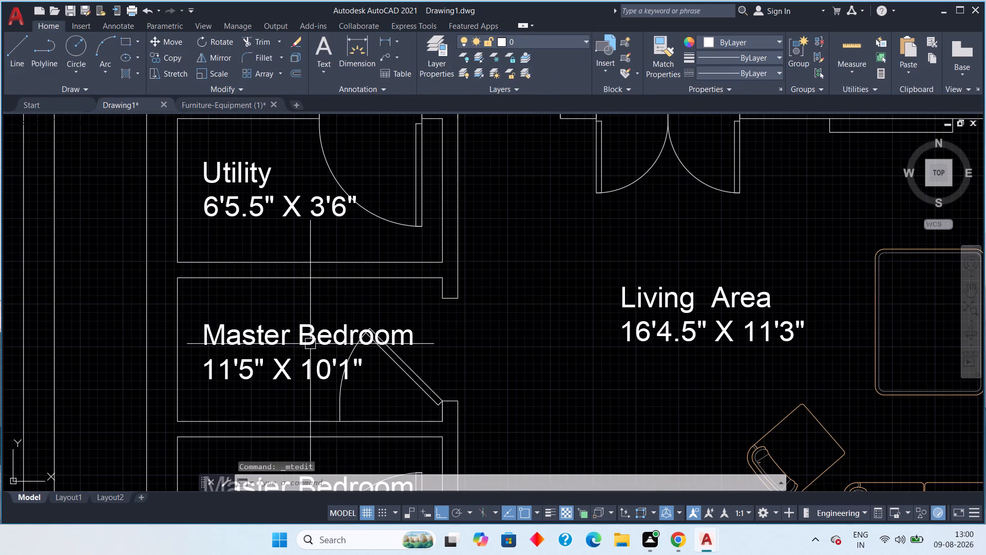
double_click(318, 339)
double_click(347, 335)
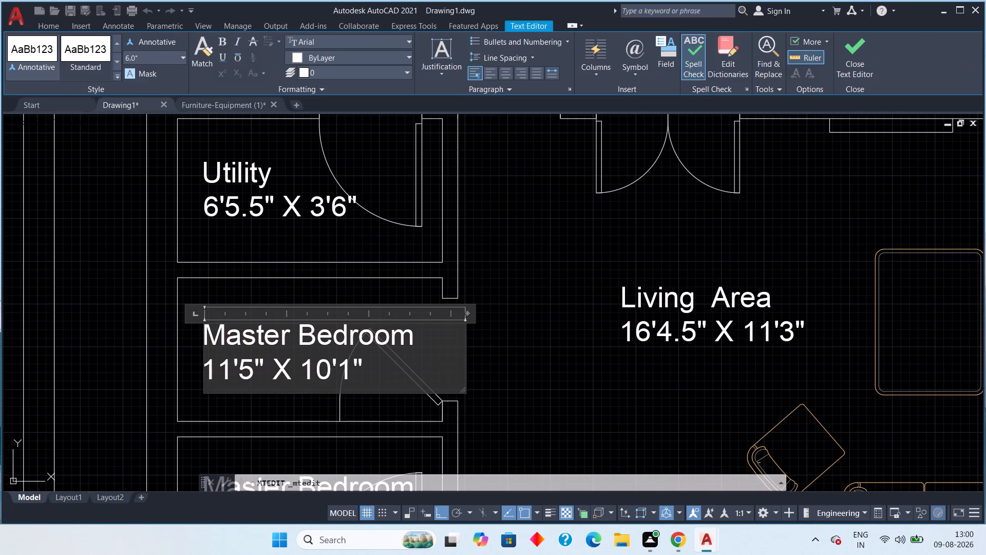
left_click(400, 328)
left_click(412, 331)
key("BackSpace")
key("BackSpace")
key("BackSpace")
key("BackSpace")
key("BackSpace")
key("BackSpace")
key("BackSpace")
key("BackSpace")
key("BackSpace")
key("BackSpace")
key("BackSpace")
key("BackSpace")
key("BackSpace")
key("BackSpace")
key("BackSpace")
key("BackSpace")
key("BackSpace")
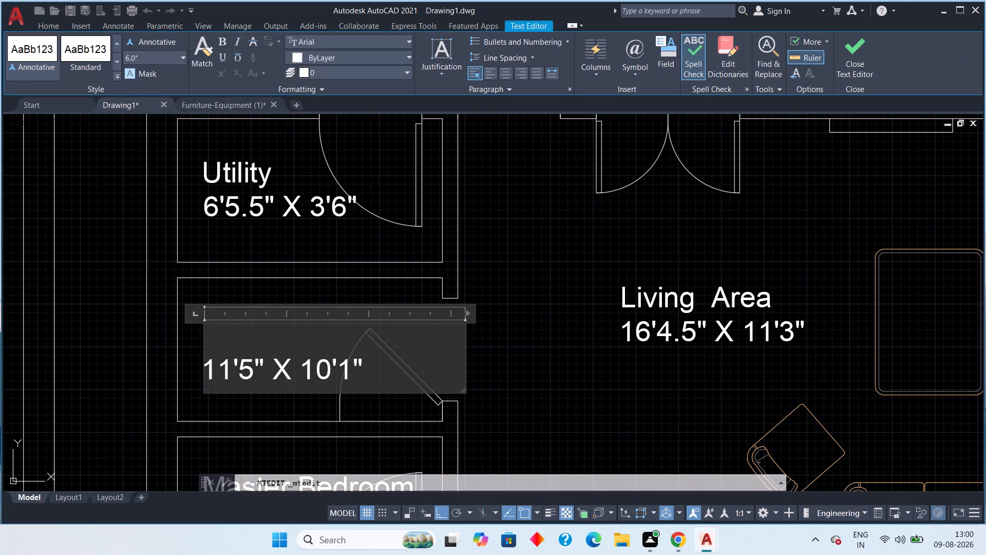
key("shift+c")
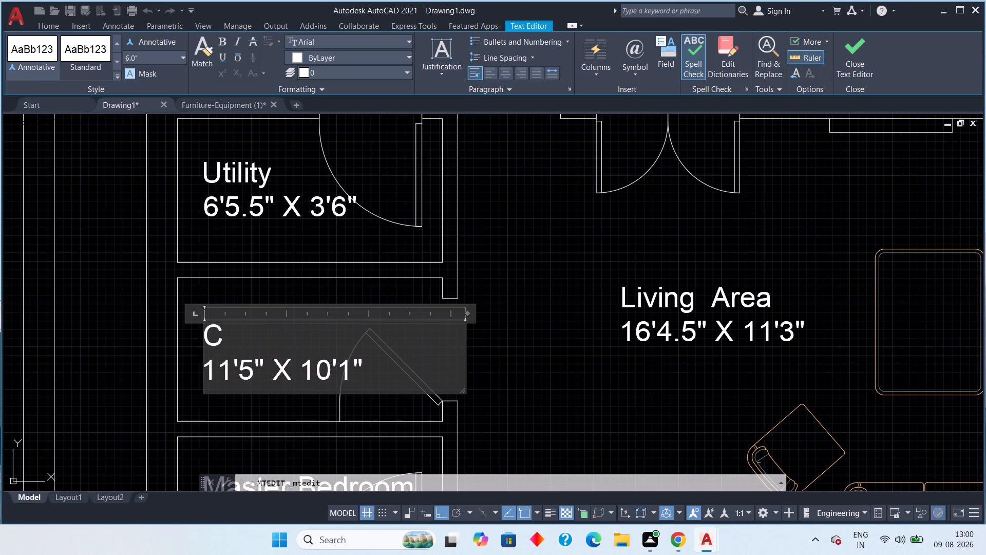
key("period")
key("shift+t")
type("OI")
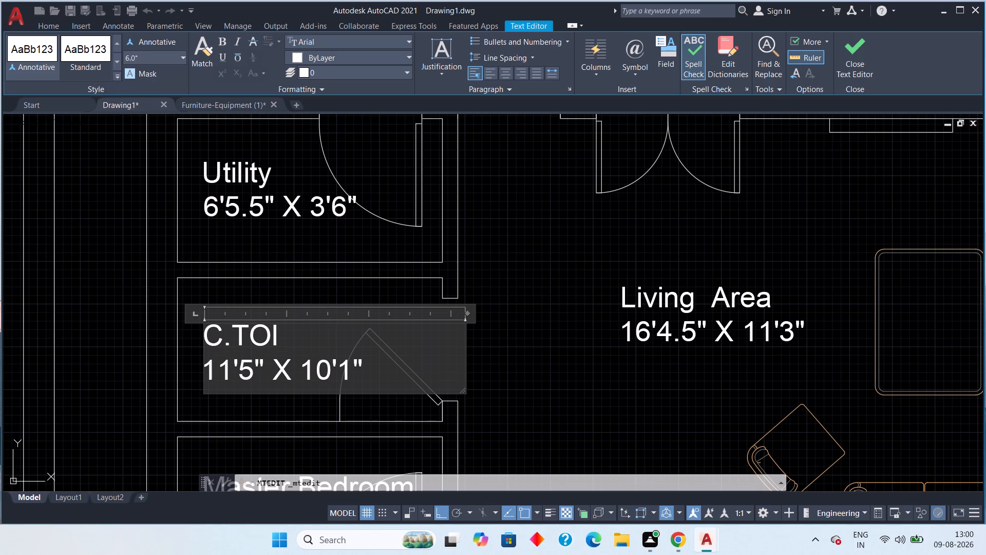
Replace the size line in the C.TOI label with 6'5.5" X 3'6" and close the text editor.
left_click(384, 378)
key("BackSpace")
key("BackSpace")
key("BackSpace")
key("BackSpace")
key("BackSpace")
key("BackSpace")
key("BackSpace")
key("BackSpace")
key("BackSpace")
key("BackSpace")
key("BackSpace")
key("BackSpace")
key("BackSpace")
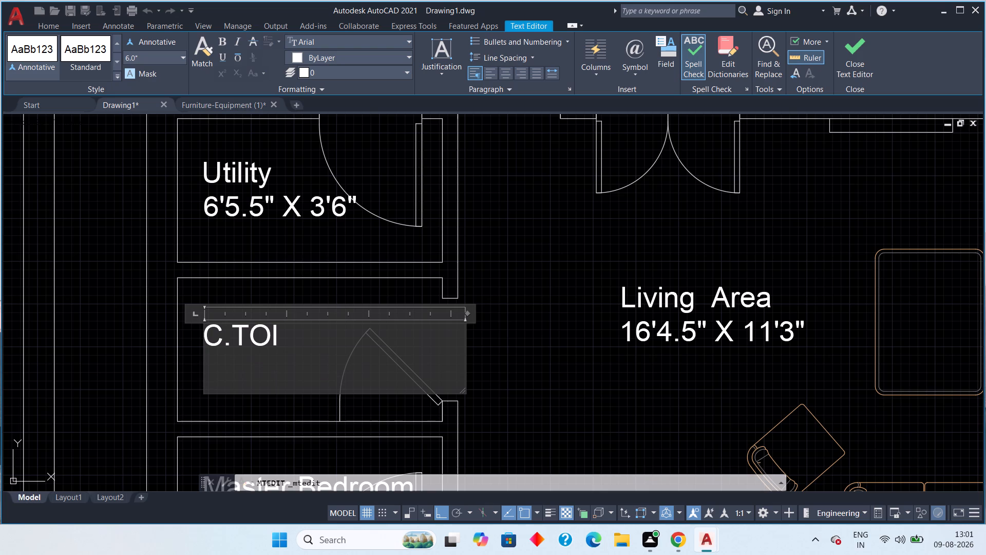
type("6'")
type("5.5")
key("shift+quotedbl")
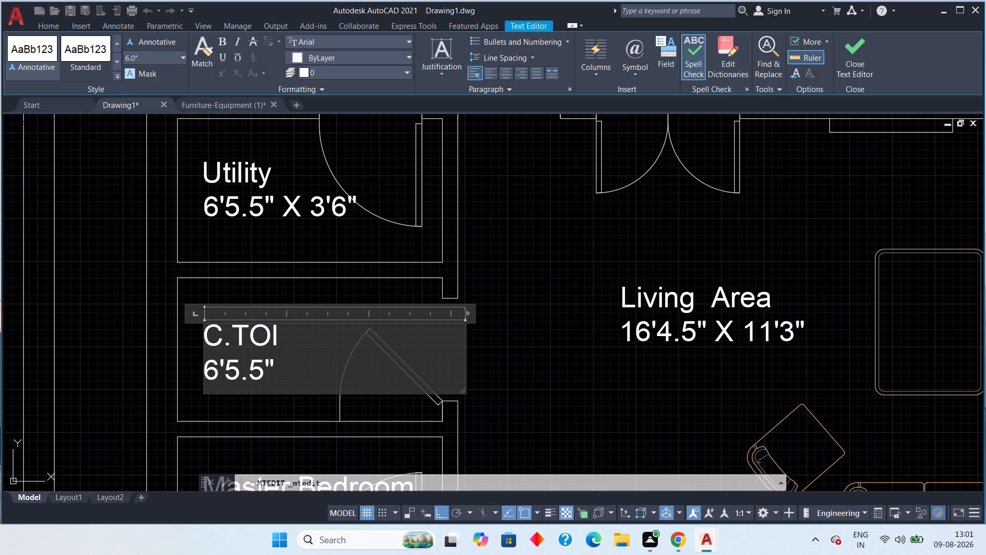
key("space")
type("X")
key("space")
type("3'6")
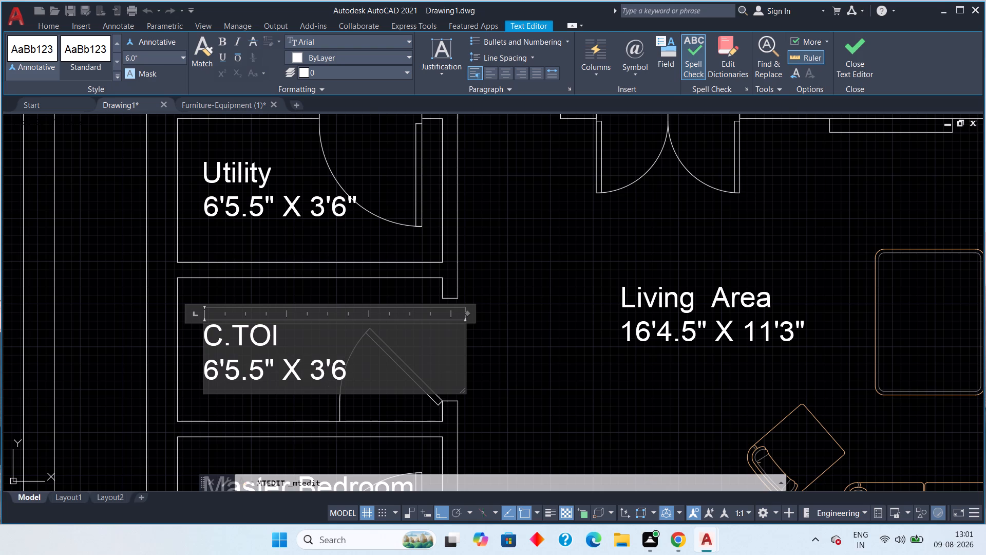
key("shift+quotedbl")
left_click(868, 59)
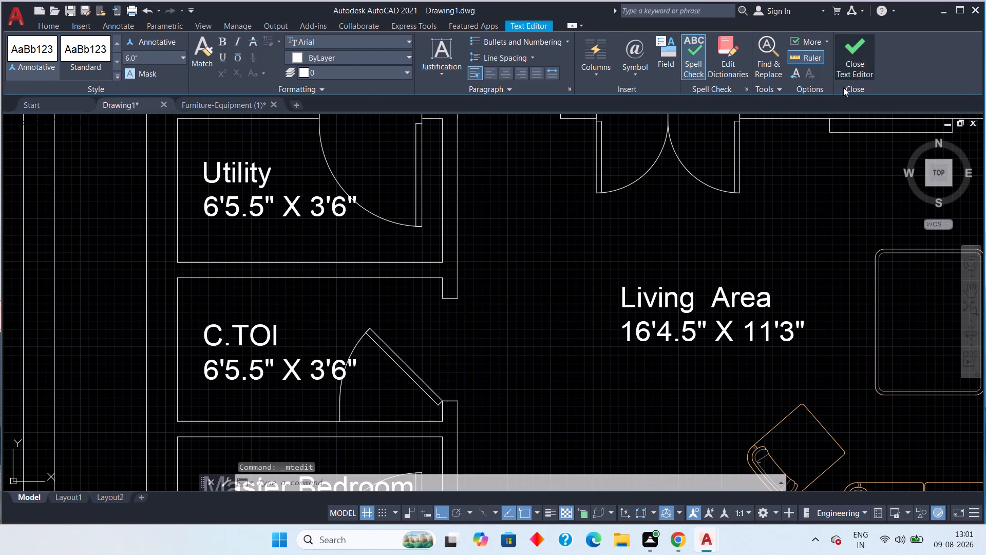
Open the label in the small room directly south of C.TOI for editing and replace "Master Bedroom" with "A.TOI".
scroll(591, 290, "down", 2)
scroll(529, 328, "up", 1)
scroll(475, 385, "up", 1)
left_click(446, 407)
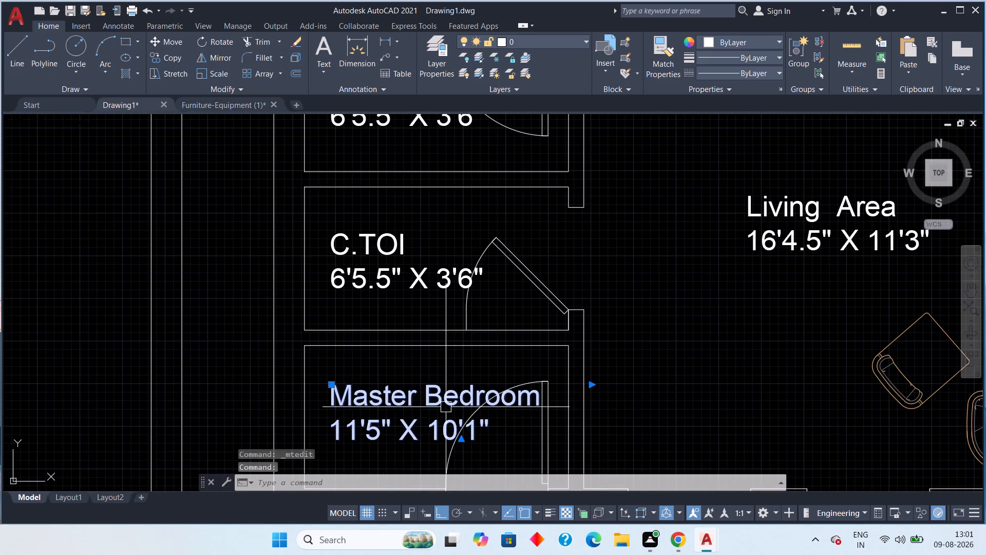
left_click(446, 407)
left_click(542, 399)
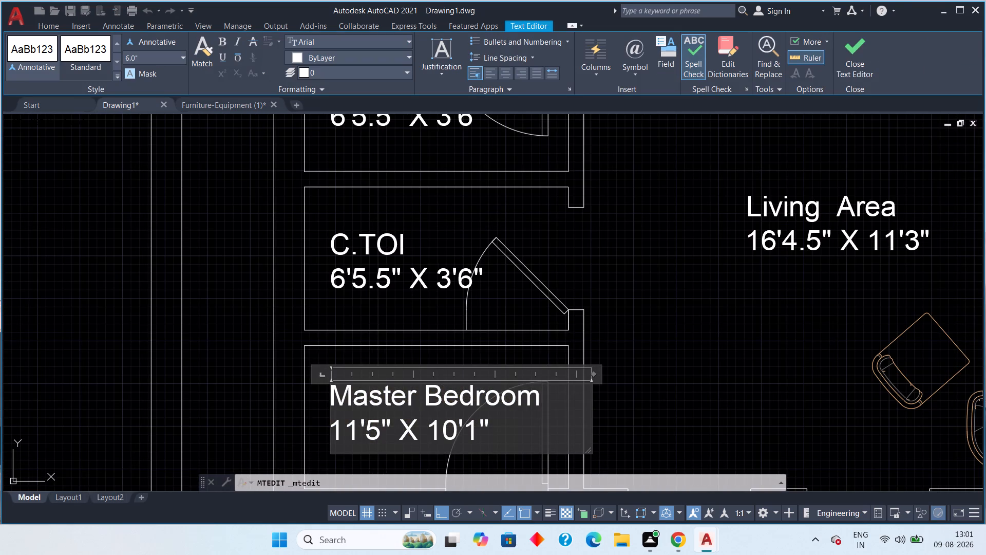
key("BackSpace")
key("BackSpace")
key("BackSpace")
key("BackSpace")
key("BackSpace")
key("BackSpace")
key("BackSpace")
key("BackSpace")
key("BackSpace")
key("BackSpace")
key("BackSpace")
key("BackSpace")
key("BackSpace")
key("BackSpace")
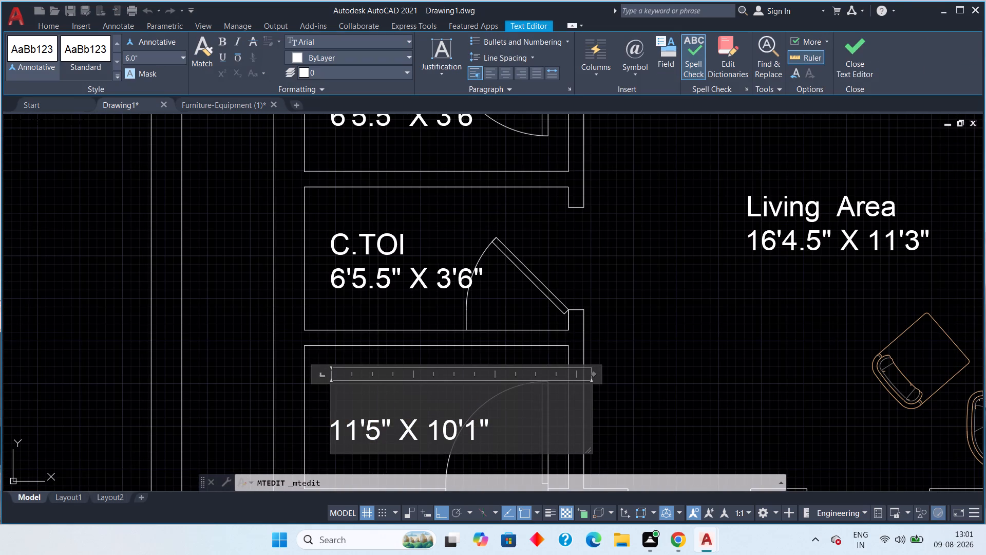
key("shift+a")
type(".TOI")
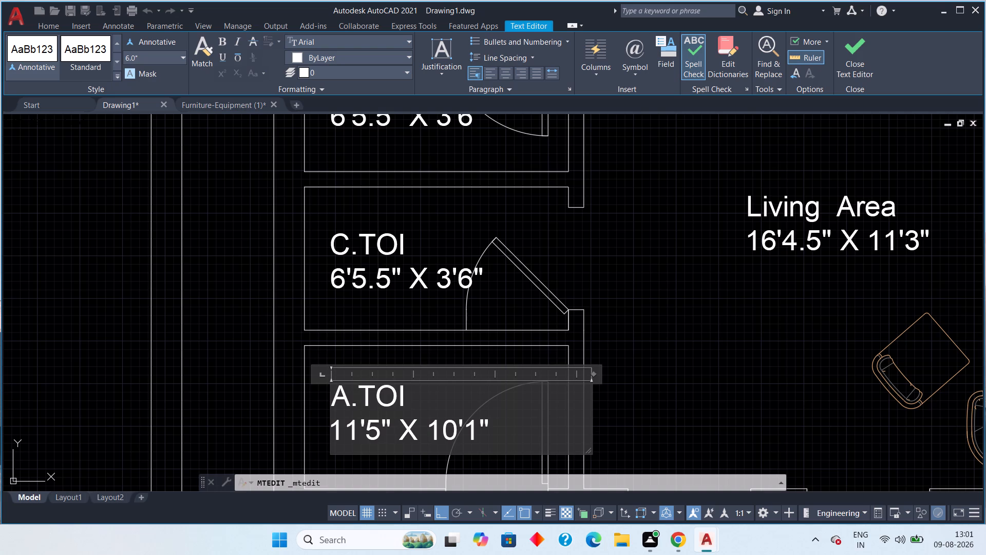
Replace the size line in the A.TOI label with 6'5.5" X 3'6" and close the text editor.
left_click(526, 437)
key("BackSpace")
key("BackSpace")
key("BackSpace")
key("BackSpace")
key("BackSpace")
key("BackSpace")
key("BackSpace")
key("BackSpace")
key("BackSpace")
key("BackSpace")
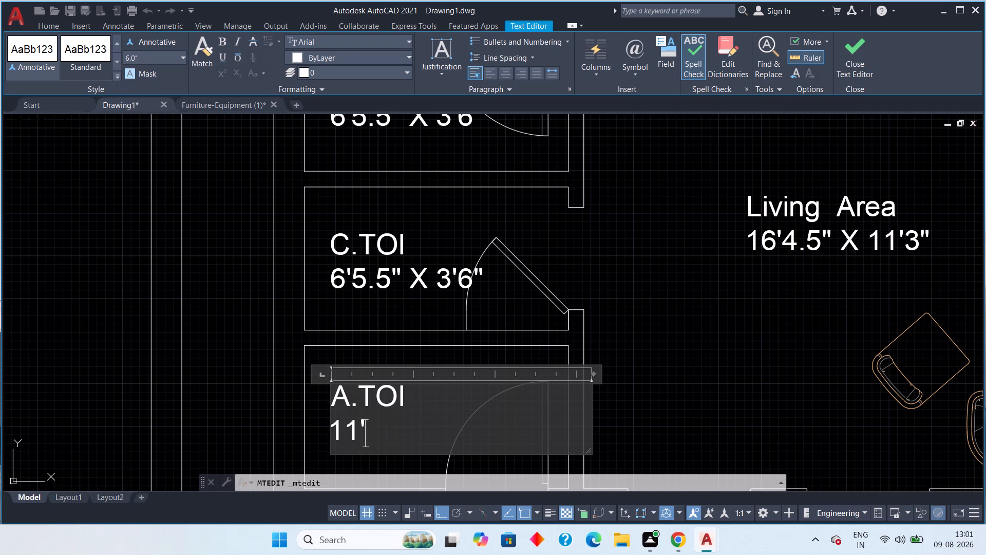
key("BackSpace")
key("BackSpace")
key("BackSpace")
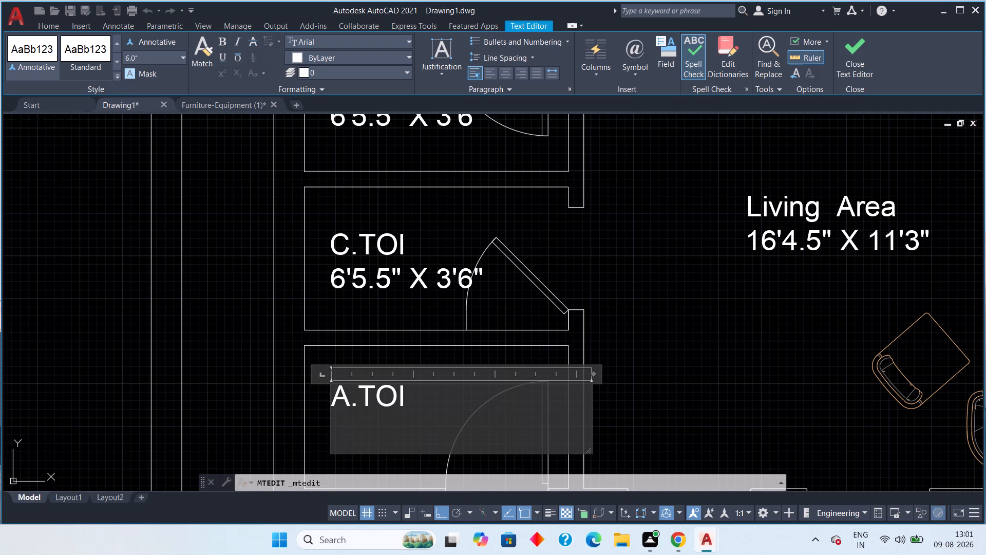
type("6'5.5\"")
key("space")
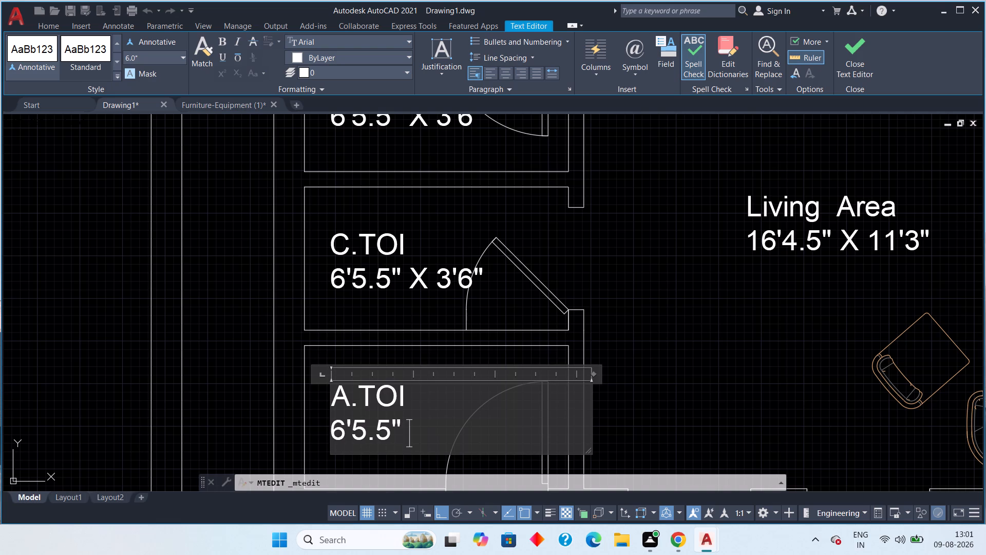
type("X")
key("space")
type("3'6\"")
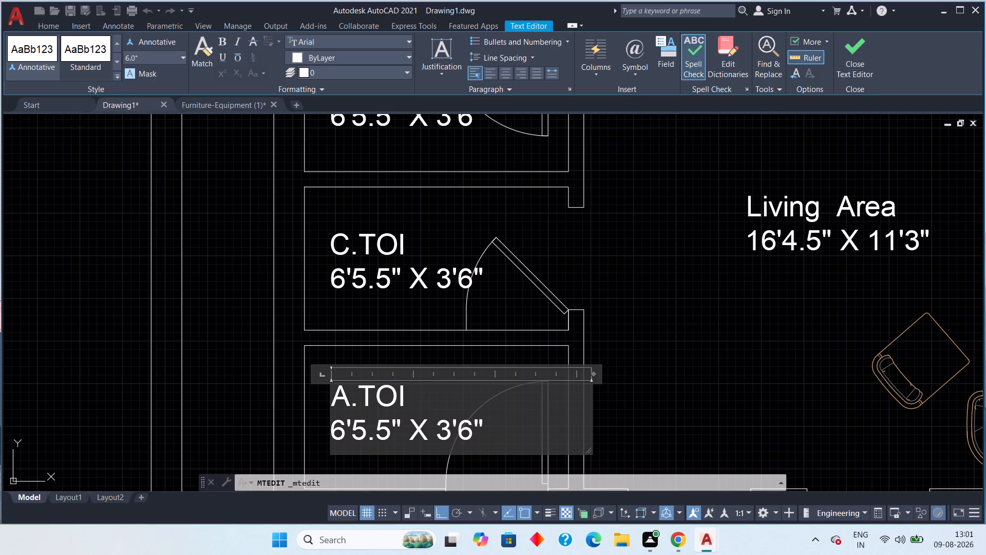
left_click(862, 59)
Delete the misplaced "Master Bedroom" label beside the sofa set in the northern living room.
scroll(678, 339, "down", 2)
middle_click_drag(680, 366, 682, 282)
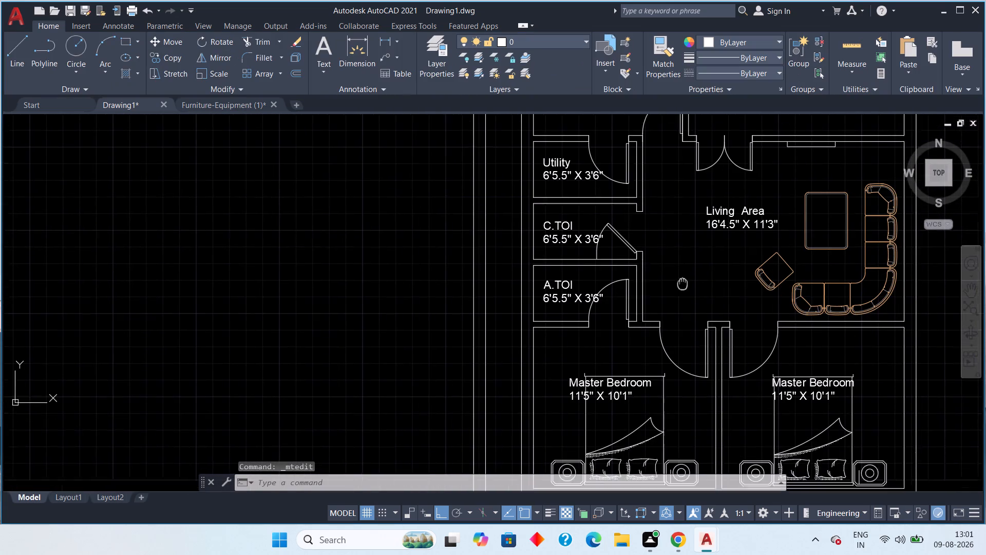
middle_click_drag(682, 282, 682, 277)
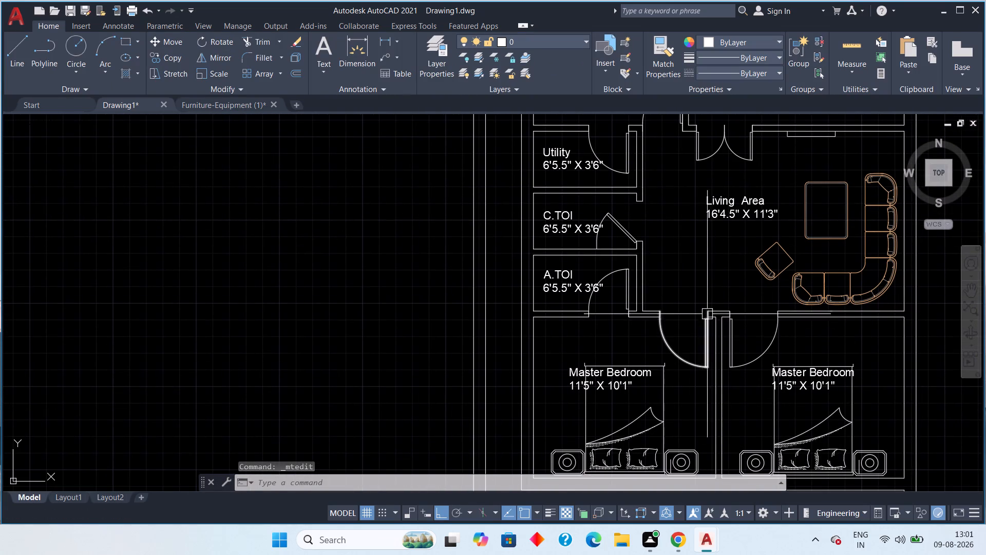
middle_click_drag(705, 264, 683, 345)
middle_click_drag(682, 365, 653, 411)
scroll(653, 411, "down", 1)
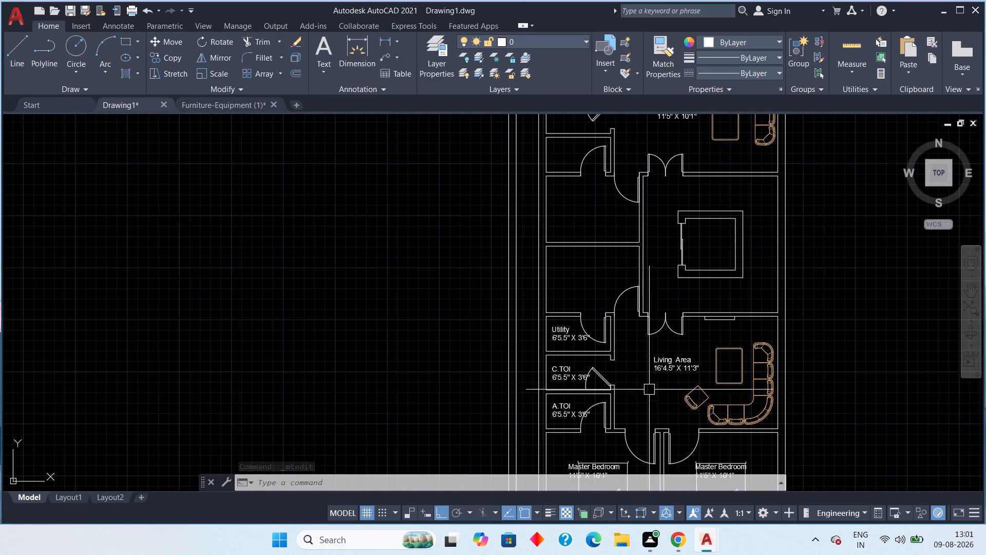
middle_click_drag(662, 134, 609, 238)
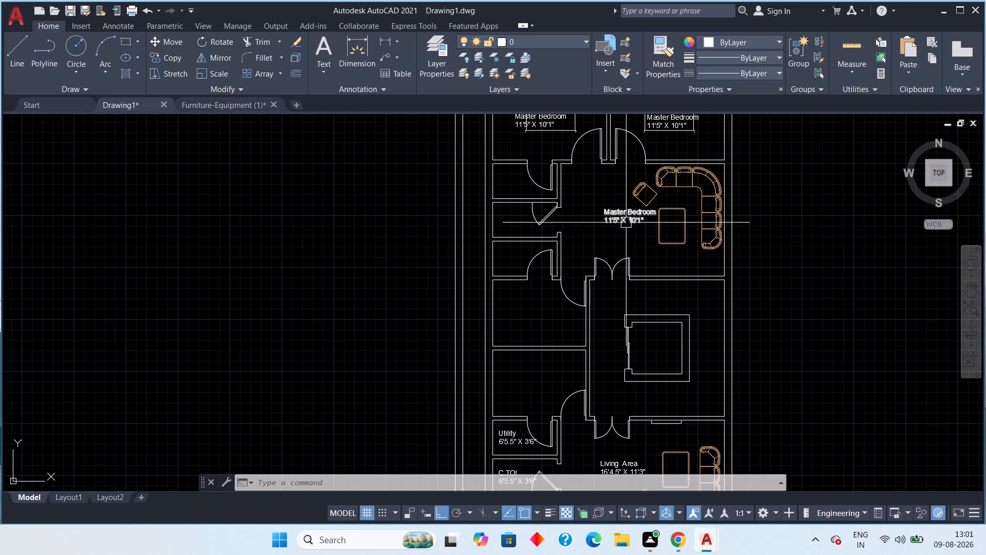
left_click(629, 216)
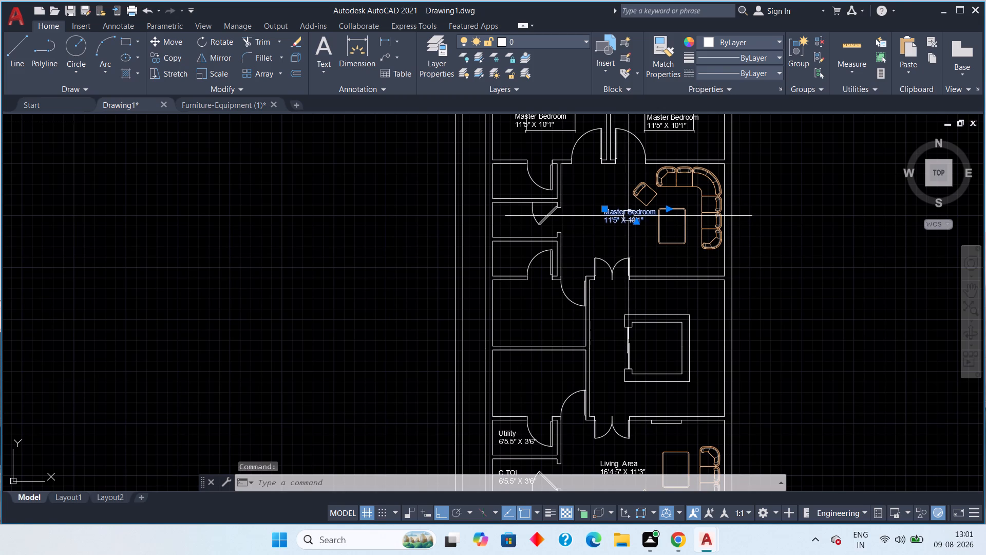
key("Delete")
Copy the Living Area label from the southern living room straight north into the northern living room, beside its sofa set.
middle_click_drag(645, 324, 626, 212)
left_click(594, 351)
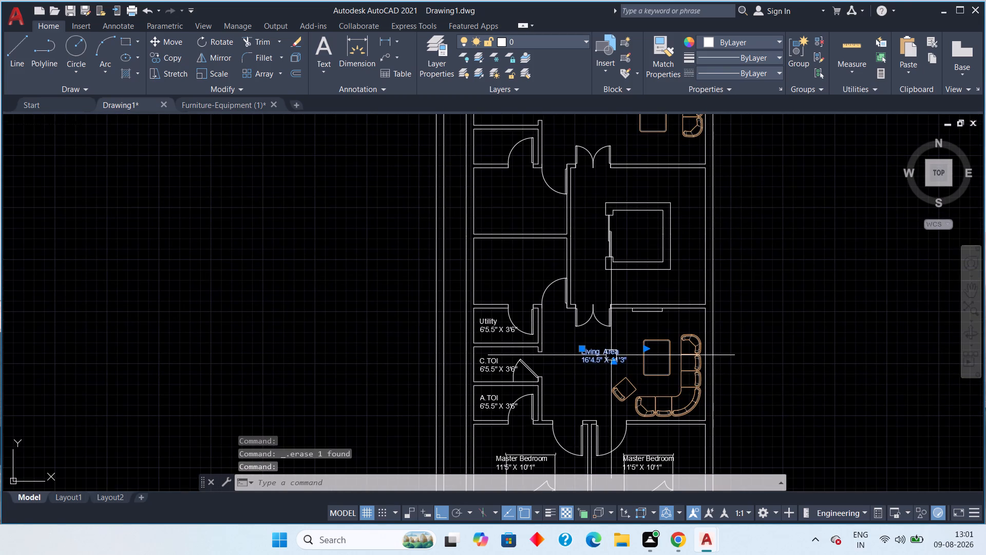
type("co")
key("space")
scroll(611, 355, "up", 2)
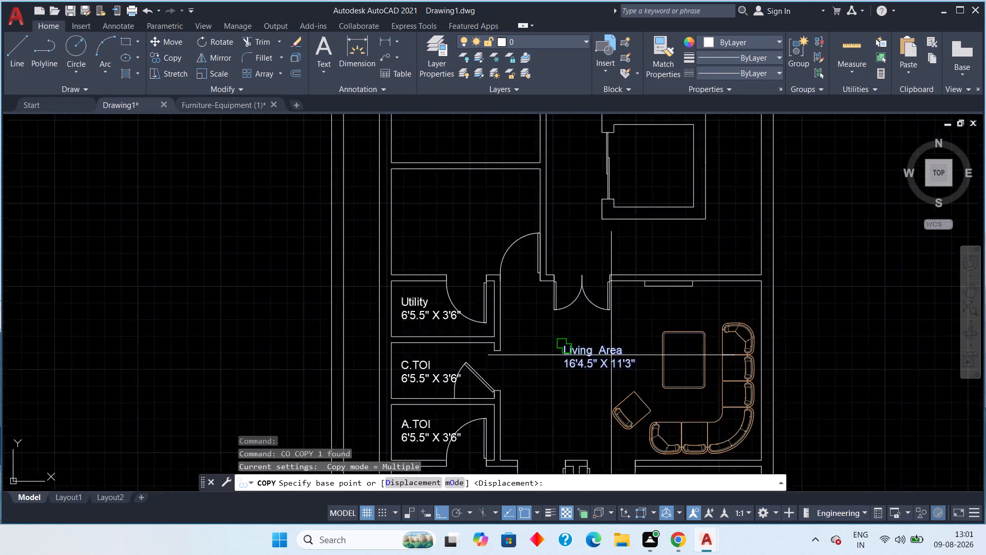
scroll(611, 355, "up", 3)
left_click(304, 307)
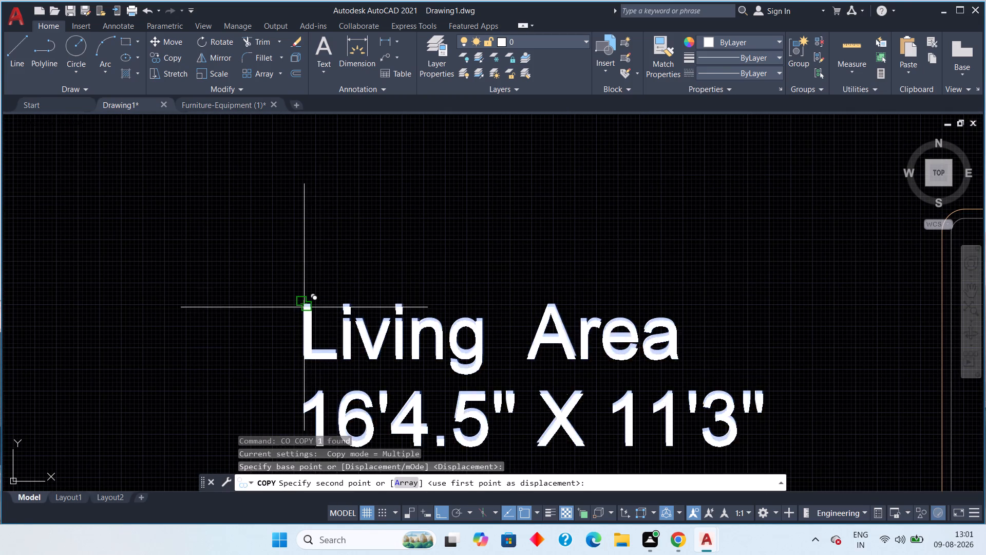
scroll(323, 280, "down", 4)
middle_click_drag(334, 203, 312, 341)
scroll(313, 320, "down", 1)
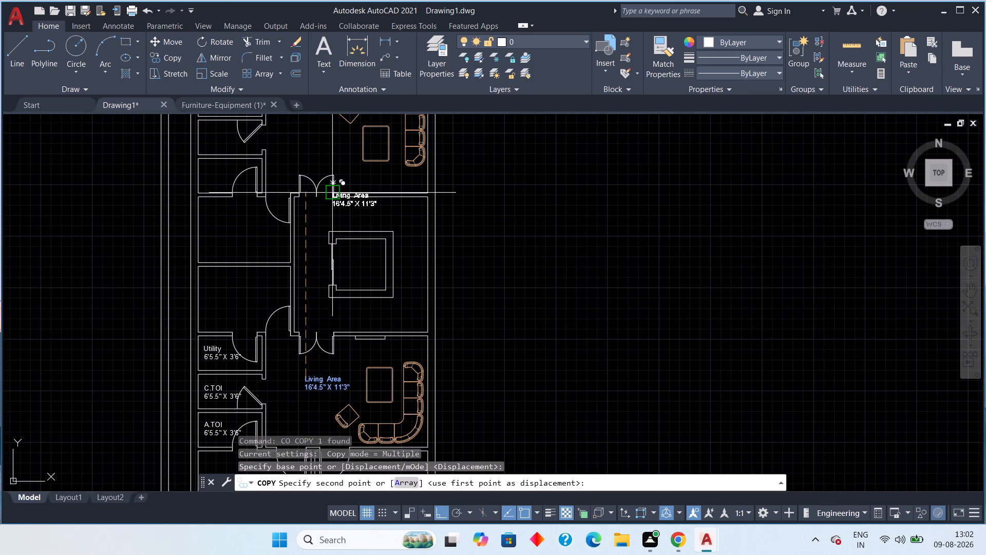
middle_click_drag(326, 195, 285, 306)
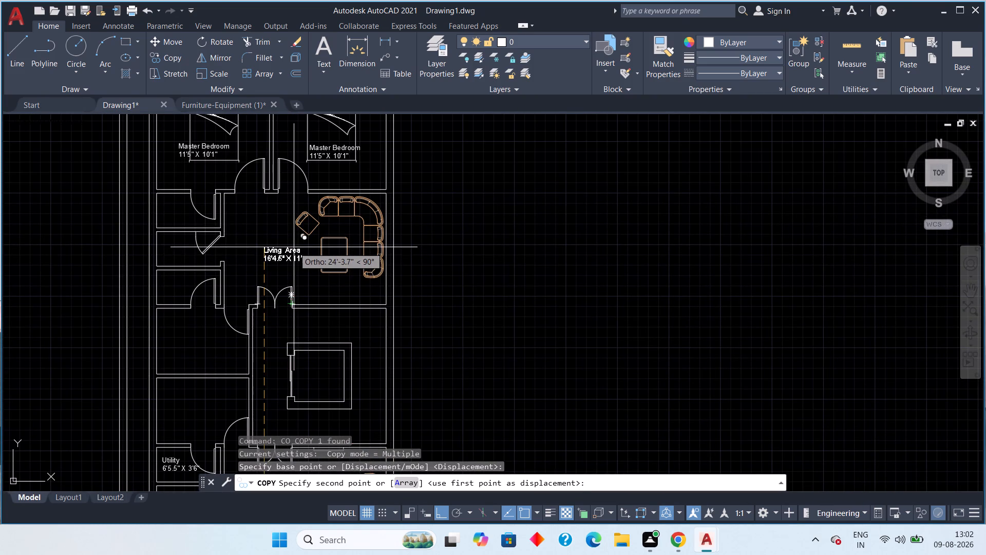
left_click(294, 242)
key("Escape")
key("Escape")
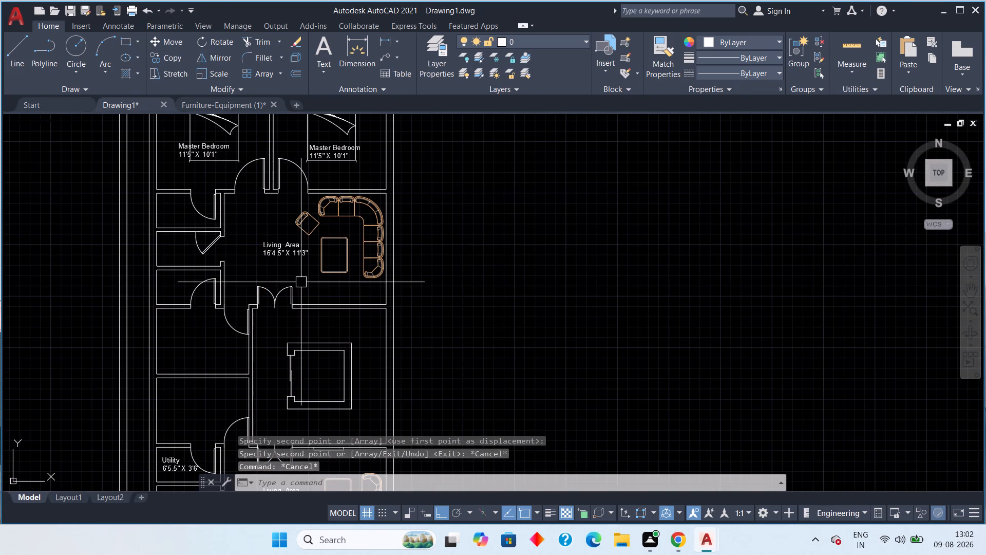
Copy the Utility label about 5'6" straight north into the unlabelled room directly above the Utility room.
middle_click_drag(289, 299, 377, 249)
scroll(379, 250, "down", 1)
middle_click_drag(369, 312, 402, 295)
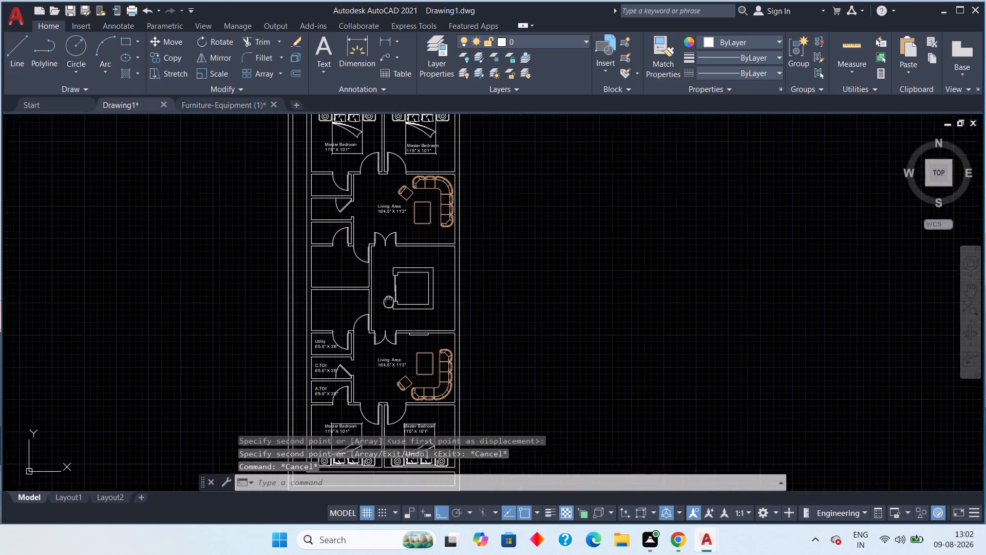
middle_click_drag(402, 295, 545, 252)
scroll(482, 261, "up", 2)
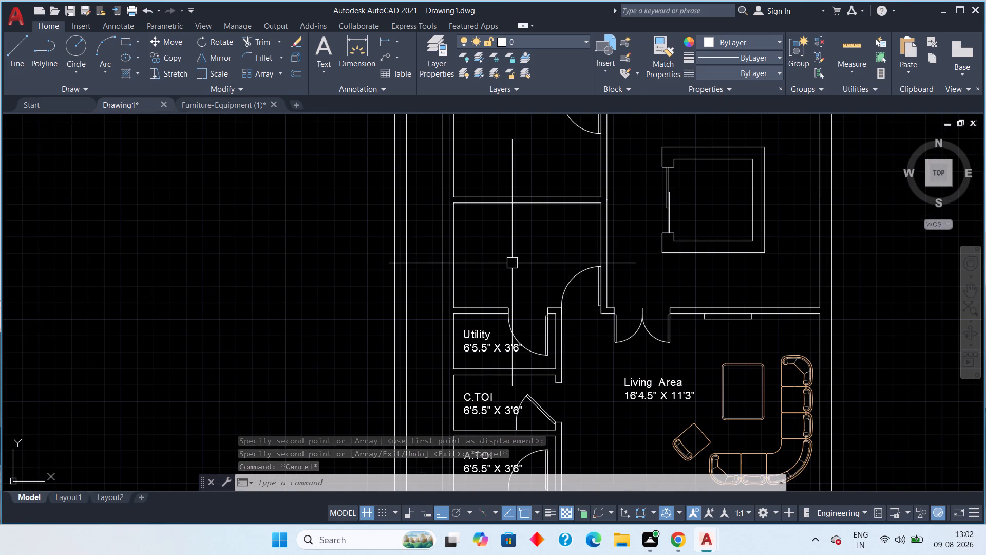
middle_click(512, 263)
left_click(481, 337)
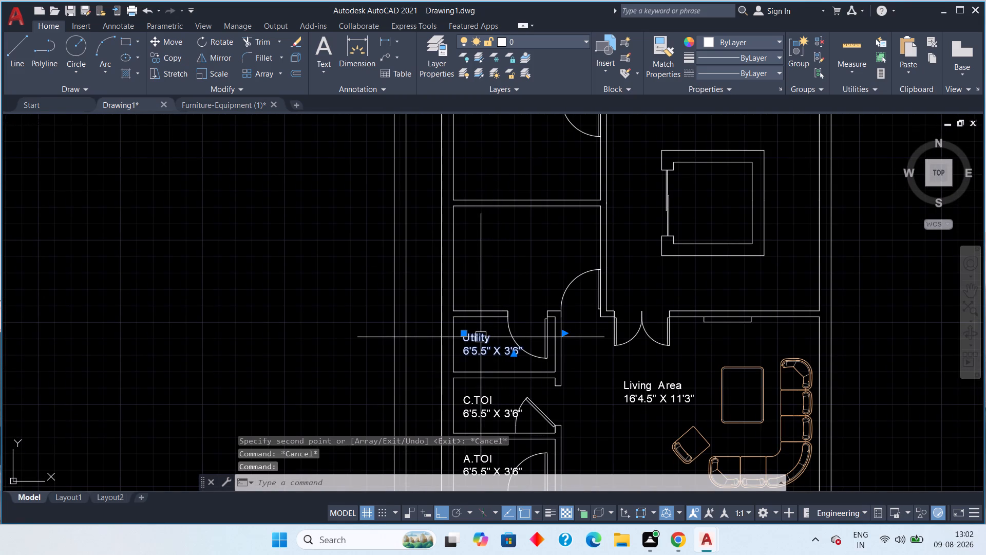
key("c")
type("o")
key("space")
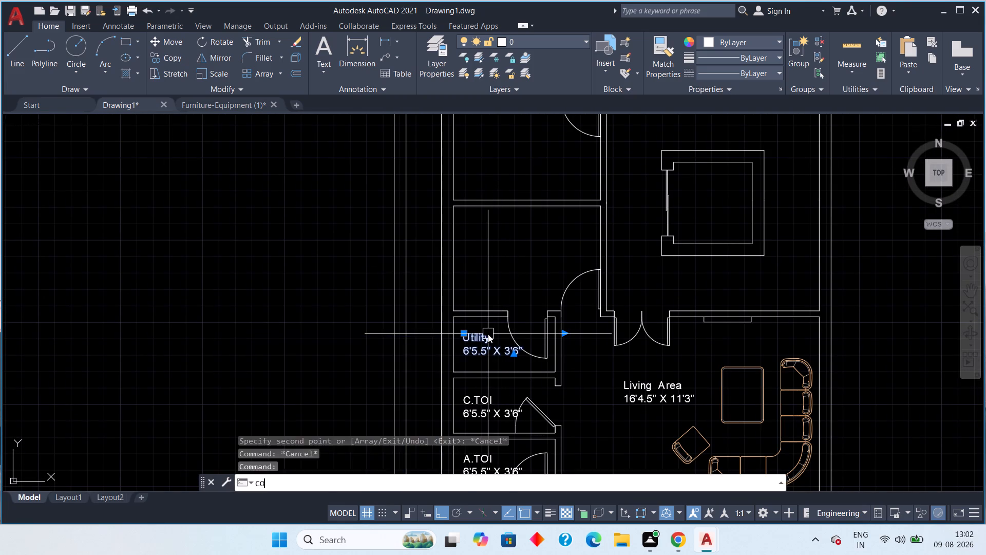
left_click(466, 335)
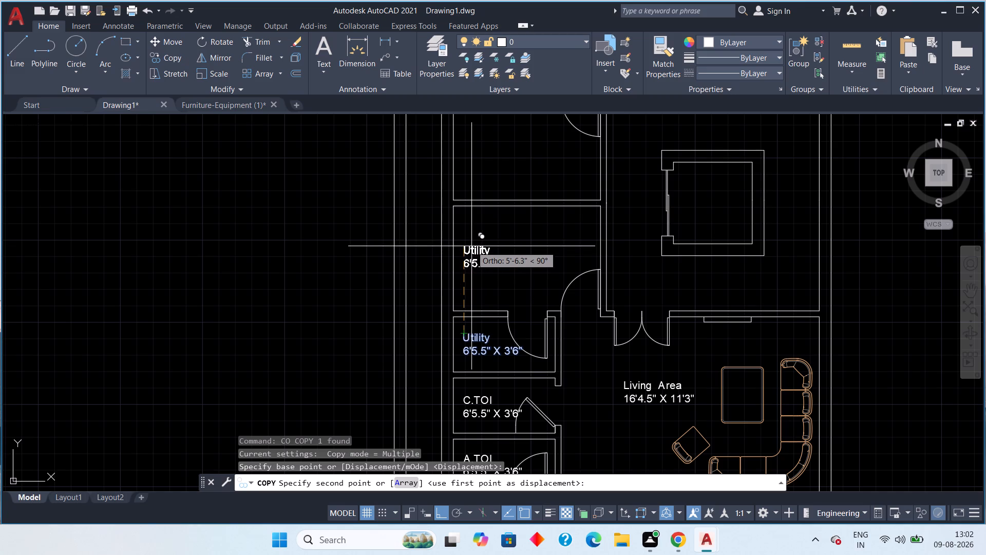
left_click(471, 246)
key("Escape")
key("Escape")
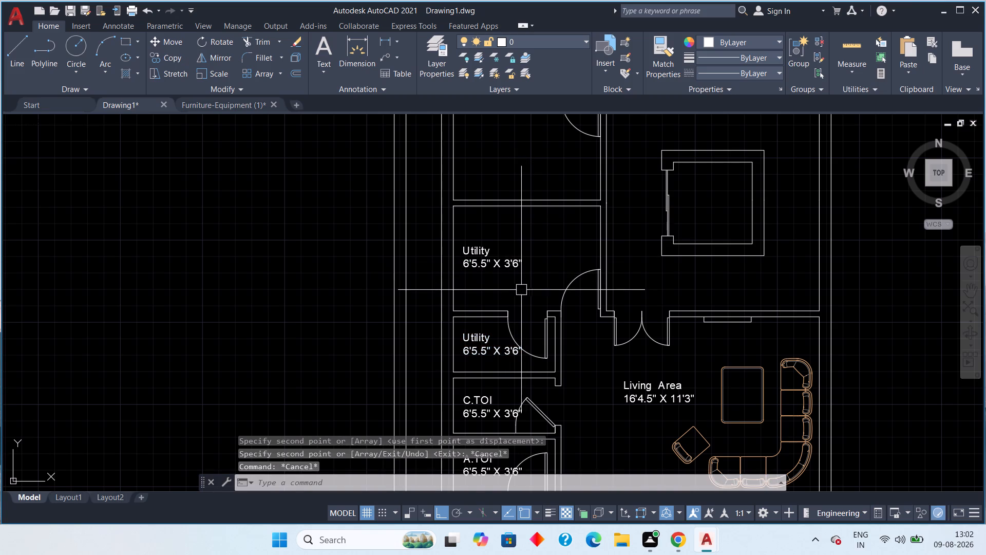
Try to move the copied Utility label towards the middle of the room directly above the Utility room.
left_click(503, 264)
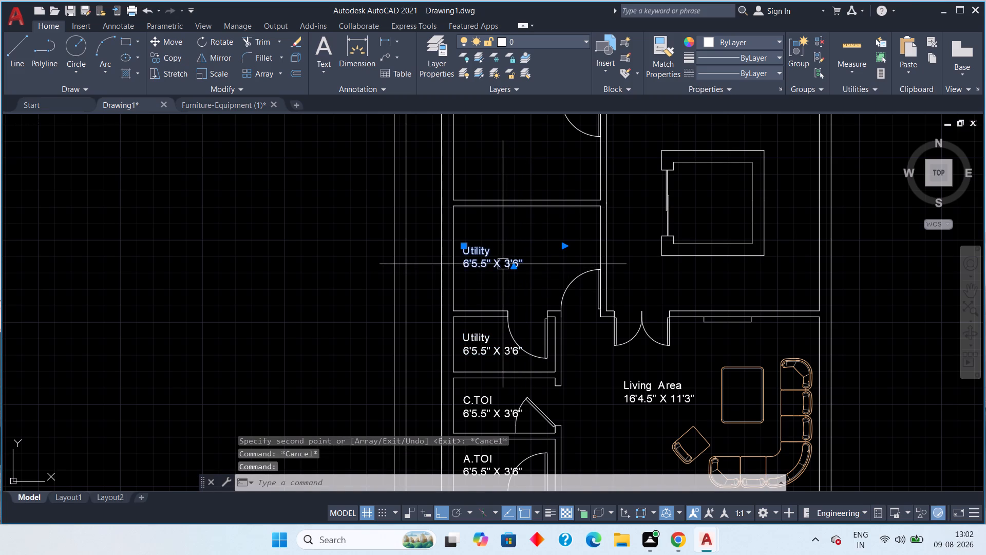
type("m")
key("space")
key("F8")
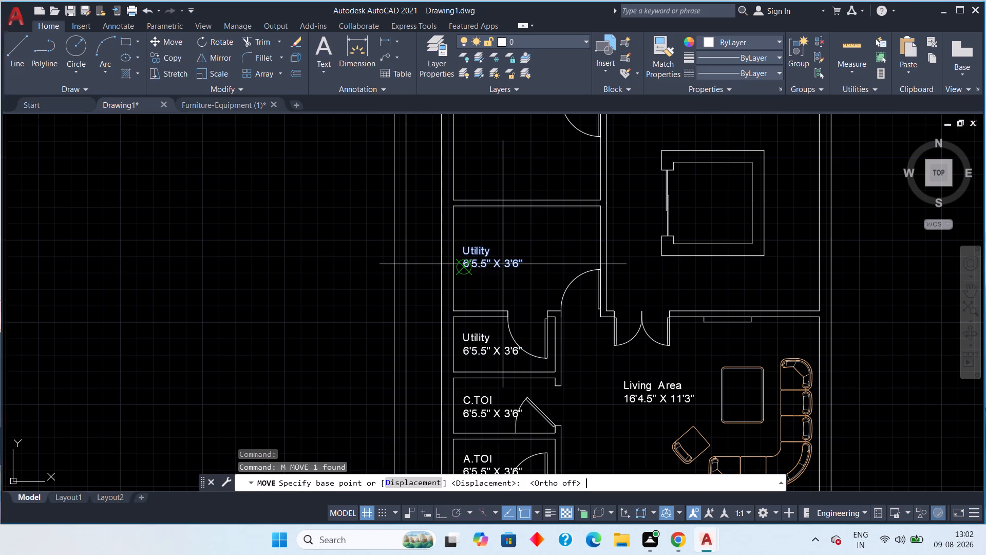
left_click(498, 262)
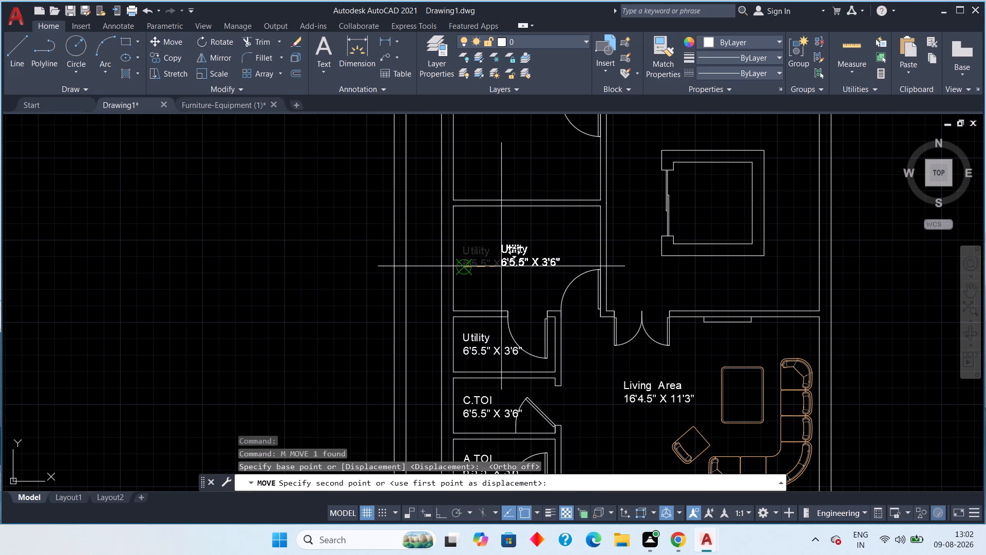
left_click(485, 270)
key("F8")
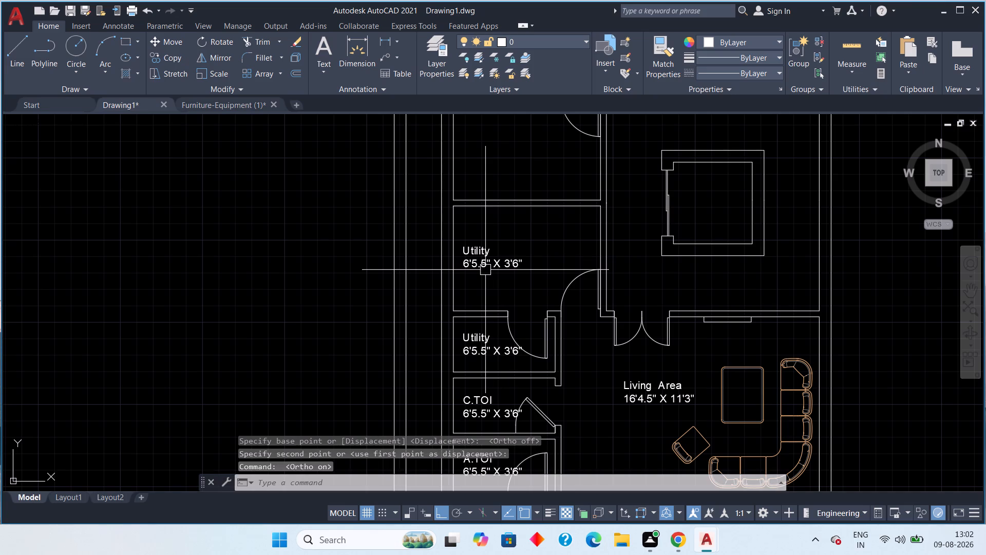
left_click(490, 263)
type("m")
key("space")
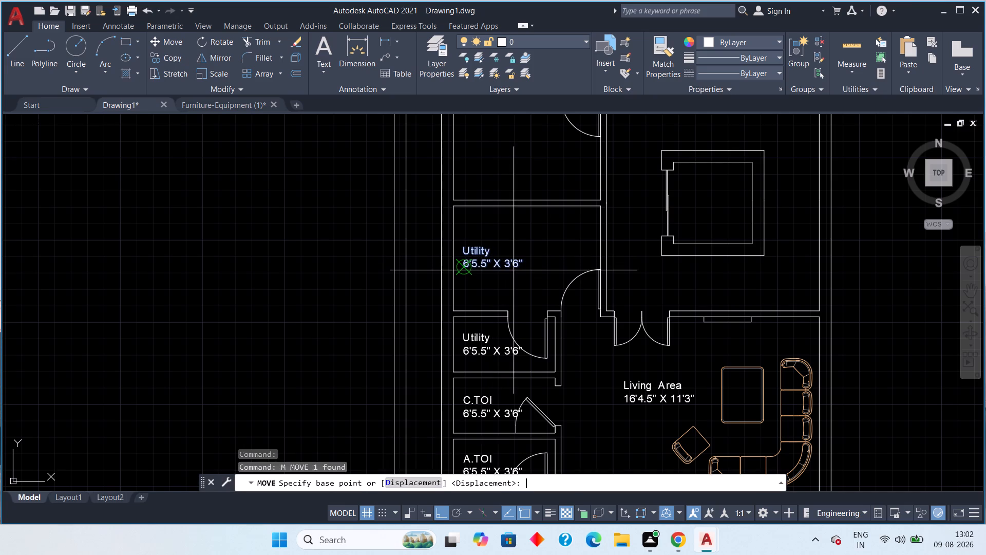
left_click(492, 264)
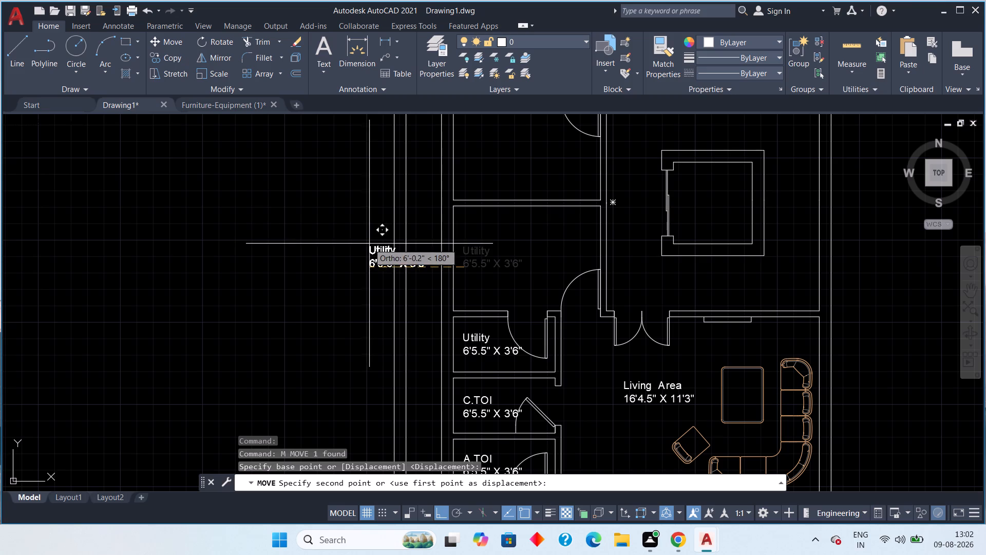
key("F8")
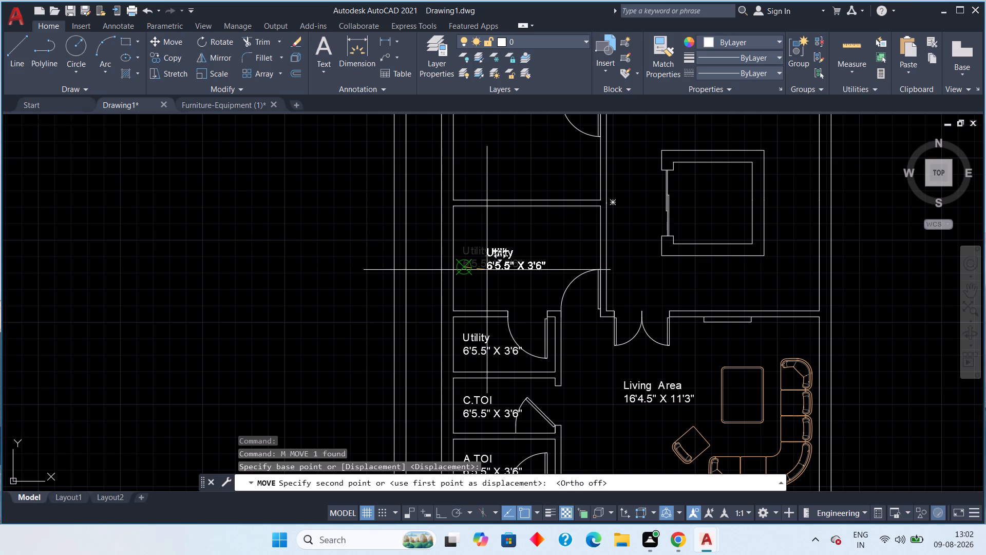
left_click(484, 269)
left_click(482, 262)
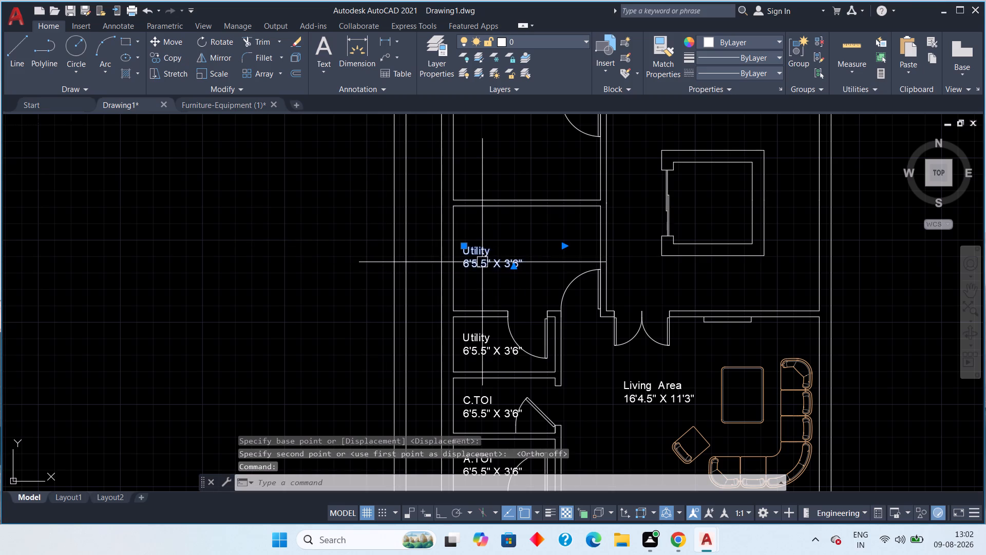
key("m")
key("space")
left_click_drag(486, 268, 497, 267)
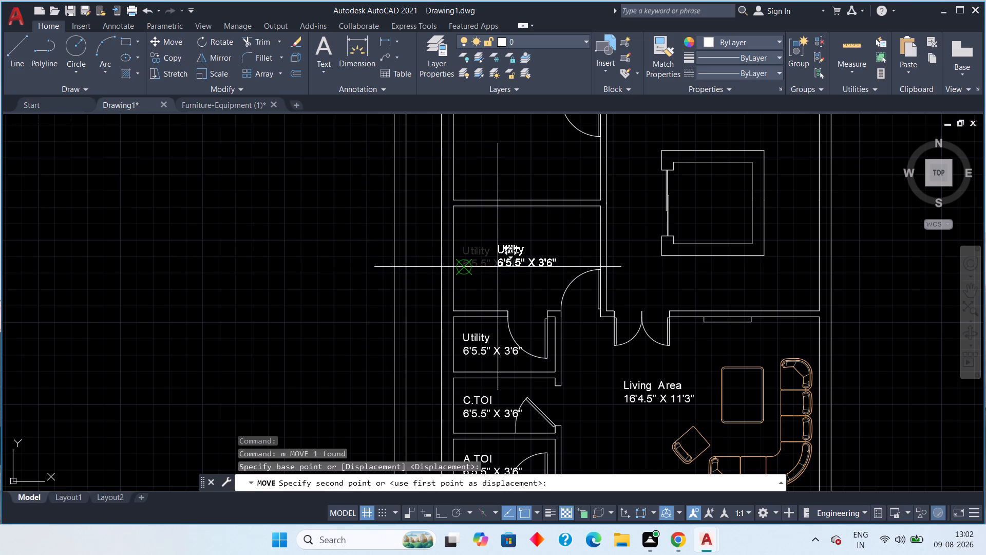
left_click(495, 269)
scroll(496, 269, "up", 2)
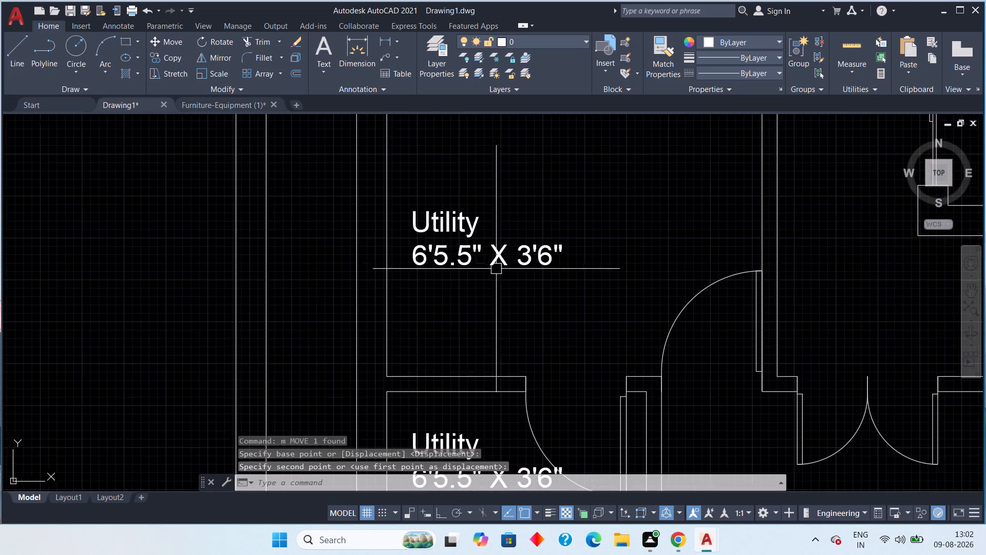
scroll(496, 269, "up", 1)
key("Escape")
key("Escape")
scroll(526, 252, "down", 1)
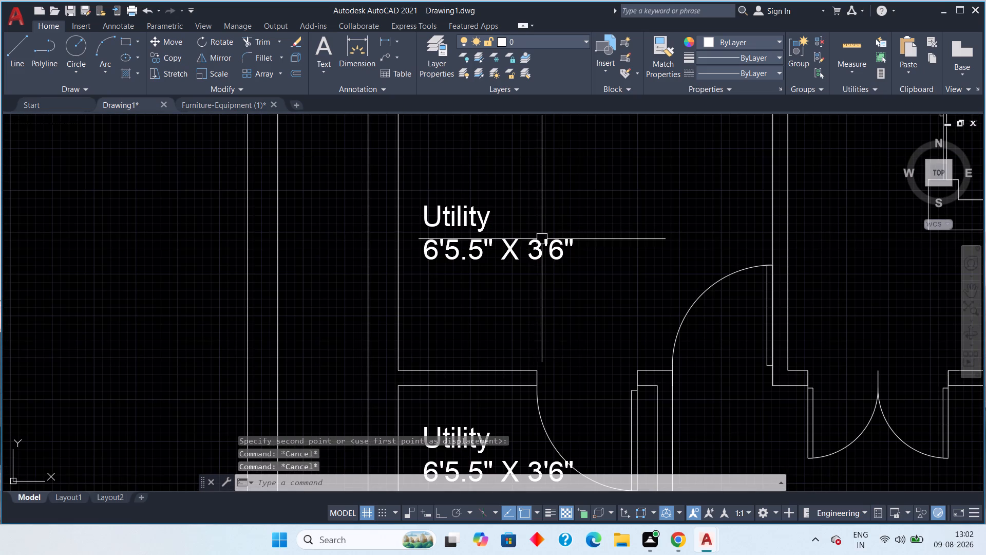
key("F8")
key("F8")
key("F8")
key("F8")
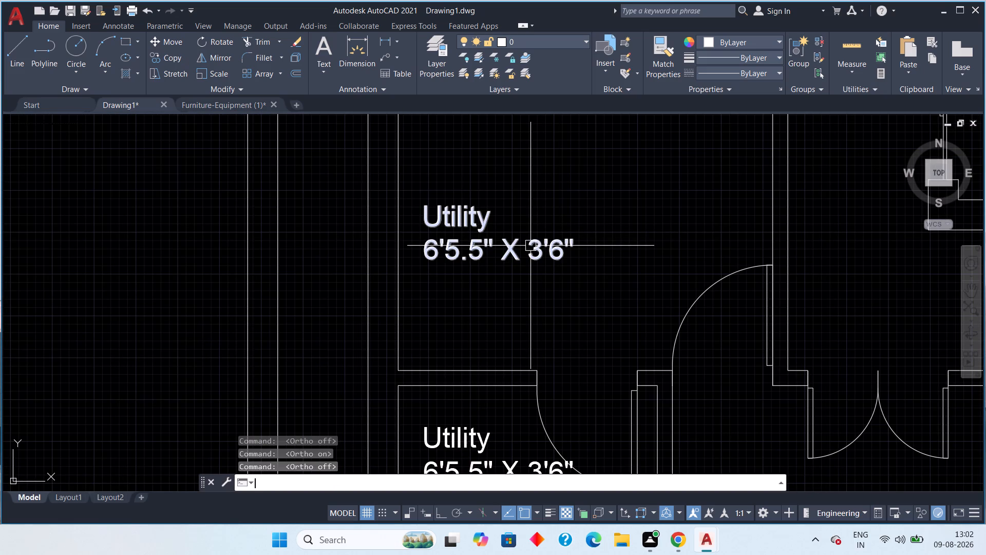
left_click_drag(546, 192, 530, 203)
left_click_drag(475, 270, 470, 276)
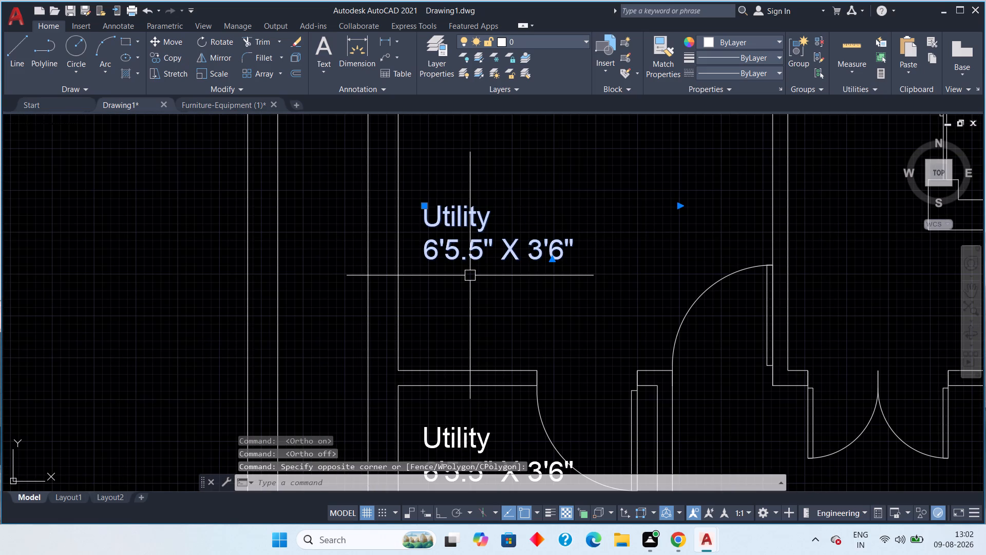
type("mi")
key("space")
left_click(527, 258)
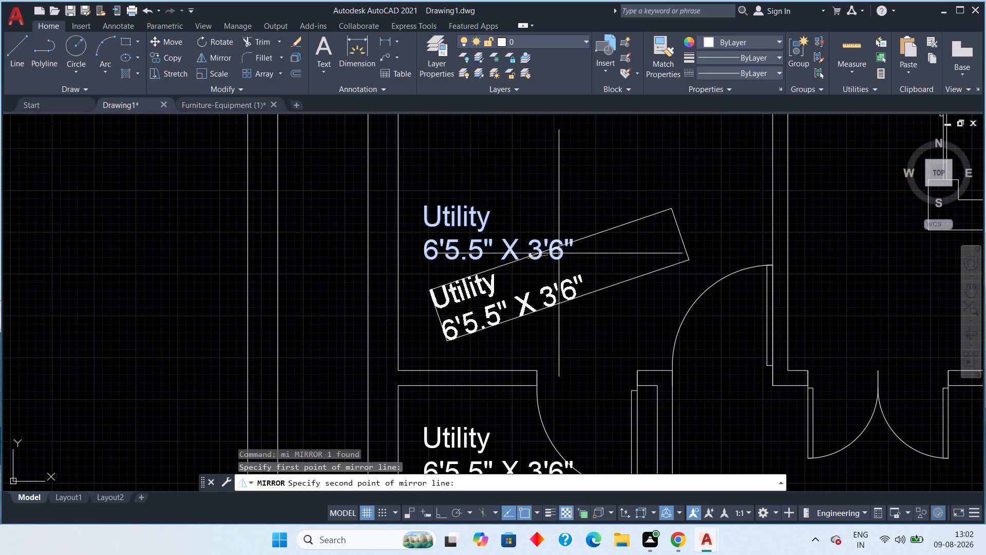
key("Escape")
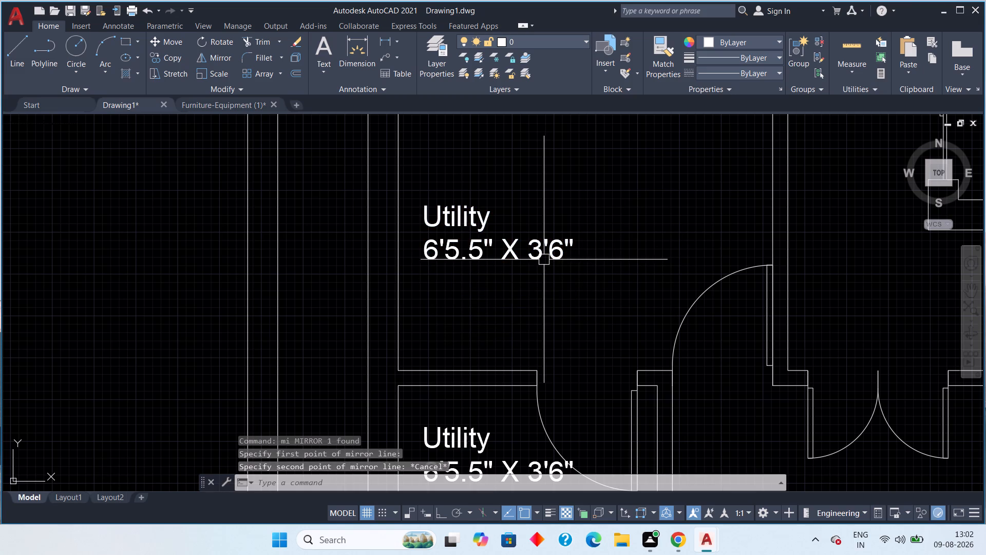
Move the copied Utility label in the upper room a short distance east, clear of the west wall.
left_click_drag(545, 198, 519, 229)
left_click(466, 280)
type("m")
key("space")
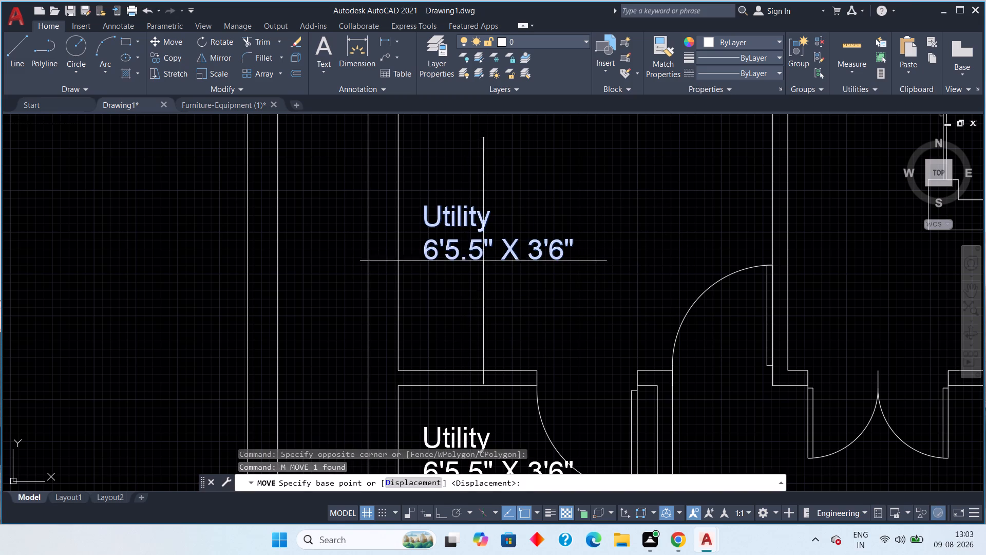
left_click(487, 251)
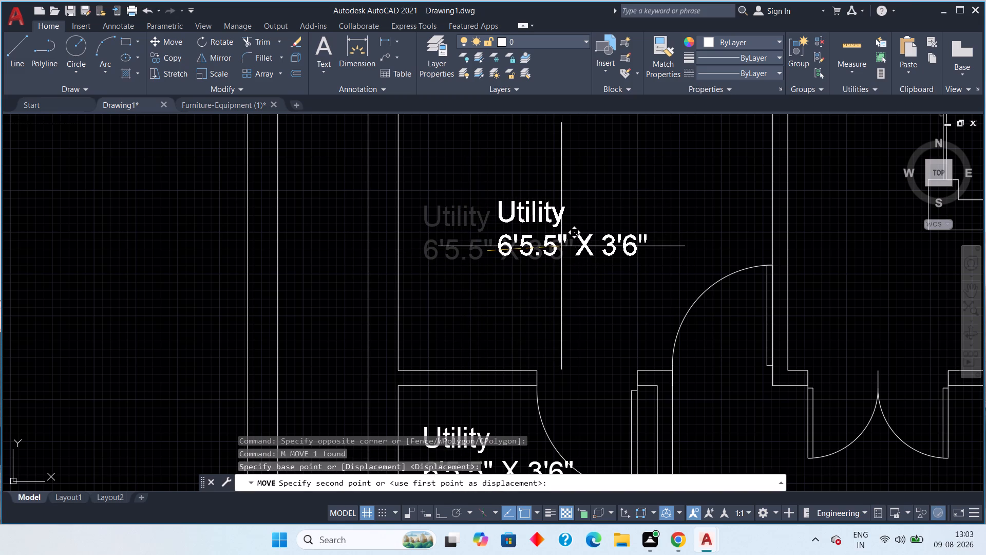
left_click(563, 251)
key("Escape")
key("Escape")
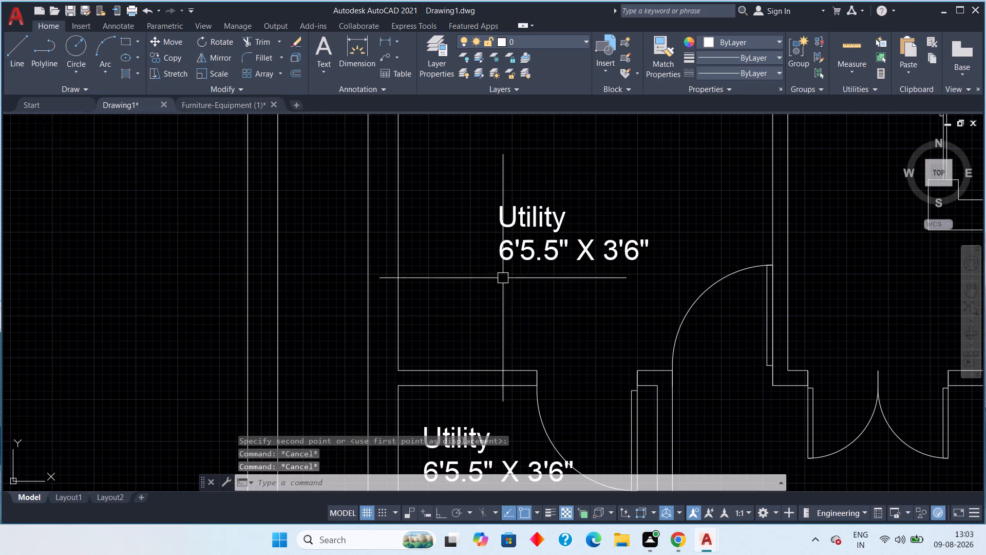
Offset the west and north inner wall lines of the room above the Utility room inward by 2'.
middle_click_drag(450, 322, 481, 319)
scroll(450, 314, "down", 2)
scroll(453, 321, "up", 1)
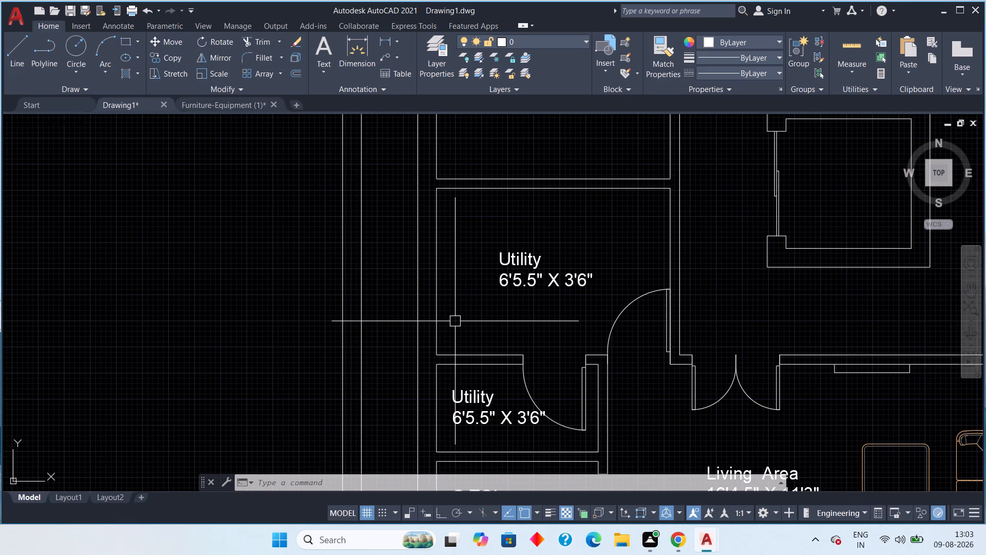
type("off")
key("space")
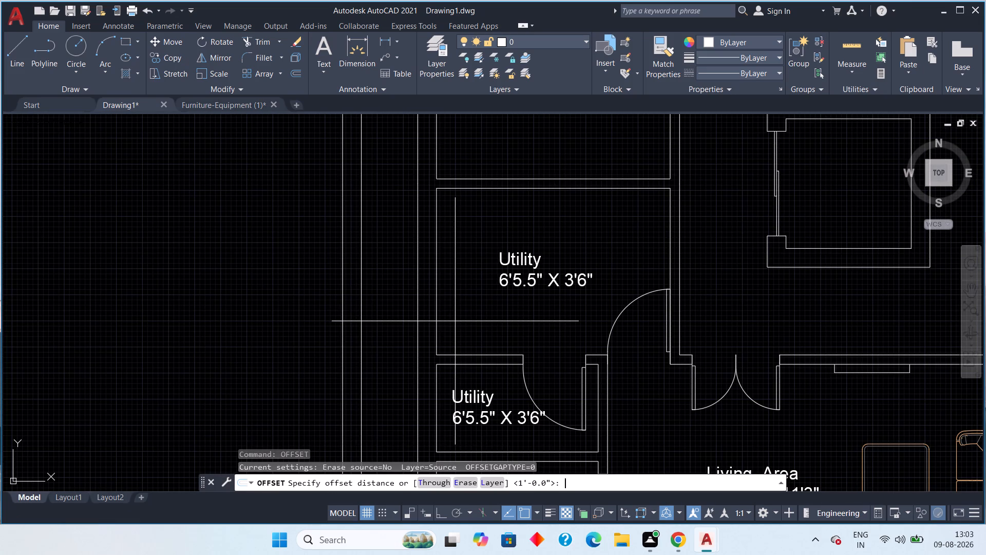
key("2")
type("'")
key("space")
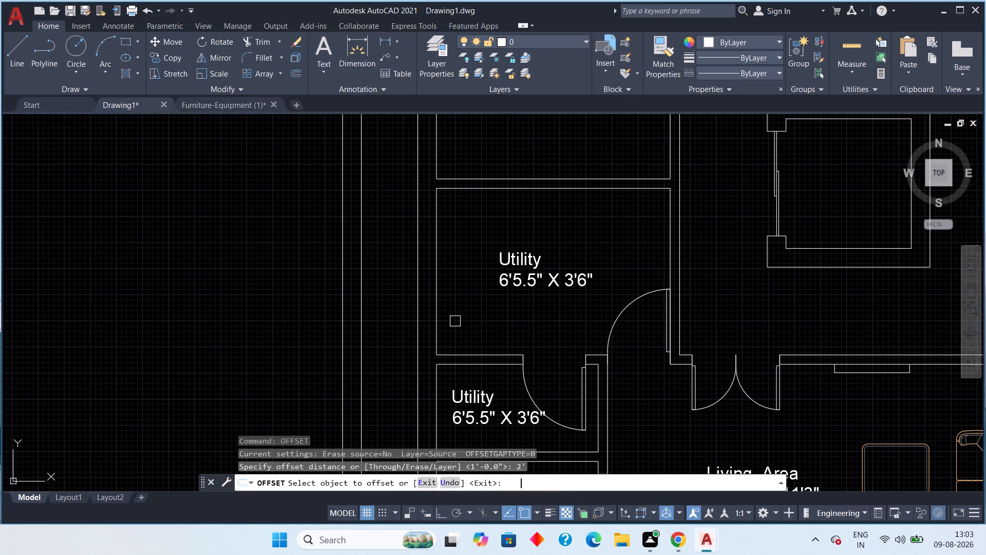
left_click(440, 306)
left_click(493, 316)
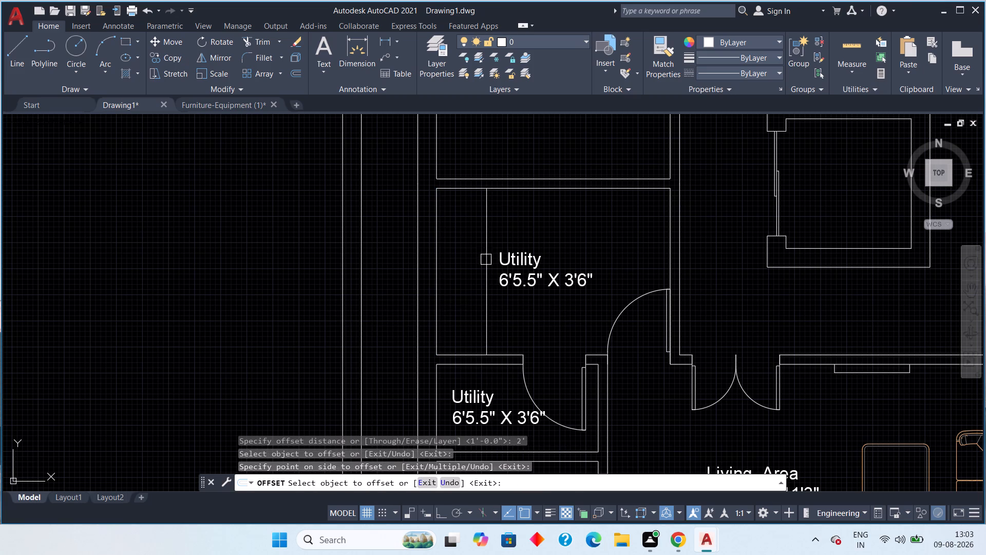
left_click_drag(529, 190, 529, 198)
left_click(530, 229)
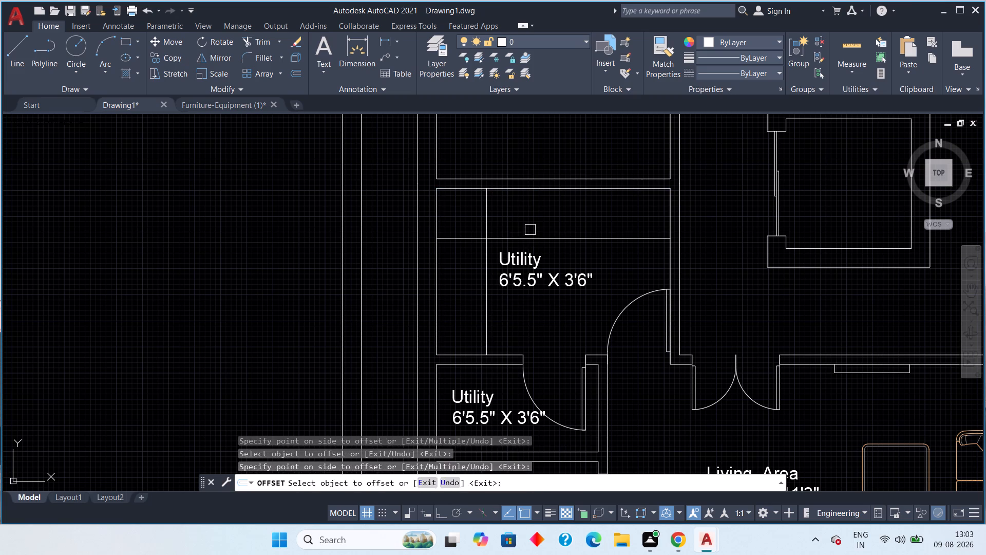
key("Escape")
key("Escape")
key("Escape")
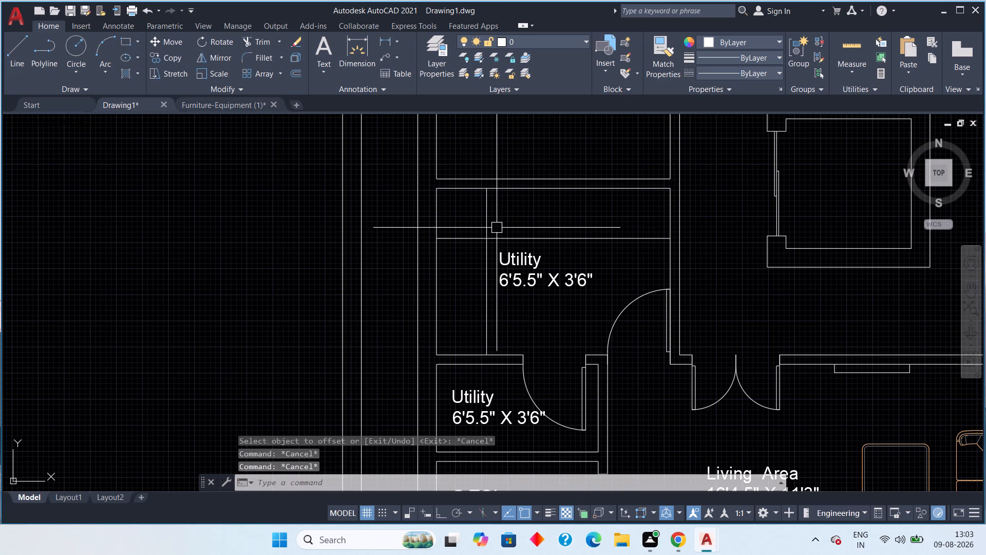
Trim the overlapping ends of the two offset lines at the room's northwest corner into an L-shaped outline.
type("tr")
key("space")
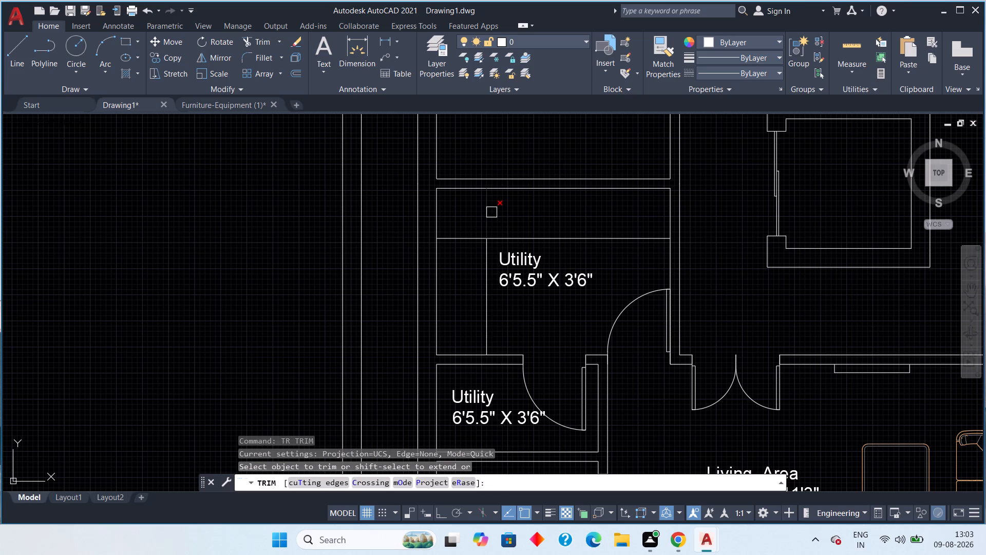
left_click(486, 216)
left_click(467, 244)
left_click(468, 231)
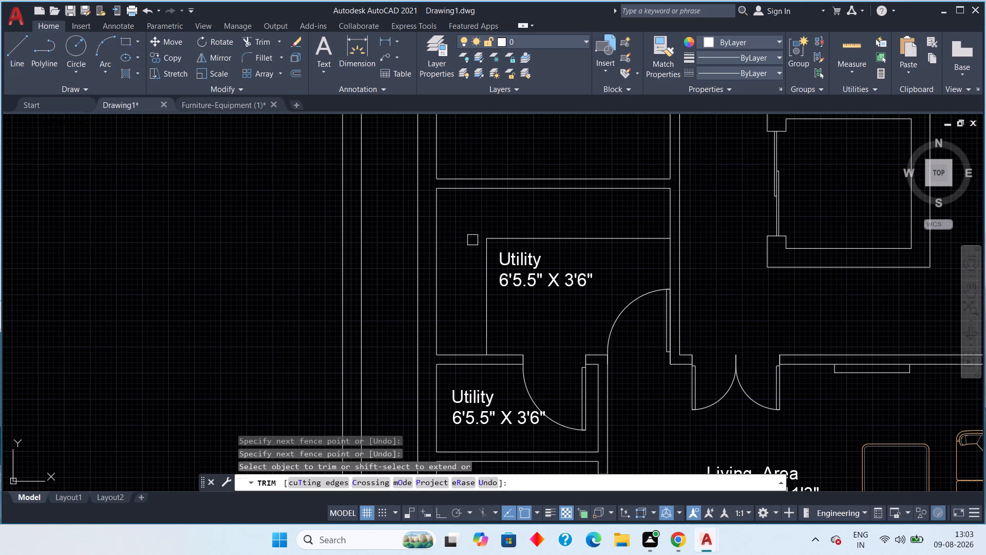
key("Escape")
key("Escape")
Change the name line of the copied Utility label in the upper room to Kitchen.
double_click(526, 257)
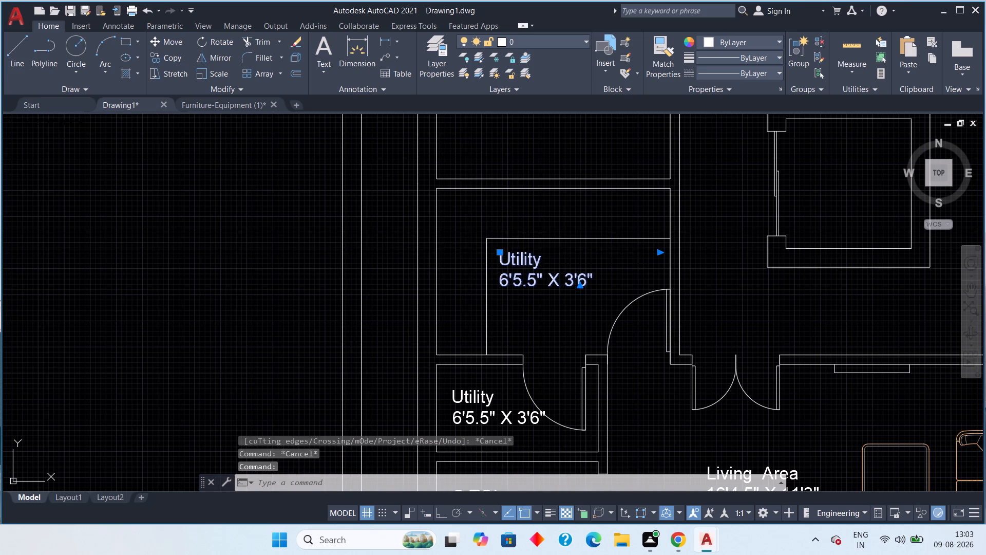
left_click(543, 257)
key("BackSpace")
key("BackSpace")
key("BackSpace")
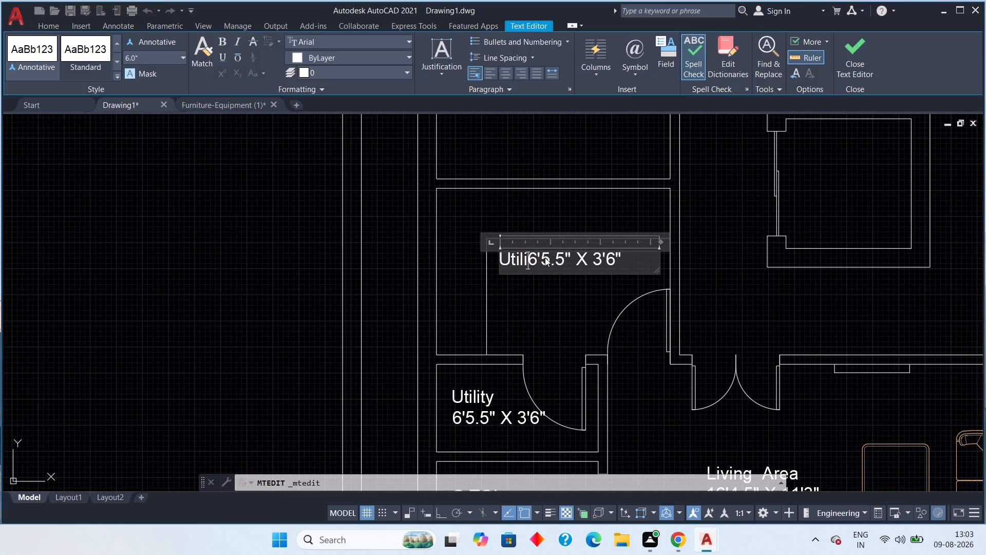
key("BackSpace")
key("BackSpace")
key("BackSpace")
key("BackSpace")
key("BackSpace")
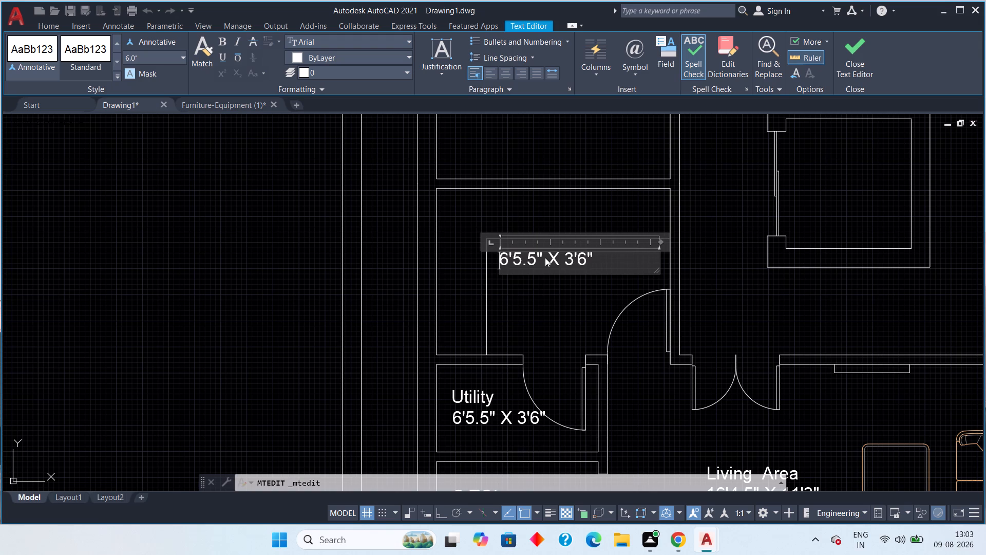
key("Return")
key("Up")
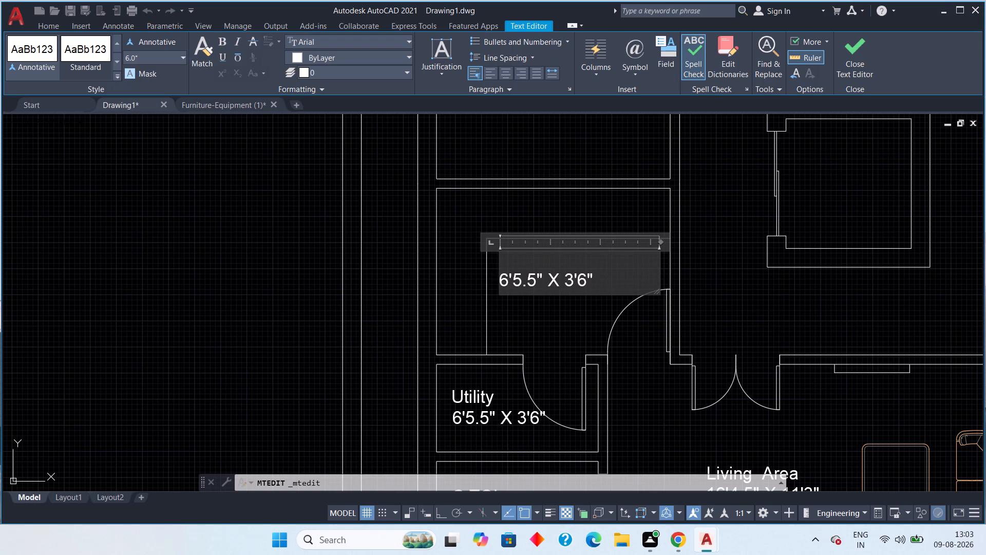
type("Kitc")
type("hen")
Change the dimension line of the Kitchen label to 9'4" X 6'7.8" and finish the text edit.
left_click(538, 281)
left_click(611, 284)
key("BackSpace")
key("BackSpace")
key("BackSpace")
key("BackSpace")
key("BackSpace")
key("BackSpace")
key("BackSpace")
key("BackSpace")
key("BackSpace")
key("BackSpace")
key("BackSpace")
key("BackSpace")
key("BackSpace")
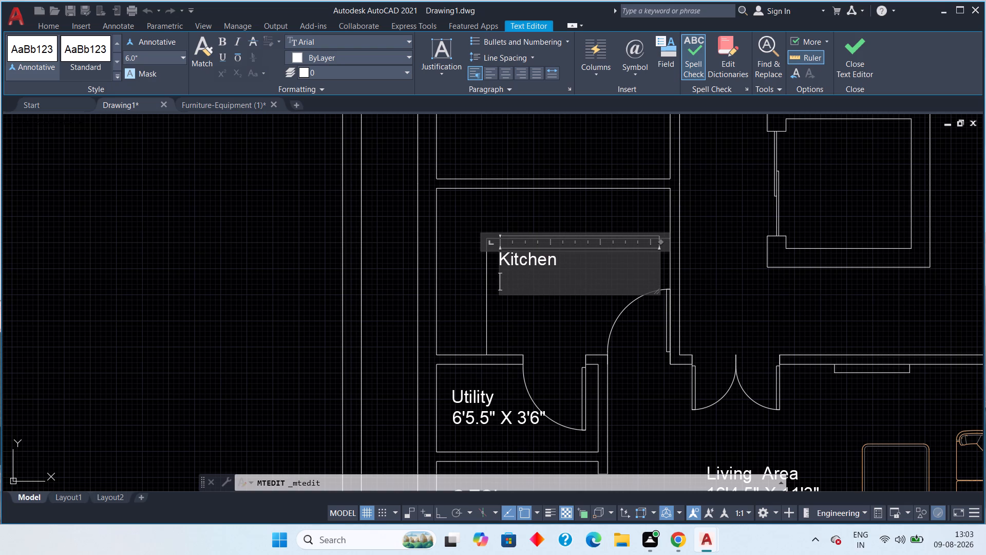
type("9'4\"")
key("space")
type("X")
key("space")
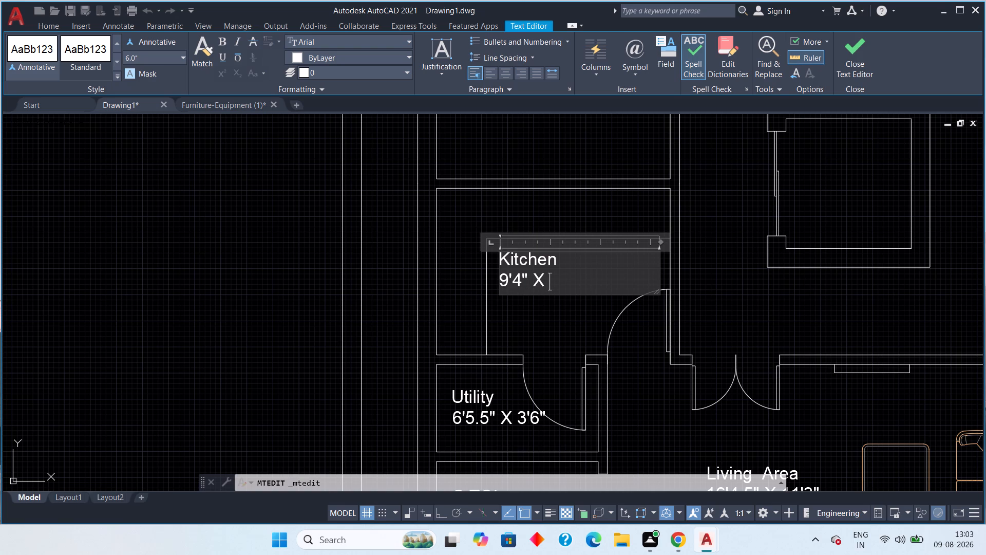
type("6'")
type("7.8\"")
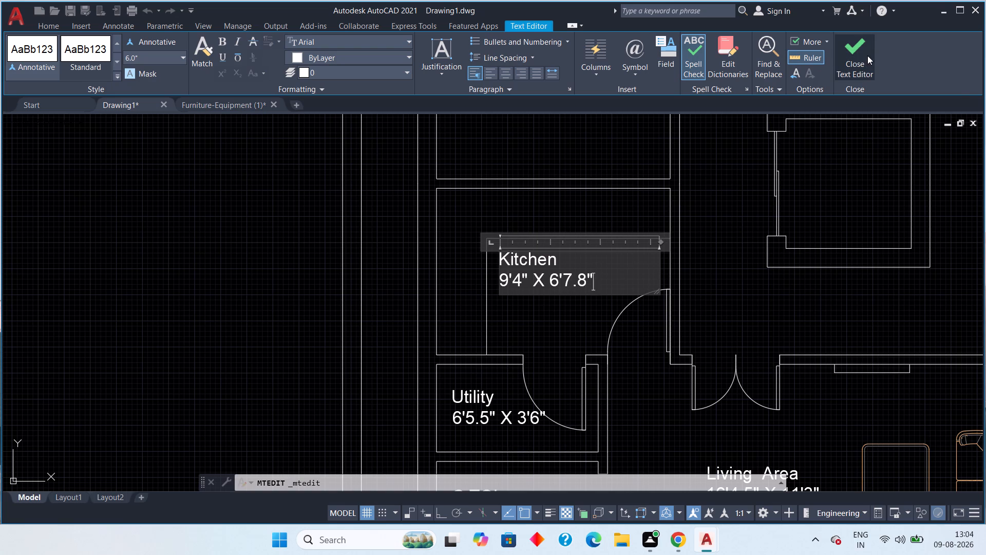
left_click(866, 55)
Offset the south and east inner wall lines of the room north of the Kitchen inward by 2'.
scroll(480, 303, "up", 1)
scroll(479, 303, "down", 1)
middle_click_drag(479, 303, 479, 302)
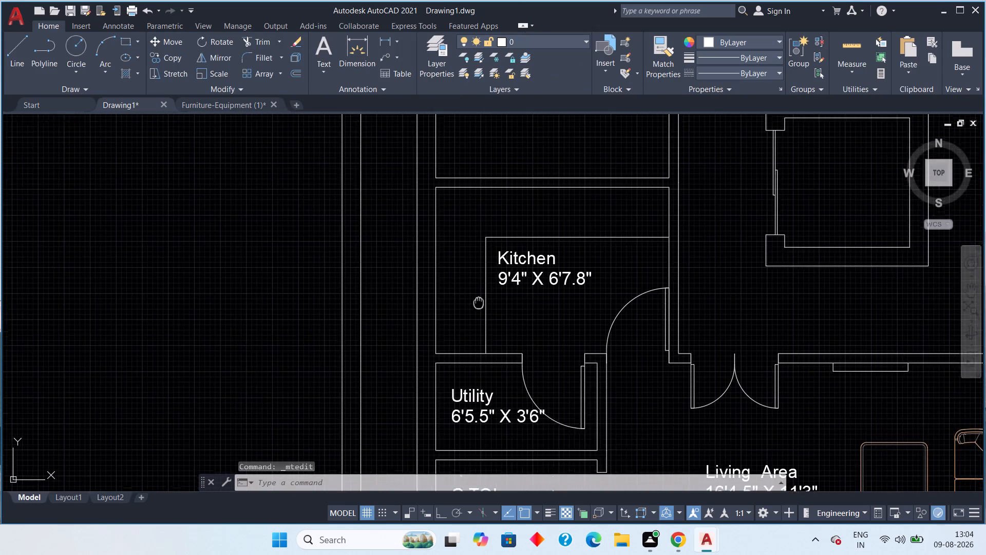
middle_click_drag(479, 302, 477, 271)
scroll(477, 269, "down", 3)
middle_click_drag(496, 271, 473, 340)
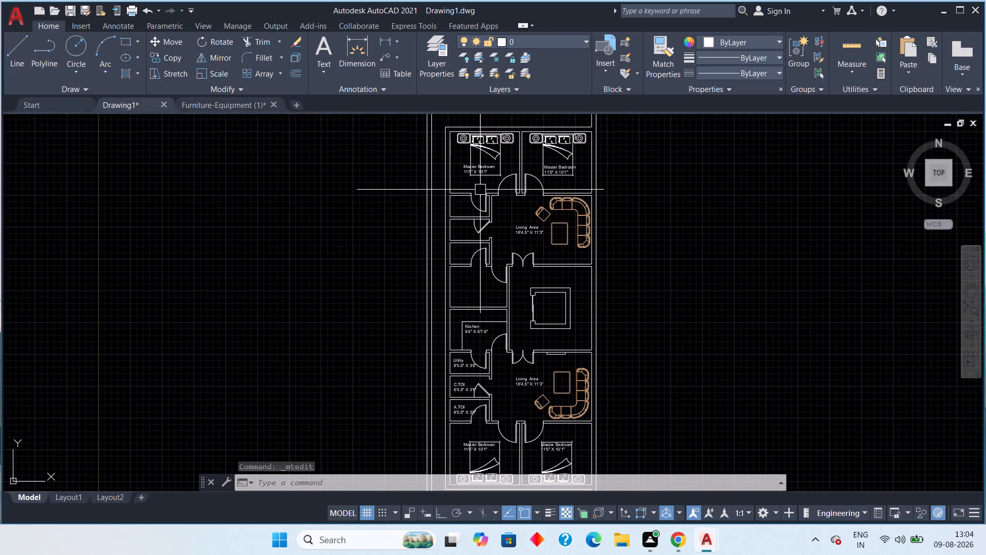
scroll(475, 226, "up", 1)
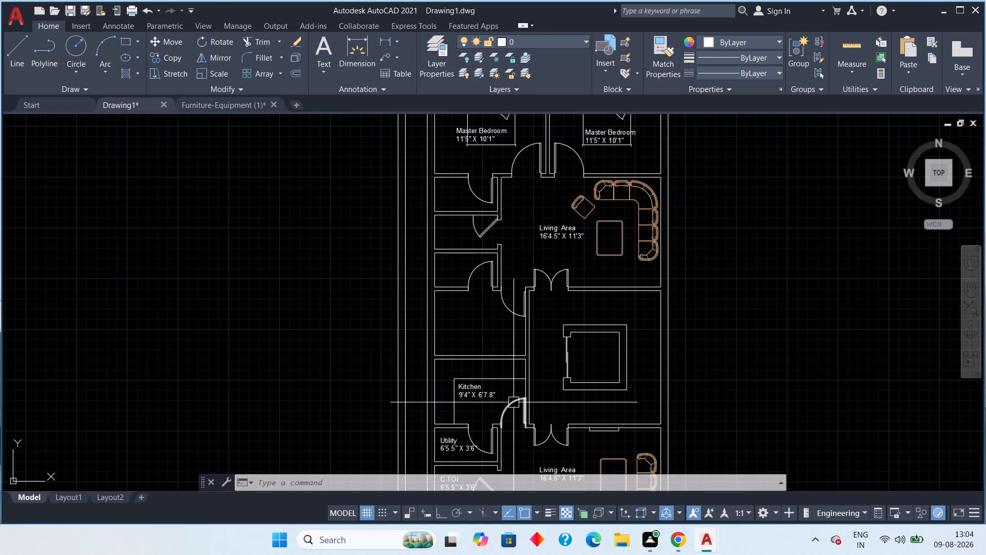
scroll(497, 349, "up", 1)
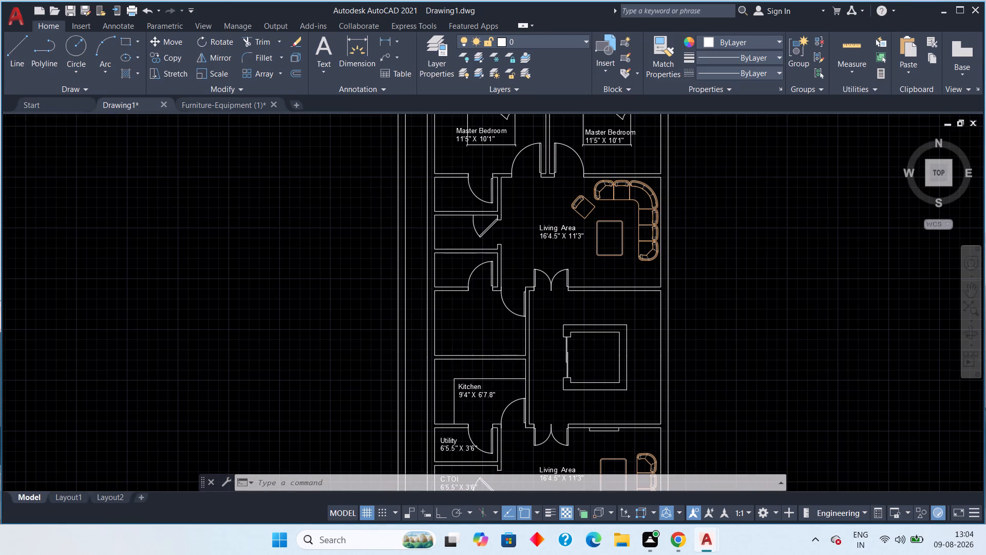
scroll(497, 349, "up", 1)
scroll(504, 344, "down", 2)
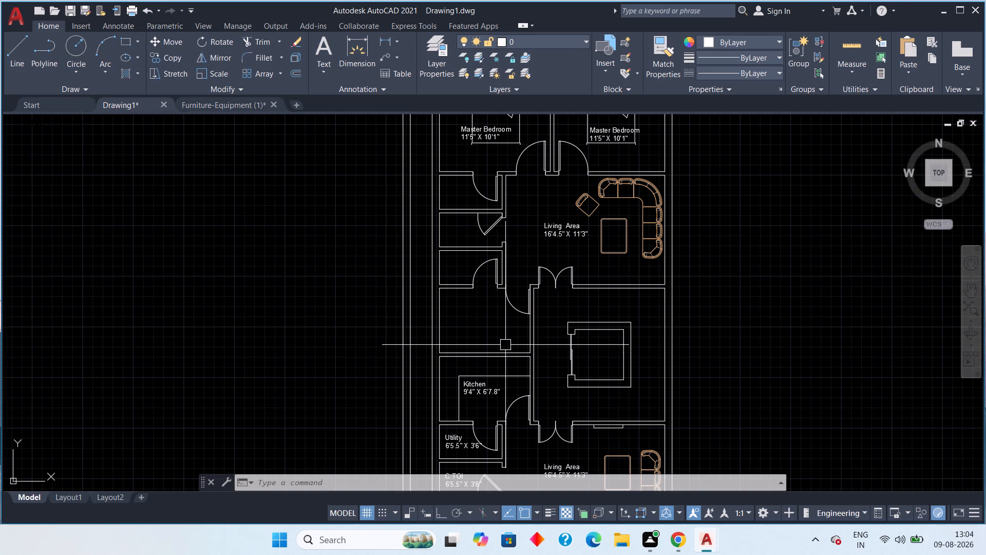
scroll(505, 345, "up", 3)
middle_click_drag(505, 340, 506, 270)
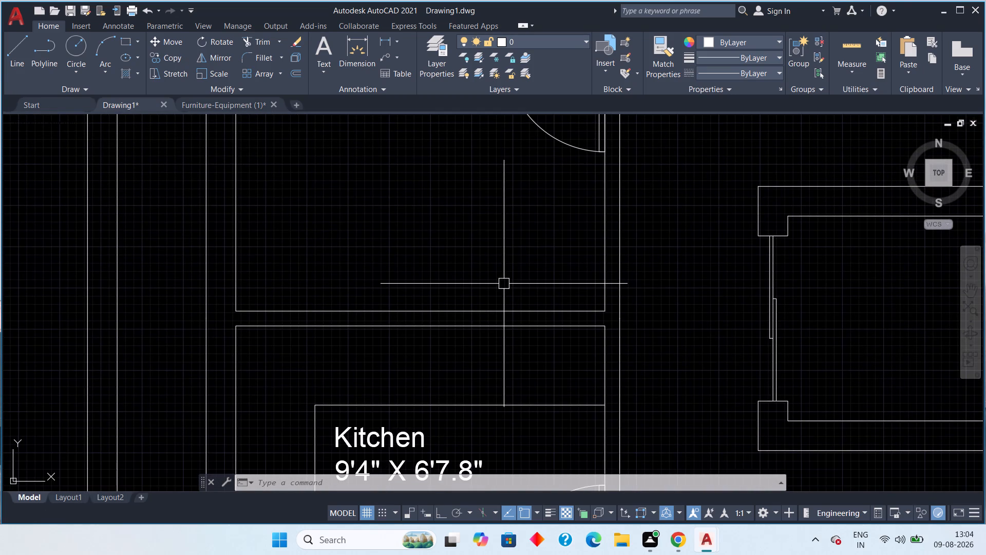
type("off")
key("space")
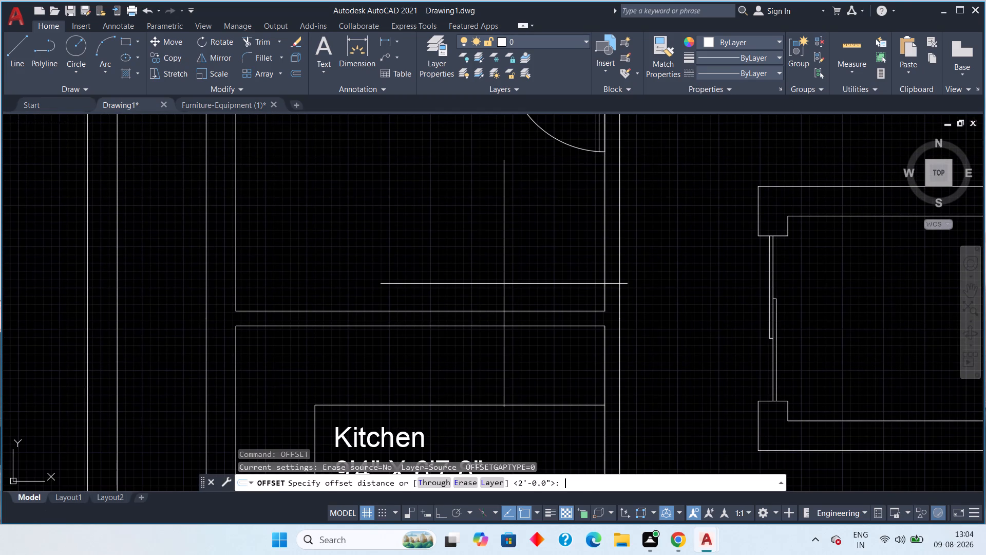
type("2'")
key("space")
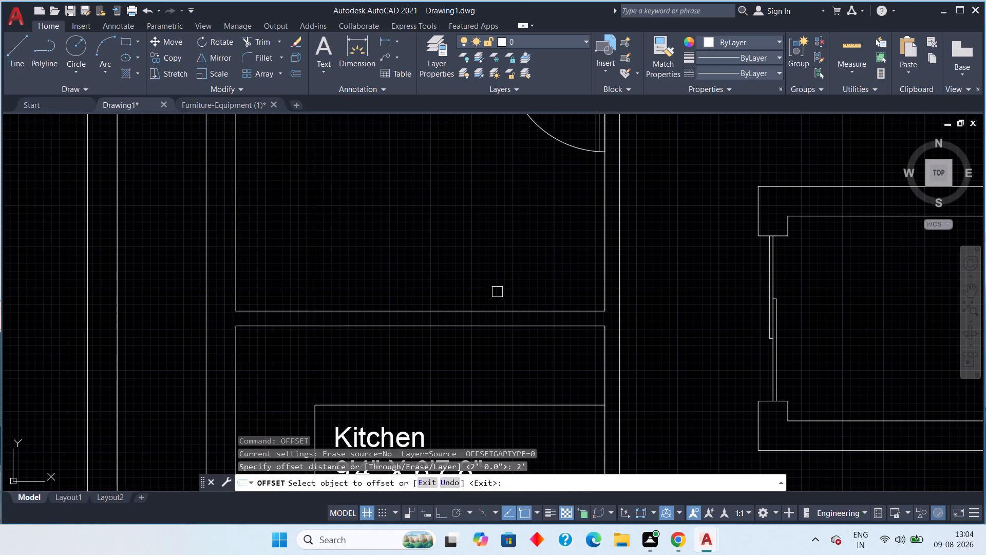
left_click(497, 308)
left_click(489, 233)
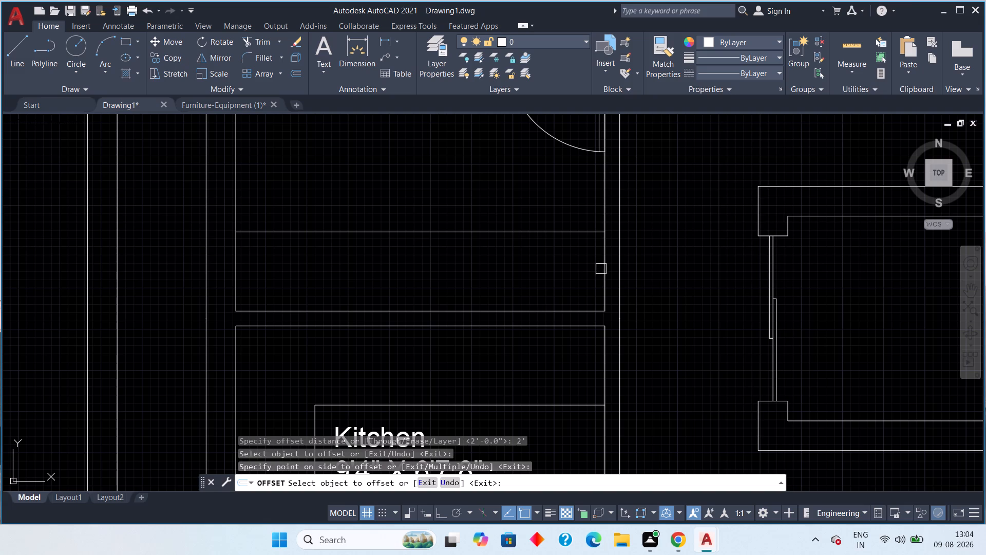
left_click_drag(603, 266, 570, 269)
left_click(541, 271)
key("Escape")
Trim the overlapping ends of the two new offset lines at that room's southeast corner into an L-shaped counter outline.
key("t")
key("r")
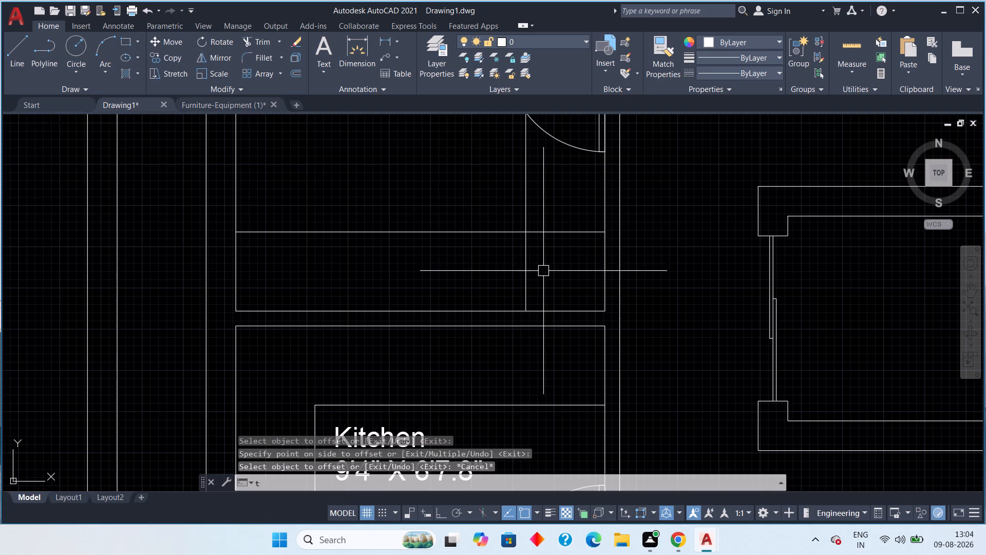
key("space")
left_click_drag(565, 214, 566, 219)
left_click(505, 295)
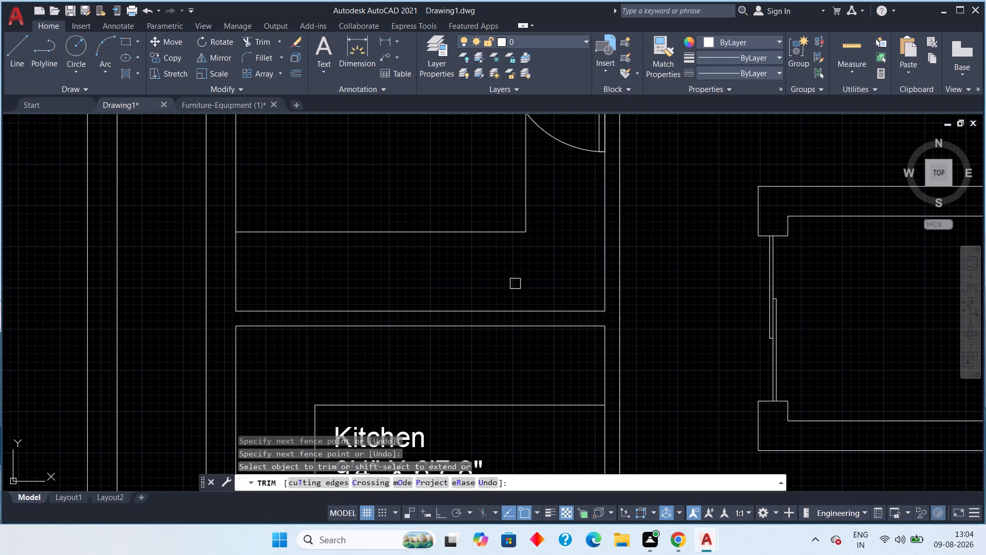
key("Escape")
key("Escape")
Copy the Kitchen label straight north into the mirrored kitchen, with Ortho on.
scroll(525, 271, "down", 1)
middle_click_drag(522, 272, 558, 277)
scroll(558, 277, "down", 1)
left_click(515, 354)
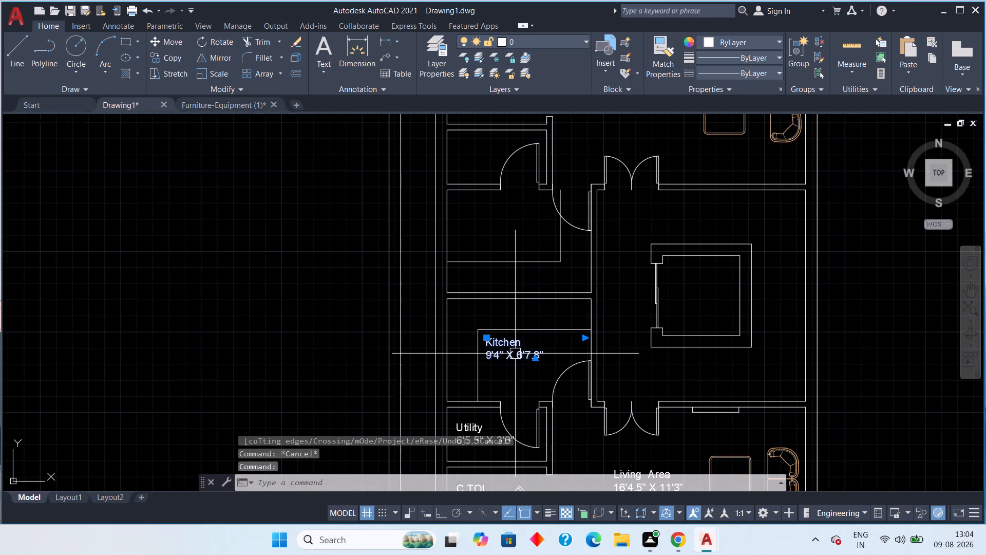
key("c")
type("o")
key("space")
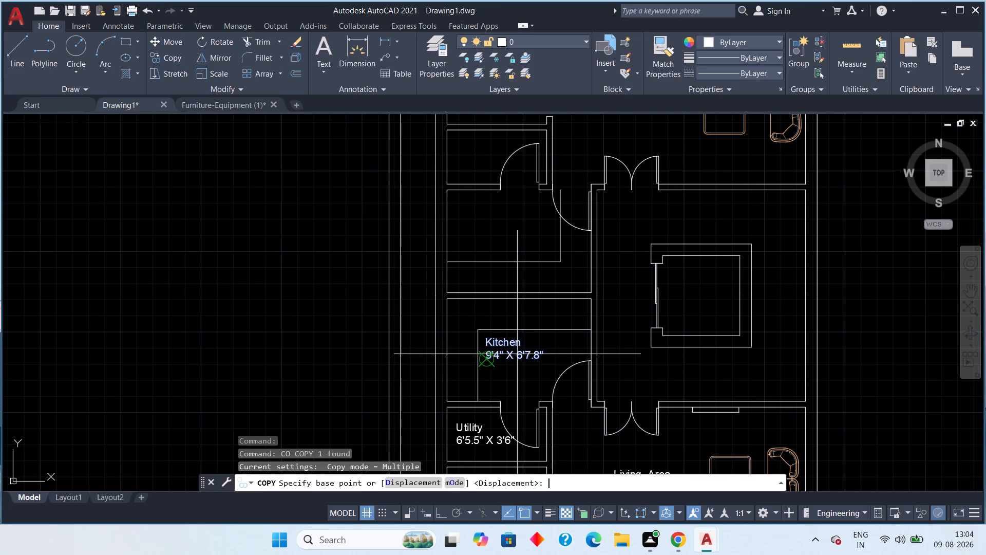
key("F8")
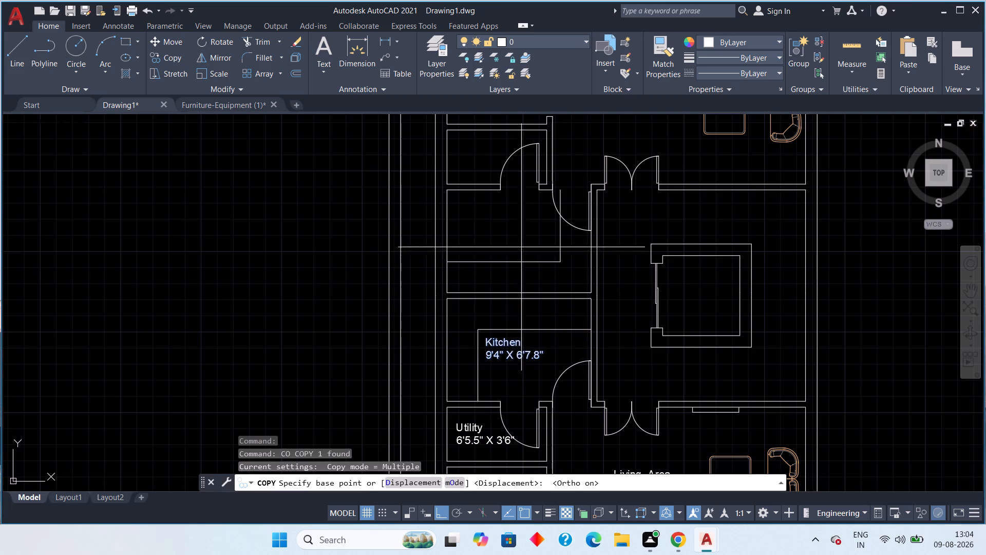
left_click_drag(507, 346, 506, 340)
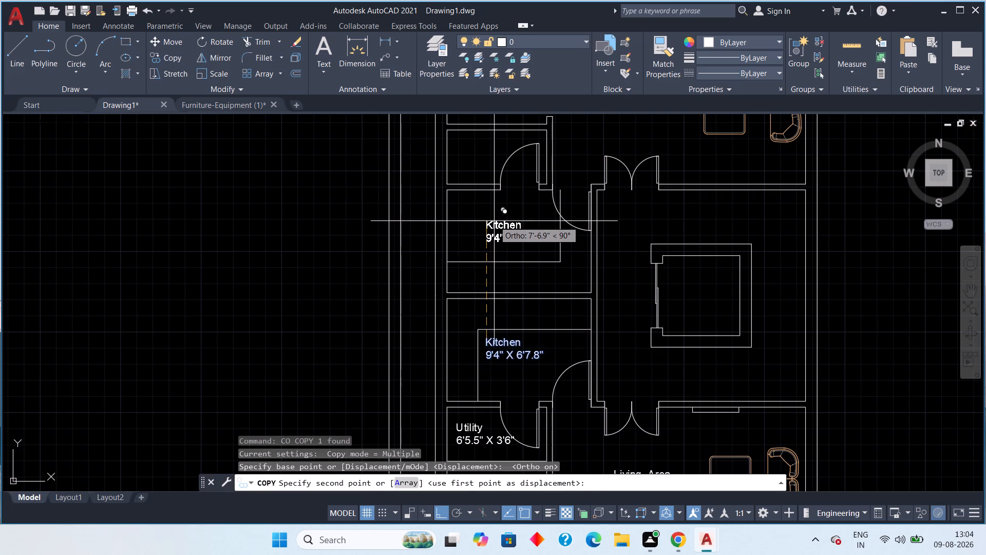
left_click(494, 221)
key("Escape")
key("Escape")
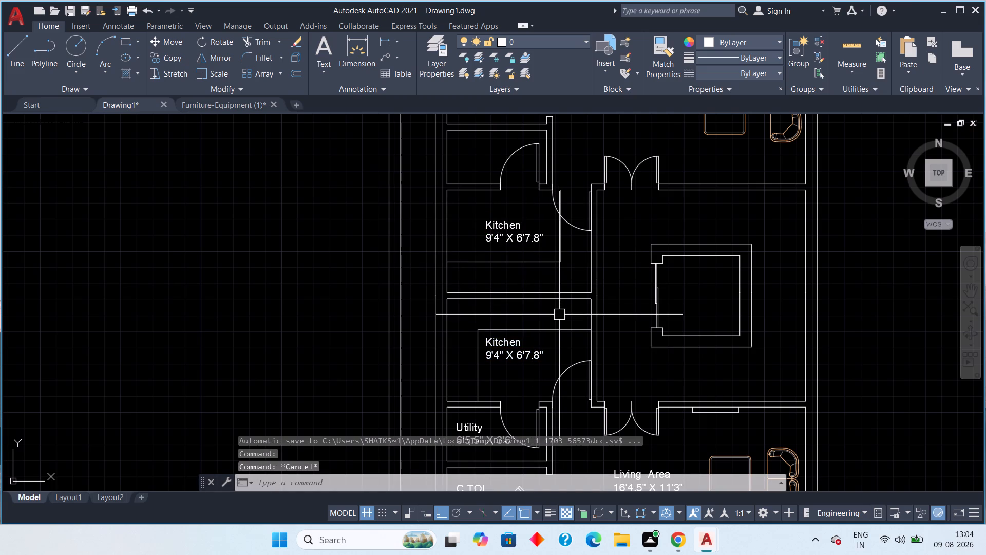
Insert the recent SINK-80 block in the empty space west of the floor plan.
middle_click_drag(590, 324, 523, 263)
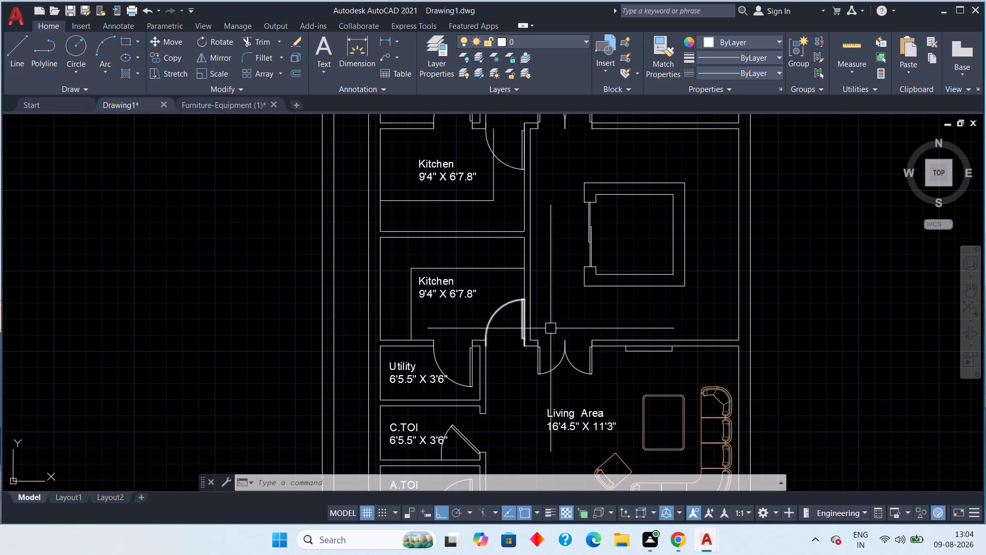
scroll(591, 343, "down", 1)
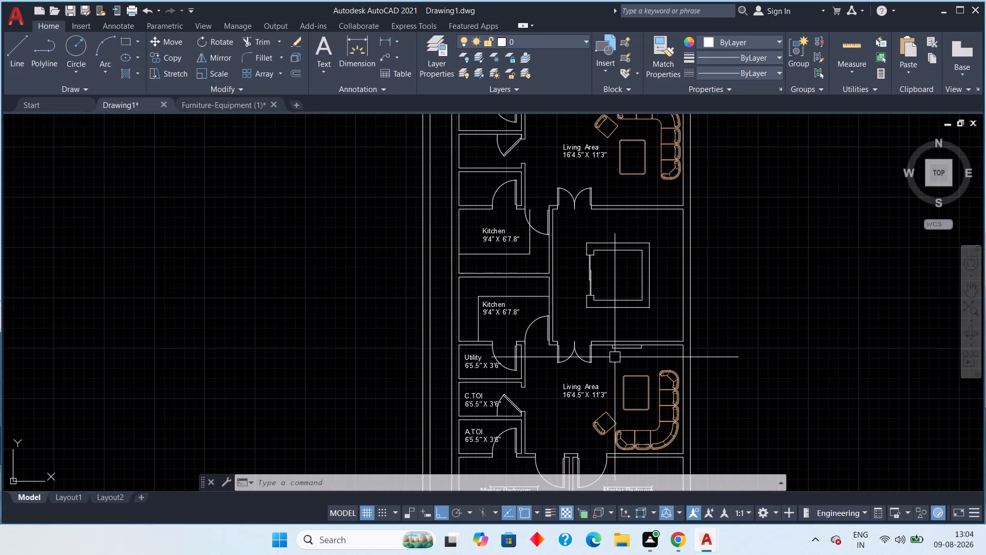
left_click(603, 63)
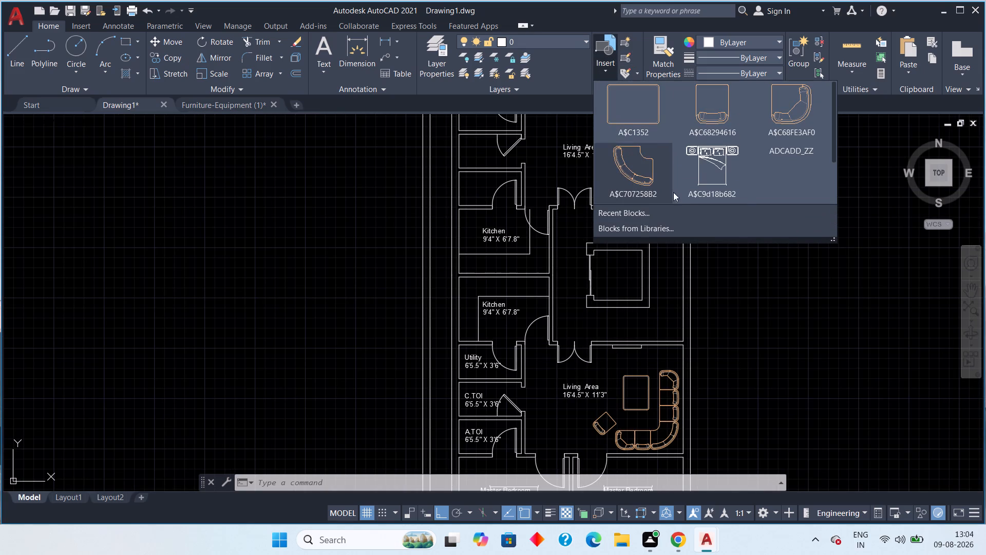
left_click(637, 208)
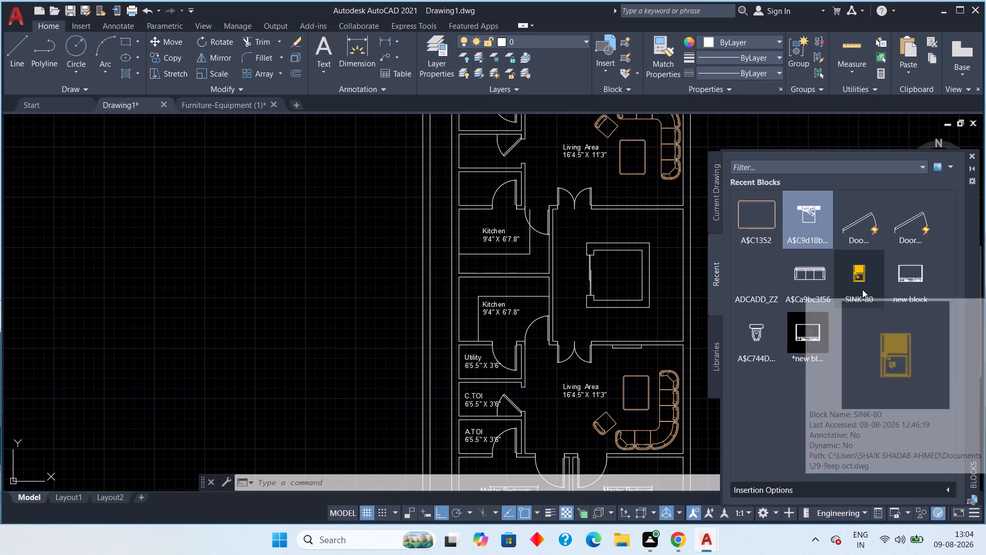
left_click_drag(862, 289, 251, 234)
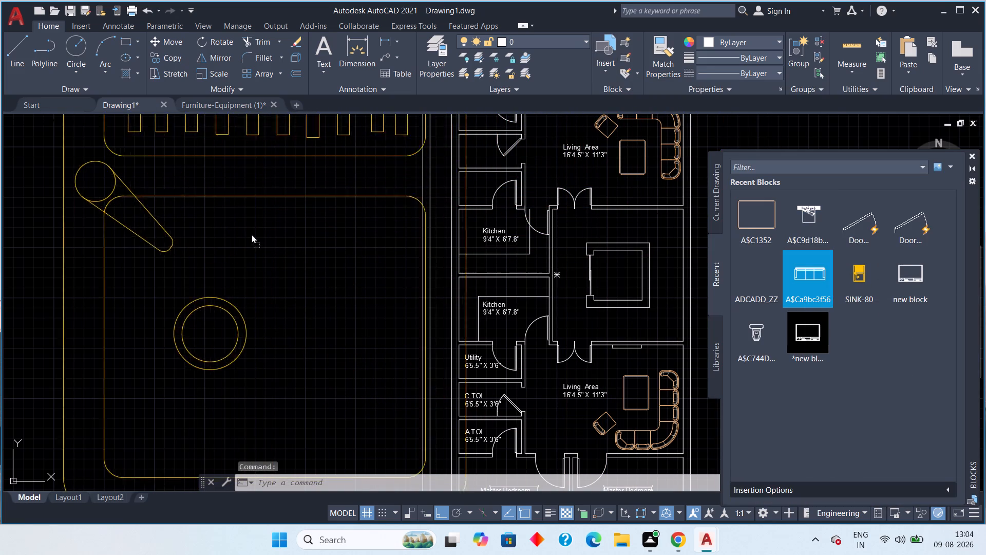
left_click_drag(251, 234, 187, 225)
Scale the oversized sink block down by eye until it is much smaller than the floor plan.
scroll(227, 225, "down", 4)
left_click(187, 225)
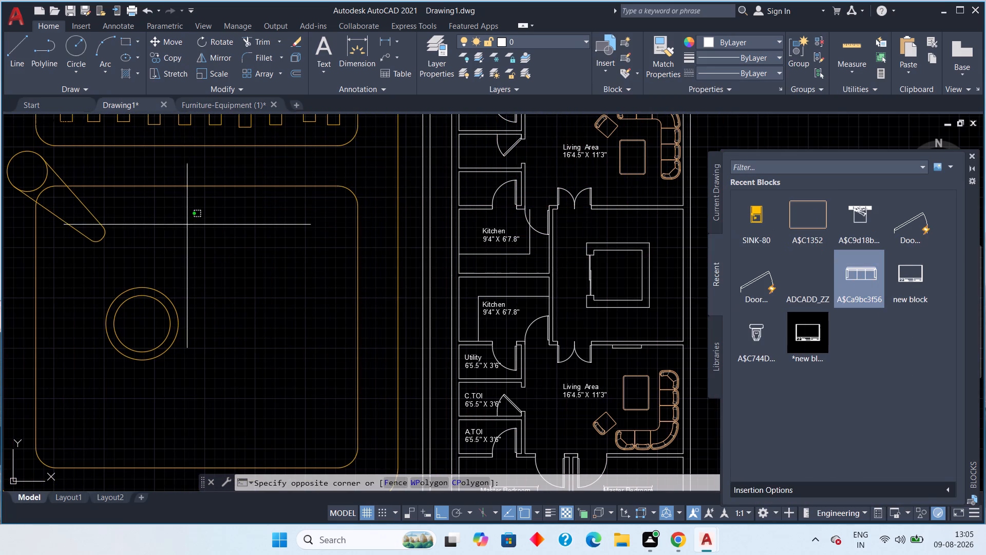
scroll(187, 235, "down", 3)
left_click(130, 147)
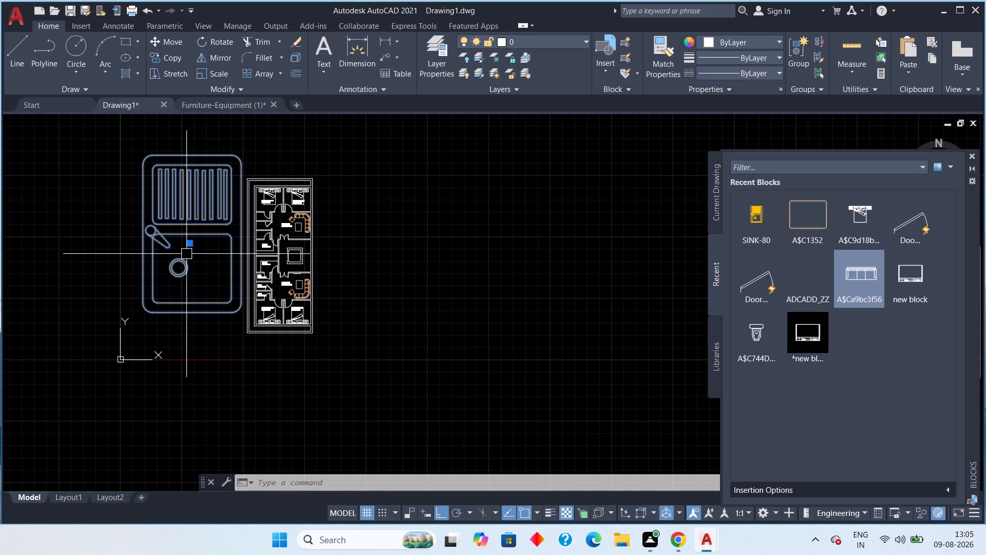
key("s")
key("c")
key("space")
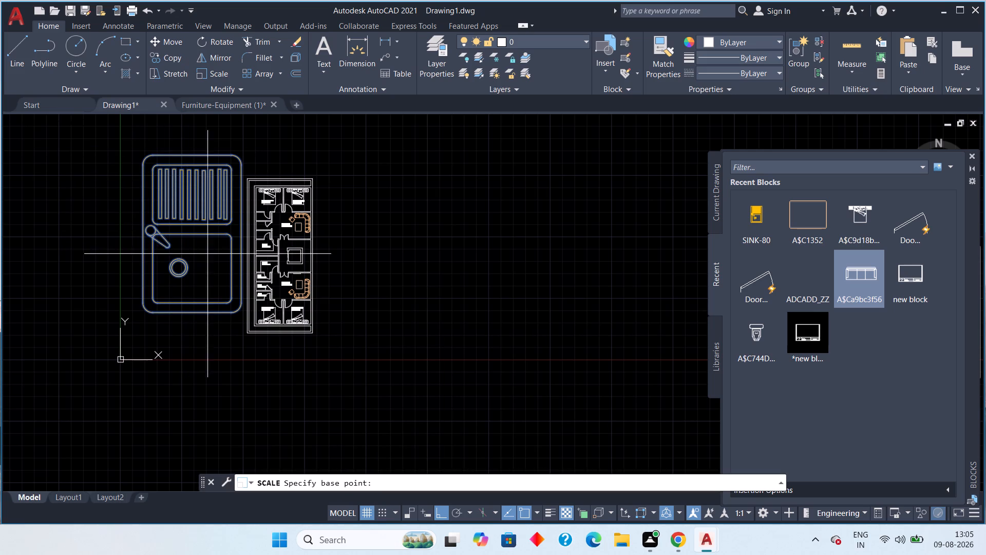
left_click(195, 239)
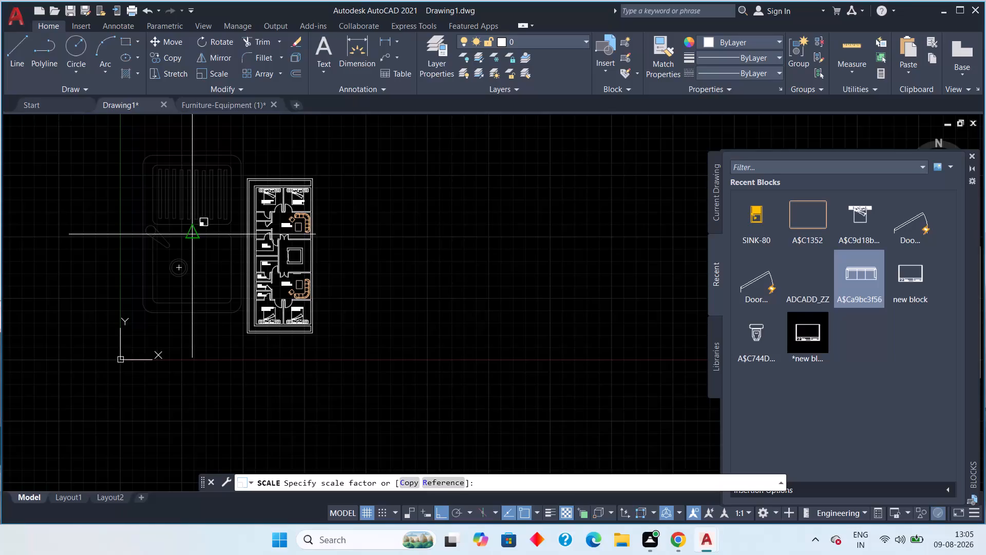
left_click(199, 242)
Scale the sink block west of the floor plan down further by eye, using its centre as base point.
middle_click_drag(155, 258, 219, 287)
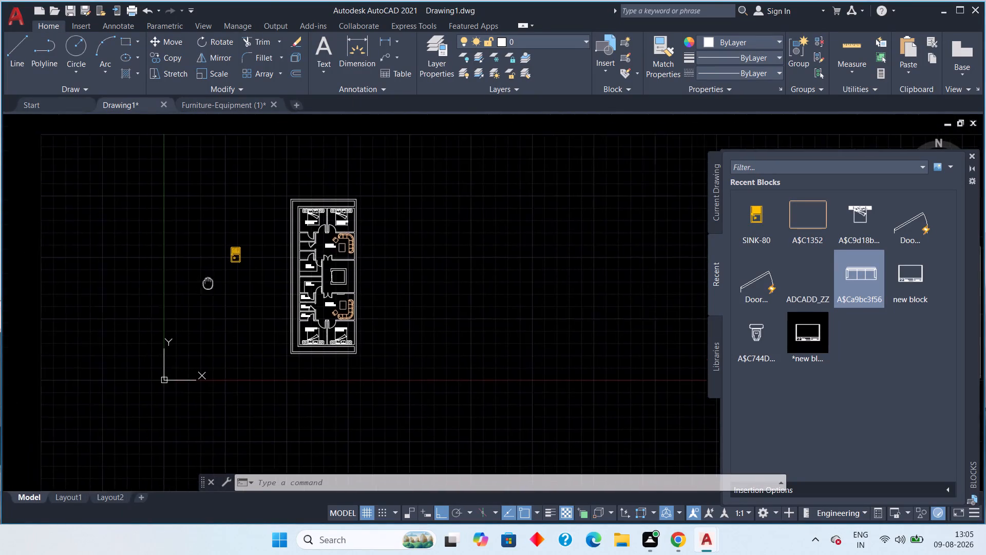
middle_click_drag(219, 287, 279, 300)
key("Escape")
scroll(357, 274, "up", 2)
middle_click_drag(342, 271, 502, 253)
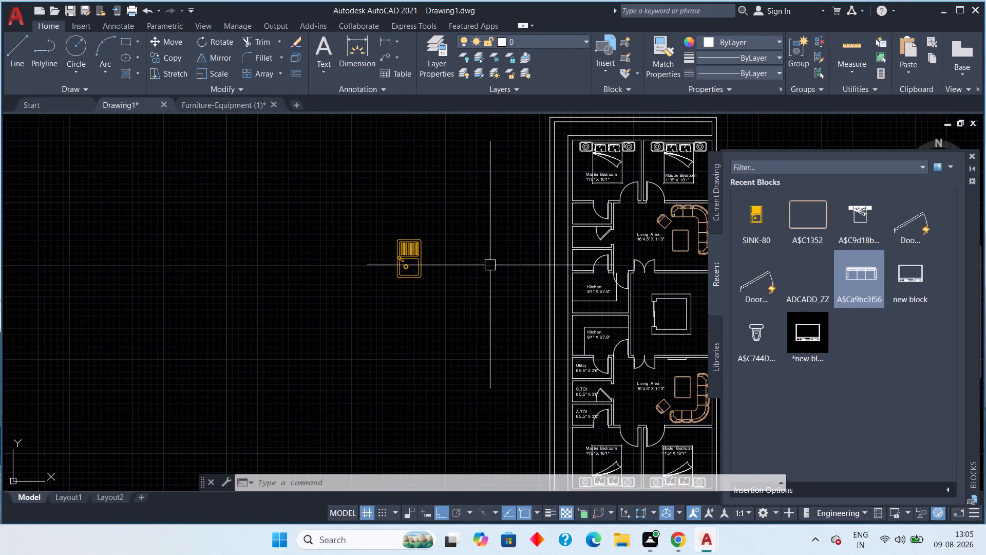
left_click_drag(447, 211, 432, 223)
left_click_drag(340, 299, 325, 306)
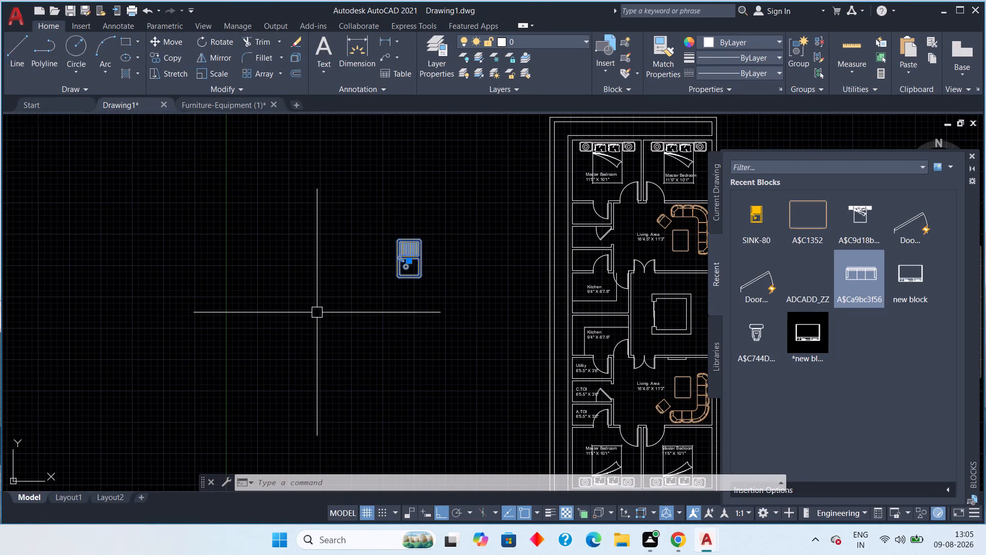
type("sc")
key("space")
scroll(411, 288, "up", 4)
middle_click_drag(396, 226, 422, 417)
left_click(420, 280)
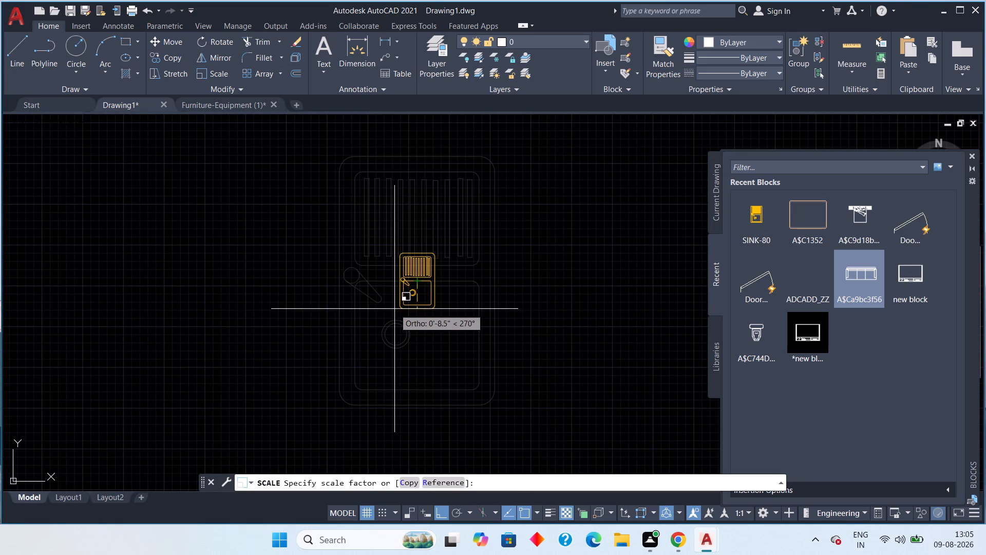
left_click(393, 311)
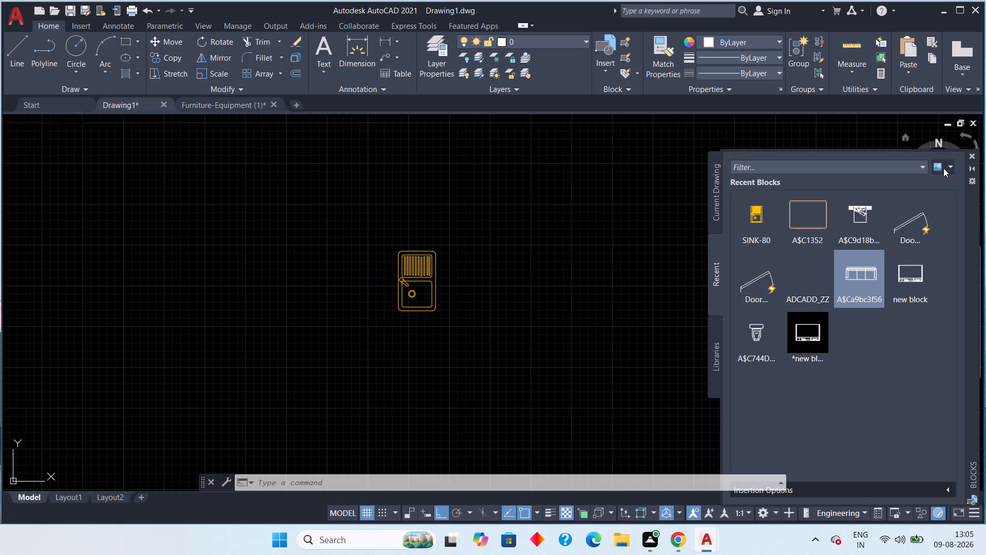
Close the Blocks palette.
left_click(972, 155)
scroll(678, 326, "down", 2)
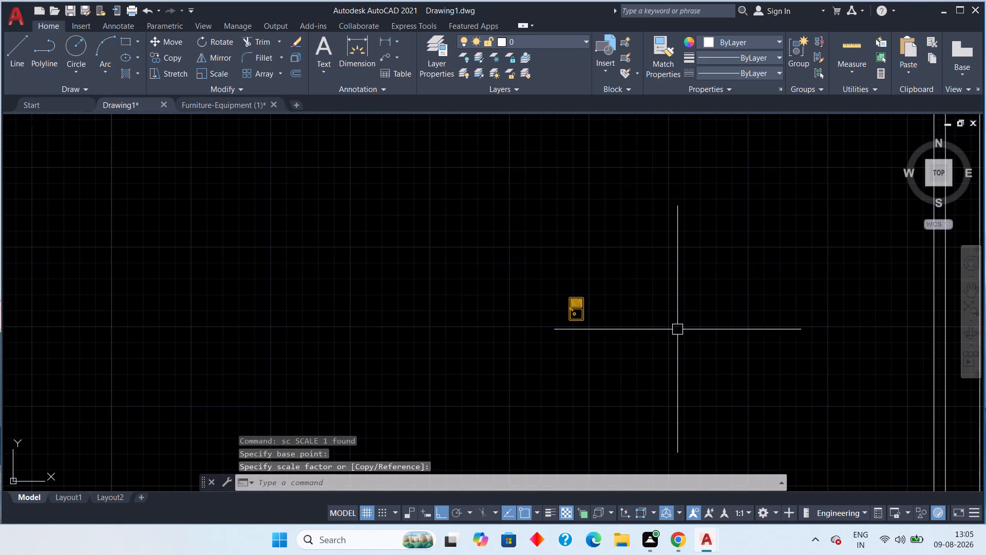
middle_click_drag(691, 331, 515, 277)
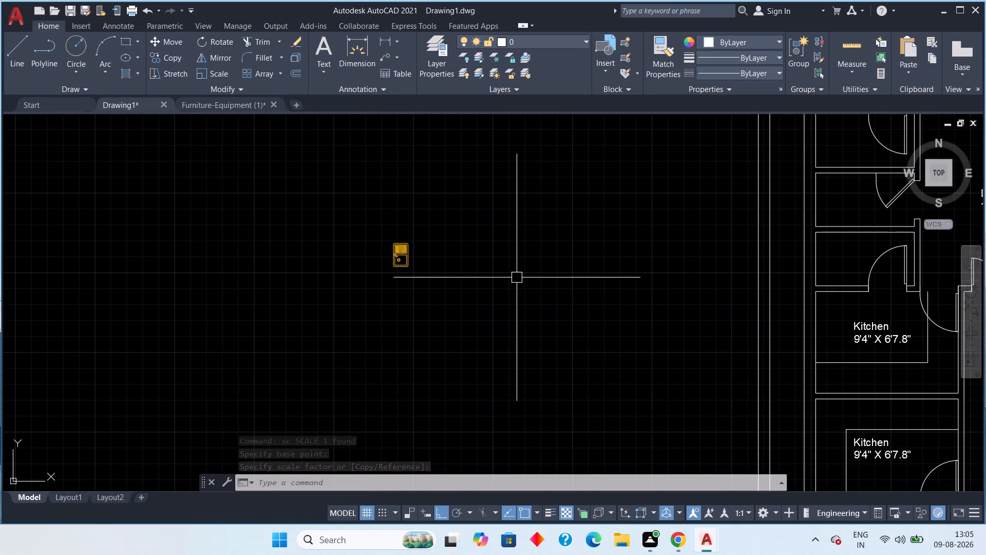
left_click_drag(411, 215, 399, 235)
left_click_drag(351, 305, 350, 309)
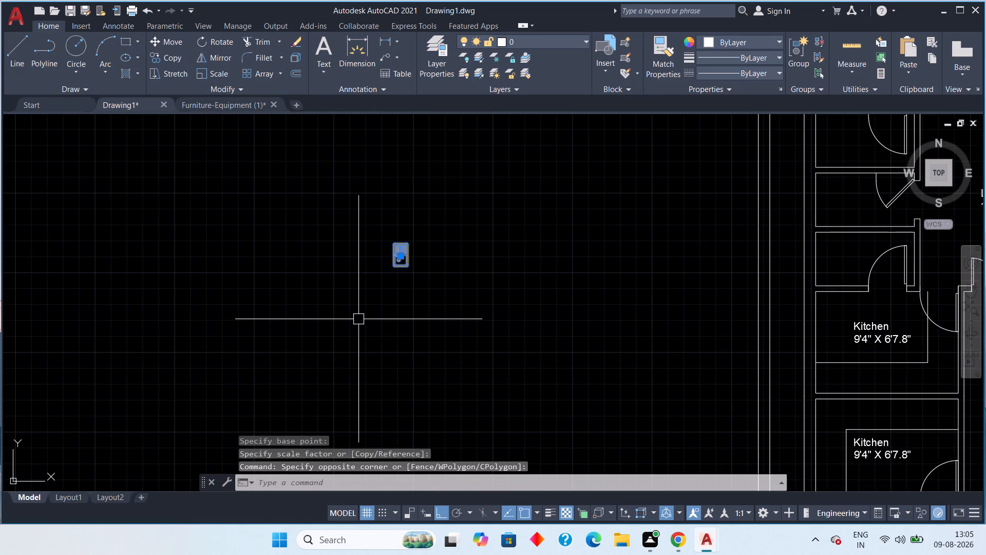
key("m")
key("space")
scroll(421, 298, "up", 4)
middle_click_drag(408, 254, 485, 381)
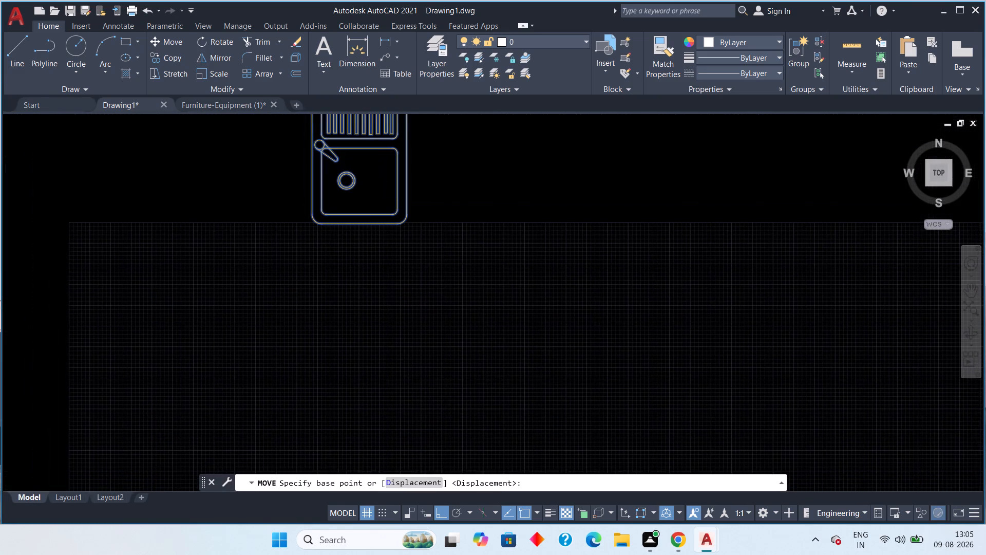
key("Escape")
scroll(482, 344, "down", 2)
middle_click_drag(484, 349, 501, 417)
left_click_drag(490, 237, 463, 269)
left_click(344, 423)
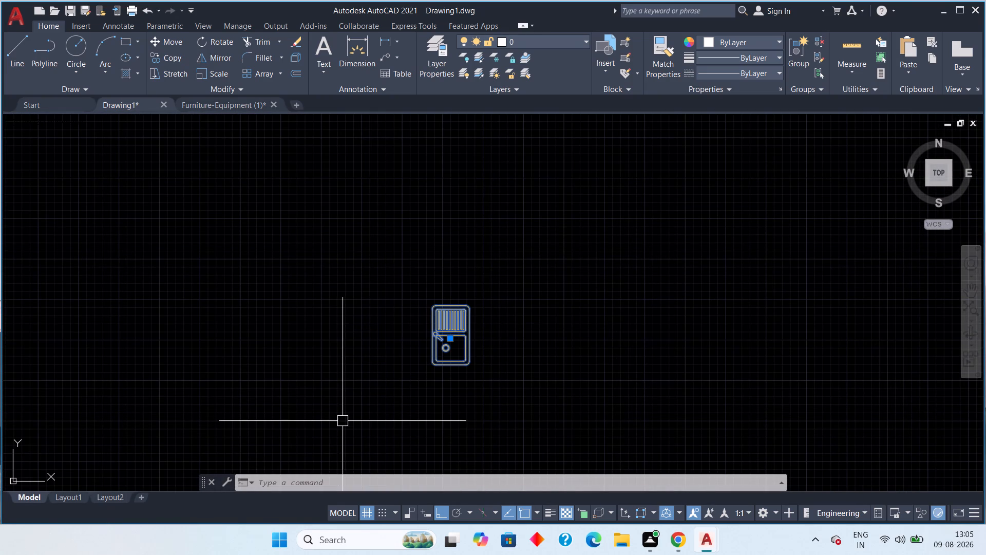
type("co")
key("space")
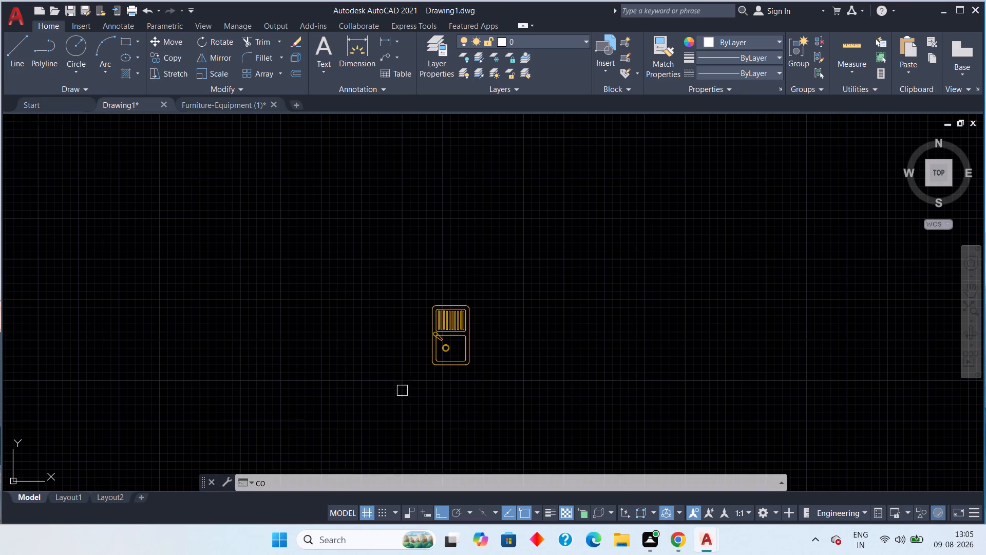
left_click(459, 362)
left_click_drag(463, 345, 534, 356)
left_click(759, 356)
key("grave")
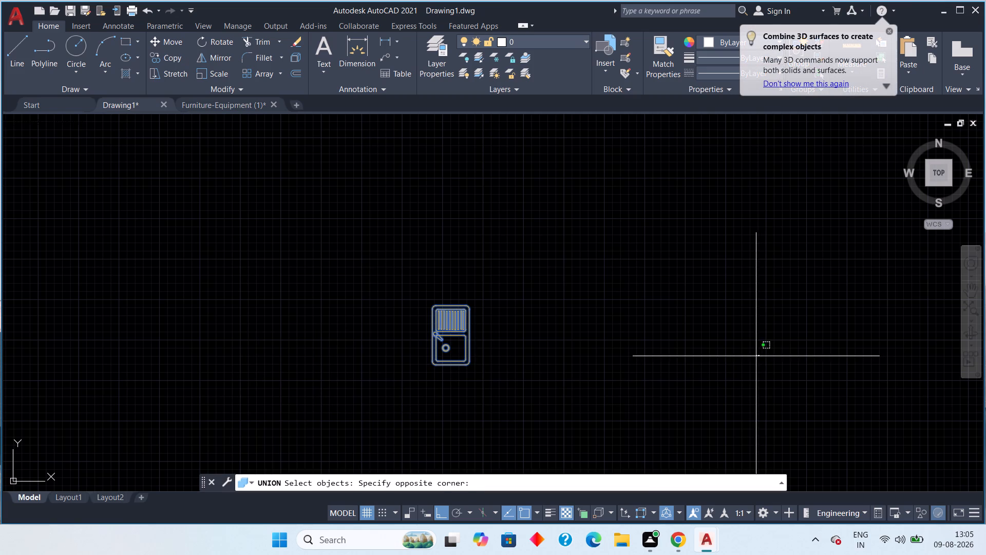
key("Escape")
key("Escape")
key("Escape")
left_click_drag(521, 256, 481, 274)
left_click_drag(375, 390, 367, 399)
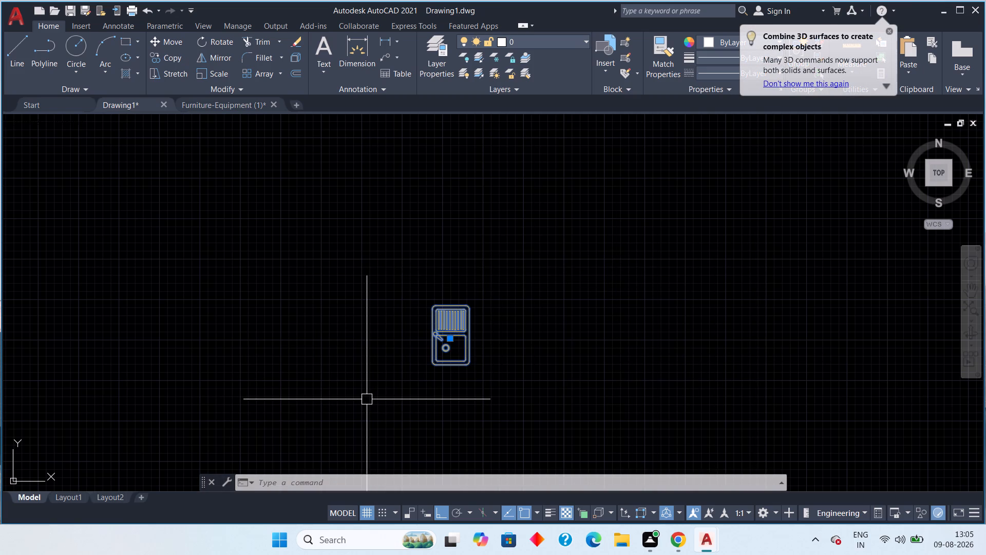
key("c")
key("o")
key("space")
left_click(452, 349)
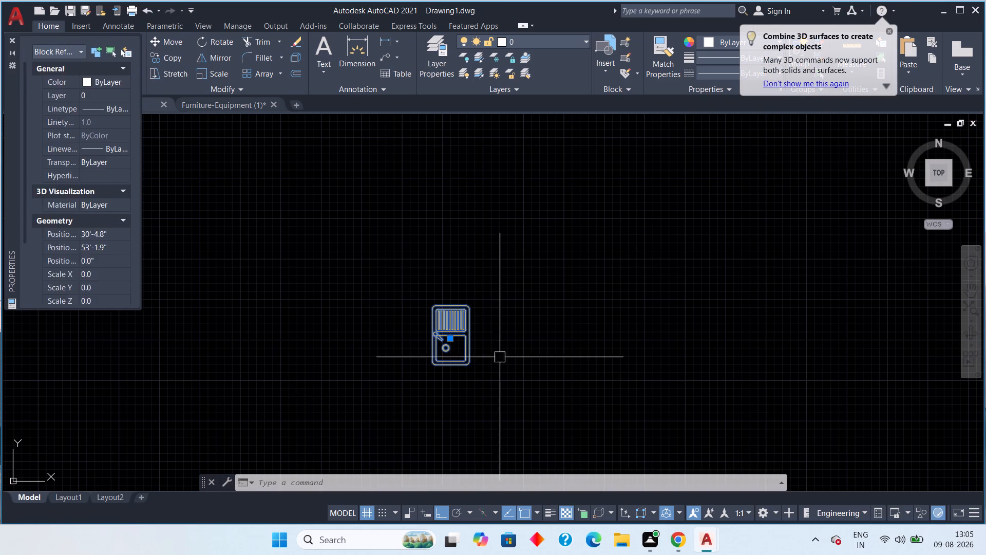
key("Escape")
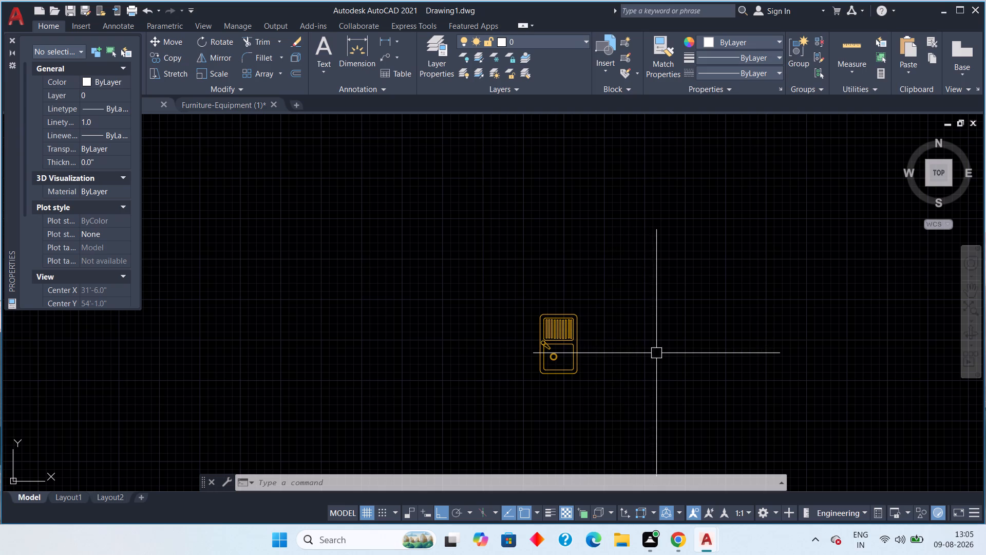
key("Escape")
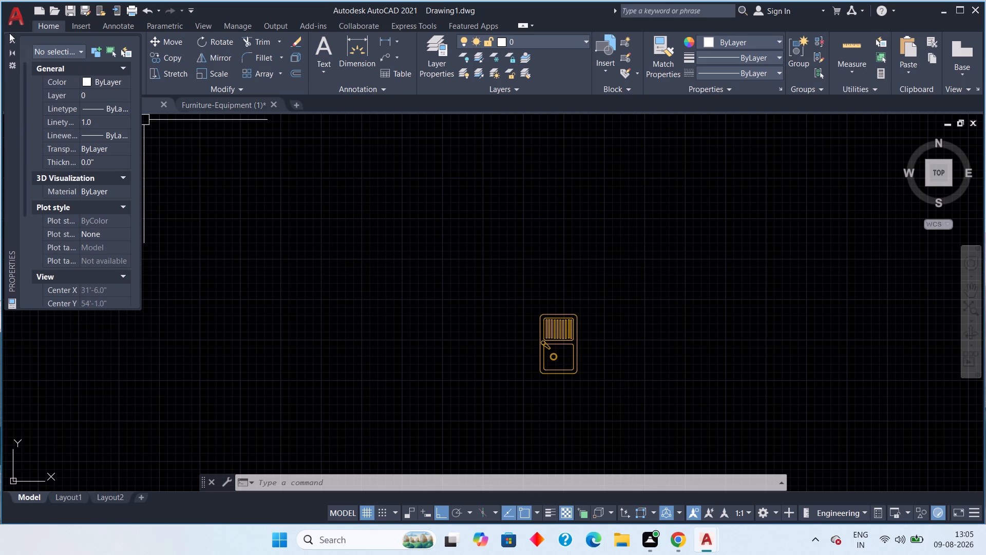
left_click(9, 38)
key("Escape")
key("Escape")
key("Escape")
Copy the small sink block a short distance straight east, still outside the floor plan.
scroll(619, 333, "down", 3)
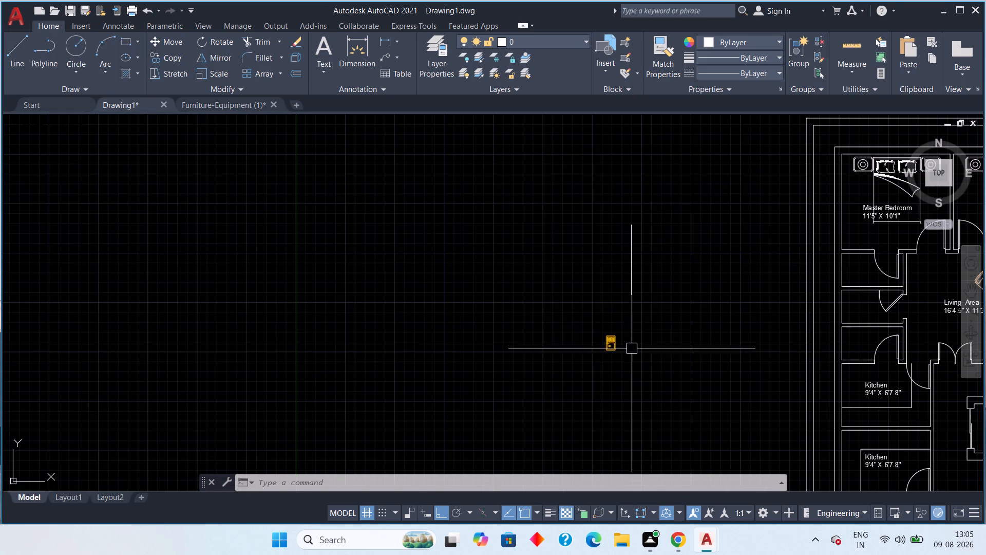
left_click_drag(657, 311, 649, 314)
left_click(535, 393)
type("co")
key("space")
left_click(609, 347)
left_click(668, 348)
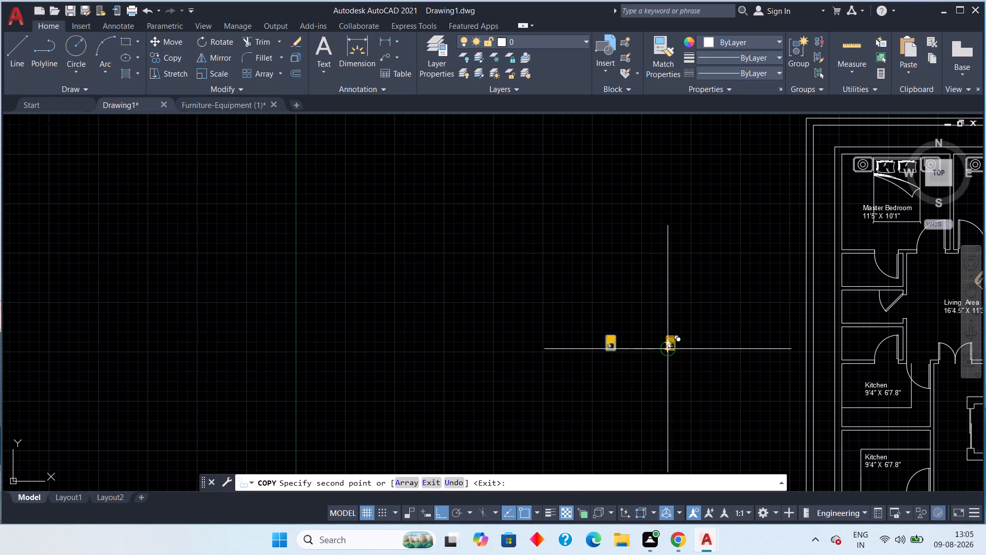
key("Escape")
key("Escape")
Move the eastern sink copy onto the west counter of the southern kitchen, near its south end, with Ortho off.
scroll(695, 376, "up", 1)
middle_click_drag(708, 361, 516, 358)
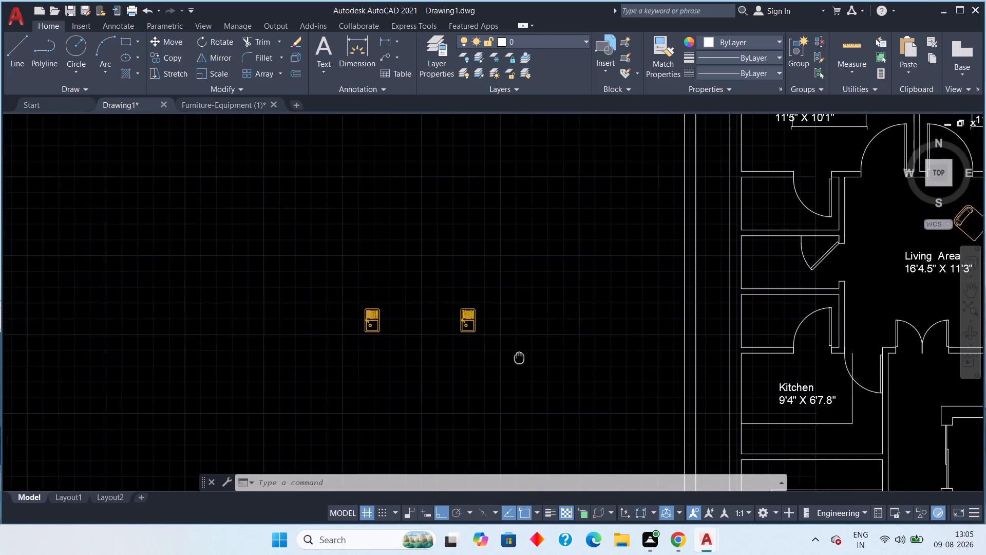
middle_click_drag(516, 358, 406, 356)
middle_click_drag(425, 394, 402, 264)
left_click(402, 264)
key("Escape")
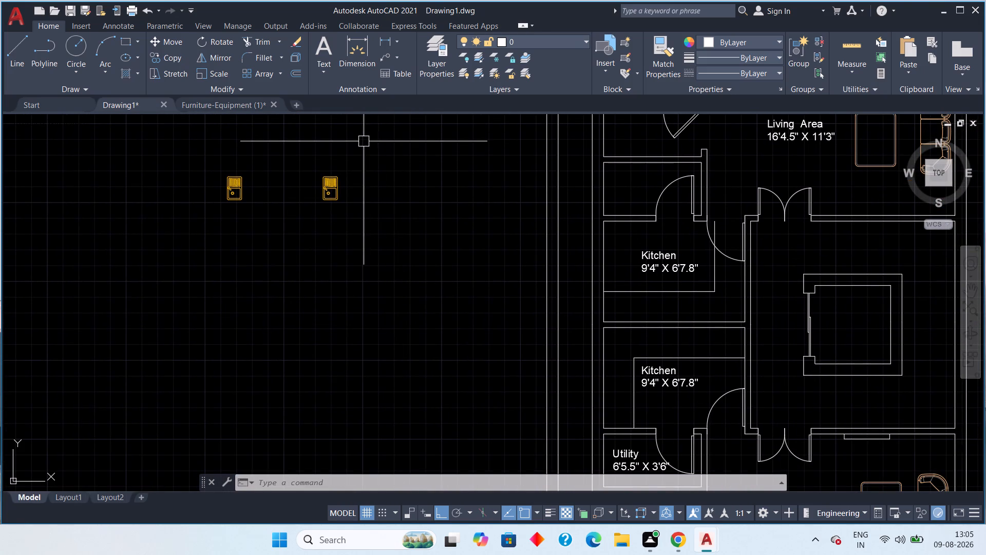
left_click_drag(351, 155, 340, 168)
left_click(287, 252)
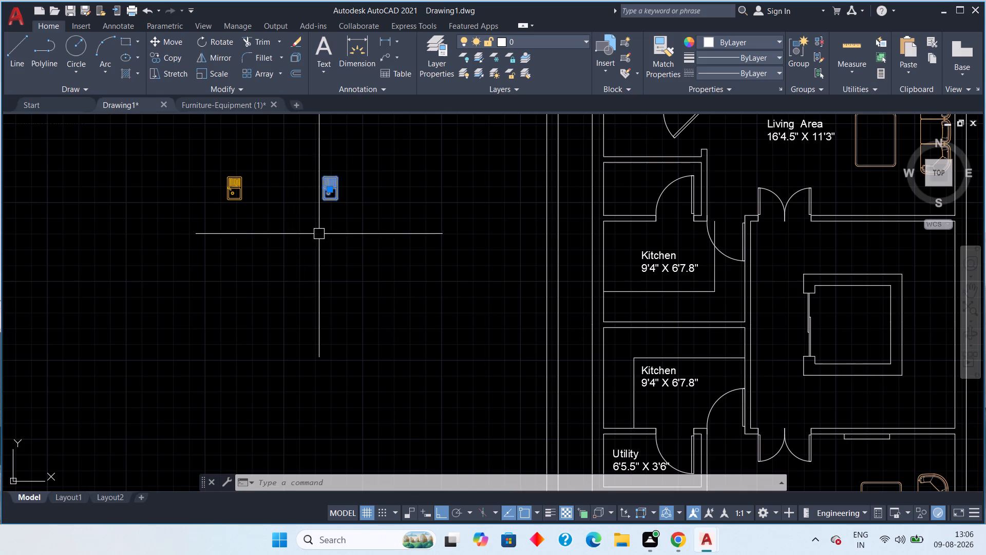
scroll(325, 232, "up", 4)
middle_click_drag(373, 218, 368, 323)
scroll(369, 319, "down", 1)
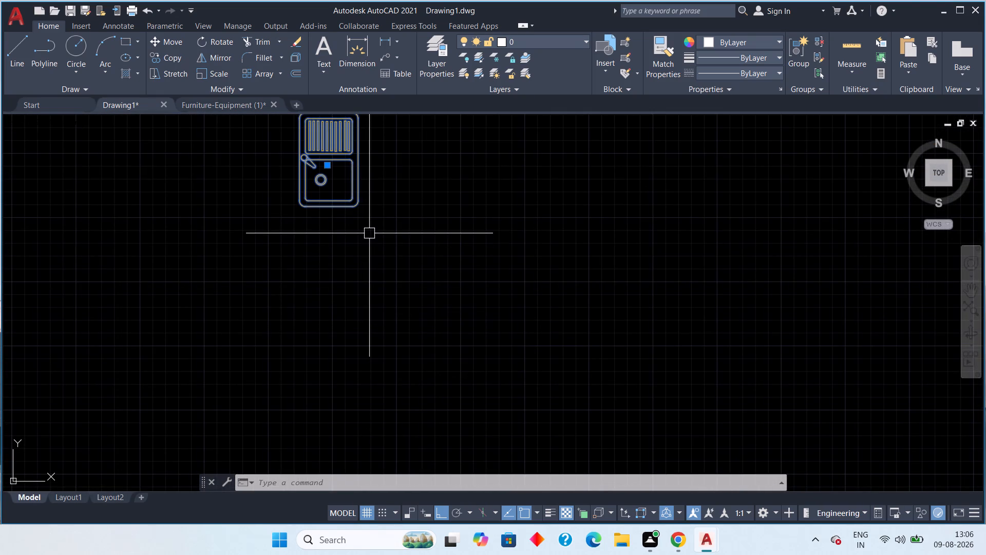
type("m")
key("space")
left_click(330, 164)
scroll(443, 233, "down", 2)
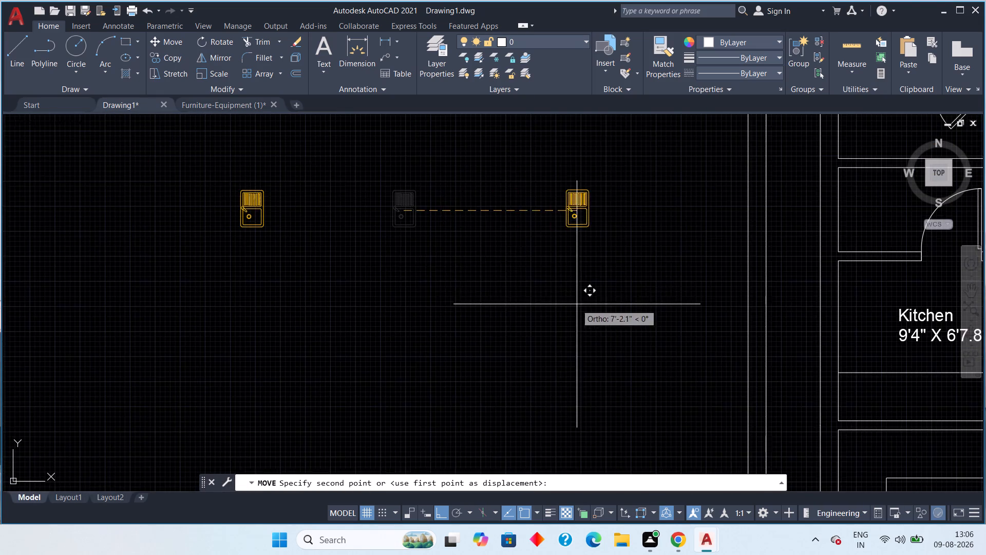
scroll(608, 325, "down", 1)
key("F8")
middle_click_drag(693, 358, 557, 237)
scroll(635, 349, "up", 2)
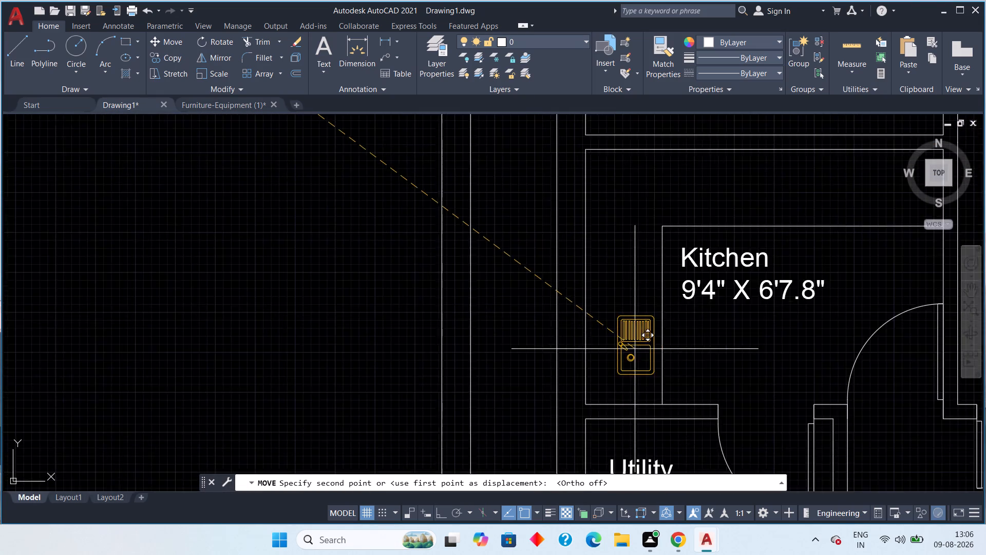
scroll(635, 349, "up", 1)
middle_click_drag(627, 343, 609, 341)
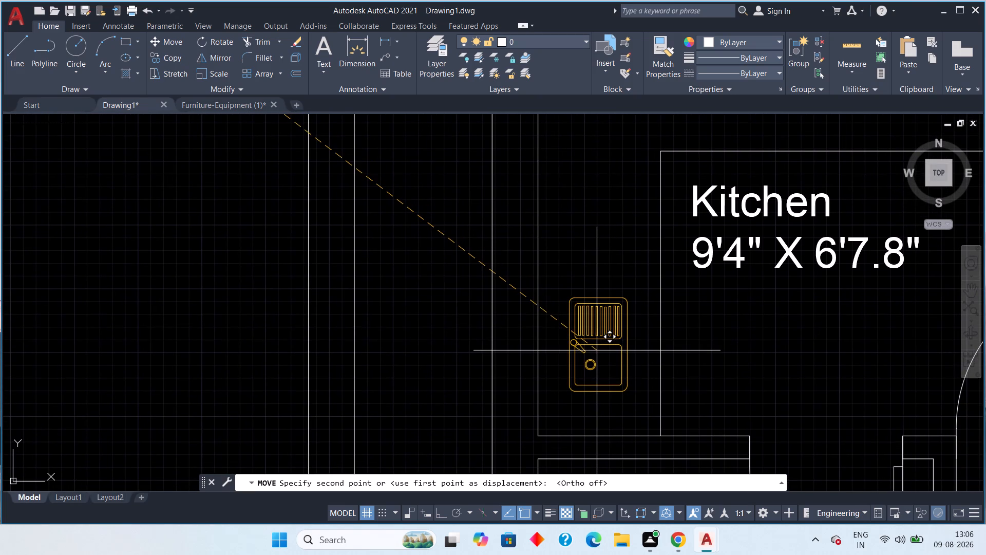
left_click(597, 351)
key("Escape")
key("Escape")
Scale the sink on the southern kitchen's west counter up by eye until it nearly fills the counter width.
middle_click_drag(618, 353, 572, 286)
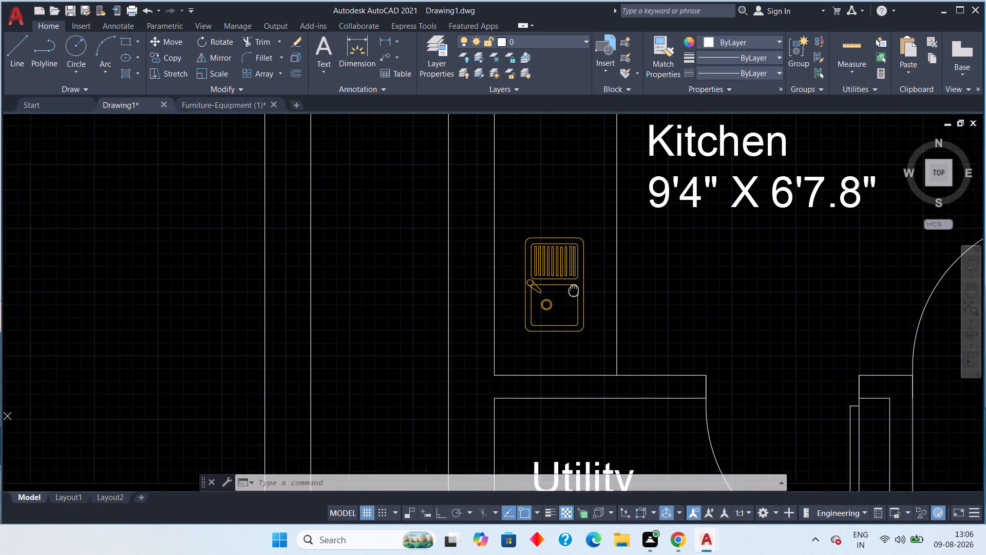
middle_click_drag(572, 286, 571, 283)
left_click_drag(590, 217, 549, 257)
left_click(514, 317)
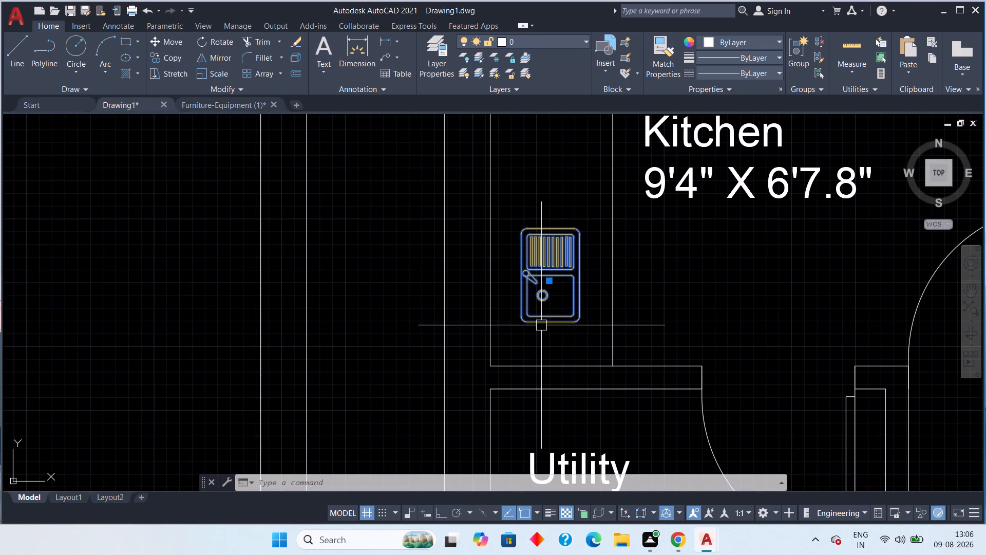
type("sc")
key("space")
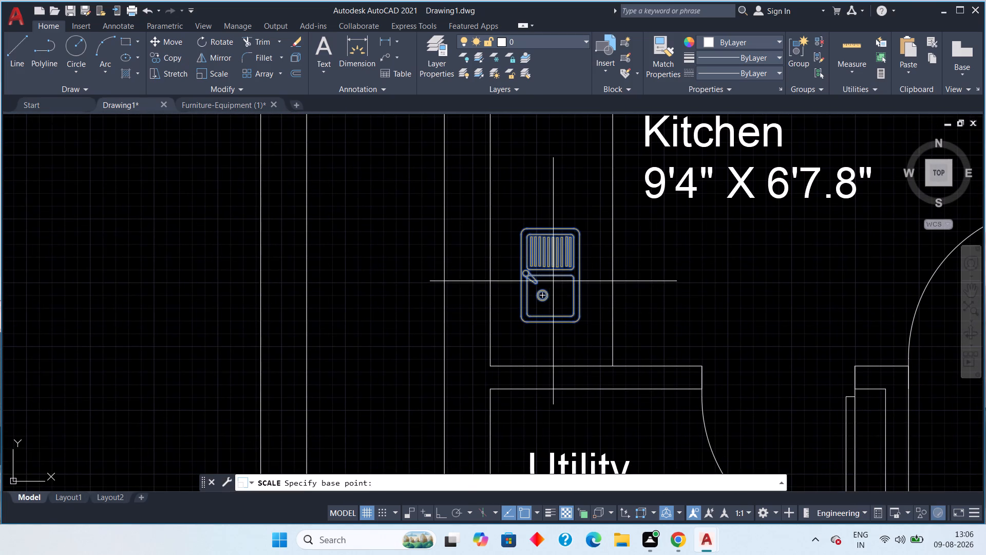
left_click(553, 281)
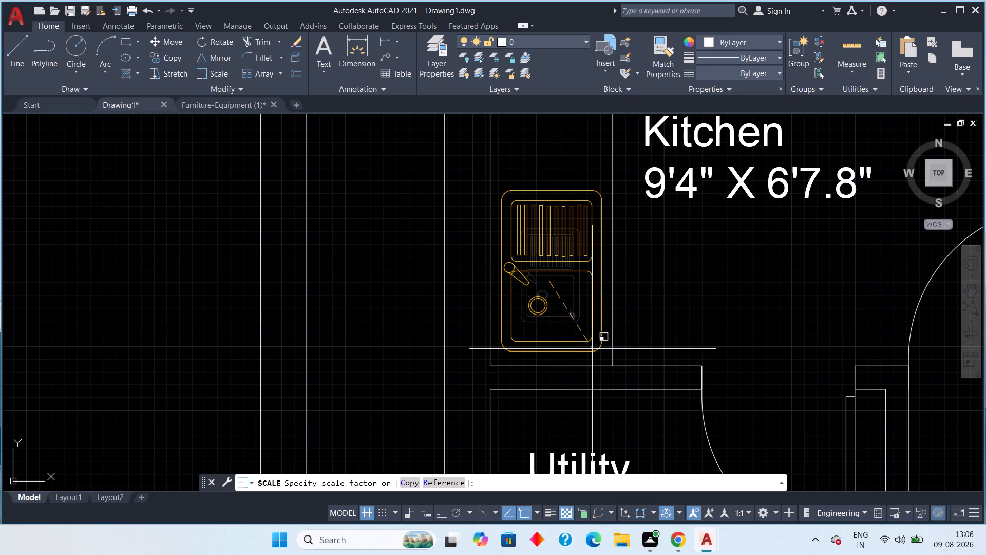
left_click(592, 349)
key("Escape")
key("Escape")
Delete the spare sink block left in the empty space west of the floor plan.
scroll(612, 332, "down", 3)
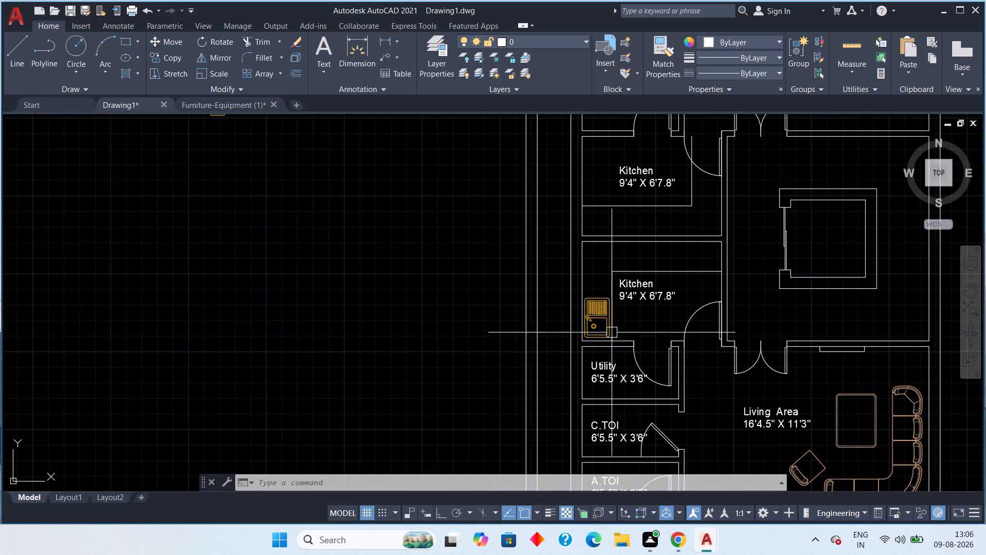
scroll(612, 332, "down", 2)
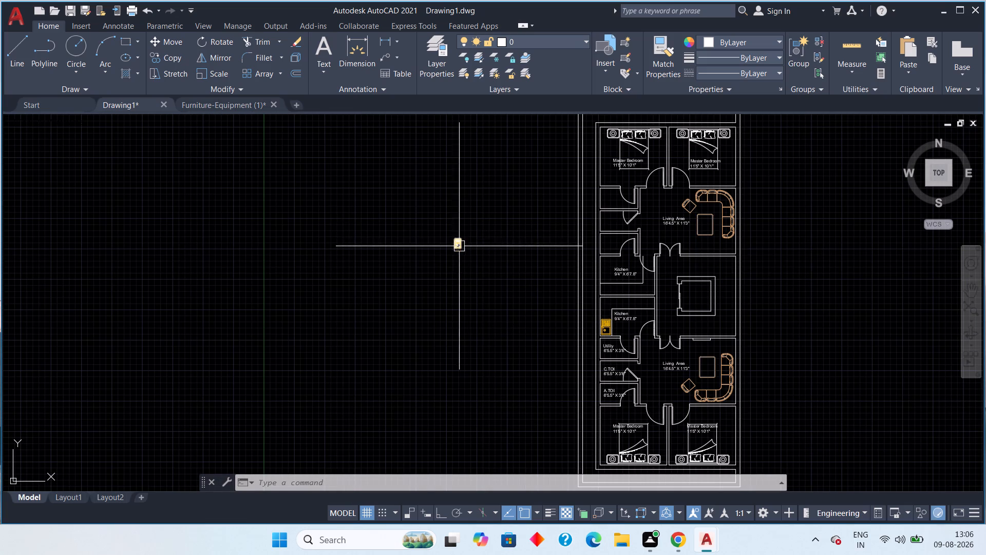
left_click(459, 246)
key("Delete")
Copy the southern kitchen's sink to the empty space just west of the floor plan.
scroll(530, 284, "up", 3)
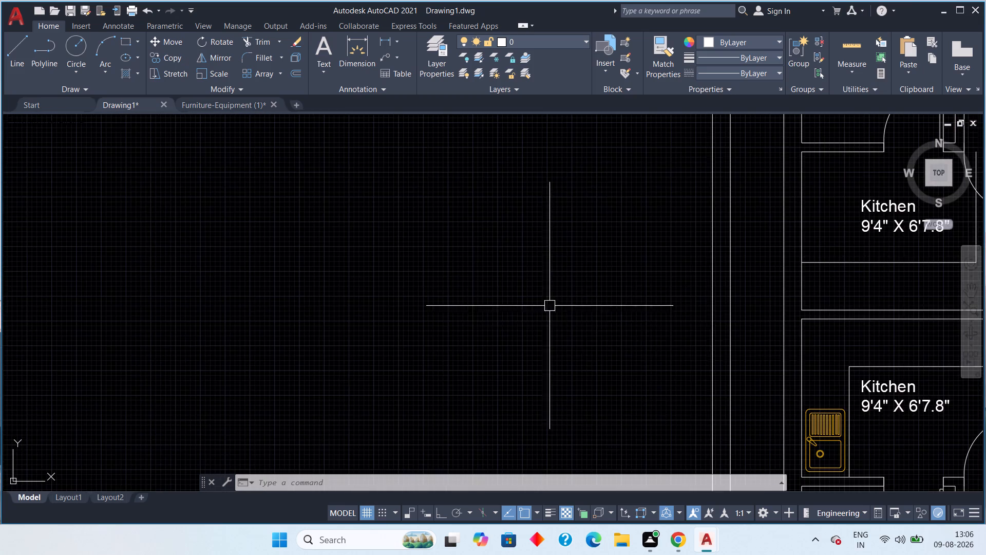
middle_click_drag(647, 324, 558, 249)
left_click(730, 341)
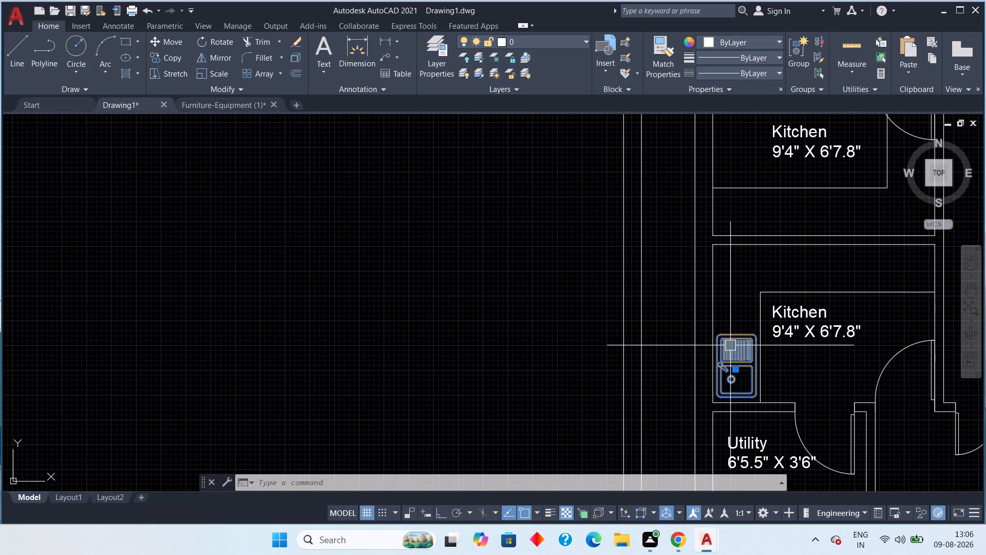
key("c")
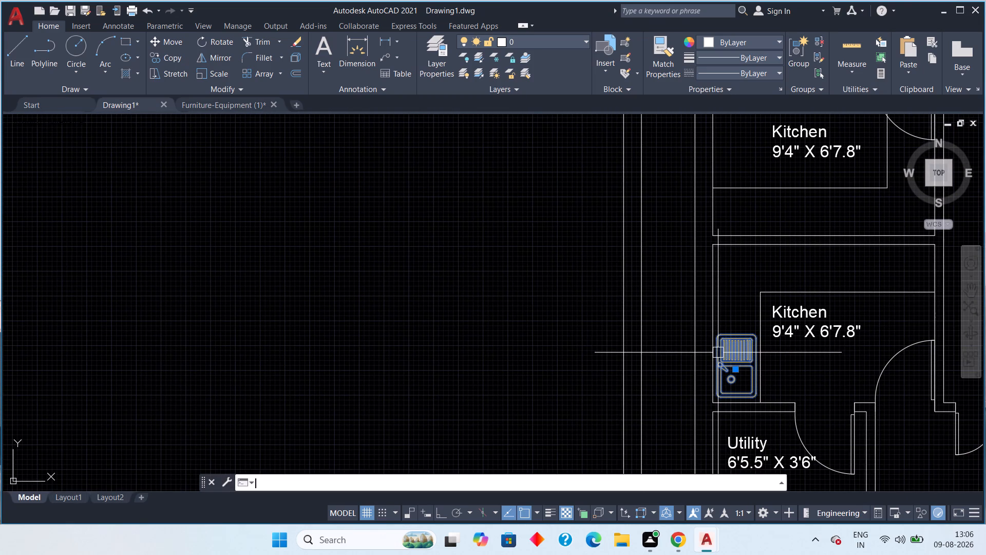
key("o")
key("space")
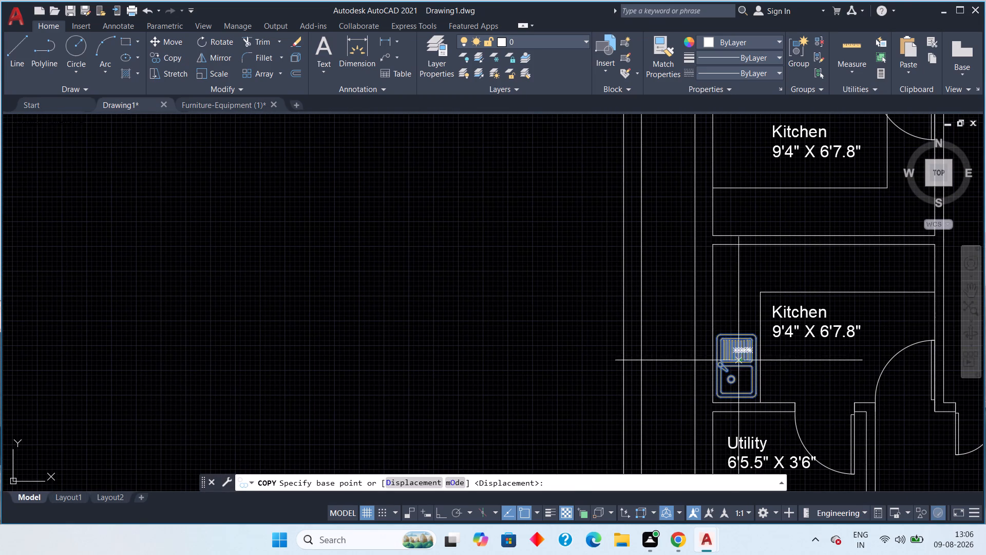
left_click(734, 362)
left_click(509, 302)
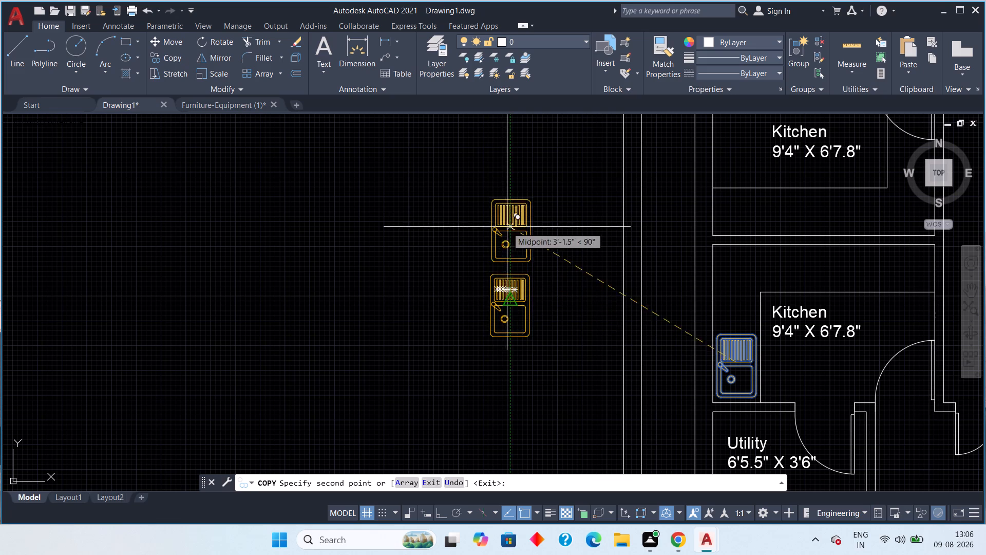
key("Escape")
key("Escape")
Mirror the copied sink about a horizontal line through its drainboard's north edge with Ortho on, keeping the source.
middle_click_drag(520, 282, 509, 258)
scroll(490, 309, "down", 1)
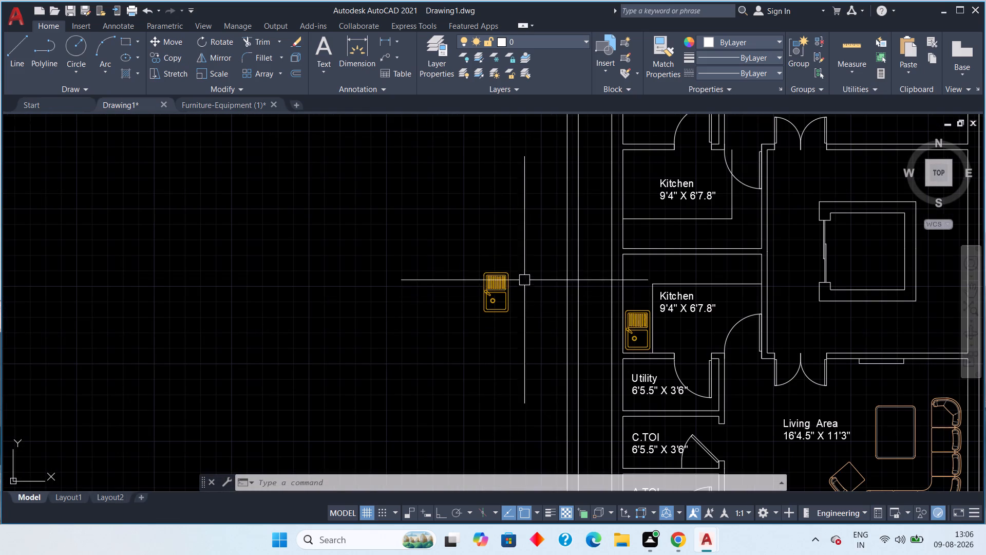
left_click(522, 254)
left_click(438, 342)
type("mi")
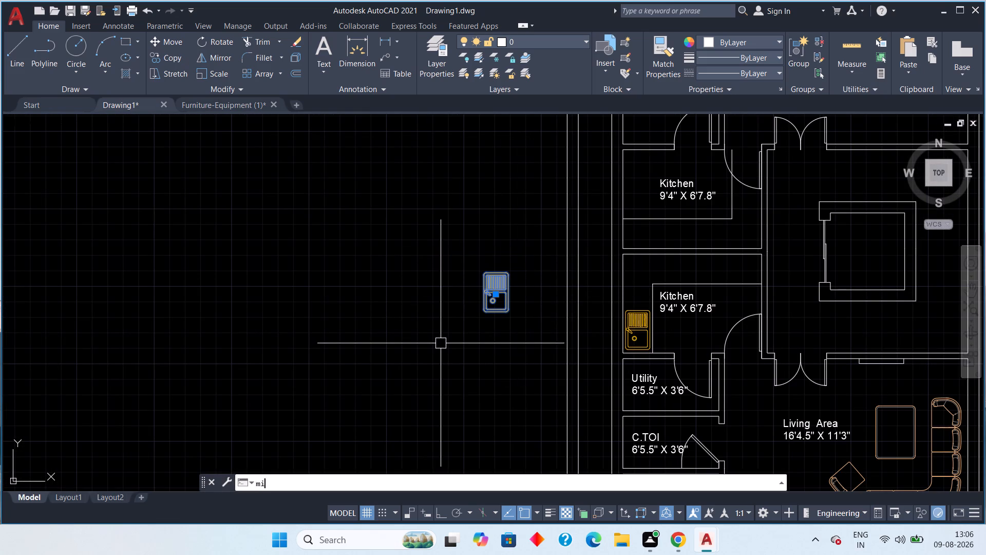
key("space")
scroll(479, 275, "up", 5)
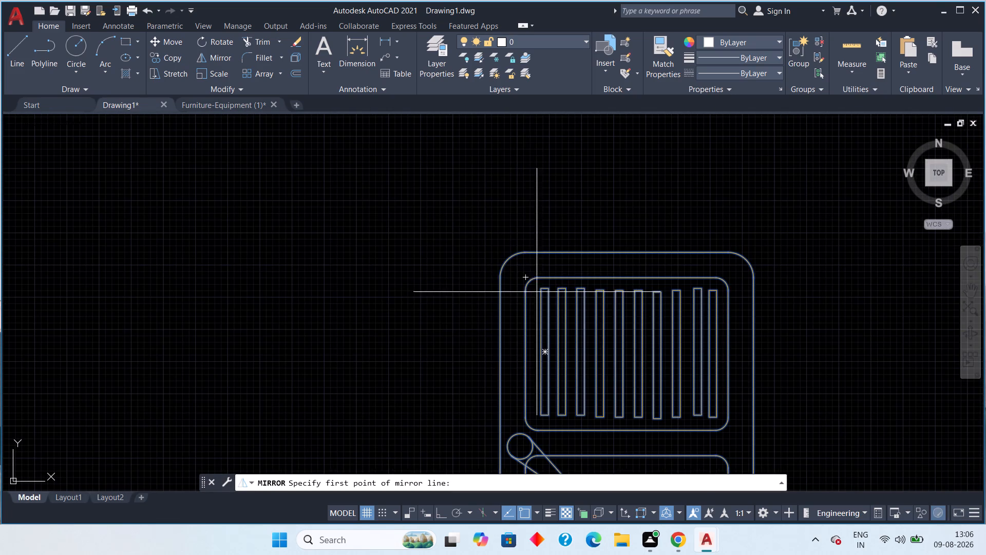
left_click(531, 282)
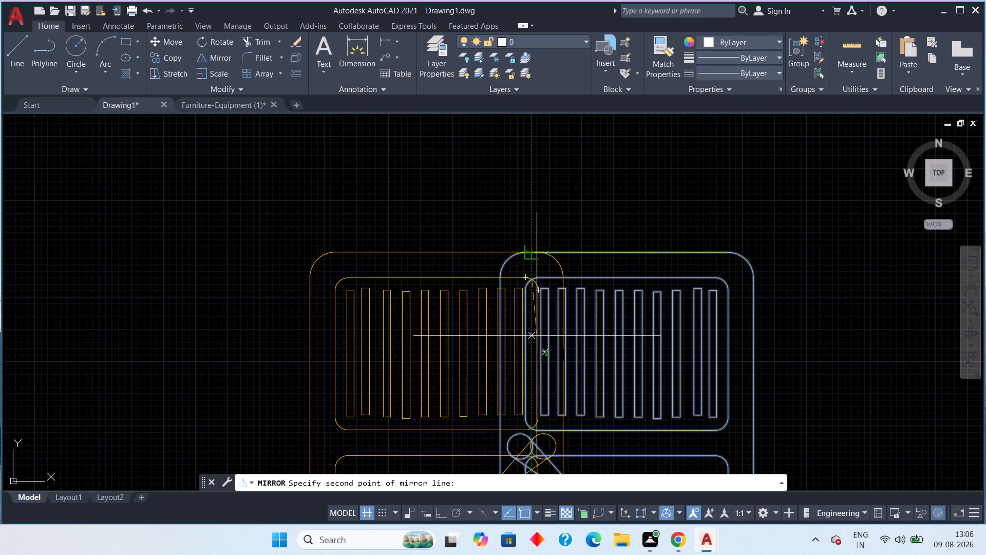
key("F8")
left_click(460, 284)
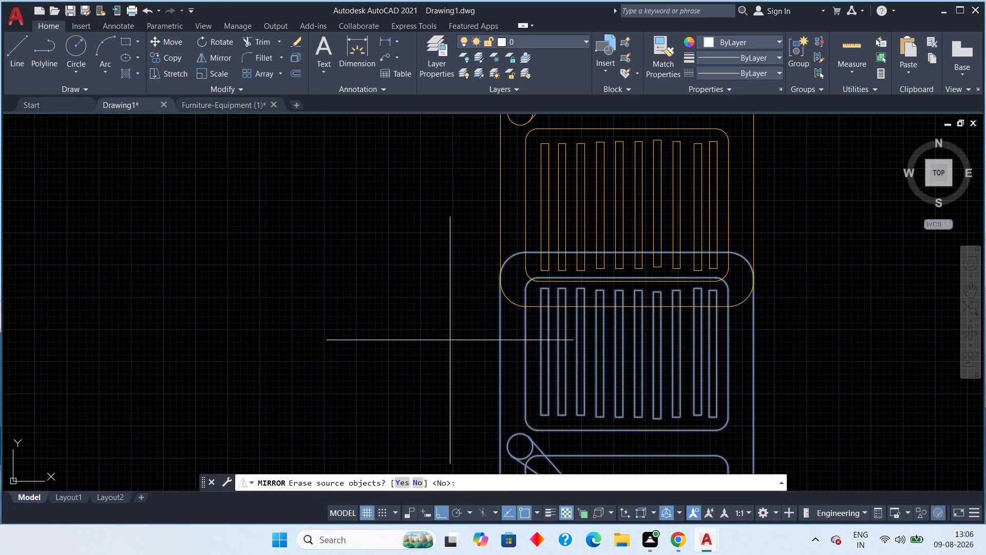
key("space")
key("Escape")
Delete the unmirrored sink copy west of the floor plan, leaving only the flipped one there.
scroll(578, 381, "down", 2)
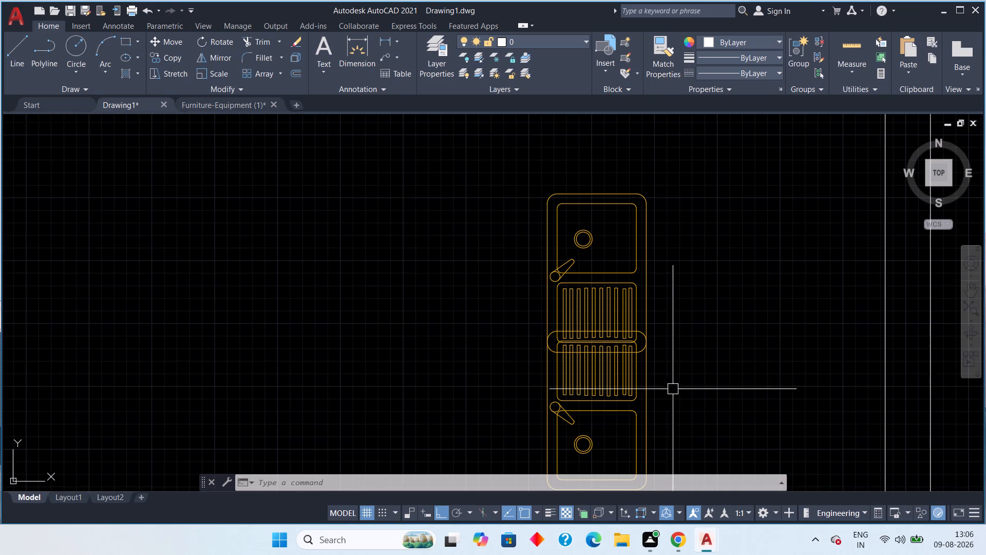
middle_click_drag(679, 372, 664, 234)
left_click_drag(674, 311, 593, 341)
left_click(517, 356)
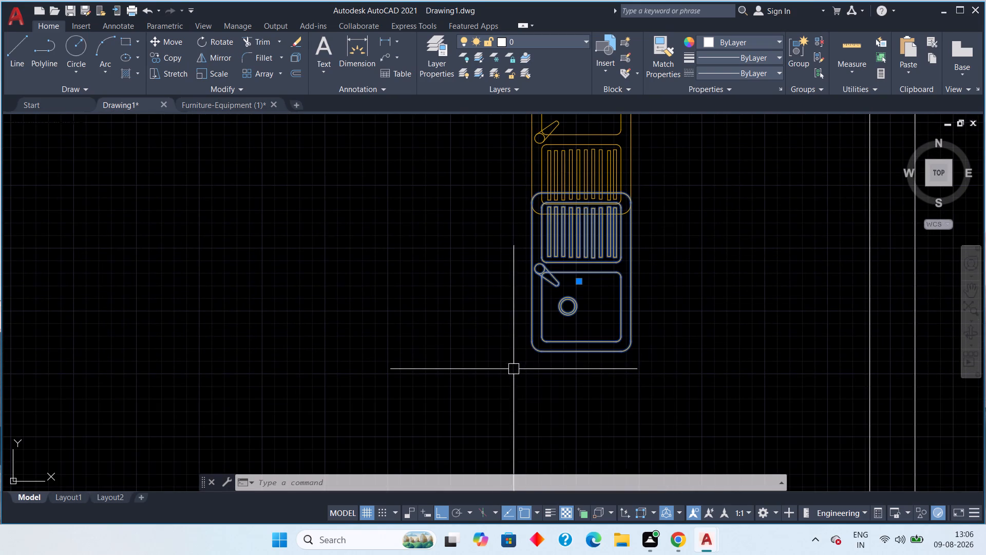
key("Delete")
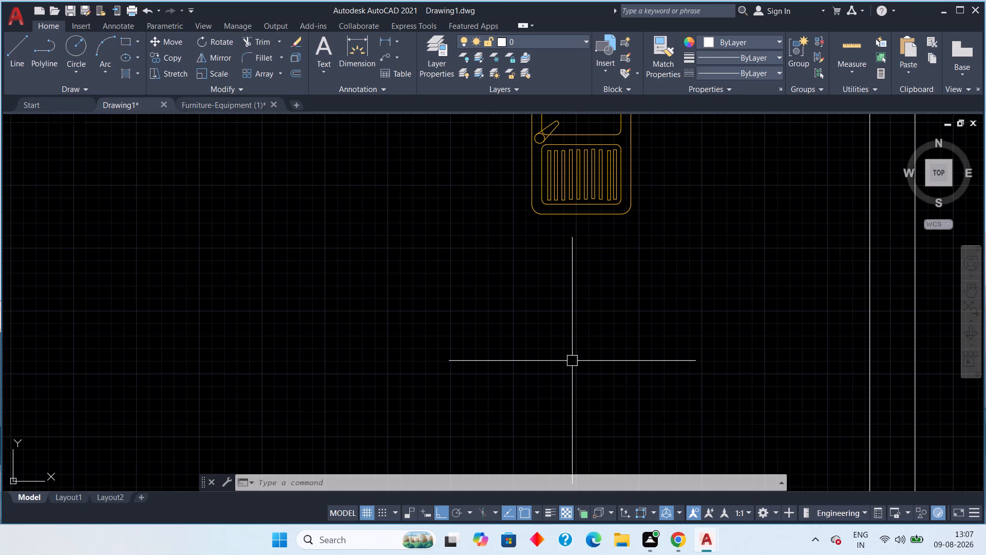
Delete the two existing counter lines along the south and east sides of the northern kitchen.
scroll(572, 361, "down", 2)
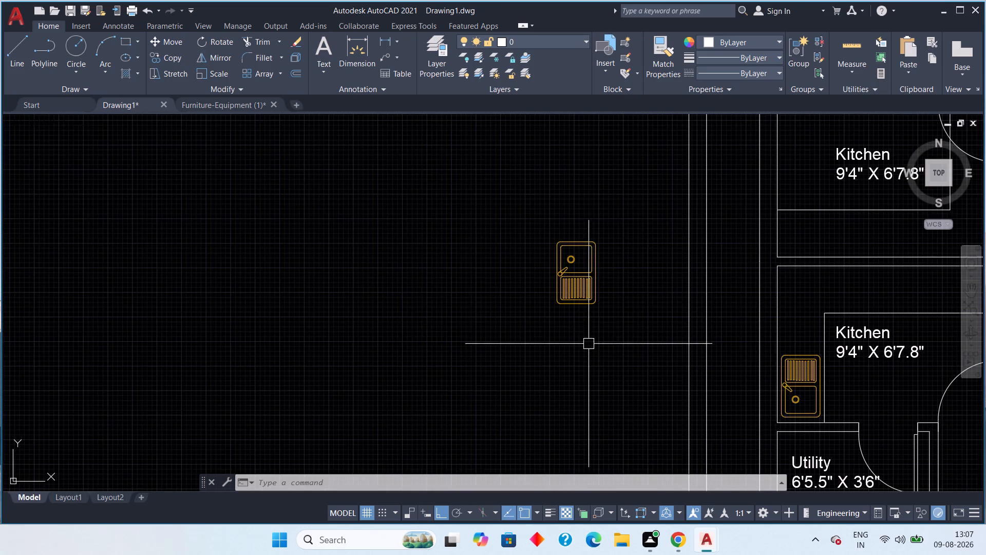
middle_click_drag(589, 344, 532, 359)
scroll(529, 360, "down", 1)
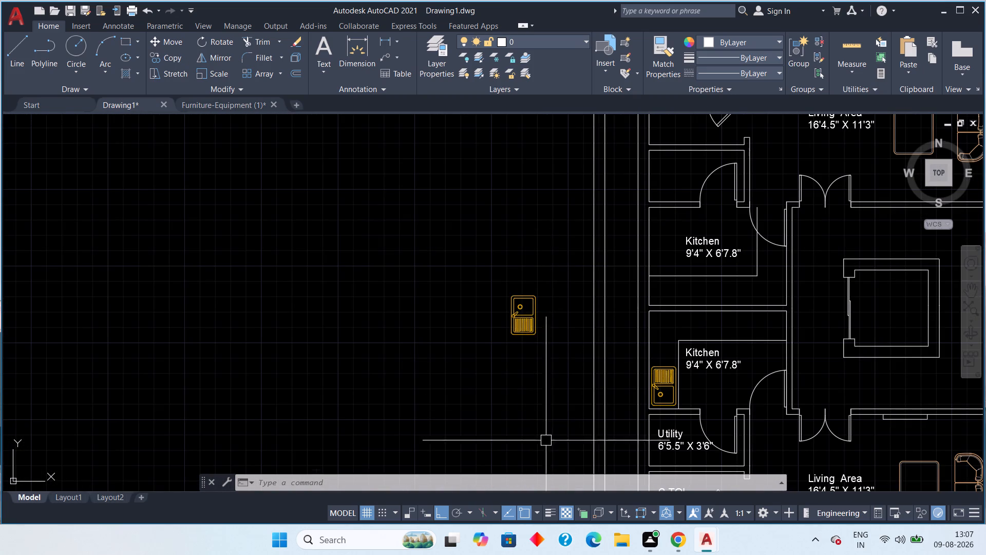
middle_click_drag(534, 452, 506, 371)
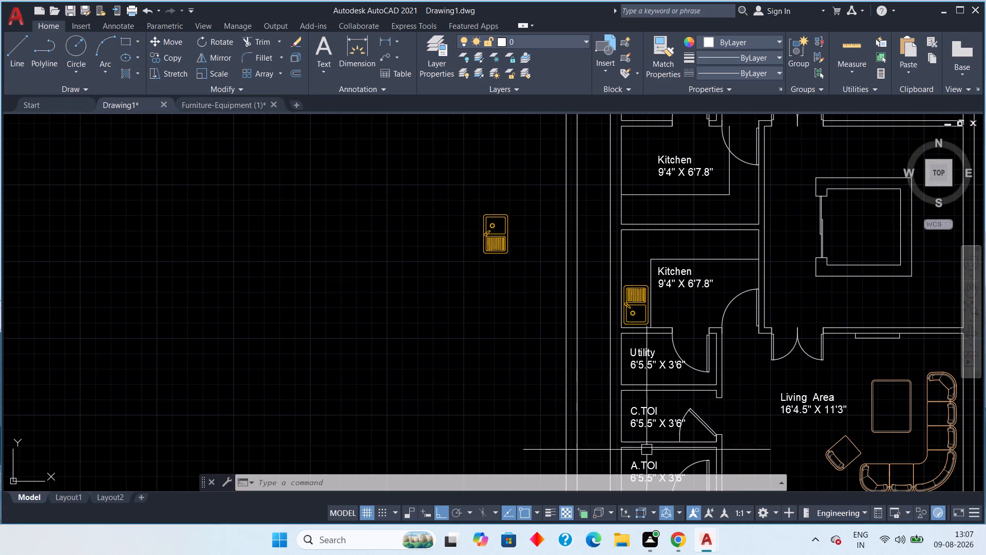
middle_click_drag(628, 356, 524, 447)
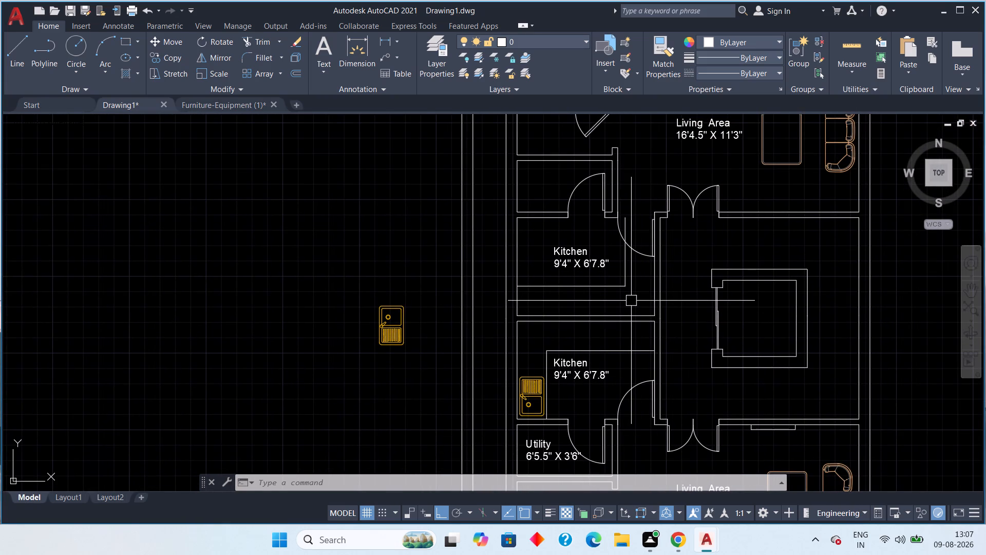
scroll(628, 298, "up", 1)
left_click(600, 279)
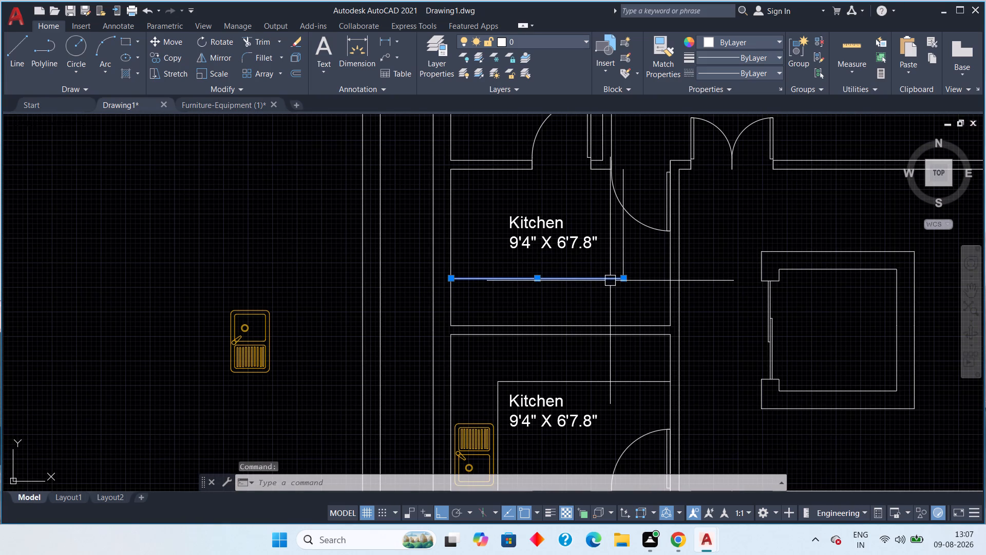
key("Delete")
left_click(624, 270)
key("Delete")
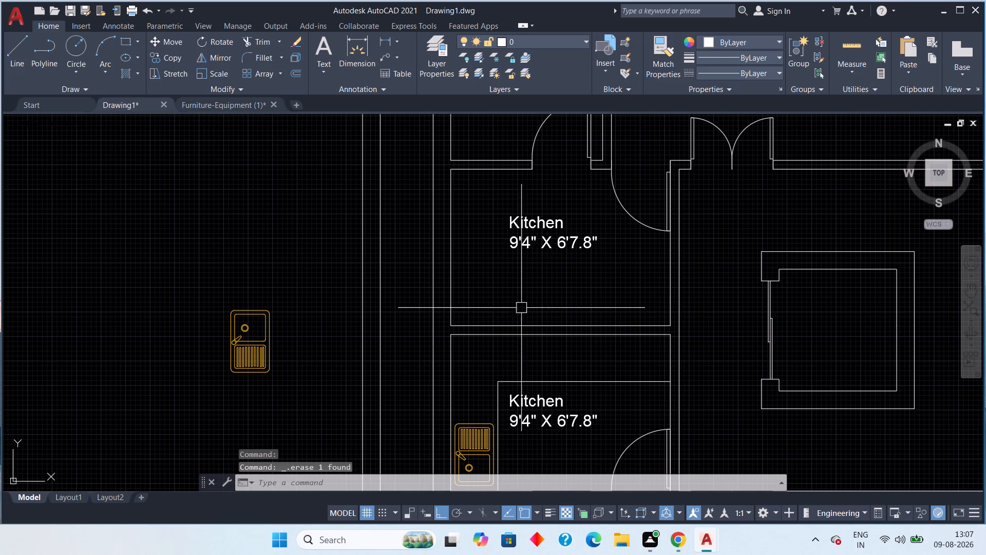
Offset the northern kitchen's west and south wall lines 2' into the room as new counter edges.
type("off")
key("space")
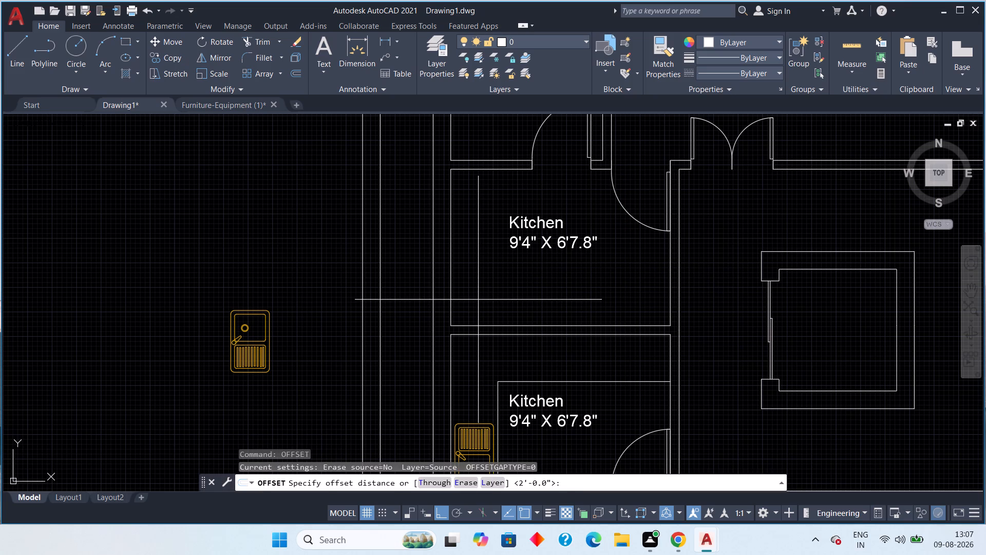
type("2'")
key("space")
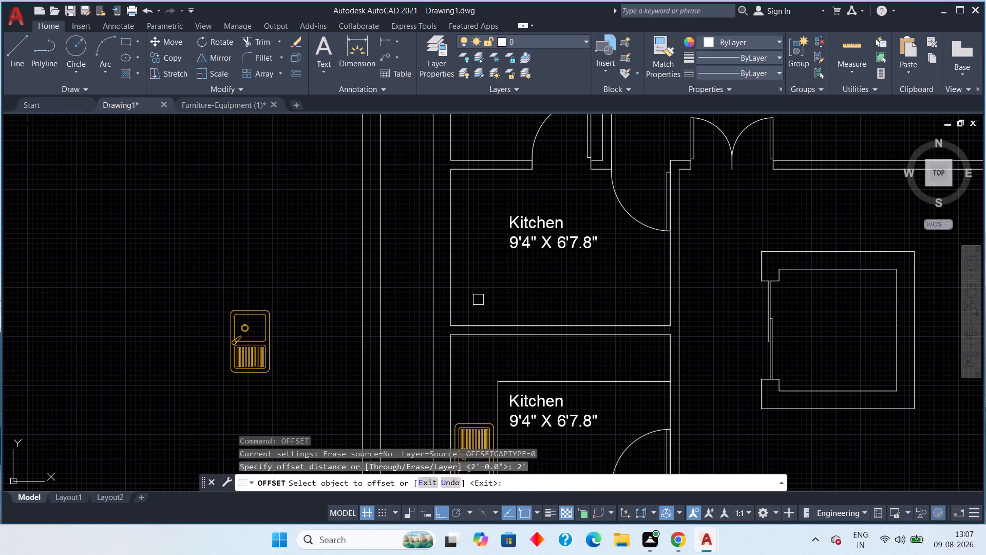
left_click(454, 300)
left_click(525, 300)
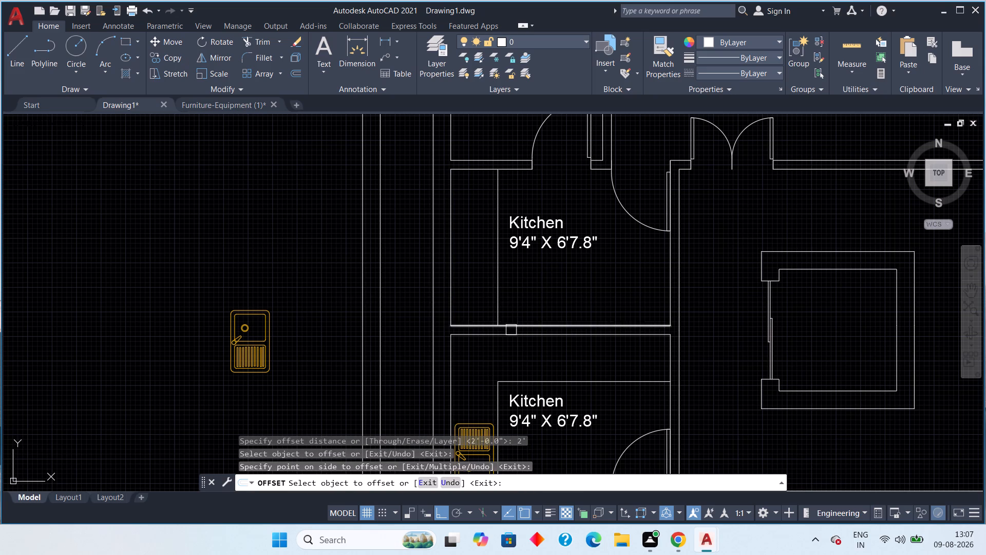
left_click(514, 317)
left_click_drag(520, 324, 519, 319)
left_click(513, 291)
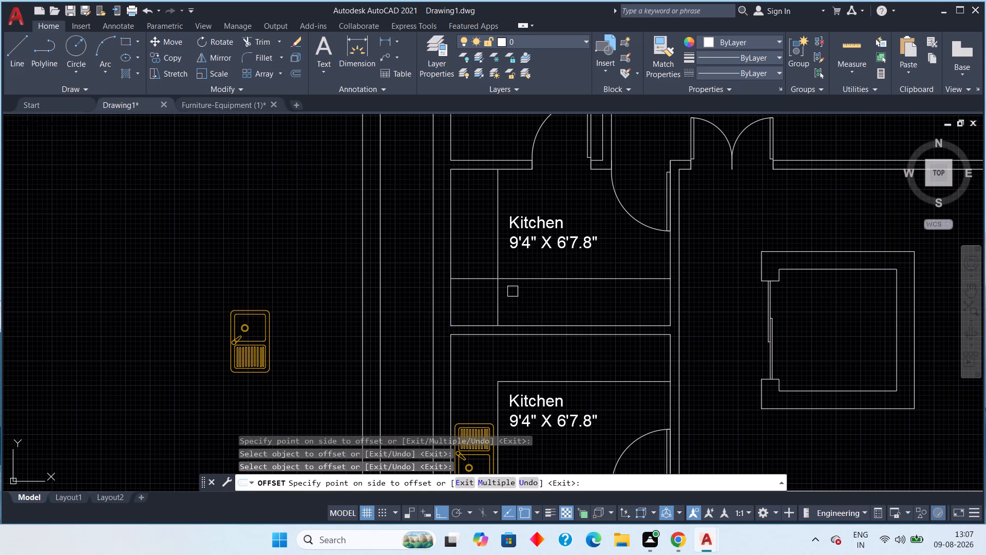
key("Escape")
key("Escape")
Trim the crossing ends of the northern kitchen's counter lines at the southwest corner to form an L-shaped counter edge.
scroll(536, 313, "down", 3)
middle_click_drag(527, 354, 528, 300)
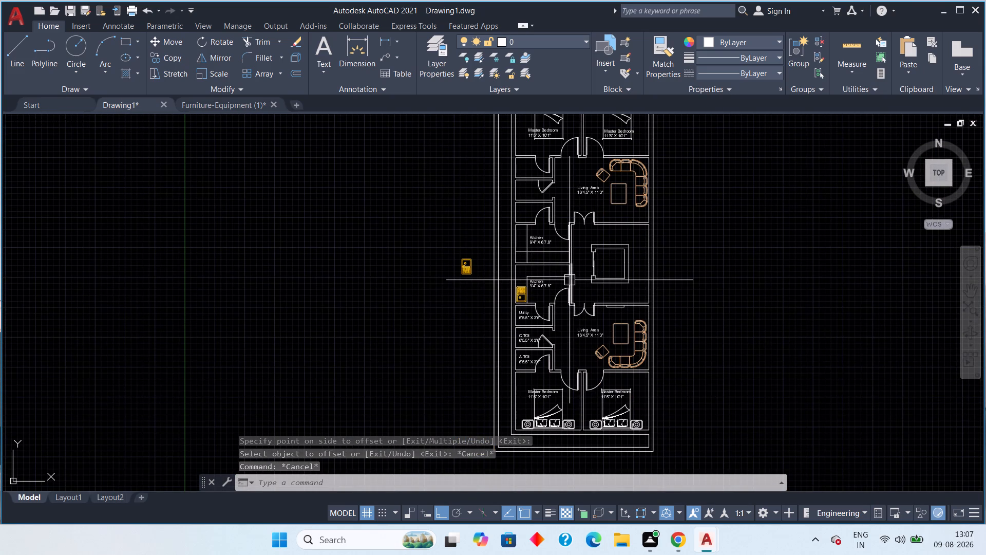
scroll(501, 257, "up", 2)
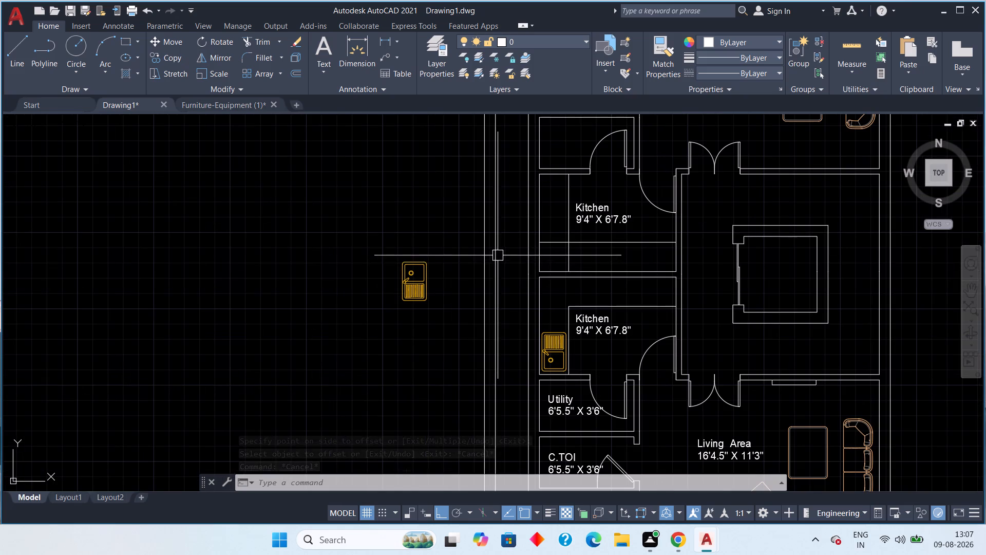
middle_click_drag(481, 272, 425, 312)
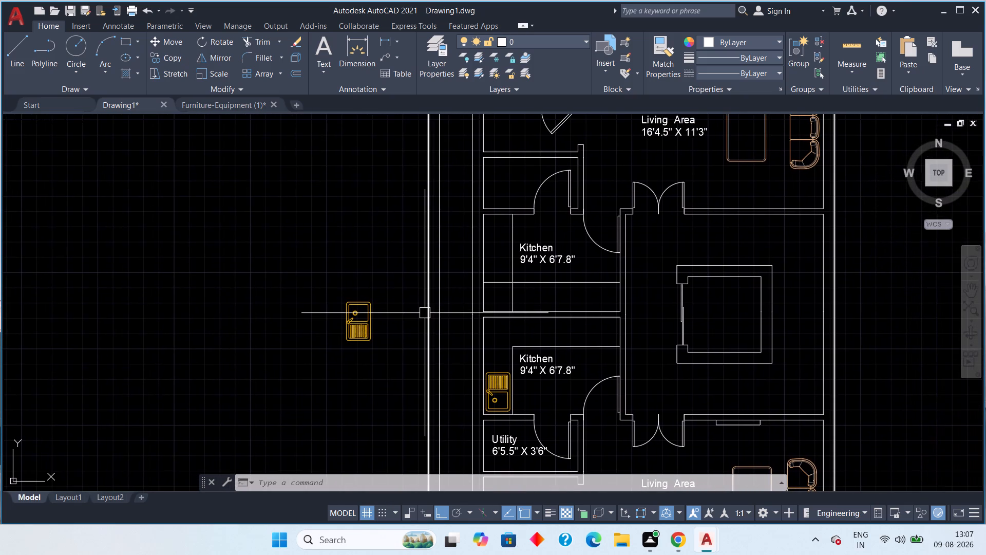
scroll(427, 318, "up", 2)
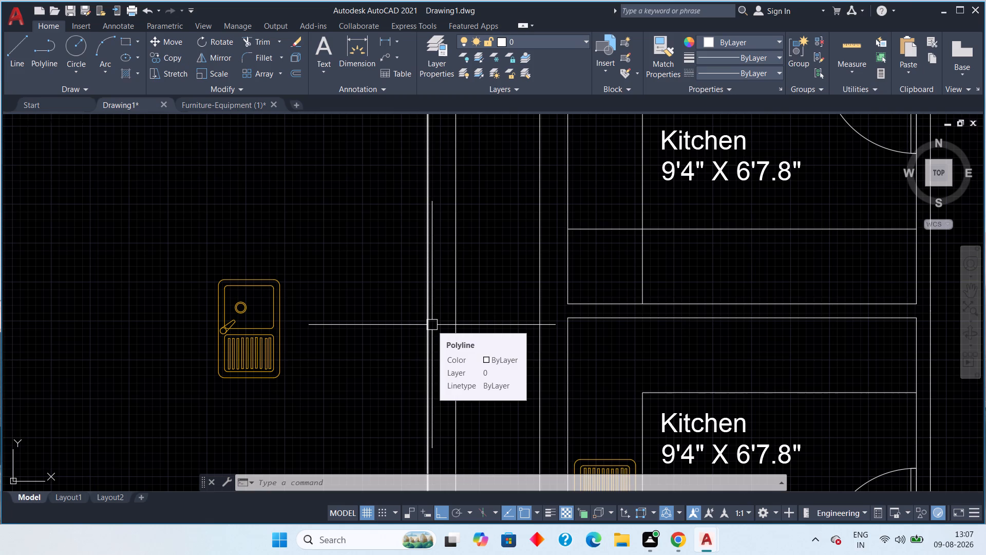
type("tr")
key("space")
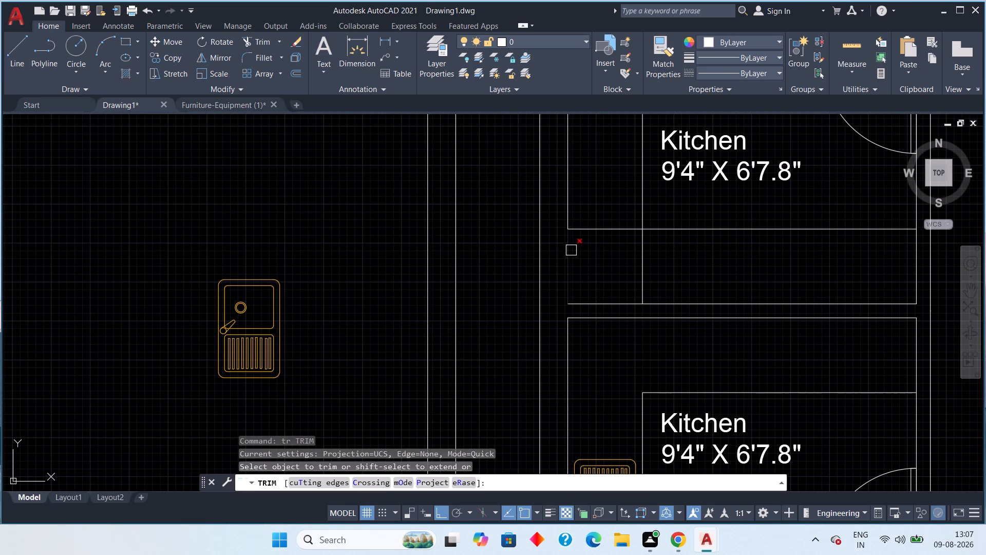
left_click_drag(597, 216, 601, 223)
left_click(660, 279)
scroll(652, 275, "down", 2)
key("Escape")
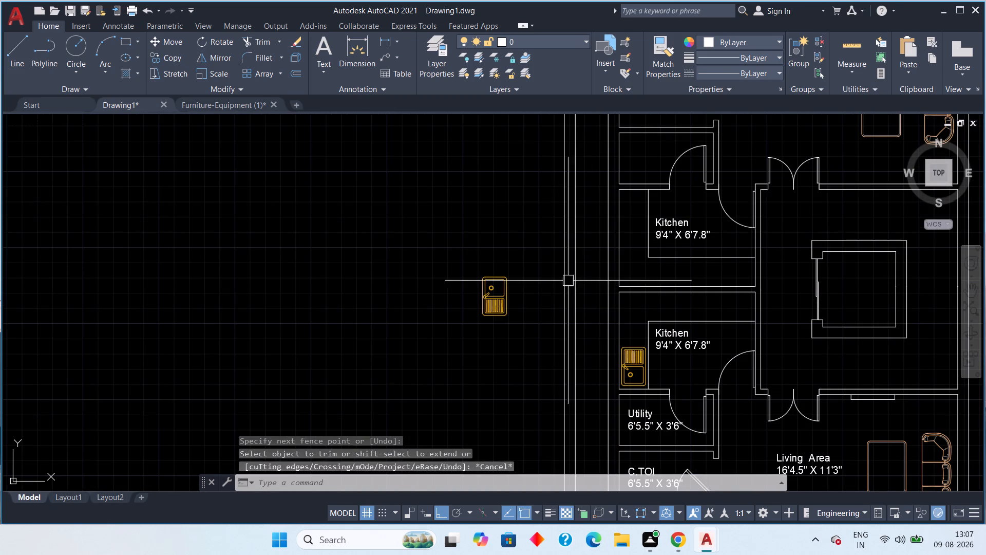
key("Escape")
Move the flipped sink from west of the plan onto the northern kitchen's west counter, near its north end.
left_click(533, 255)
left_click(470, 327)
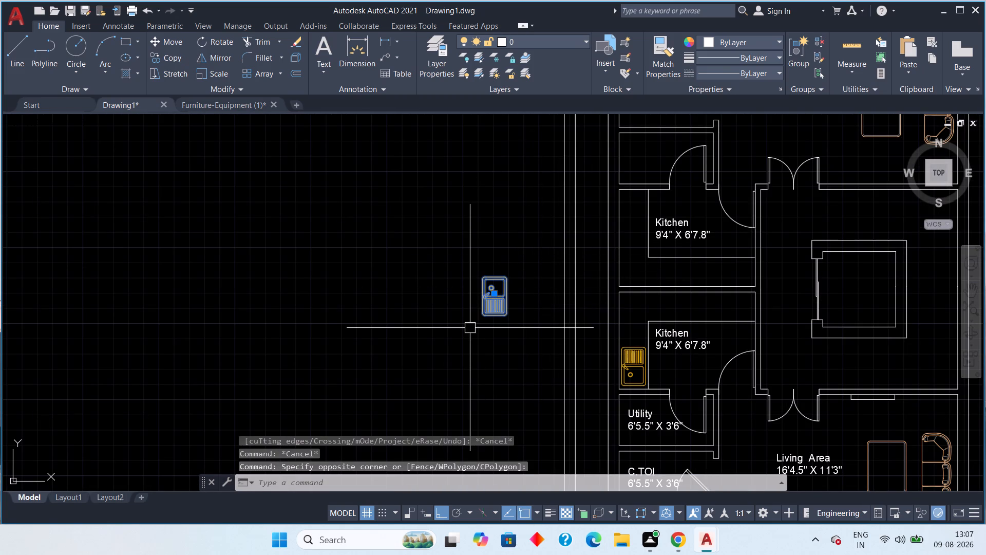
key("m")
key("space")
scroll(508, 310, "up", 4)
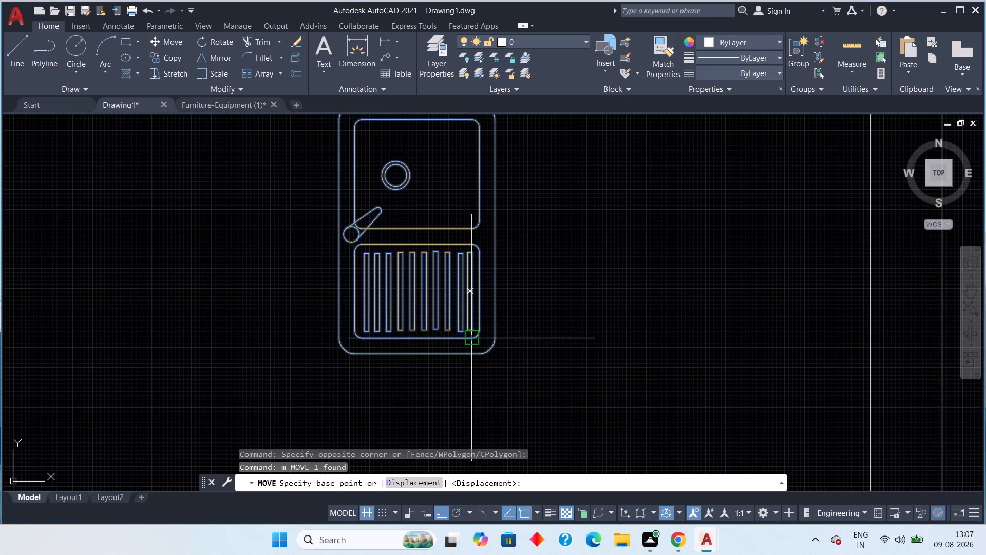
left_click(477, 335)
scroll(679, 208, "down", 4)
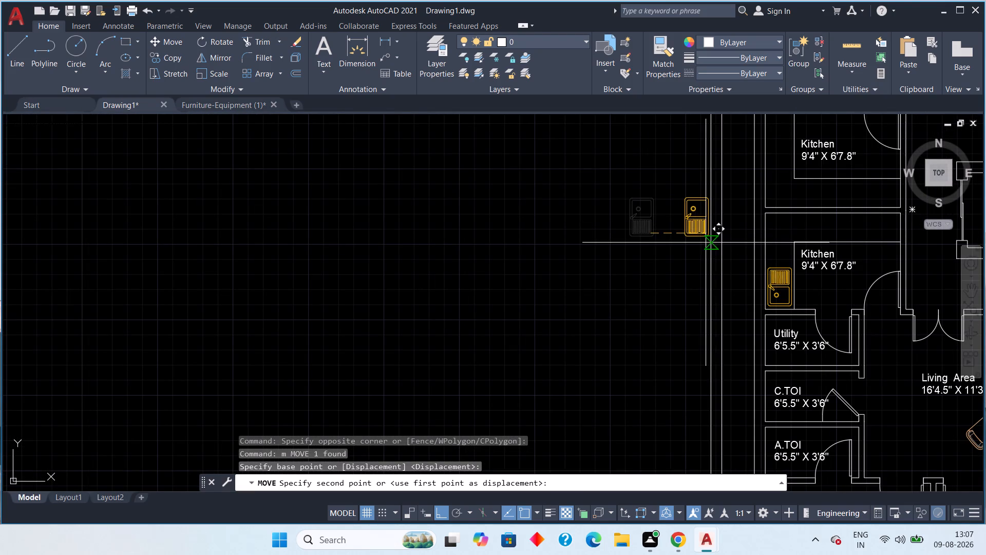
key("F8")
middle_click_drag(742, 225, 601, 324)
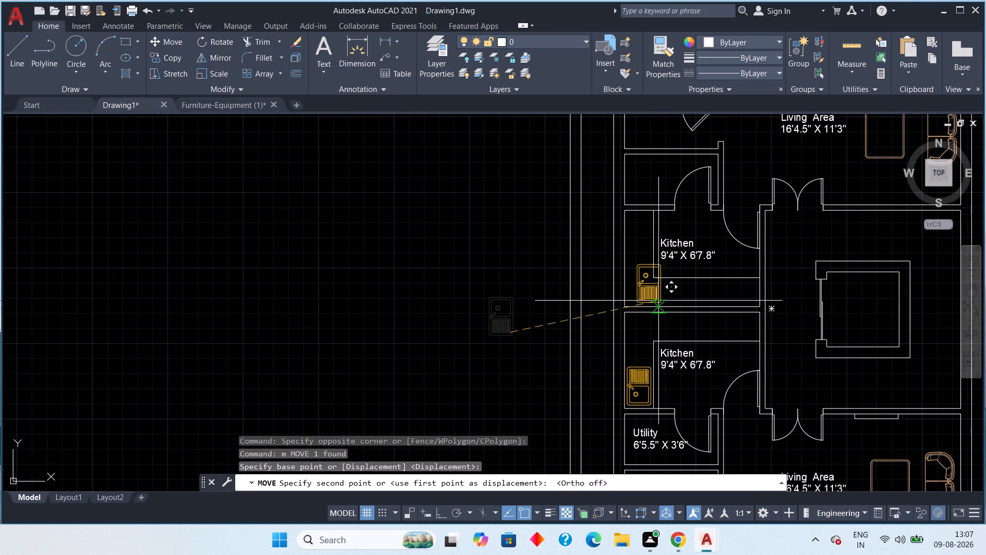
middle_click_drag(654, 293, 584, 207)
scroll(637, 249, "down", 1)
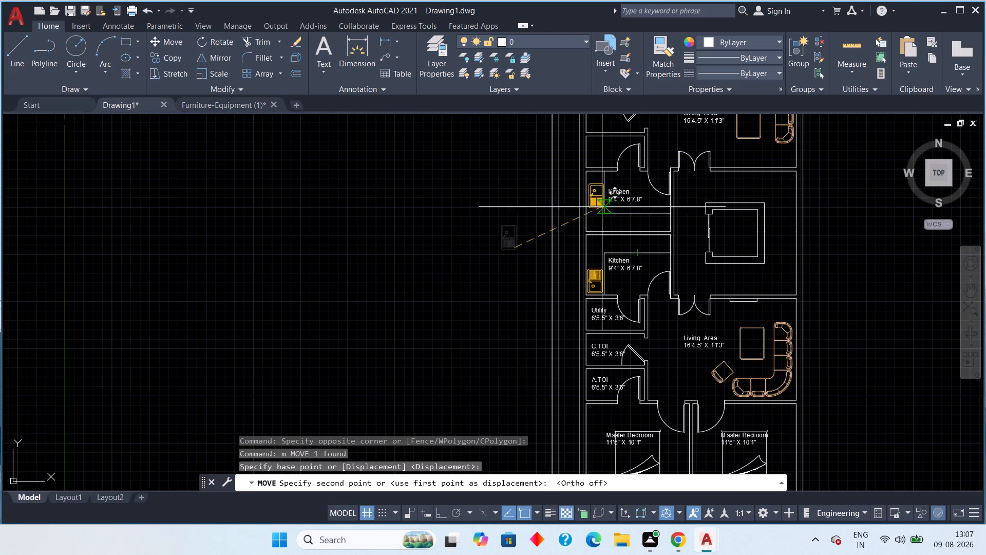
scroll(596, 207, "up", 3)
middle_click_drag(596, 207, 564, 388)
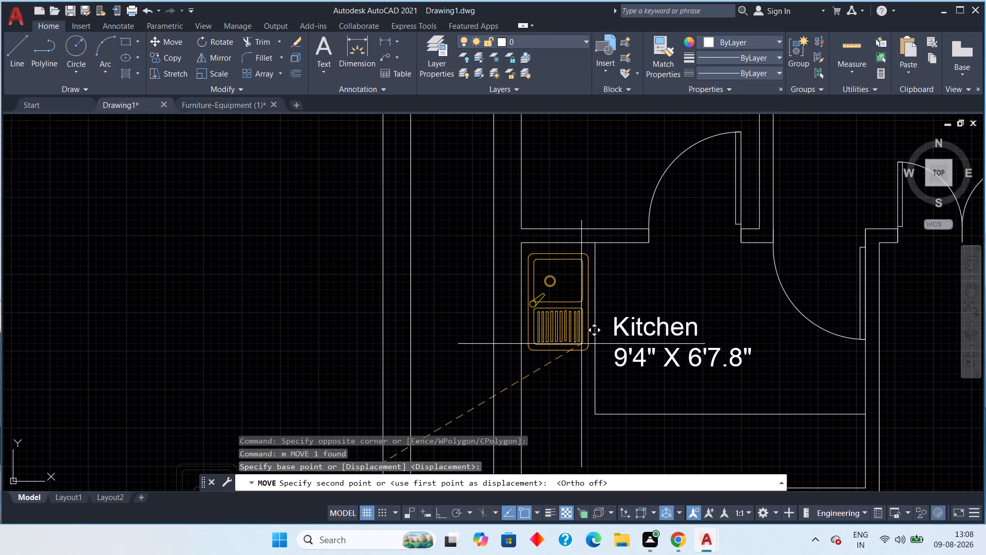
left_click(583, 351)
scroll(583, 361, "down", 4)
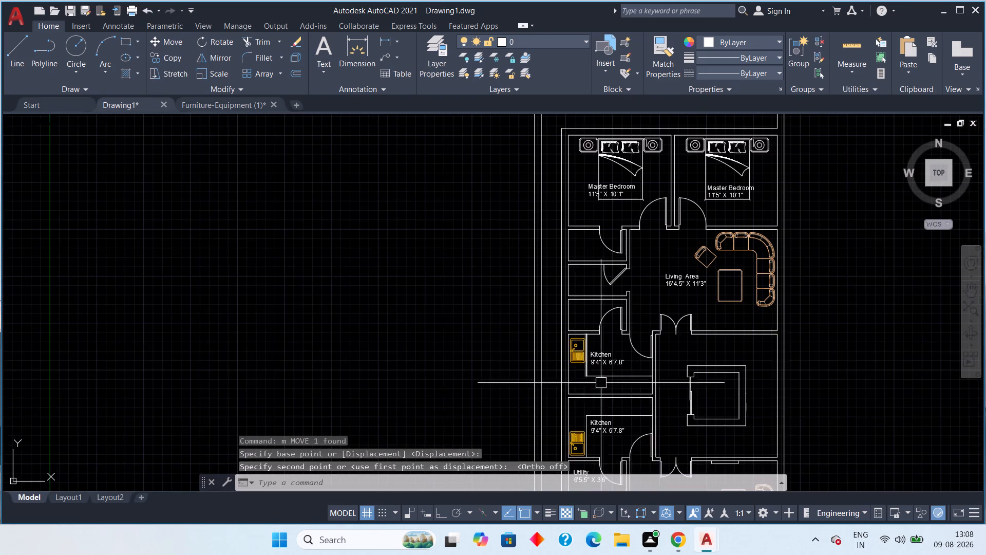
middle_click_drag(634, 377, 610, 280)
key("Escape")
key("Escape")
Copy the southern kitchen's room label into the lift shaft east of the kitchens.
scroll(552, 360, "up", 4)
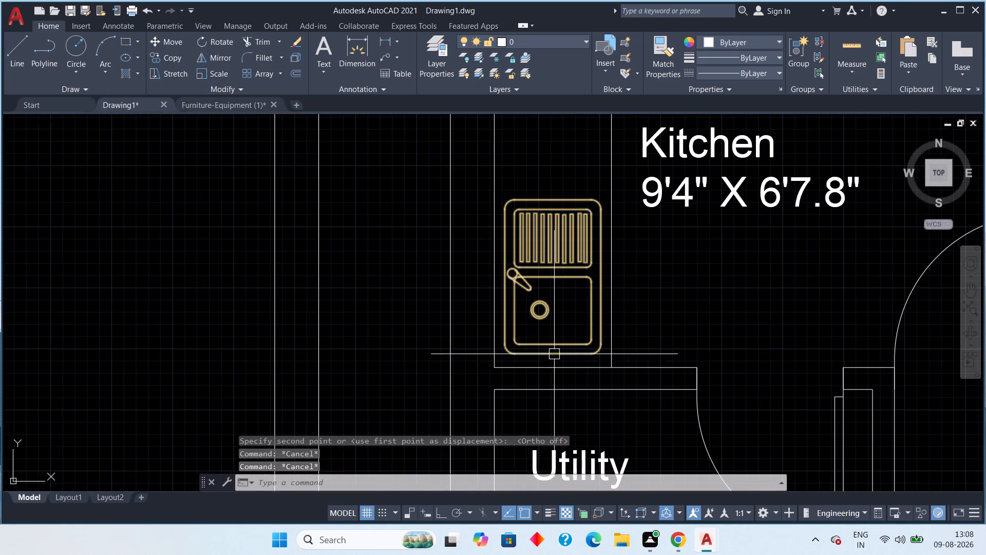
scroll(549, 347, "down", 2)
middle_click_drag(490, 362, 382, 368)
scroll(382, 368, "down", 1)
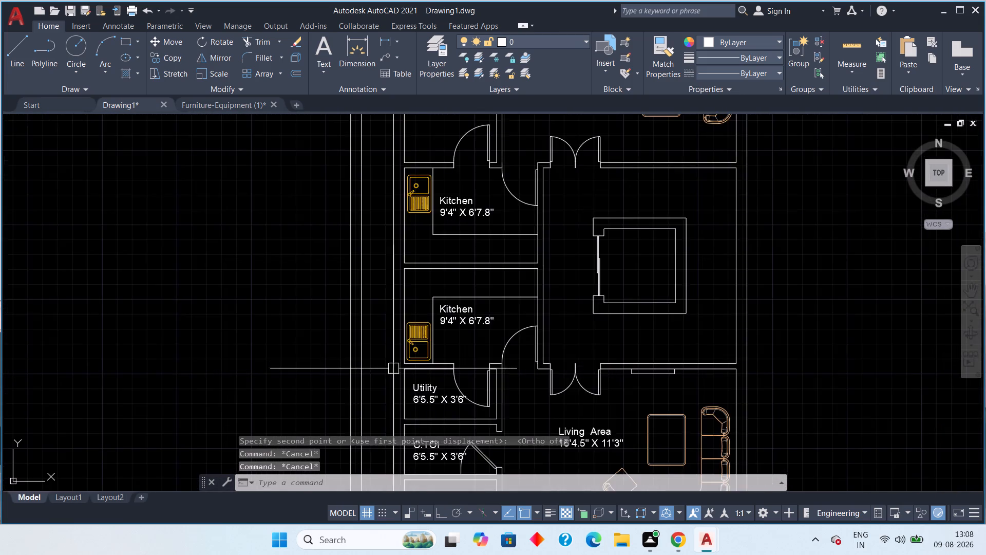
scroll(398, 373, "down", 2)
scroll(478, 338, "up", 3)
scroll(488, 338, "down", 2)
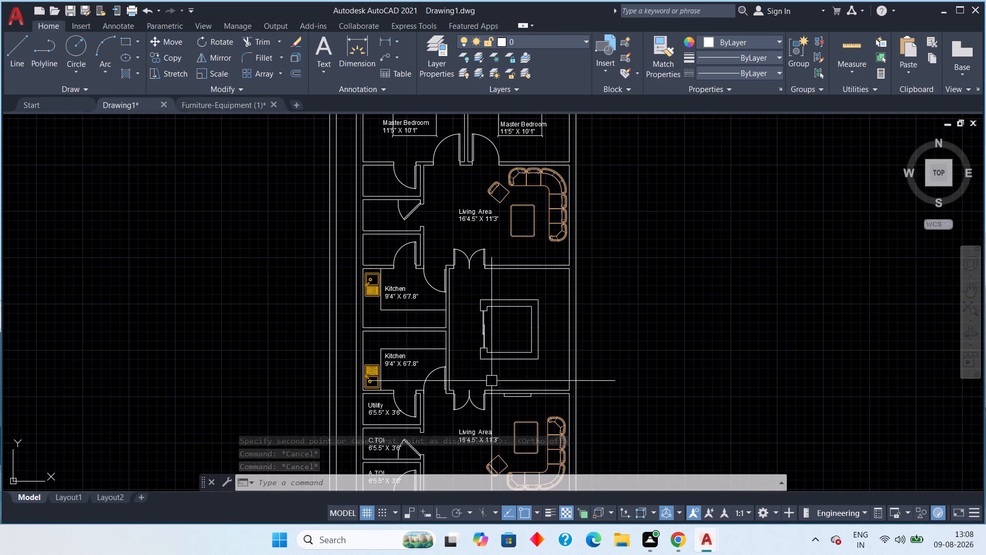
left_click(399, 360)
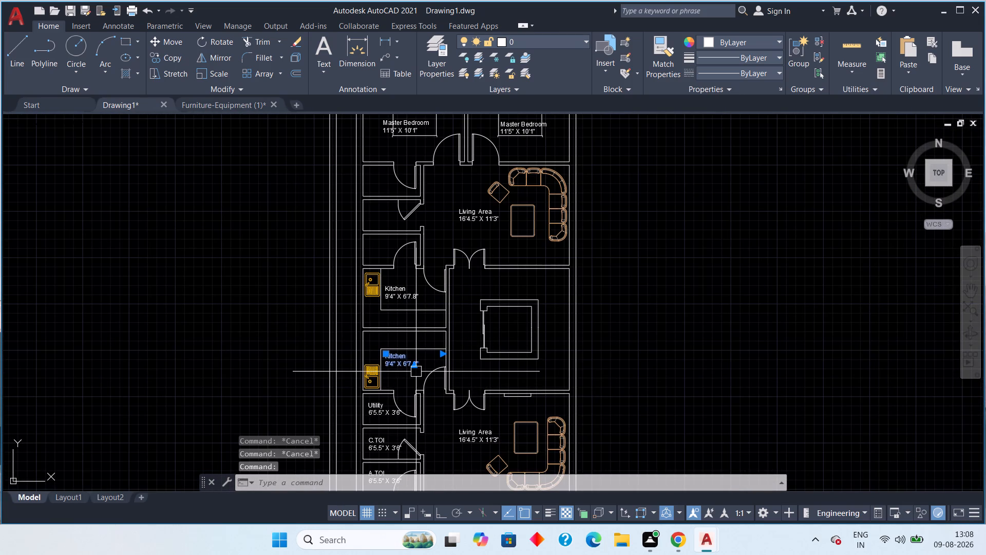
key("c")
key("o")
key("space")
scroll(391, 361, "up", 2)
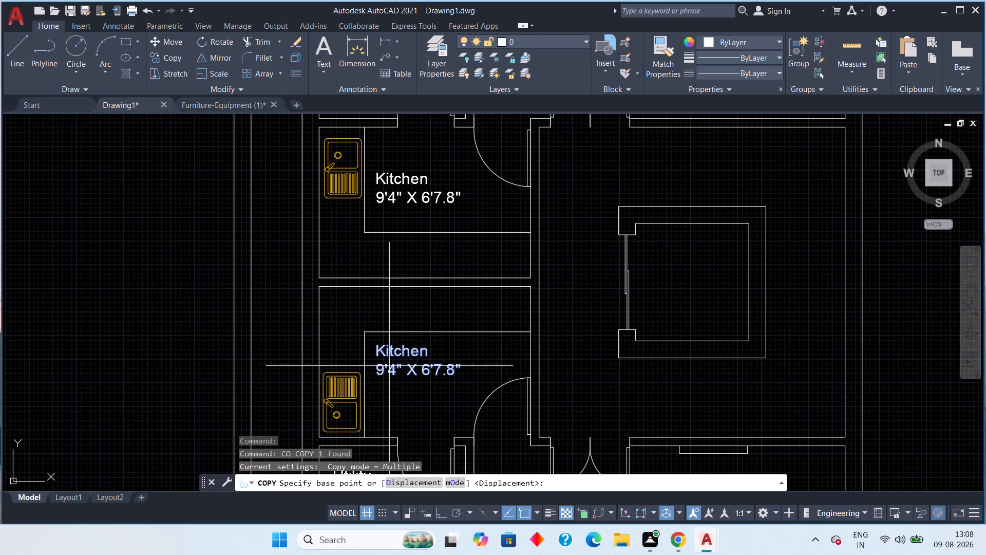
left_click(400, 367)
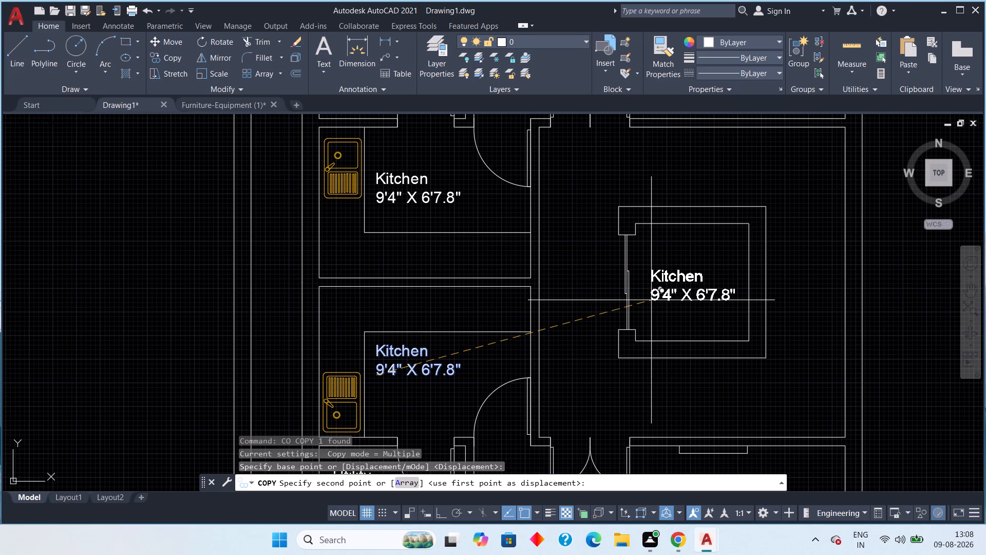
left_click(651, 300)
key("Escape")
key("Escape")
Change the name line of the copied label in the lift shaft to "Lift".
double_click(690, 283)
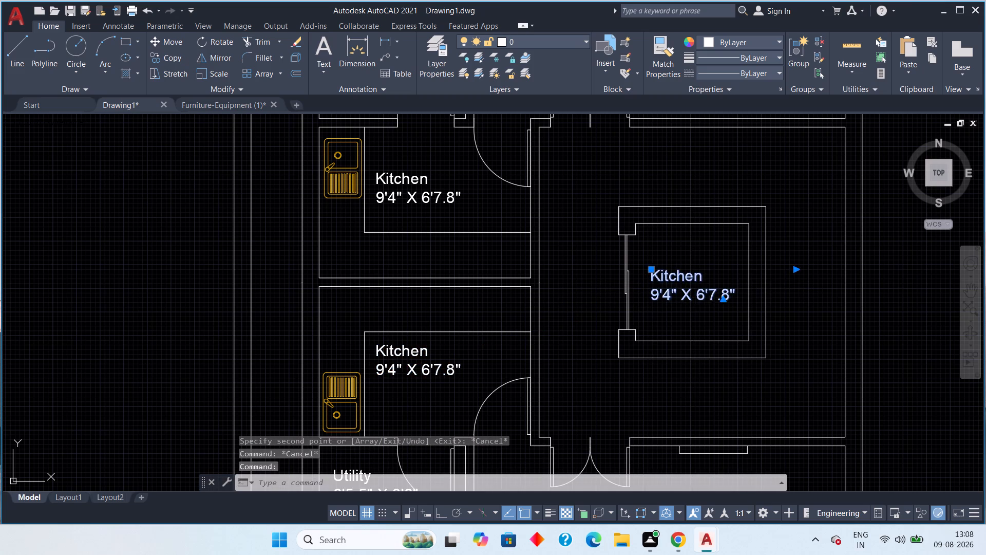
left_click(707, 273)
key("BackSpace")
key("BackSpace")
key("BackSpace")
key("BackSpace")
key("BackSpace")
key("BackSpace")
key("BackSpace")
key("BackSpace")
key("BackSpace")
key("BackSpace")
key("BackSpace")
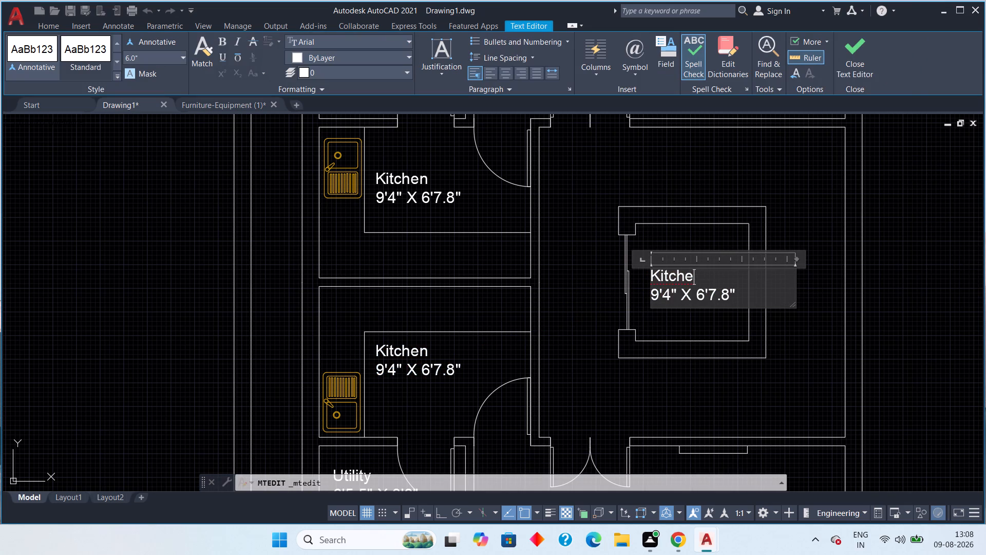
type("Li")
type("ft")
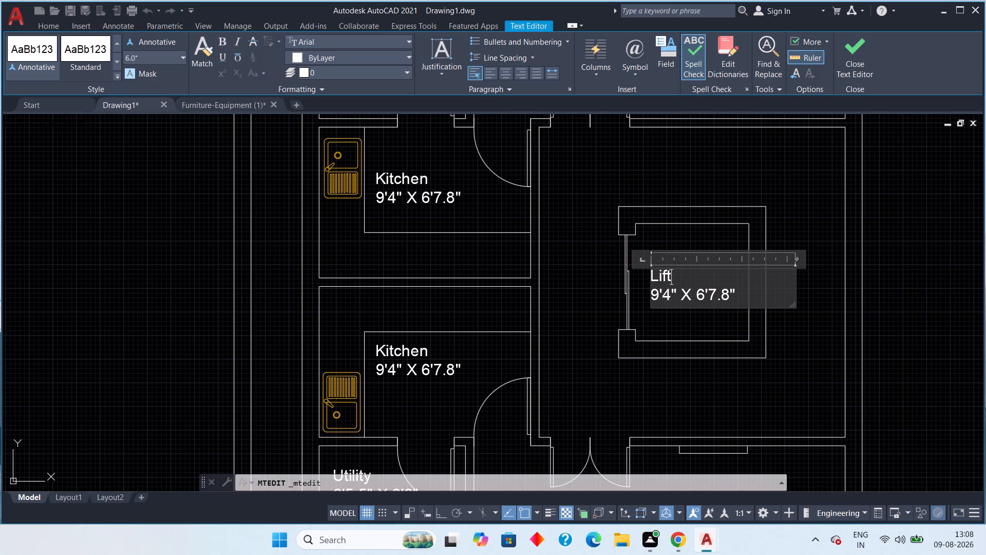
Replace the size line of the Lift label with 5' X 5'2".
left_click_drag(743, 288, 747, 293)
key("BackSpace")
key("BackSpace")
key("BackSpace")
key("BackSpace")
key("BackSpace")
key("BackSpace")
key("BackSpace")
key("BackSpace")
key("BackSpace")
key("BackSpace")
key("BackSpace")
key("BackSpace")
key("BackSpace")
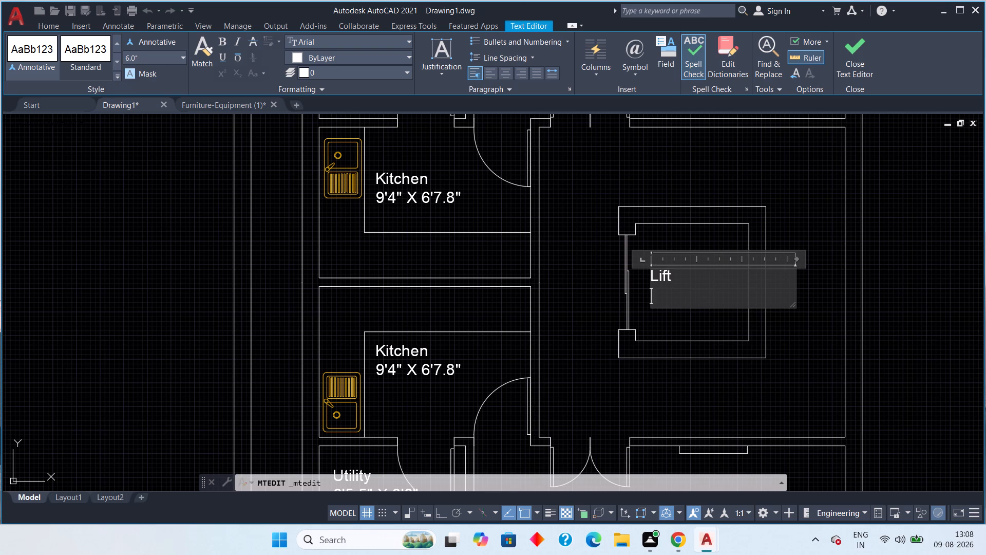
type("5' X")
key("space")
type("5.2")
key("BackSpace")
key("BackSpace")
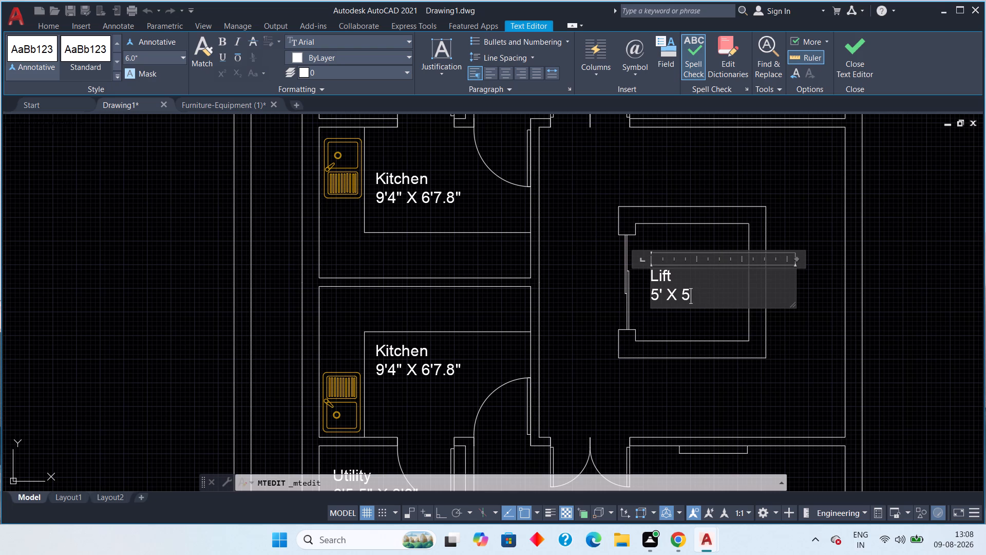
type("'2\"")
left_click(859, 59)
Indent the word "Lift" with three leading spaces so it sits centred above the label's size line.
scroll(657, 319, "up", 3)
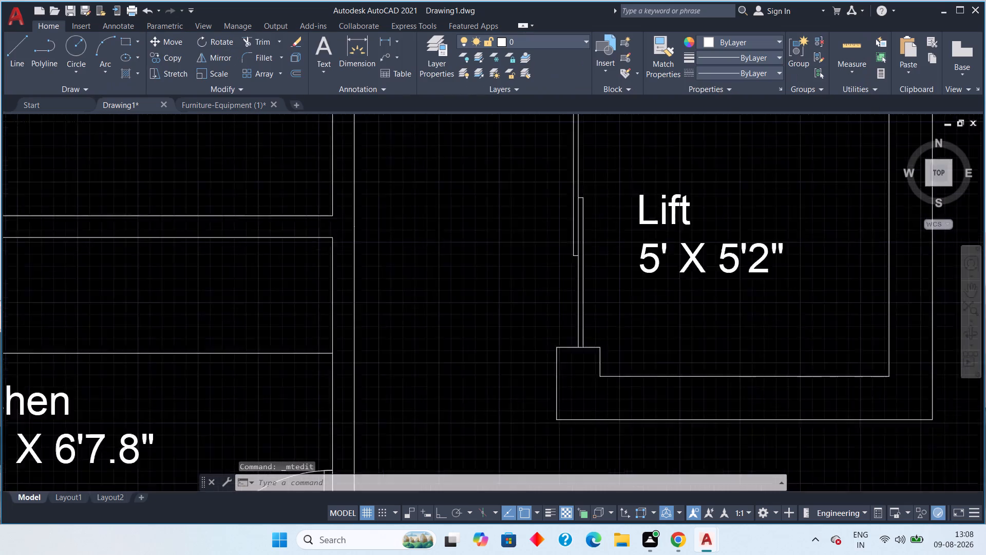
scroll(674, 312, "down", 3)
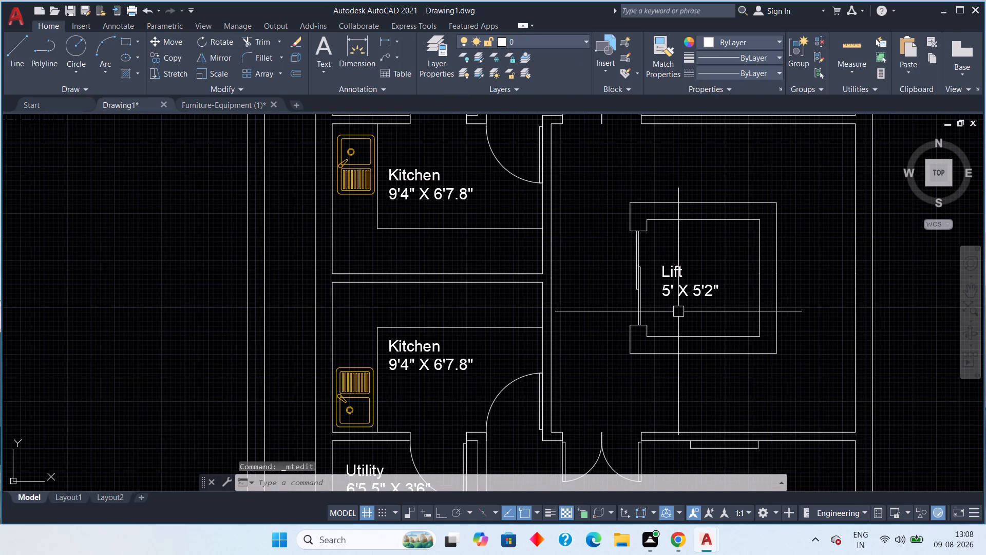
left_click_drag(682, 271, 675, 275)
left_click(667, 280)
double_click(676, 273)
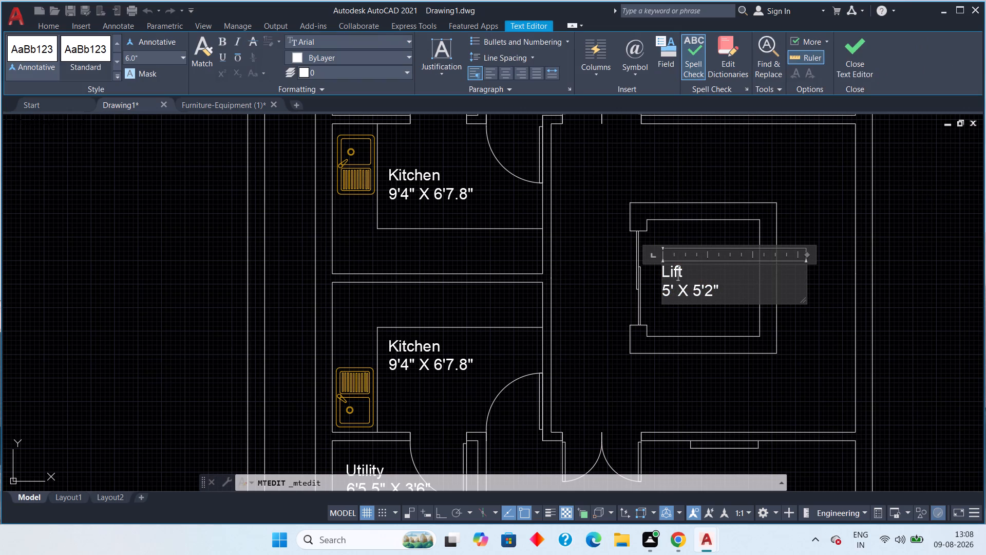
key("Left")
key("Left")
key("Left")
key("Left")
key("Left")
key("space")
key("space")
key("space")
key("space")
key("space")
key("Right")
key("Left")
key("BackSpace")
key("BackSpace")
key("BackSpace")
key("Right")
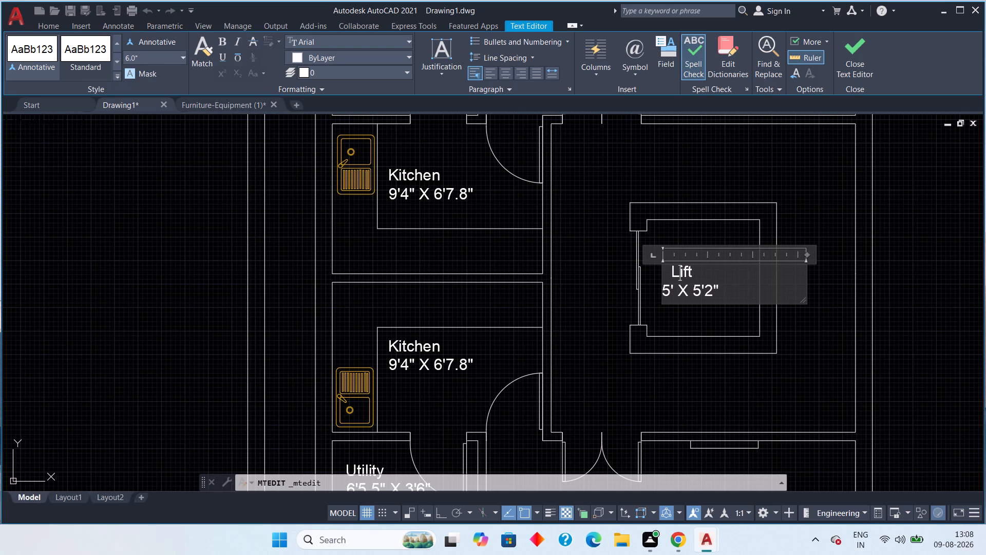
key("Left")
key("space")
left_click(856, 42)
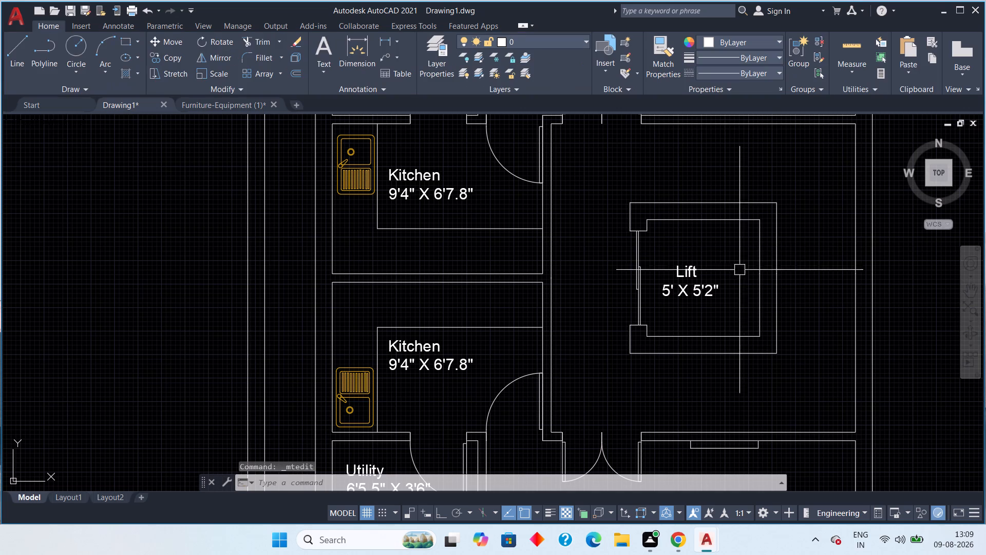
Move the Lift label slightly northeast so it is centred inside the lift shaft.
scroll(707, 320, "down", 1)
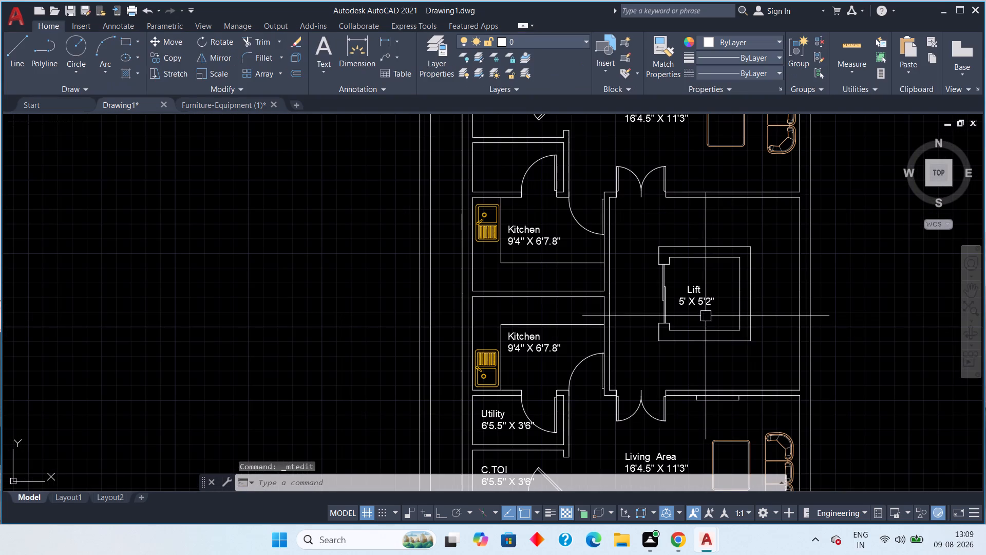
left_click(729, 281)
left_click(684, 306)
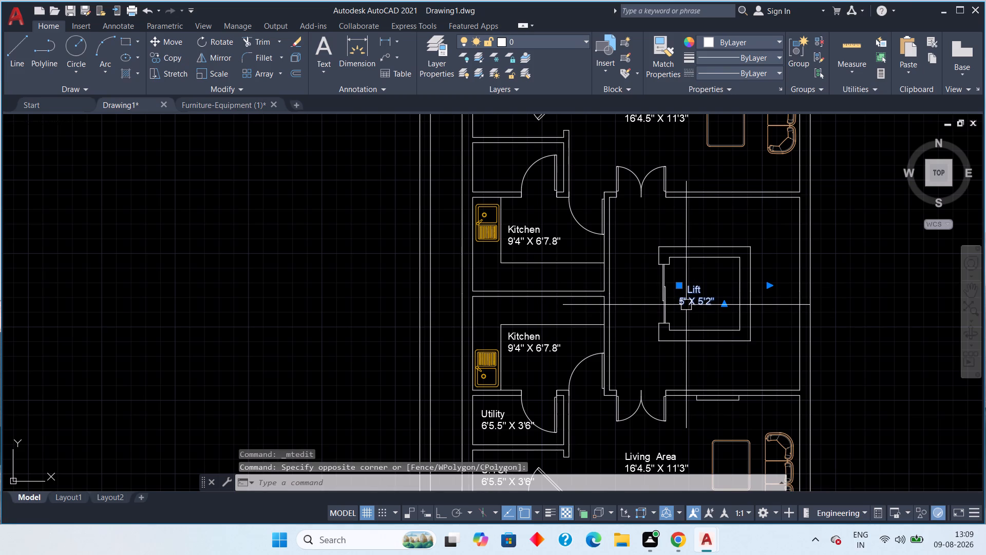
key("m")
key("space")
scroll(703, 307, "up", 3)
left_click(695, 282)
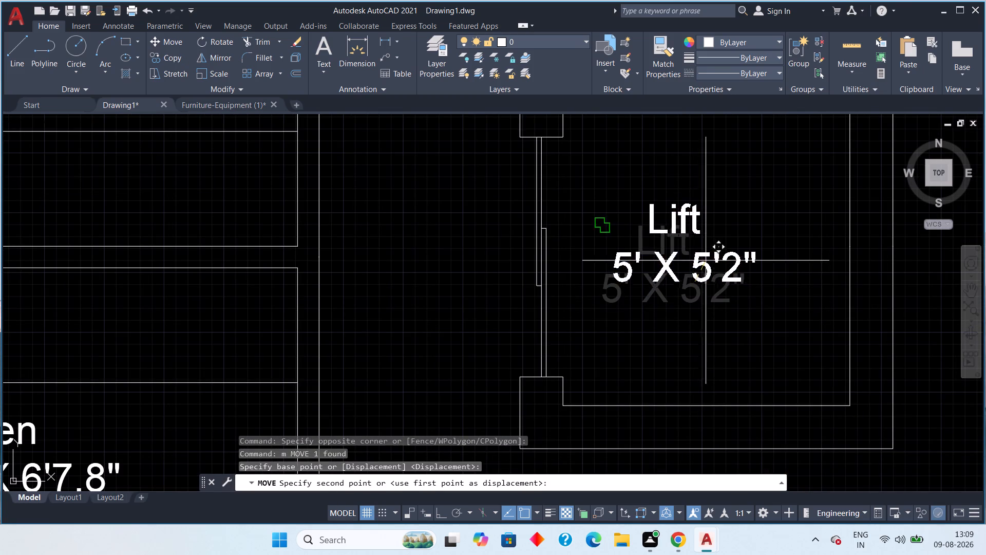
left_click(723, 257)
key("Escape")
key("Escape")
Review the labels and furniture in the southern apartment of the floor plan.
scroll(727, 270, "down", 3)
scroll(665, 324, "down", 1)
scroll(708, 359, "down", 1)
middle_click_drag(662, 381, 676, 258)
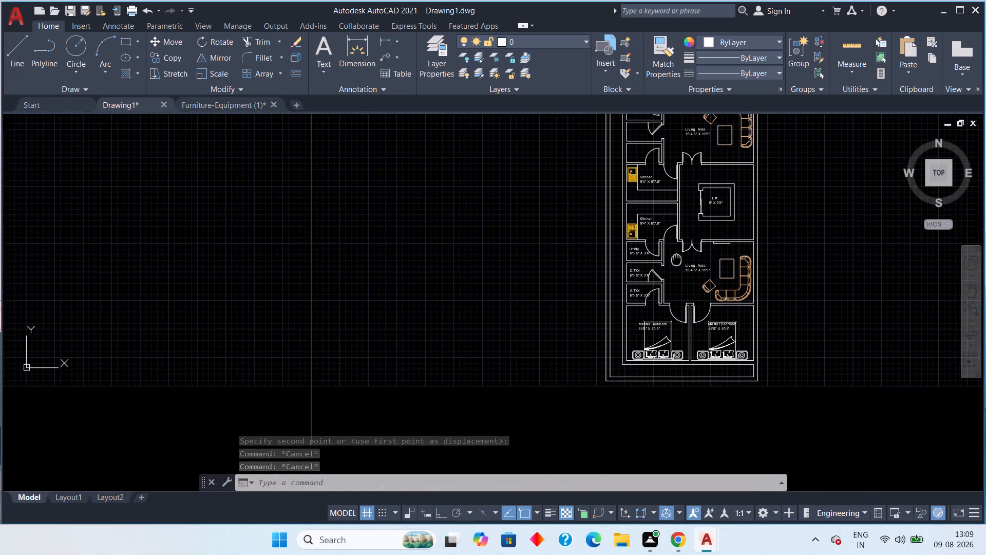
middle_click_drag(676, 258, 678, 247)
scroll(678, 312, "up", 2)
scroll(679, 310, "down", 1)
middle_click_drag(682, 314, 660, 367)
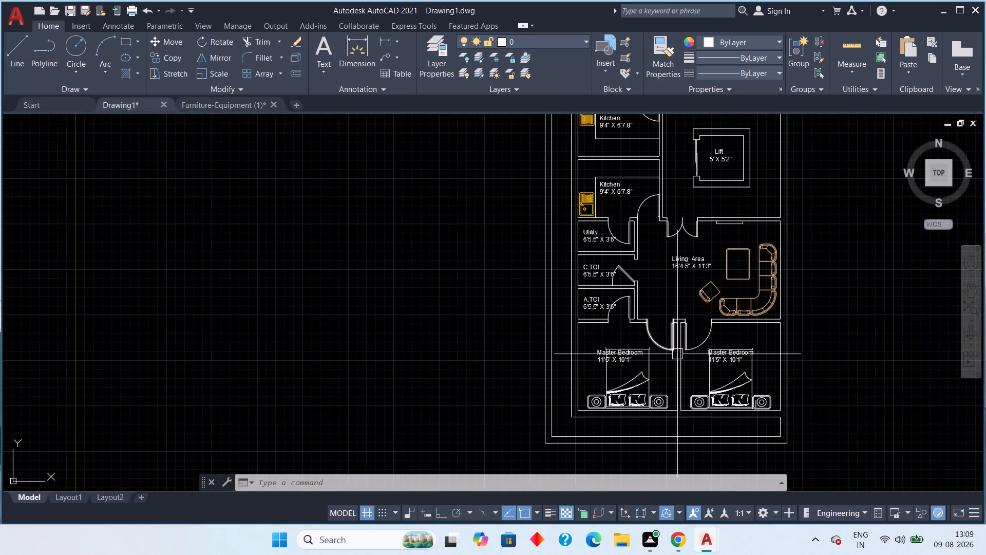
middle_click_drag(686, 294, 664, 316)
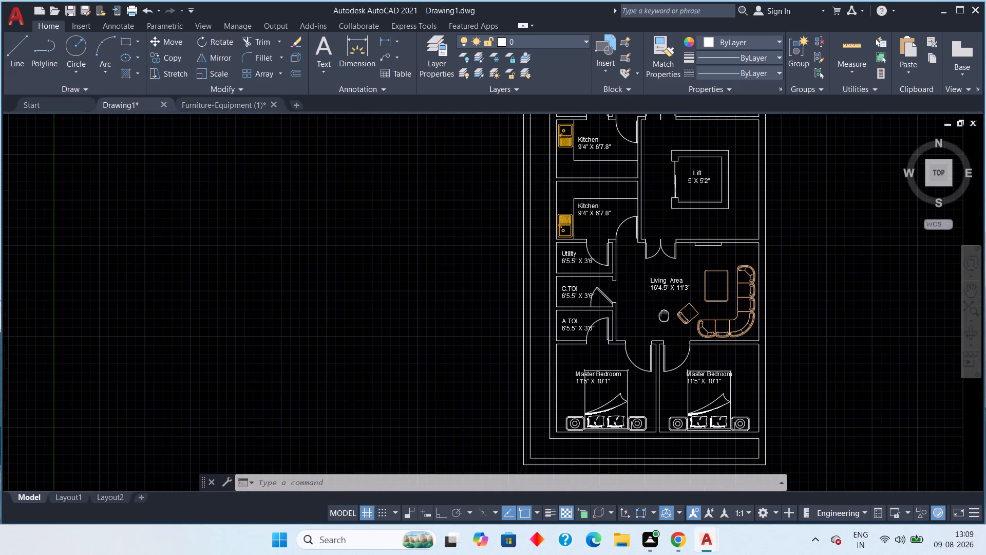
Review the whole floor plan and the lift core between the northern and southern apartments.
middle_click_drag(664, 316, 663, 316)
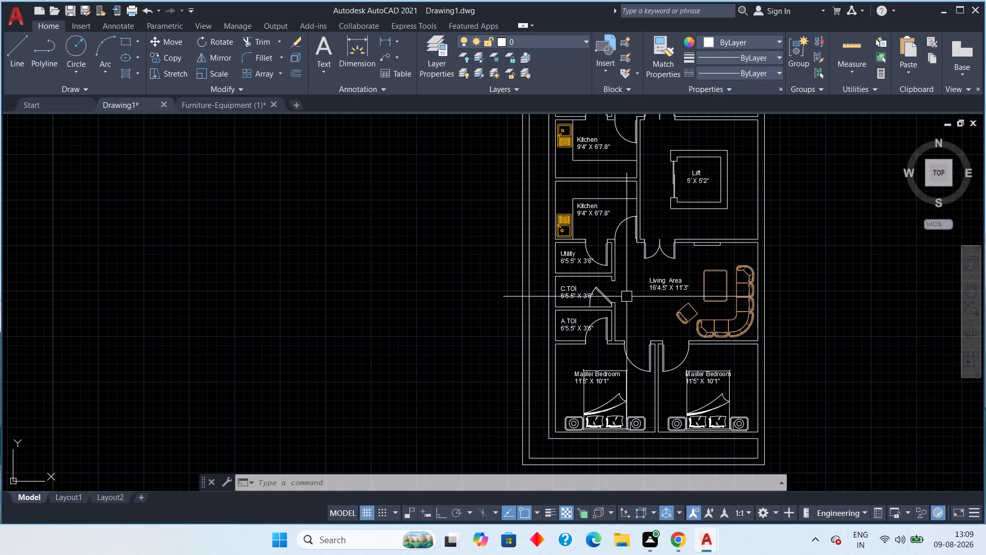
scroll(645, 286, "down", 1)
scroll(704, 250, "down", 1)
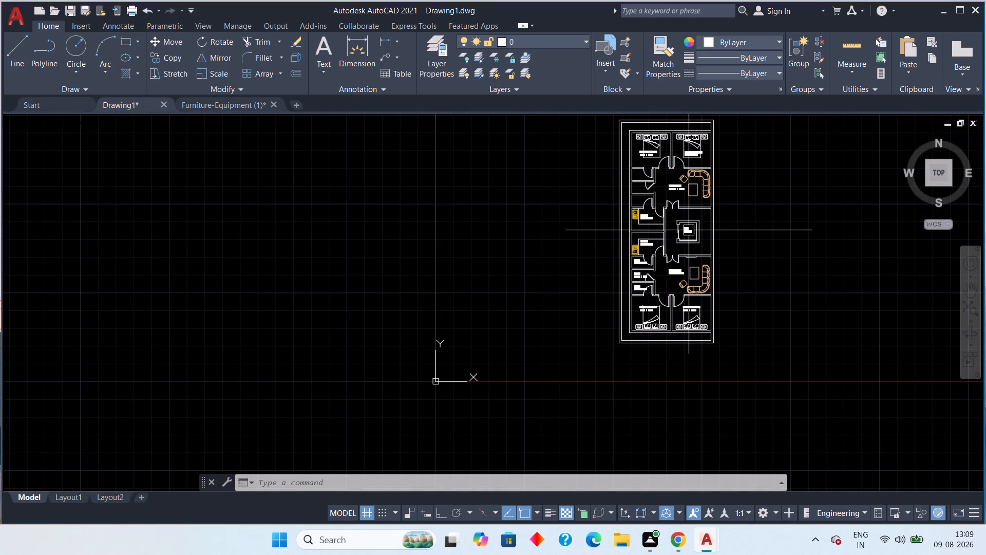
middle_click_drag(688, 230, 660, 286)
scroll(650, 301, "up", 1)
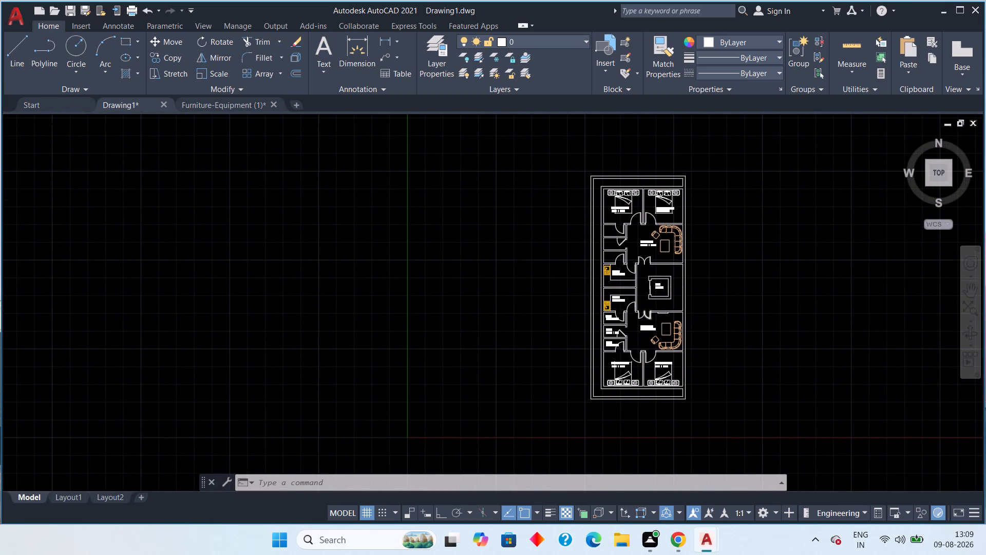
key("Escape")
key("Escape")
scroll(648, 287, "up", 3)
middle_click_drag(670, 280, 668, 305)
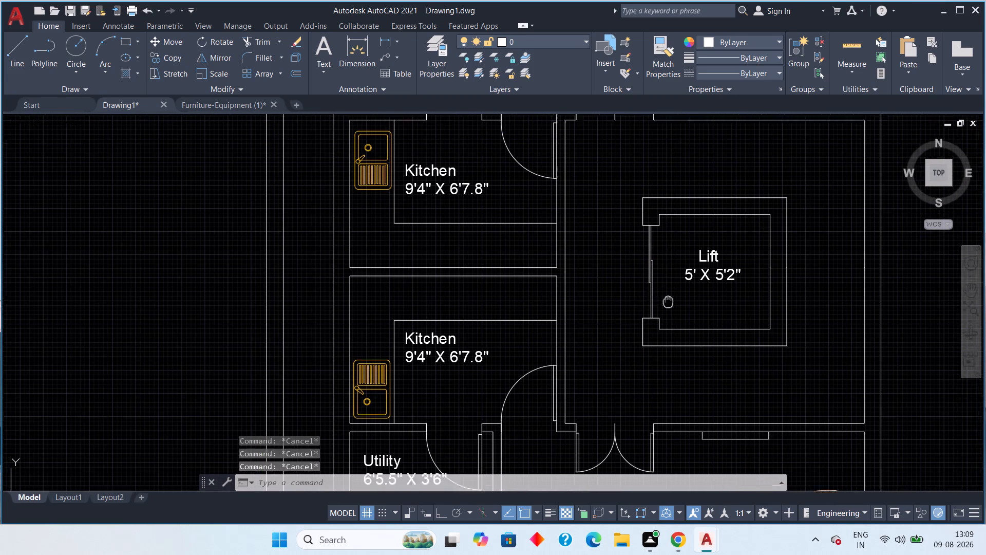
middle_click_drag(668, 305, 662, 333)
scroll(598, 351, "down", 1)
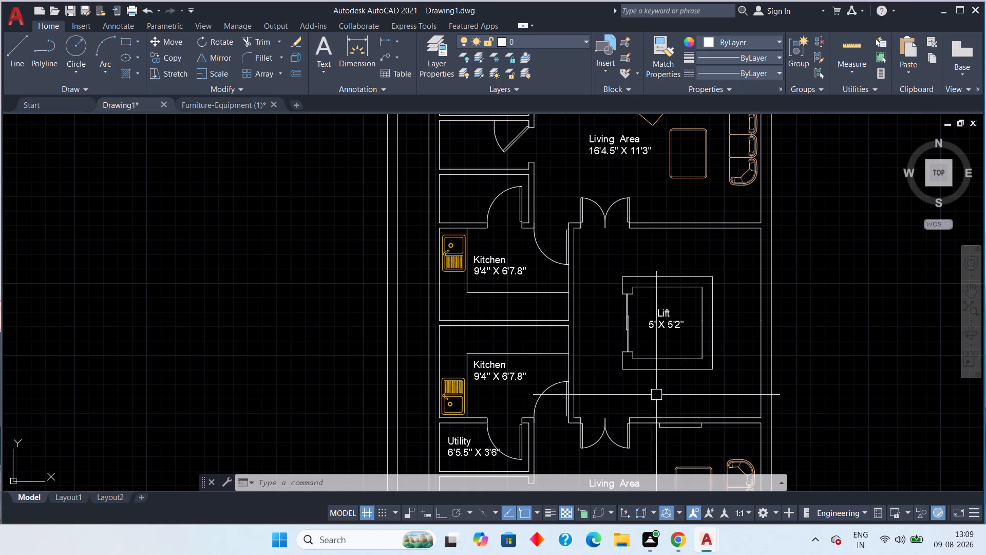
Draw a straight north-south line from the east jamb of the southern apartment's double door to the lift shaft's south wall.
scroll(637, 403, "up", 2)
middle_click_drag(624, 405, 631, 349)
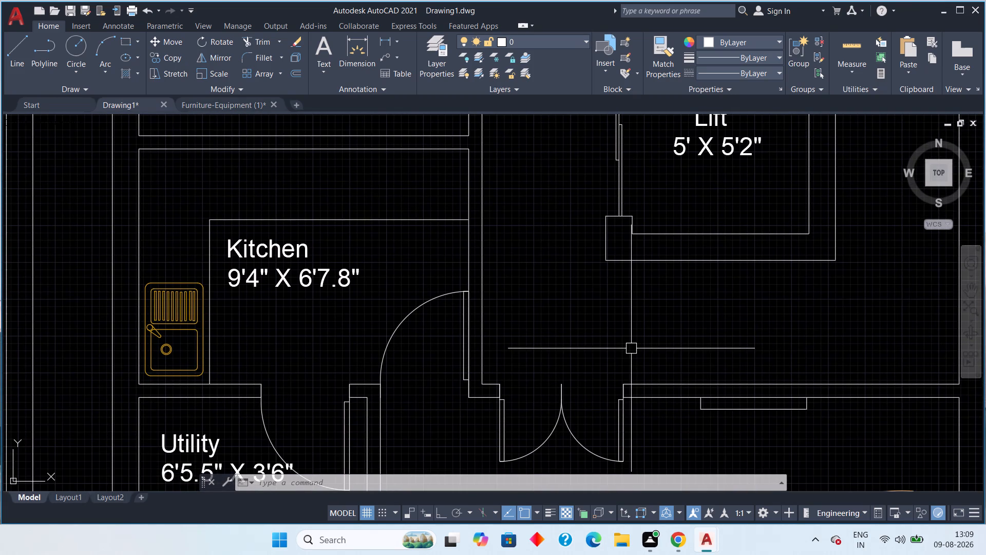
type("l")
key("space")
scroll(631, 348, "up", 2)
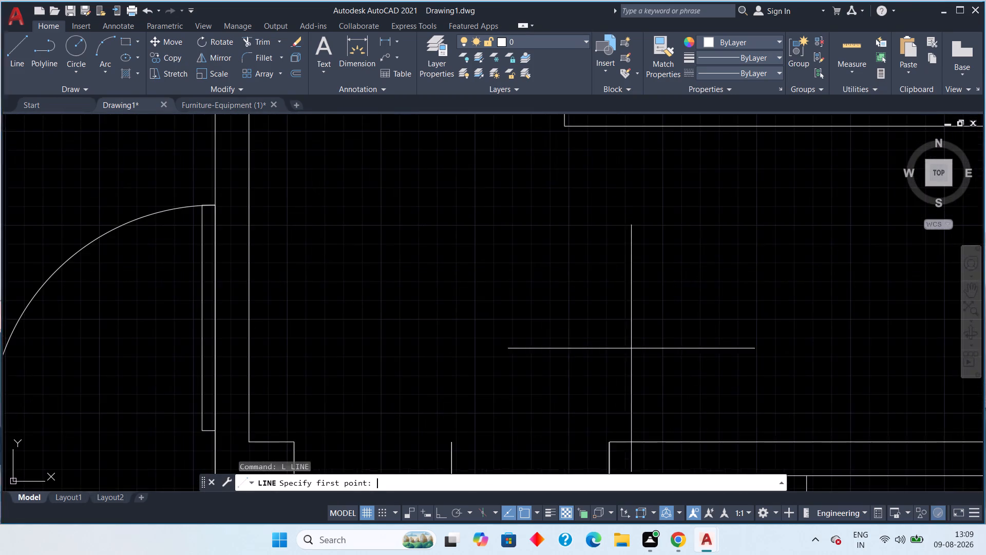
middle_click_drag(635, 357, 647, 262)
left_click(623, 347)
scroll(613, 268, "down", 3)
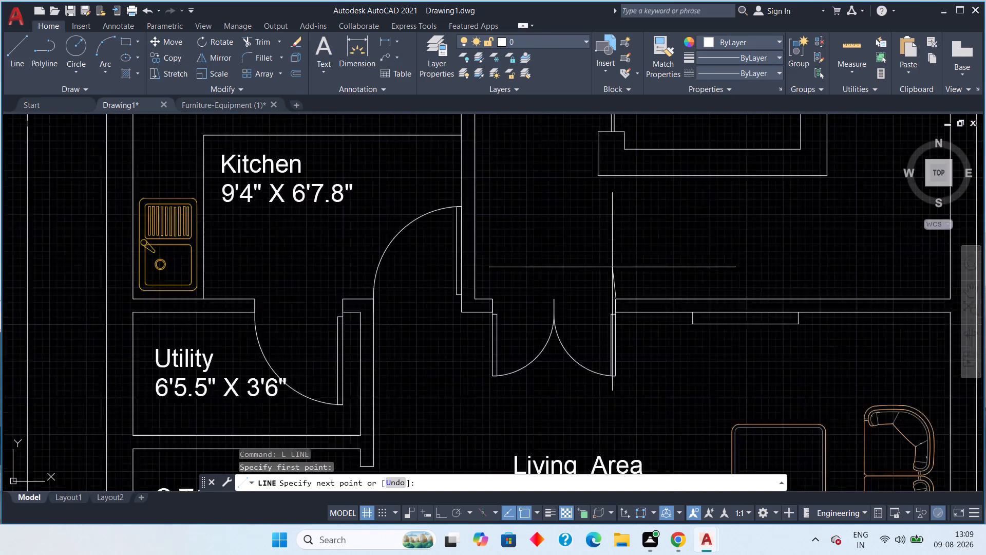
middle_click_drag(612, 225, 610, 293)
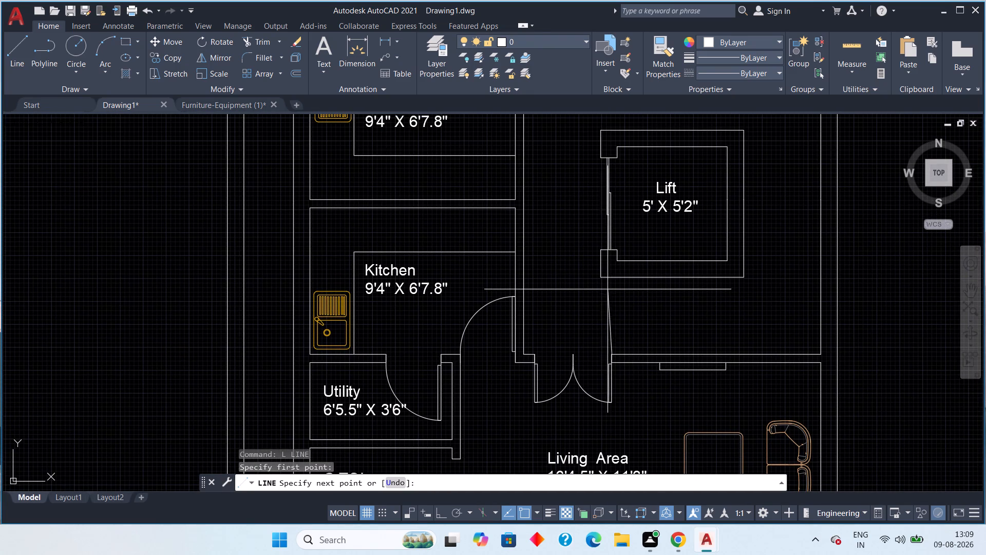
key("F8")
left_click(608, 282)
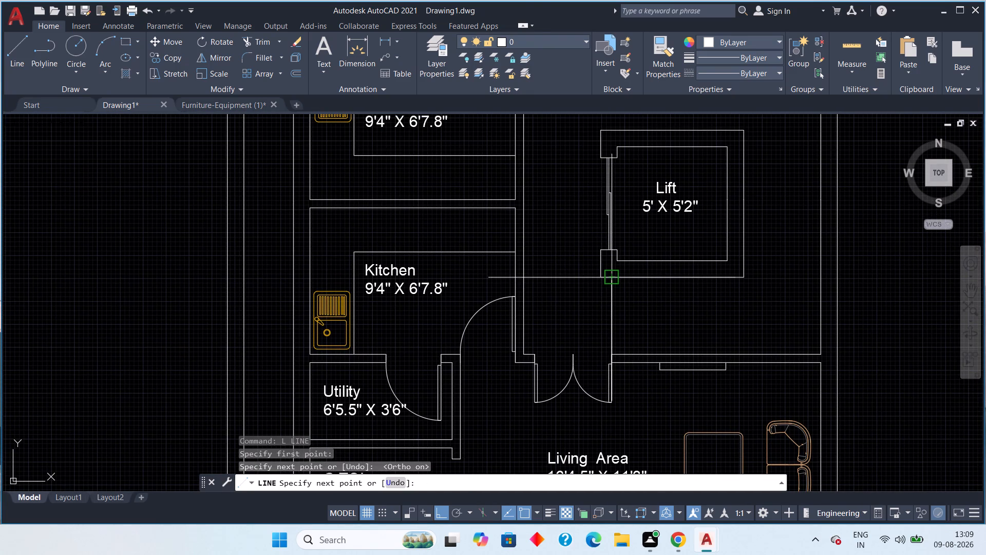
key("Escape")
key("Escape")
key("Escape")
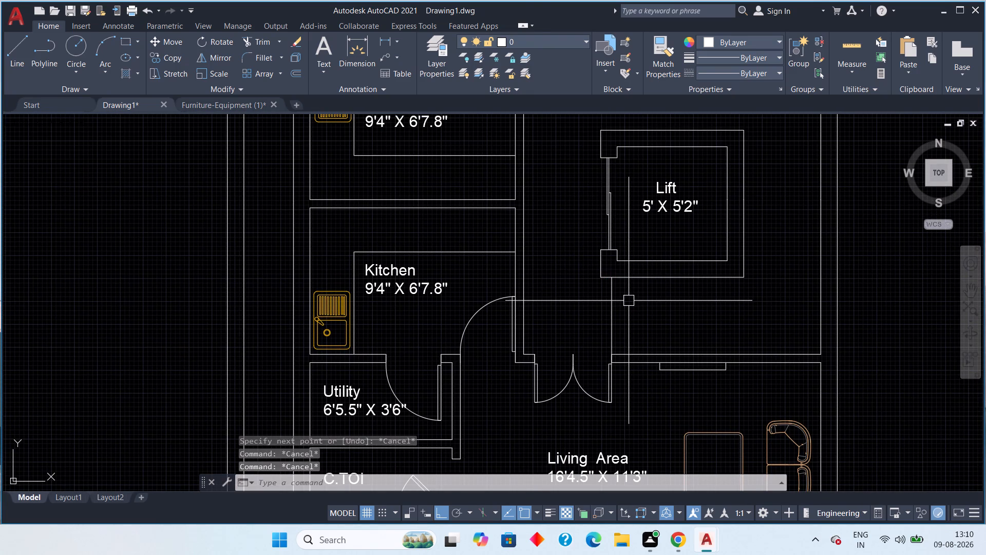
Offset the line south of the lift eastward seven times in succession at 10" spacing to form stair treads.
type("off 10\"")
key("space")
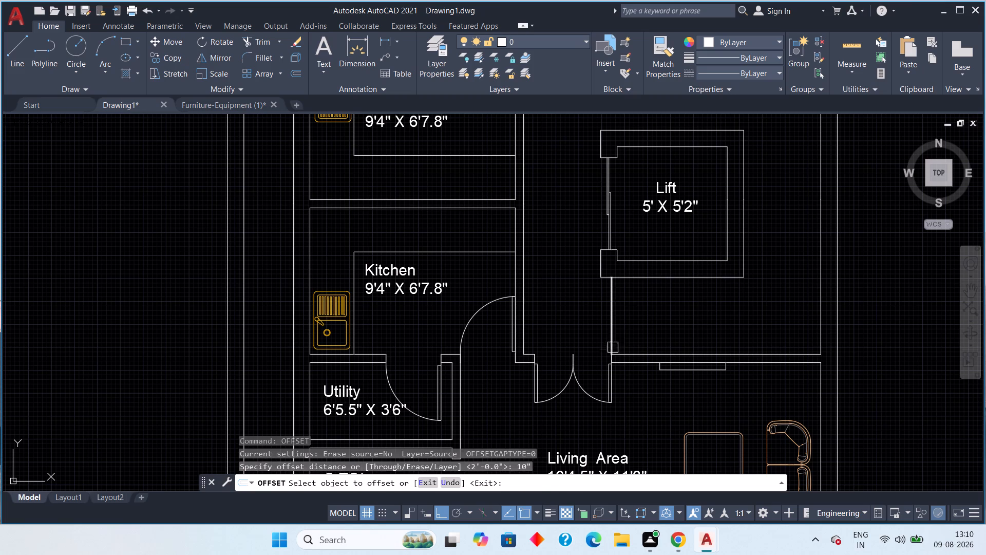
left_click(612, 336)
left_click(665, 322)
left_click_drag(630, 337, 639, 337)
left_click(682, 333)
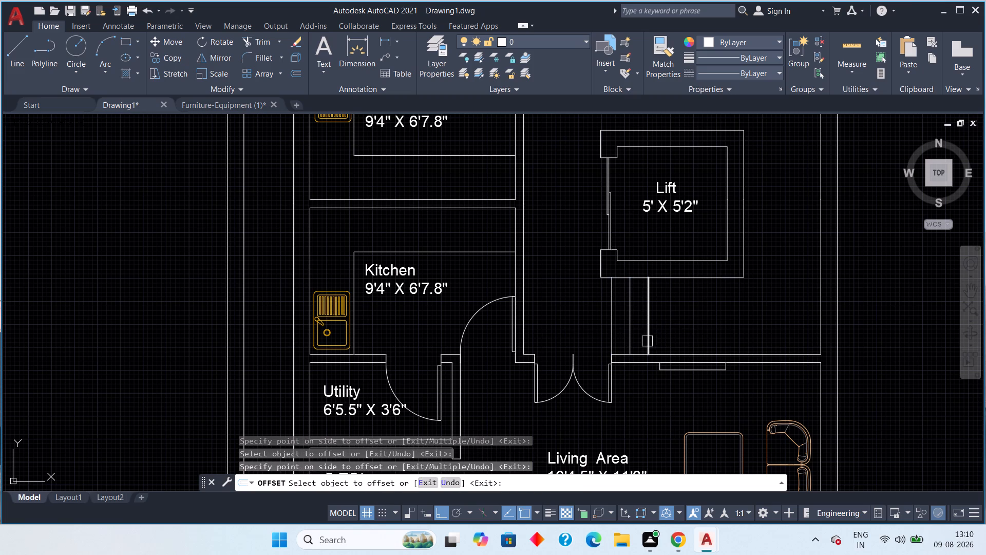
left_click_drag(647, 341, 657, 340)
left_click(677, 336)
left_click_drag(671, 340, 682, 337)
left_click(699, 335)
left_click_drag(687, 340, 687, 340)
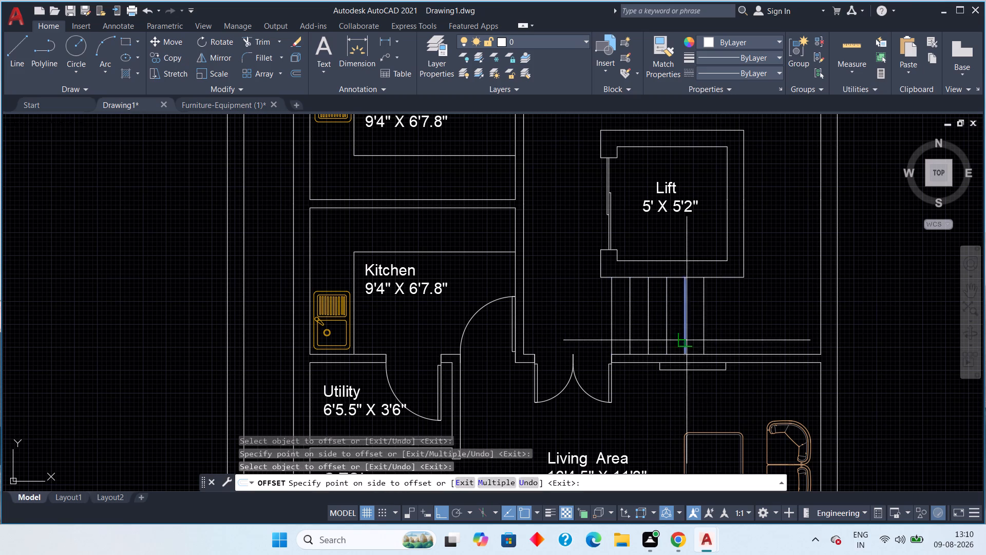
left_click_drag(687, 340, 693, 340)
left_click(705, 338)
left_click_drag(706, 338, 711, 338)
left_click(733, 335)
left_click_drag(724, 338, 729, 338)
left_click(745, 336)
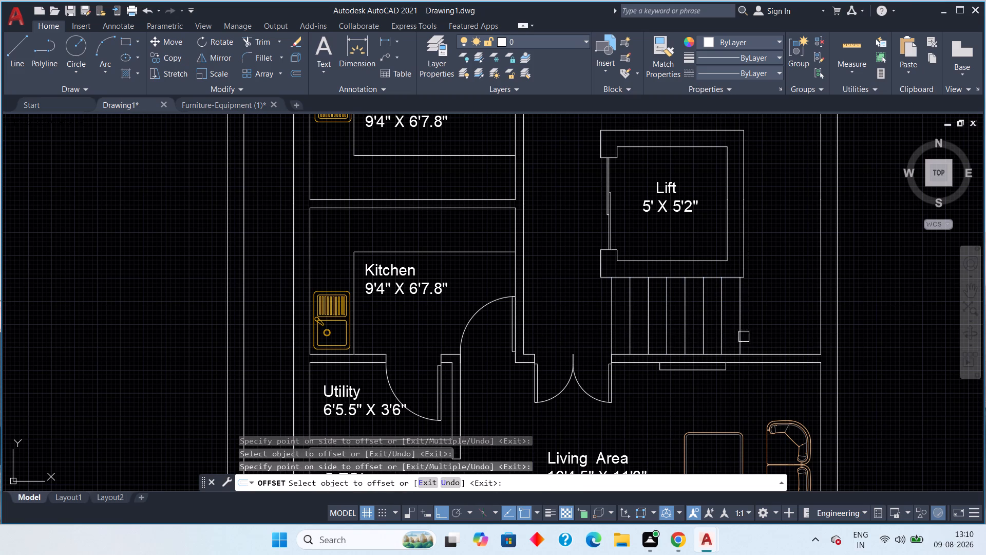
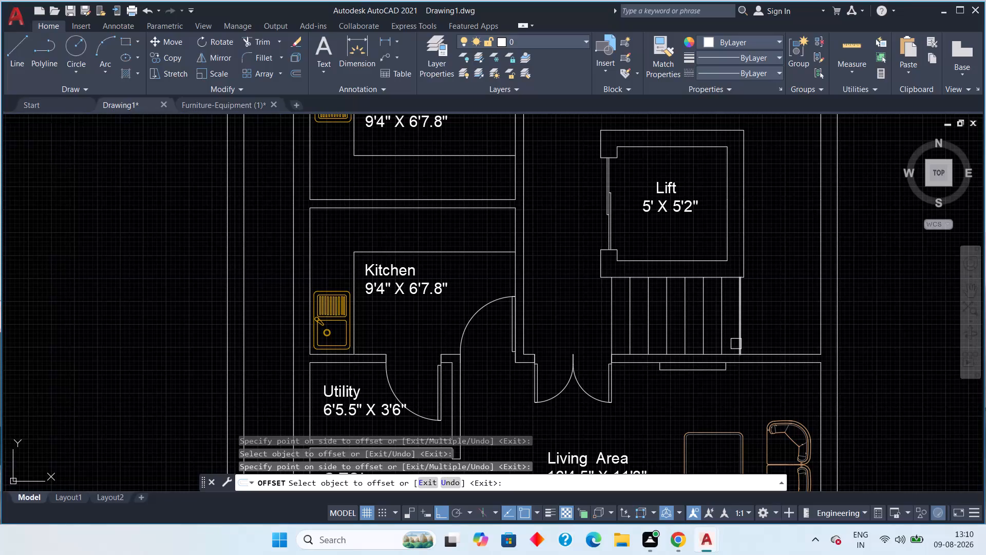
Draw a horizontal line from the lift enclosure's lower-right corner across to the inner face of the outer wall.
key("Escape")
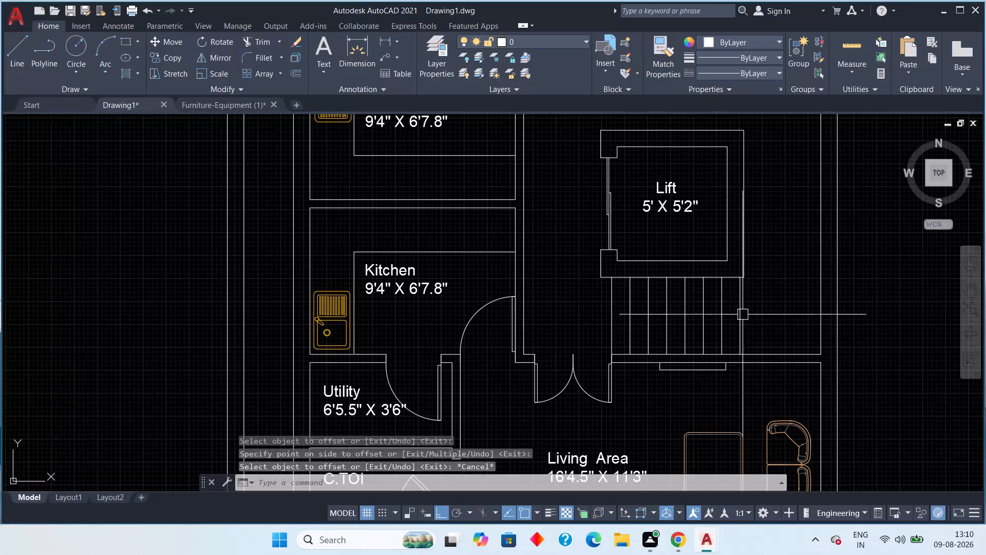
key("Escape")
middle_click_drag(772, 282, 709, 317)
type("l")
key("space")
scroll(693, 306, "up", 3)
left_click_drag(643, 337, 649, 337)
middle_click_drag(854, 331, 728, 329)
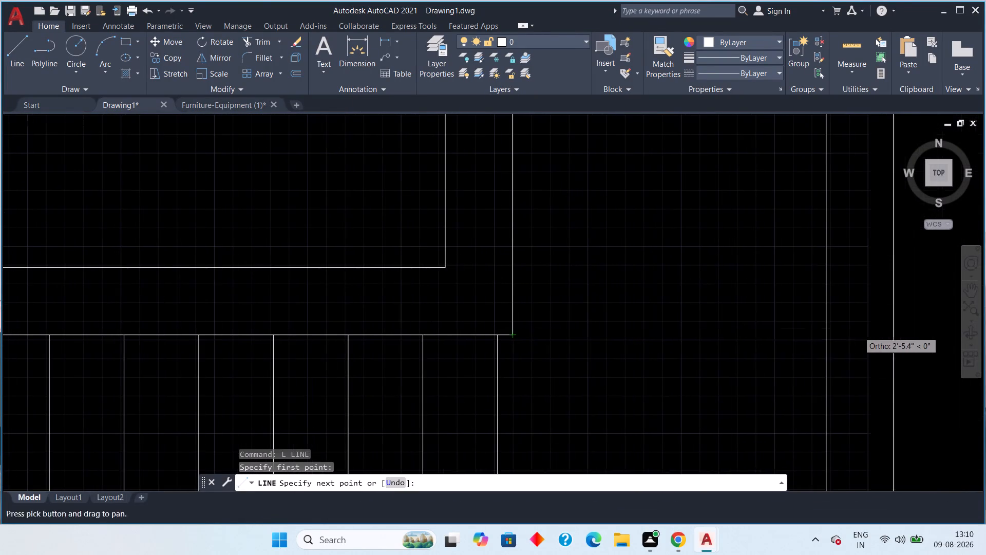
left_click(833, 332)
key("Escape")
Draw a vertical line from the lift enclosure's upper-right corner up to the wall above it.
middle_click_drag(777, 252, 744, 388)
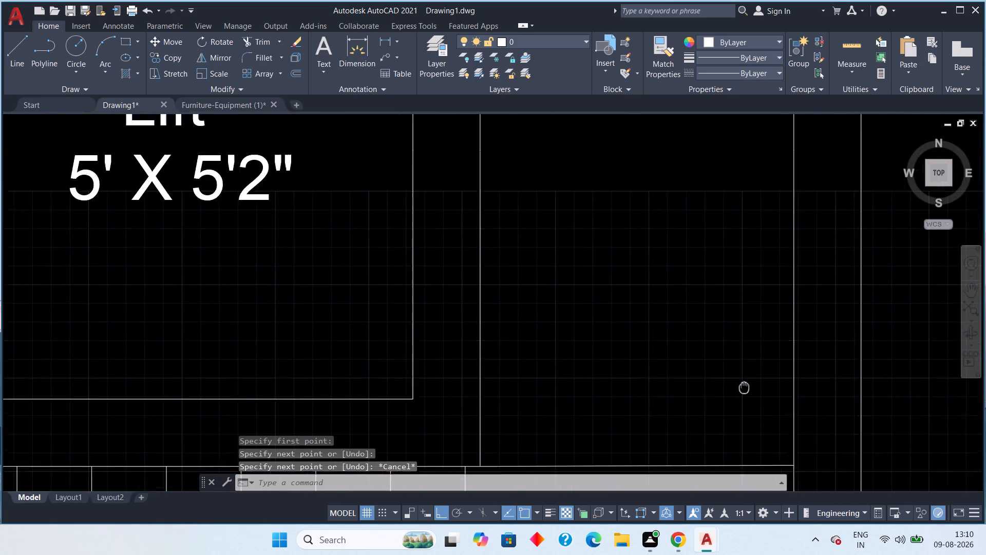
middle_click_drag(744, 388, 743, 390)
scroll(741, 381, "down", 2)
middle_click_drag(677, 257, 667, 362)
key("space")
middle_click_drag(650, 325, 629, 347)
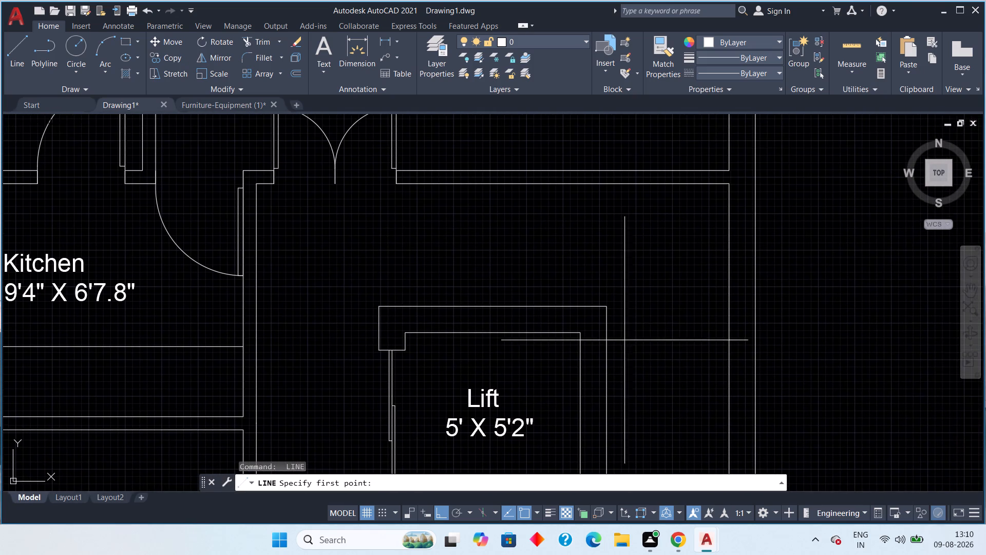
left_click(610, 310)
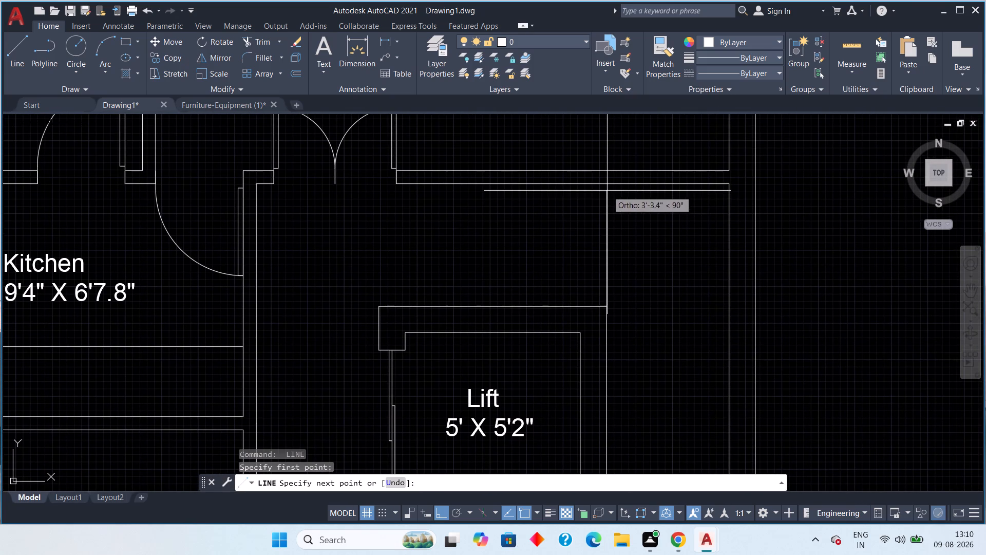
left_click(607, 187)
key("Escape")
key("Escape")
key("Escape")
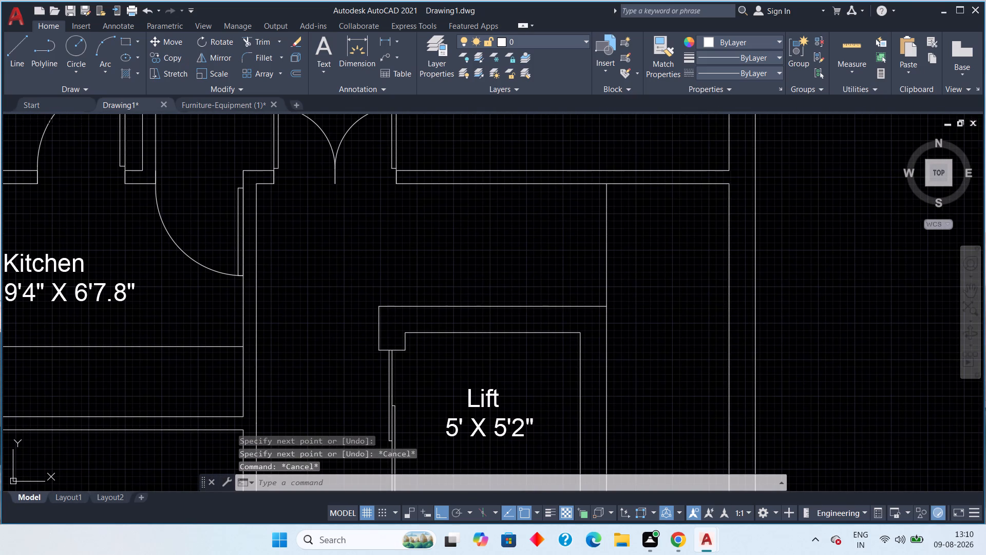
Offset the vertical line above the lift leftward seven times in succession at 10" spacing to form the upper flight's treads.
type("off")
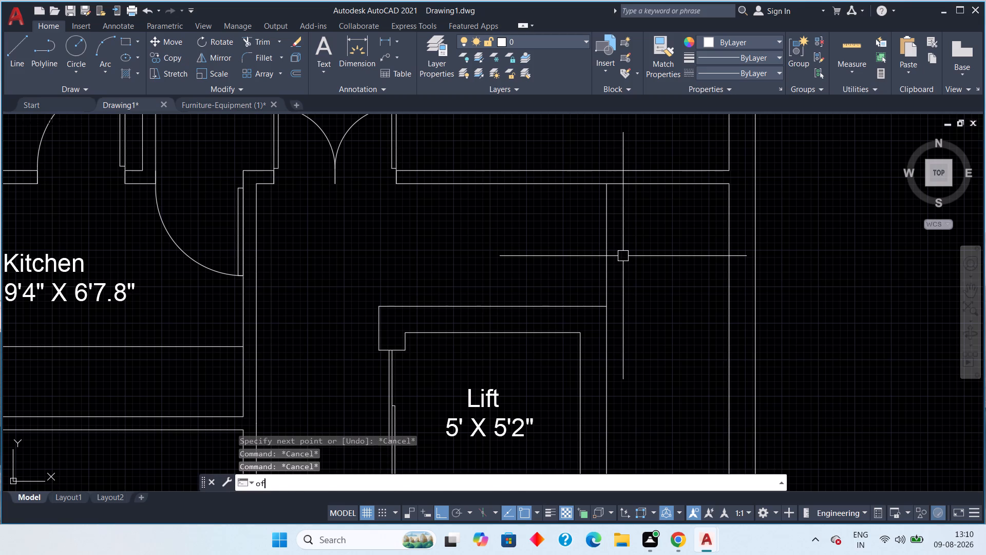
key("space")
type("10\"")
key("space")
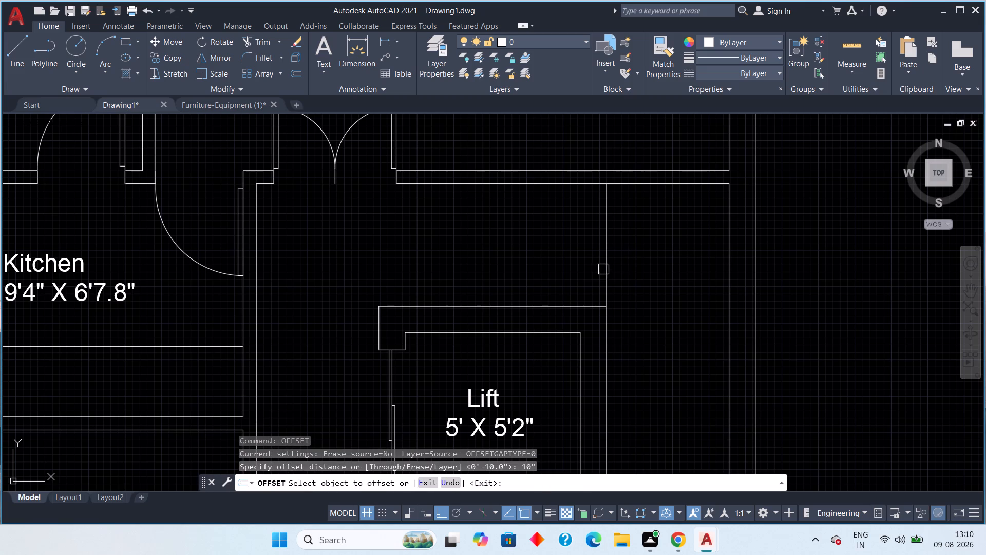
left_click_drag(607, 267, 587, 267)
left_click(548, 272)
left_click_drag(575, 267, 558, 268)
left_click(550, 271)
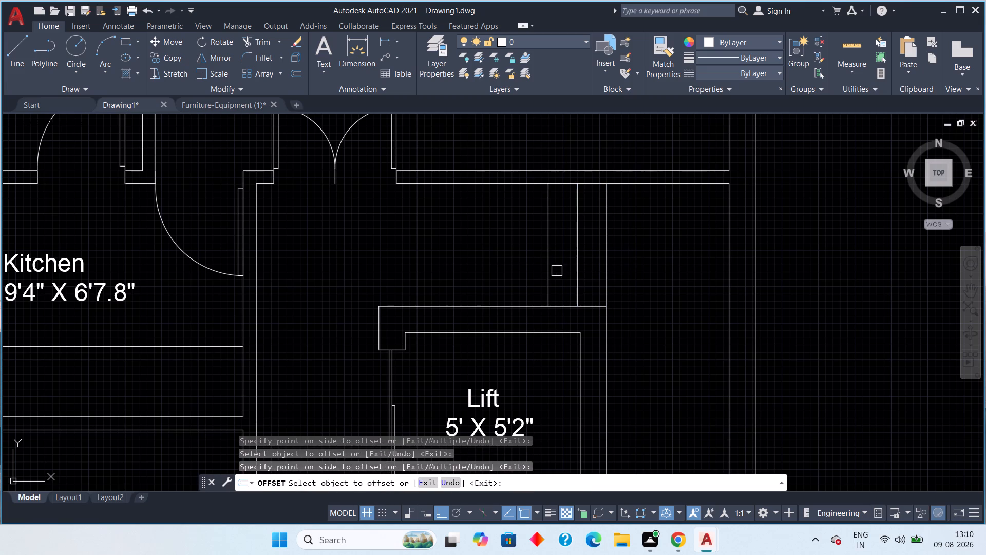
left_click_drag(550, 274, 545, 272)
left_click(529, 272)
left_click_drag(519, 276, 491, 277)
left_click(437, 284)
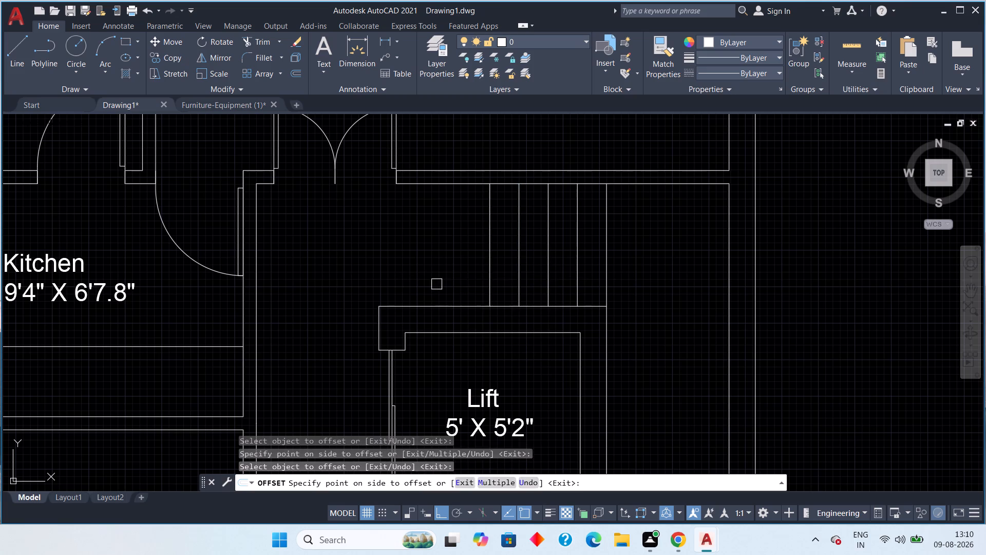
left_click_drag(488, 270, 451, 280)
left_click(430, 283)
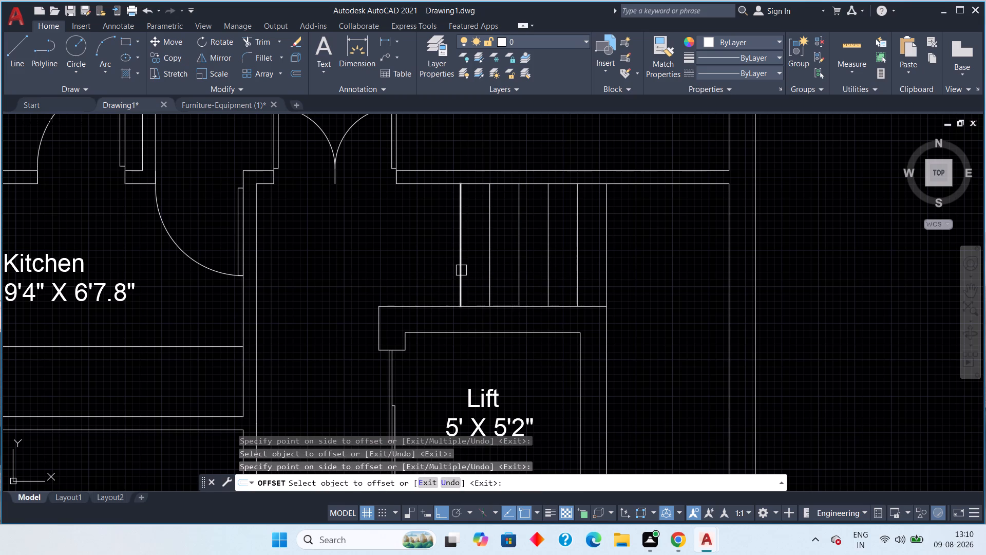
left_click_drag(460, 270, 432, 280)
left_click(417, 286)
left_click_drag(429, 276, 411, 283)
left_click(378, 297)
Offset the horizontal line beside the lift upward eight times in succession at 10" spacing to form the side flight's treads.
scroll(432, 289, "down", 2)
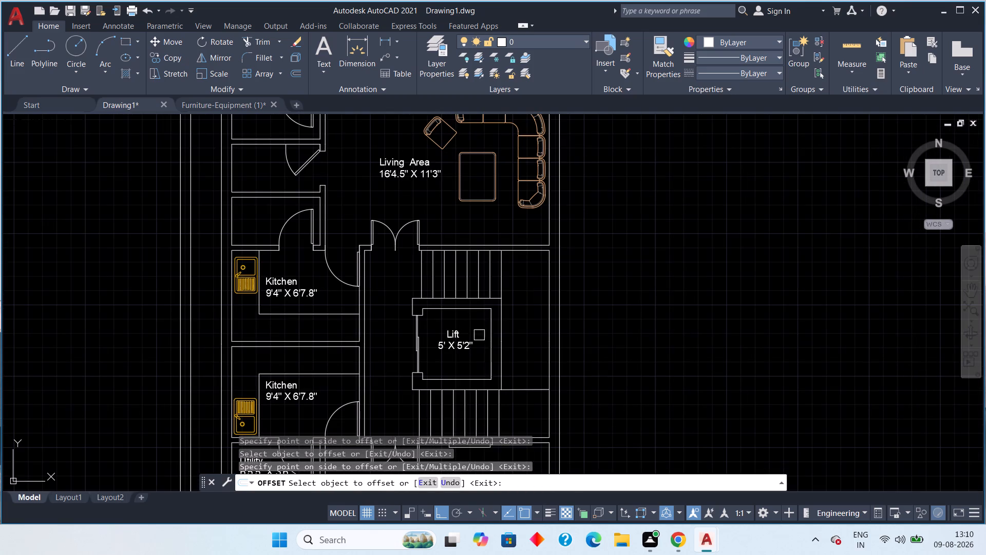
scroll(503, 381, "up", 2)
left_click_drag(526, 405, 528, 388)
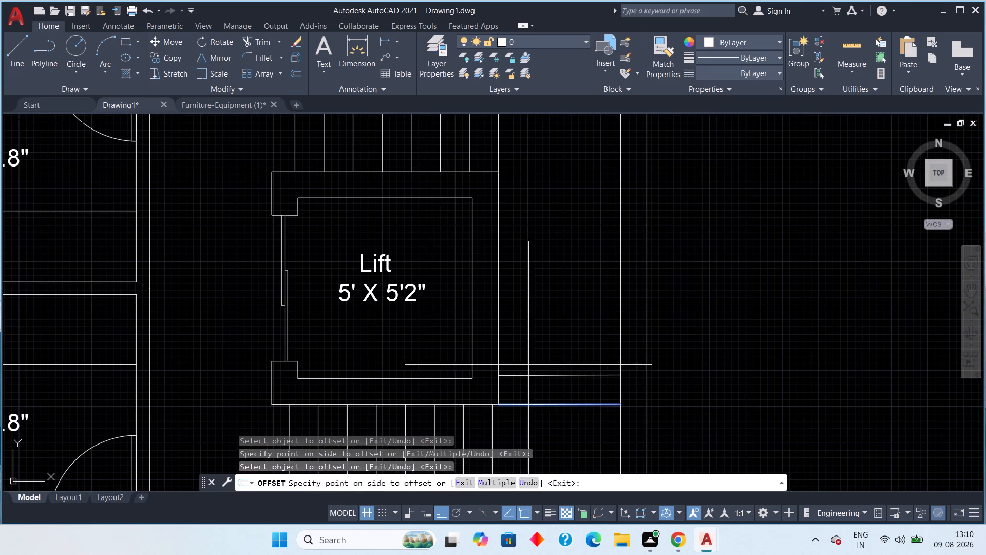
left_click(528, 356)
left_click_drag(529, 378, 529, 368)
left_click_drag(530, 327, 533, 338)
left_click_drag(533, 350, 529, 324)
left_click(528, 312)
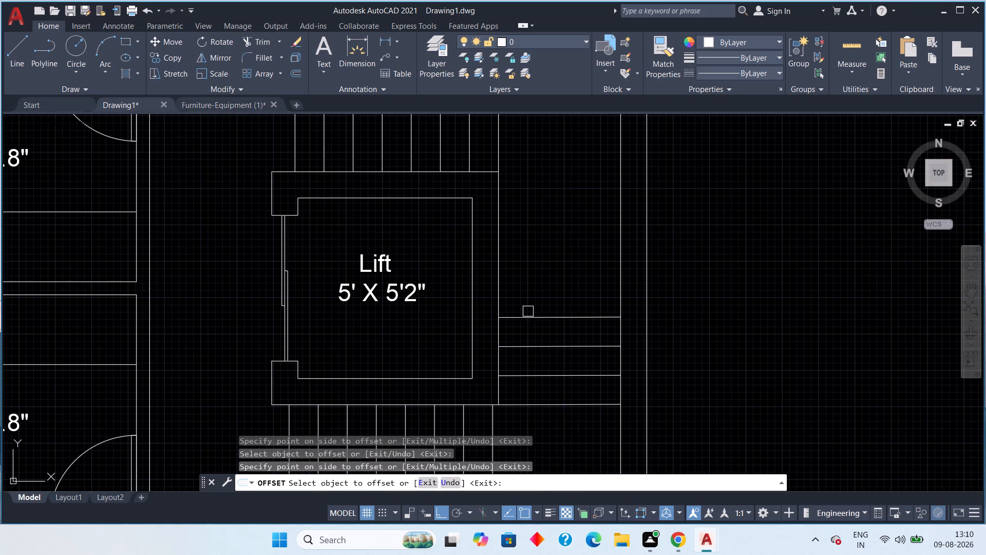
left_click_drag(535, 321, 535, 312)
left_click(535, 299)
left_click(535, 290)
left_click(537, 274)
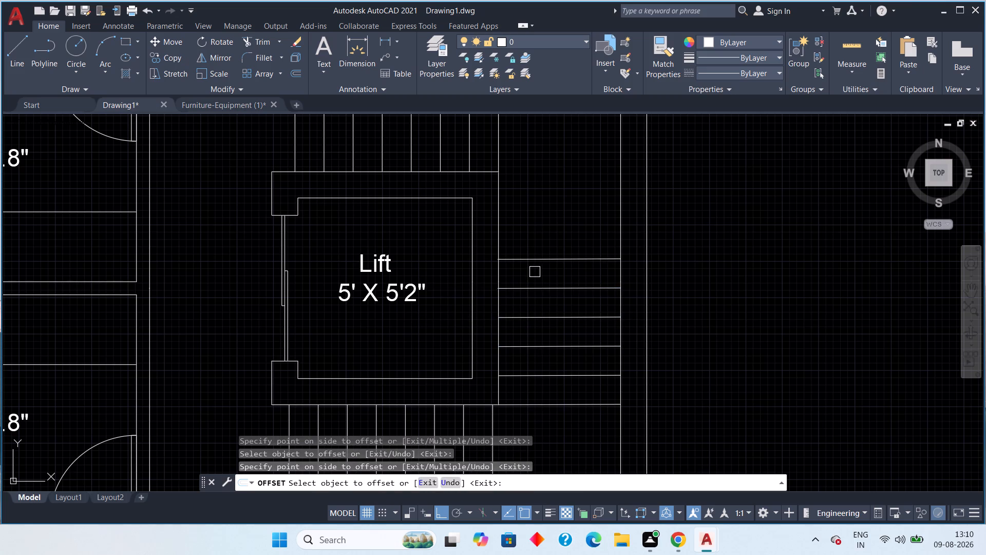
left_click(533, 262)
left_click(533, 248)
left_click(535, 229)
left_click(538, 209)
left_click(538, 198)
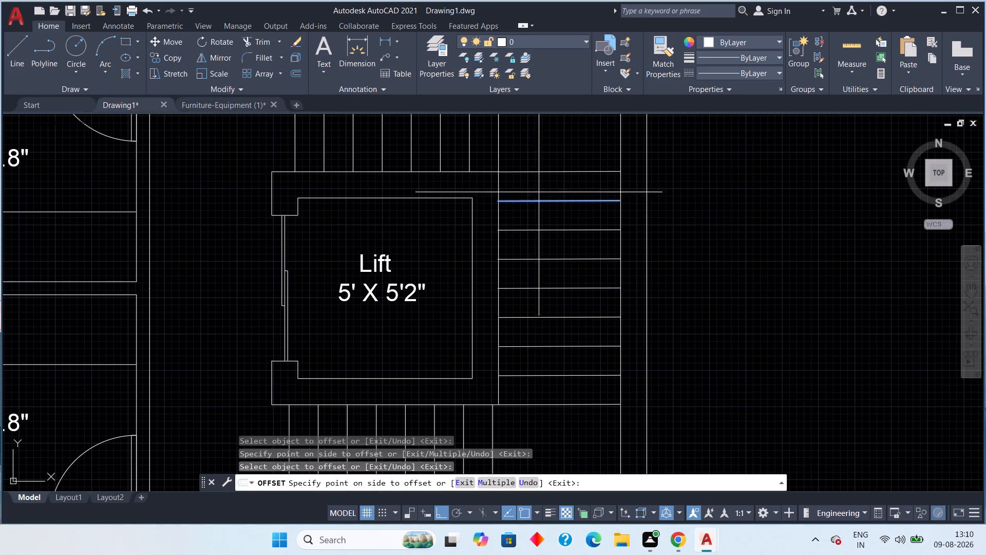
left_click(540, 188)
scroll(539, 213, "down", 2)
scroll(535, 194, "up", 2)
middle_click_drag(545, 180, 545, 180)
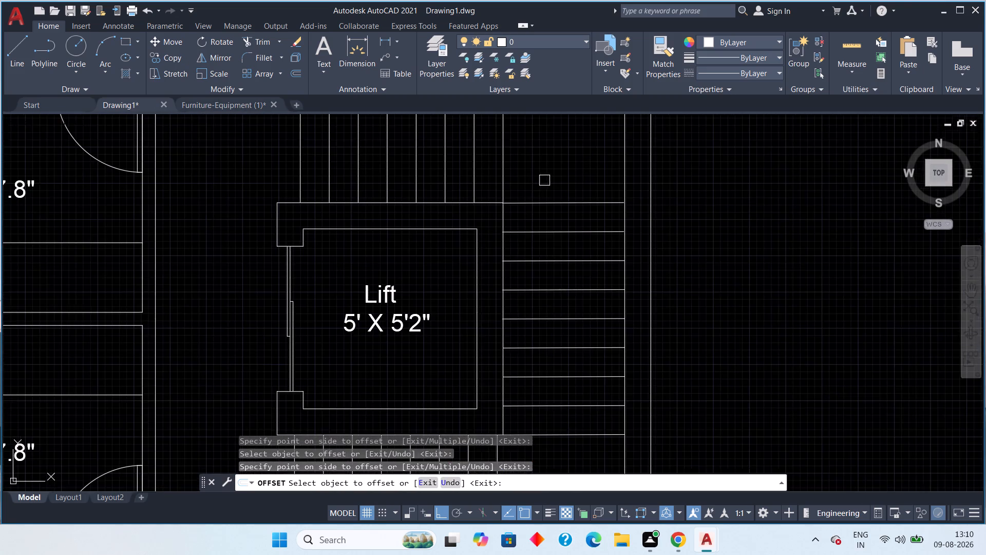
middle_click_drag(545, 180, 496, 236)
key("Escape")
key("Escape")
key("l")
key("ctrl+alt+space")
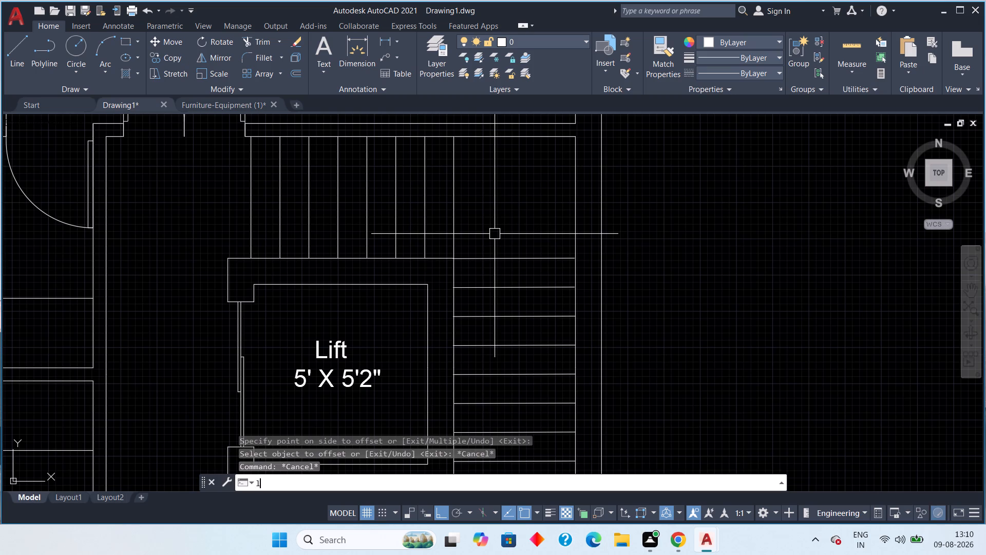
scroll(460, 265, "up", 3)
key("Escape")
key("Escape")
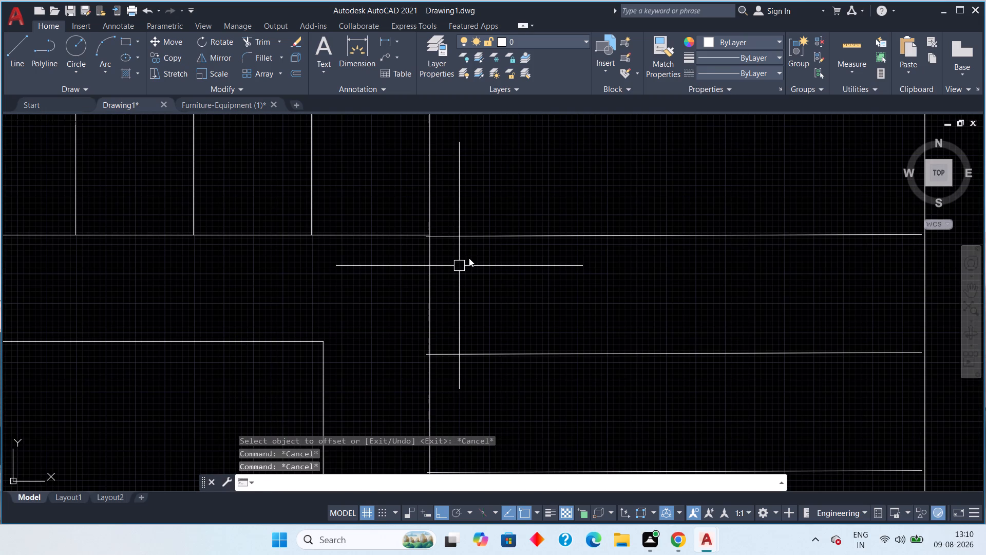
With Ortho off, draw a diagonal line from the lift enclosure's upper-right corner to the stairwell's upper-right inner wall corner.
type("l")
key("space")
scroll(468, 230, "up", 3)
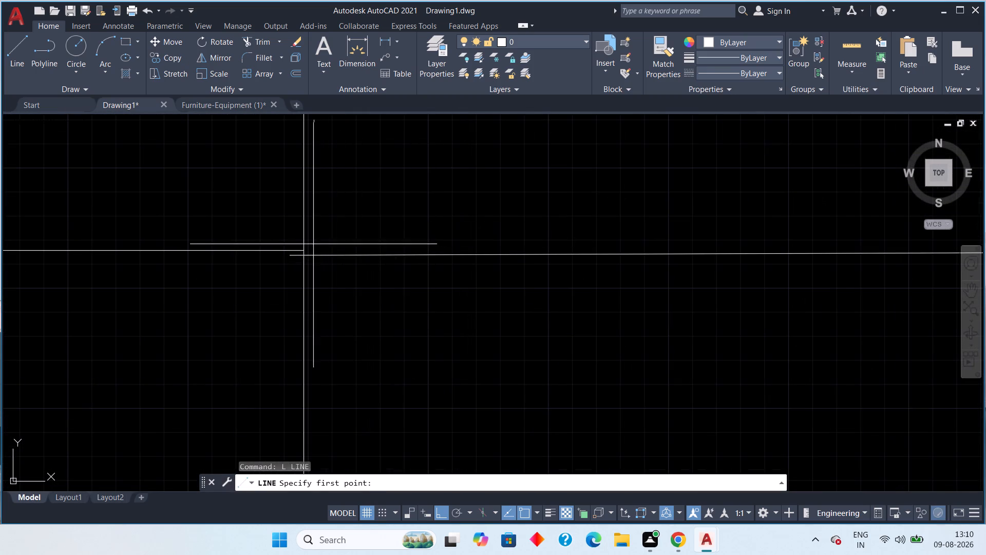
scroll(312, 247, "up", 4)
left_click(250, 264)
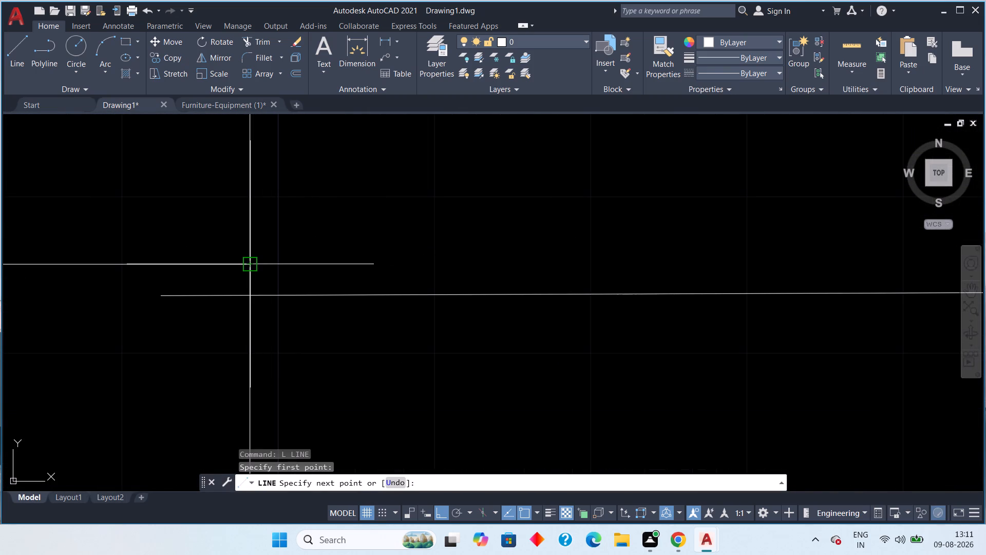
scroll(356, 211, "down", 2)
middle_click_drag(470, 154, 427, 201)
scroll(435, 179, "down", 2)
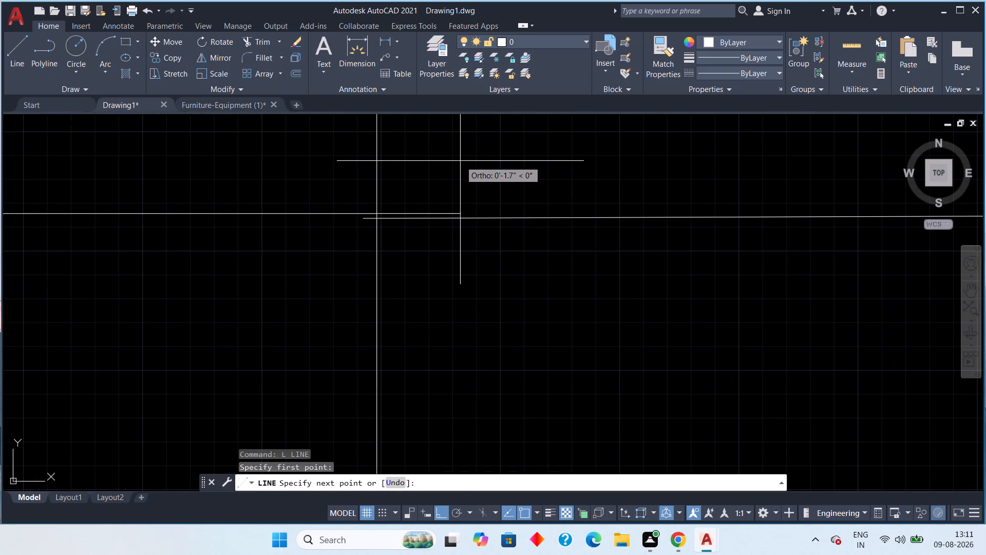
key("F8")
scroll(460, 161, "down", 2)
middle_click_drag(485, 144, 241, 391)
scroll(239, 392, "down", 3)
middle_click_drag(461, 260, 401, 303)
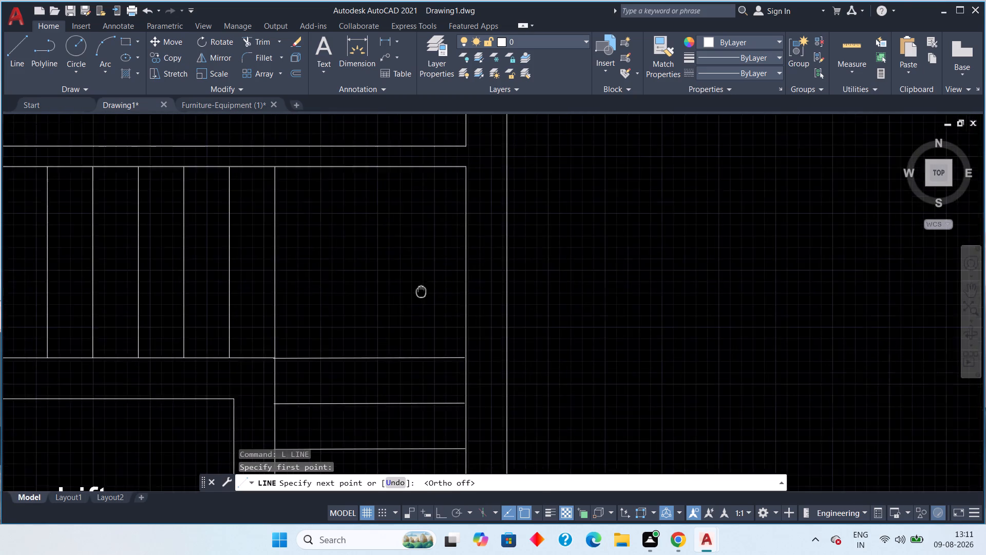
middle_click_drag(401, 303, 367, 313)
scroll(396, 212, "up", 3)
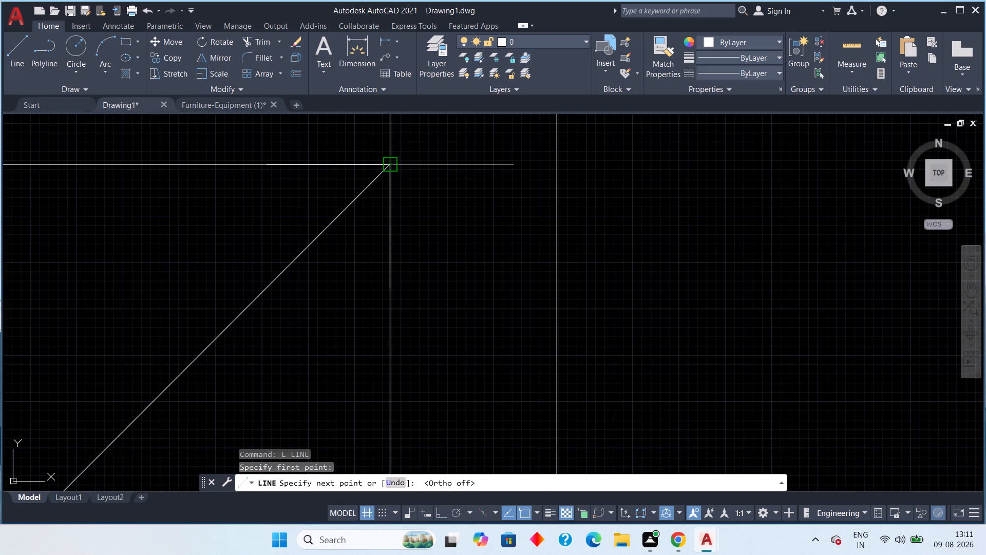
left_click(394, 169)
scroll(367, 198, "down", 3)
key("Escape")
Draw a diagonal line from the lift enclosure's lower-right corner to the stairwell's lower-right inner wall corner.
middle_click_drag(310, 306, 354, 209)
scroll(354, 209, "down", 2)
middle_click_drag(343, 345, 340, 265)
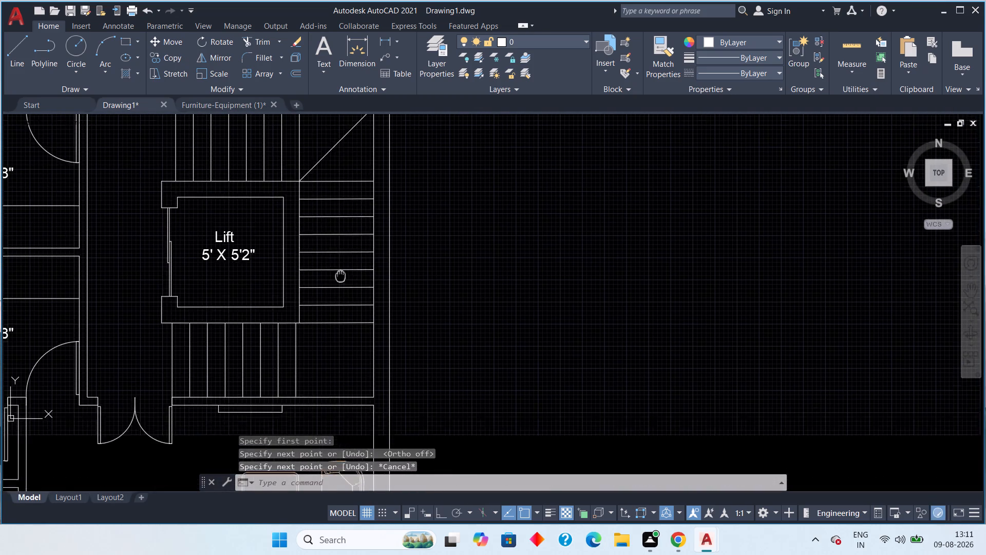
middle_click_drag(340, 265, 340, 252)
key("l")
key("space")
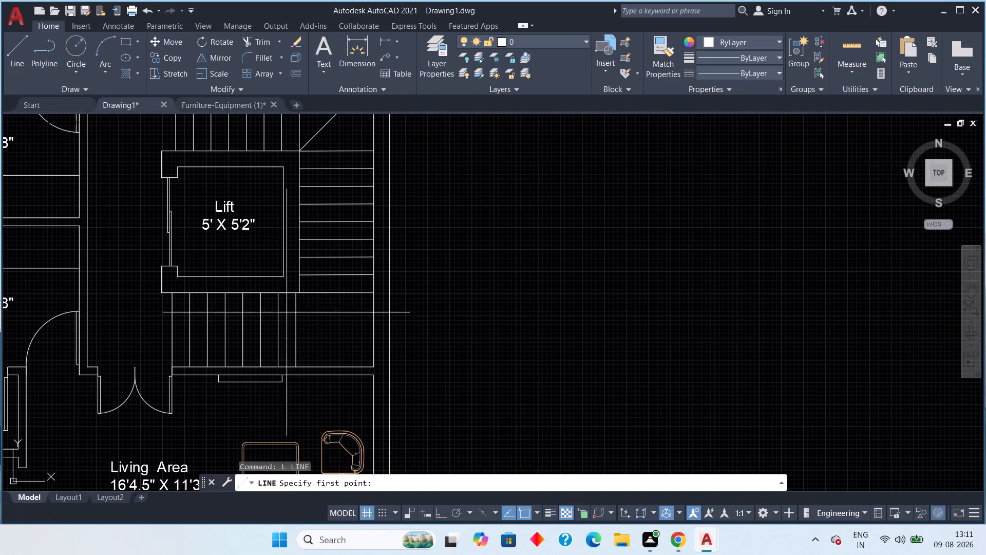
scroll(287, 312, "up", 4)
scroll(372, 195, "up", 3)
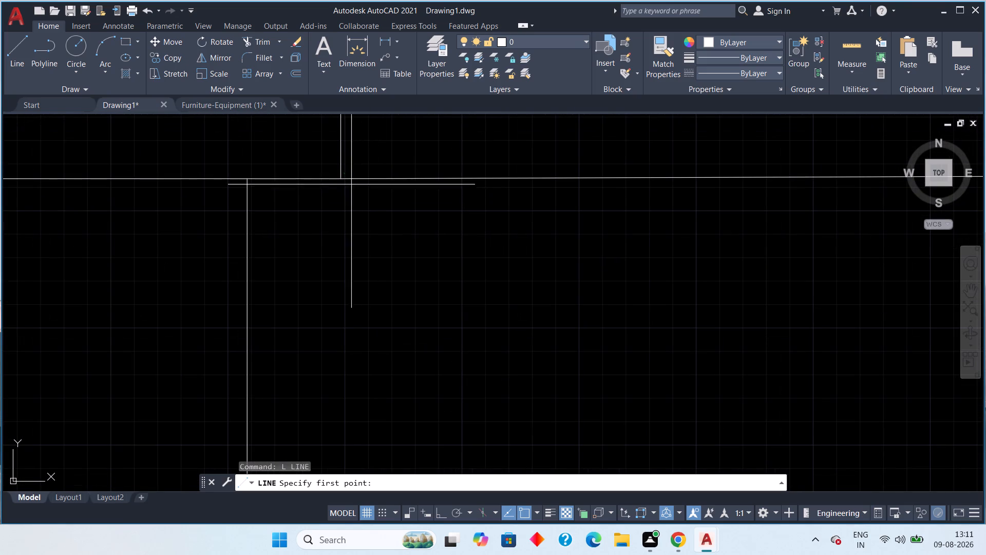
left_click(340, 178)
scroll(465, 339, "down", 4)
middle_click_drag(579, 370, 416, 272)
middle_click_drag(528, 372, 457, 254)
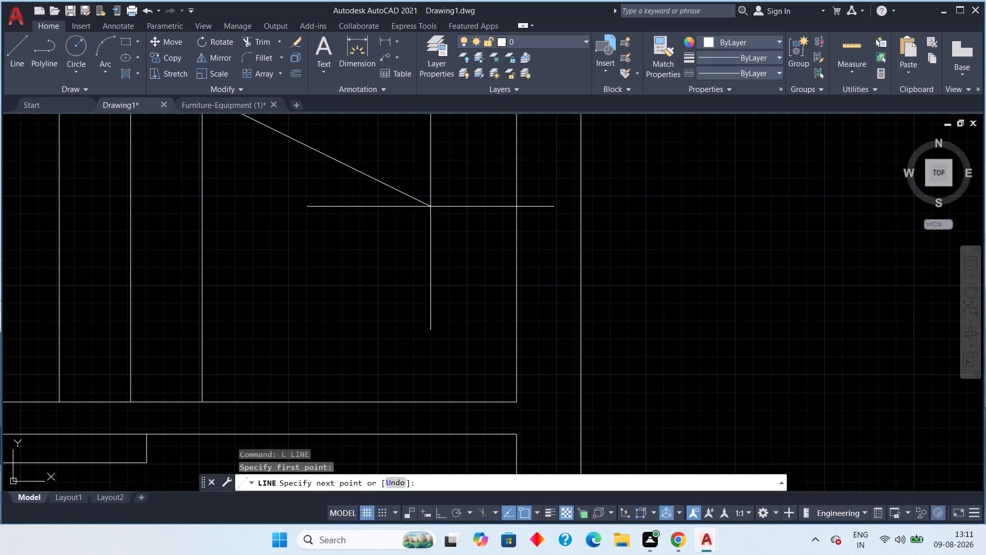
left_click(515, 403)
key("Escape")
key("Escape")
key("Escape")
Examine the staircase around the lift, checking where the tread lines and diagonals meet the lift enclosure.
scroll(471, 365, "down", 3)
middle_click_drag(462, 379, 580, 433)
scroll(430, 331, "up", 7)
middle_click_drag(537, 349, 319, 244)
scroll(294, 232, "down", 5)
middle_click_drag(519, 291, 489, 281)
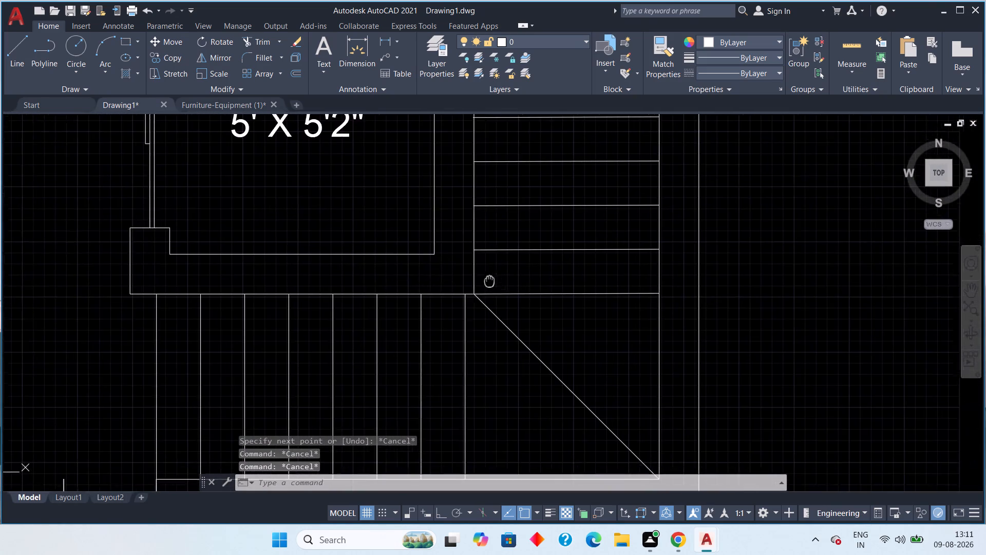
middle_click_drag(489, 281, 488, 281)
scroll(486, 280, "up", 4)
scroll(416, 320, "up", 3)
middle_click_drag(404, 287, 415, 256)
scroll(419, 252, "down", 2)
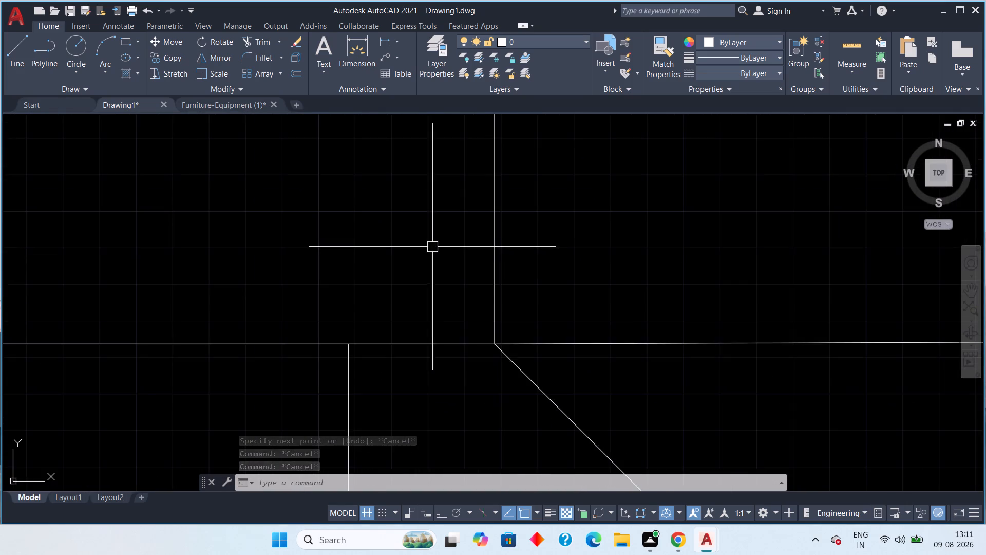
scroll(529, 216, "down", 3)
middle_click_drag(592, 201, 483, 516)
scroll(488, 508, "down", 10)
middle_click_drag(485, 337, 481, 387)
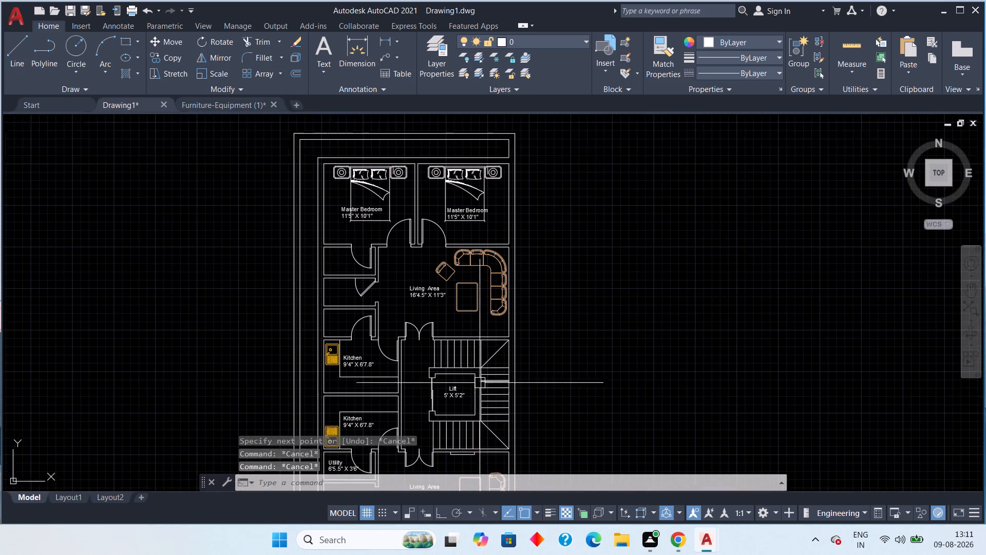
scroll(482, 386, "up", 7)
middle_click_drag(486, 352, 477, 429)
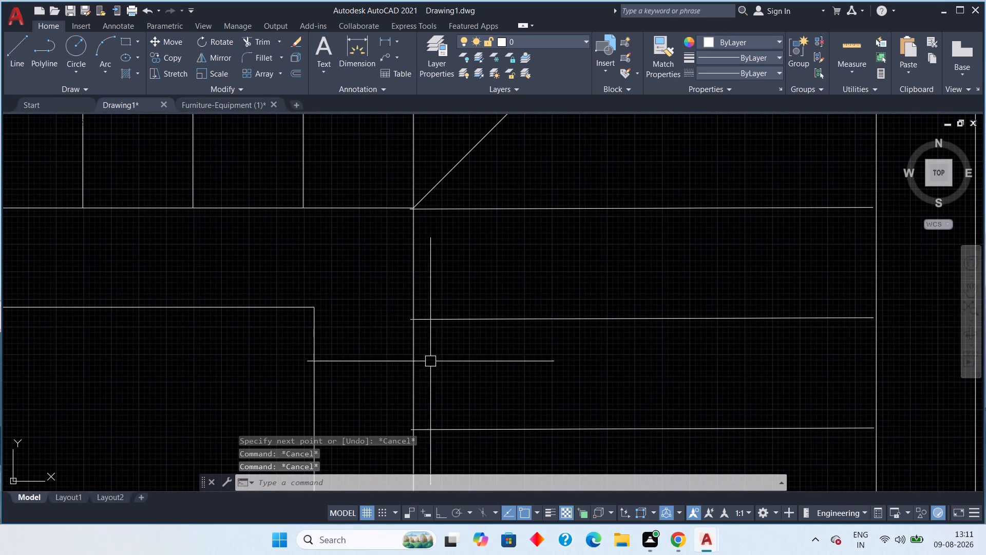
middle_click_drag(440, 351, 524, 177)
scroll(494, 341, "down", 4)
middle_click_drag(507, 321, 507, 206)
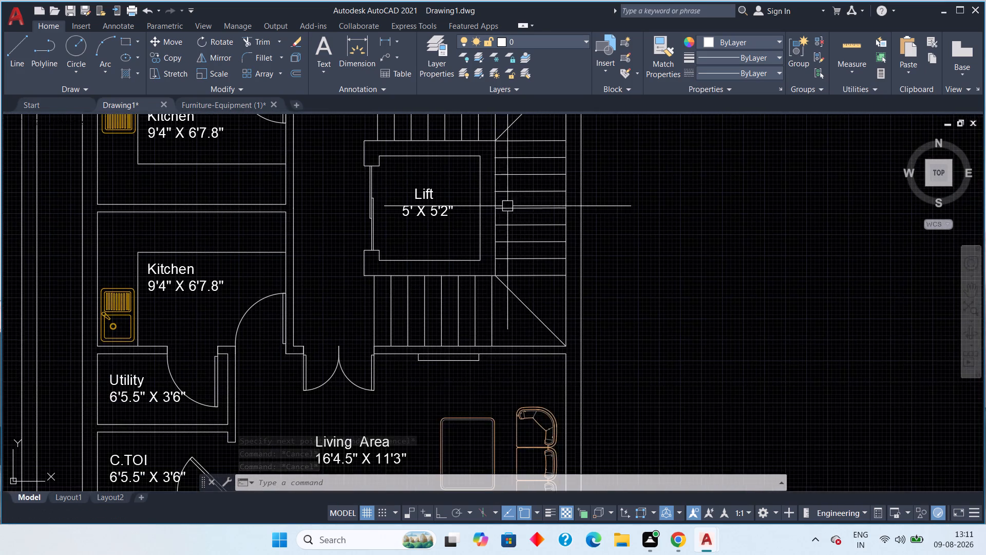
scroll(494, 251, "up", 4)
scroll(480, 373, "up", 2)
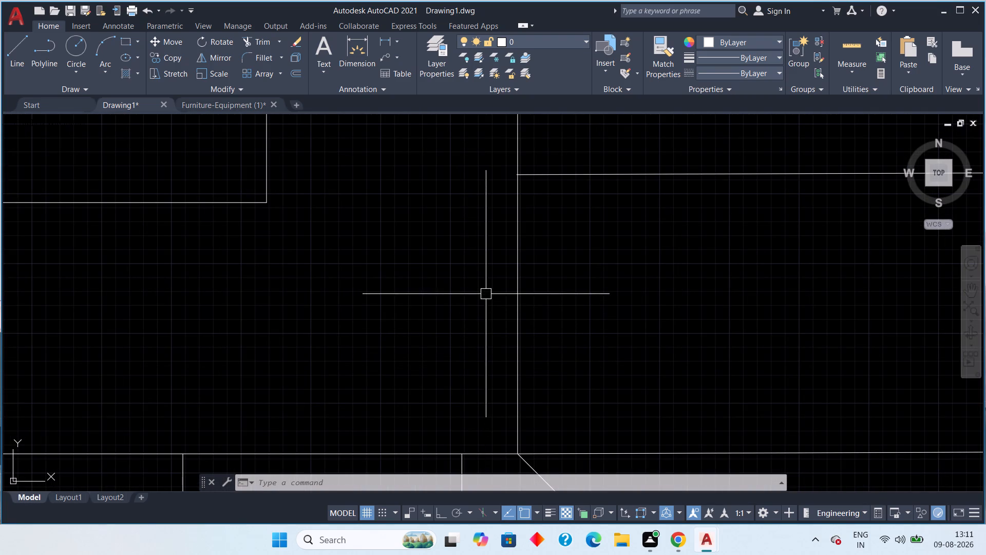
middle_click_drag(501, 238, 469, 466)
middle_click_drag(477, 327, 453, 472)
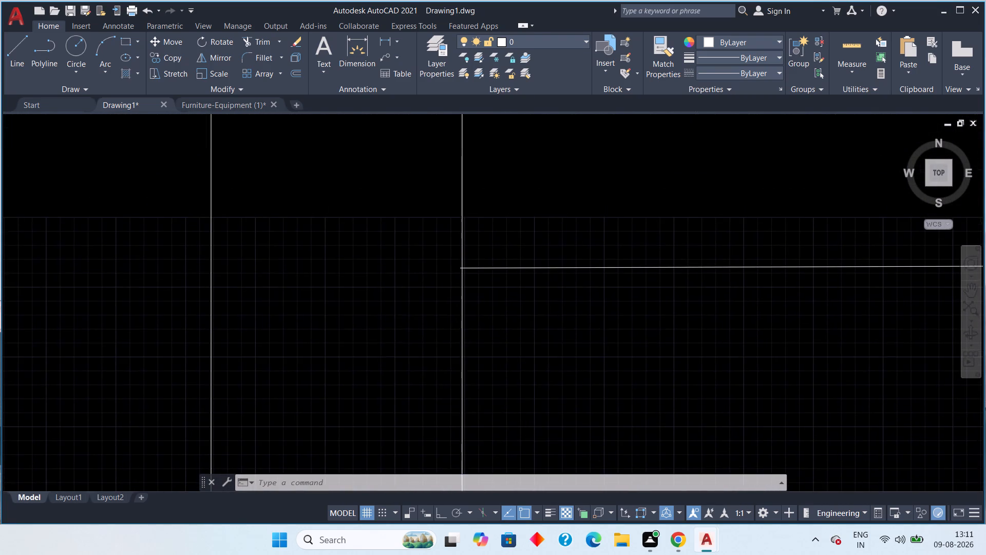
Trim the overhanging ends of the three lowest side-flight tread lines back to the lift enclosure's outer edge.
middle_click_drag(449, 353, 423, 144)
scroll(425, 313, "up", 2)
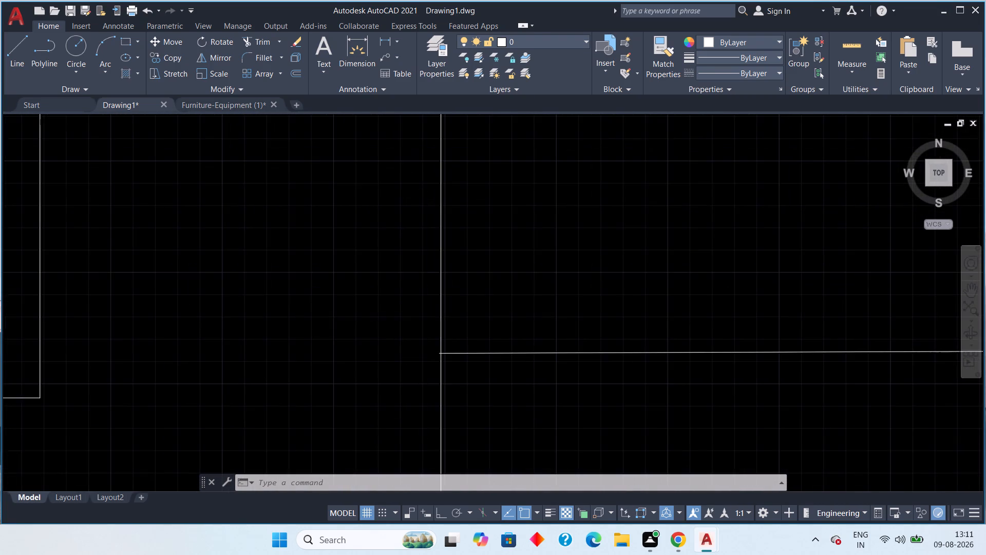
scroll(425, 314, "up", 1)
middle_click_drag(422, 308, 407, 208)
key("t")
key("r")
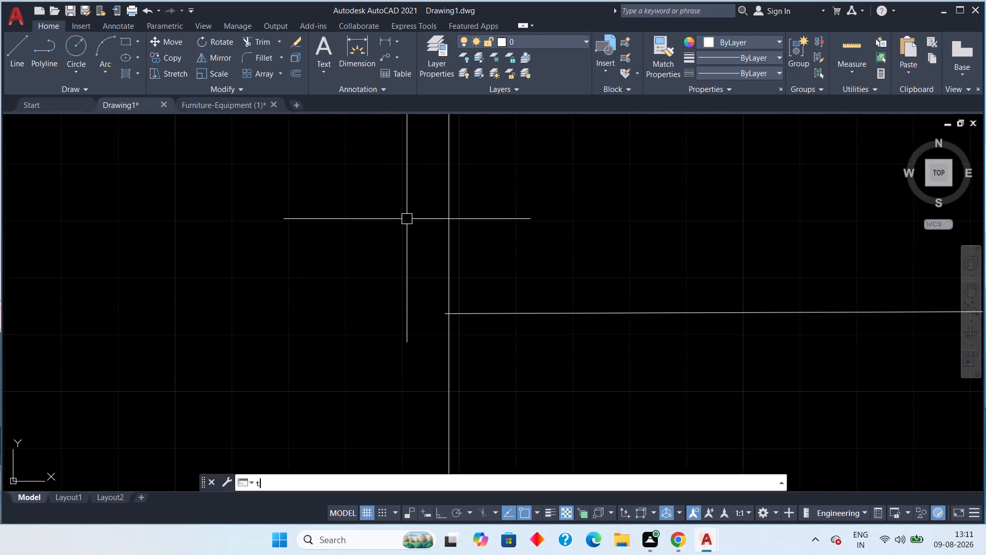
key("space")
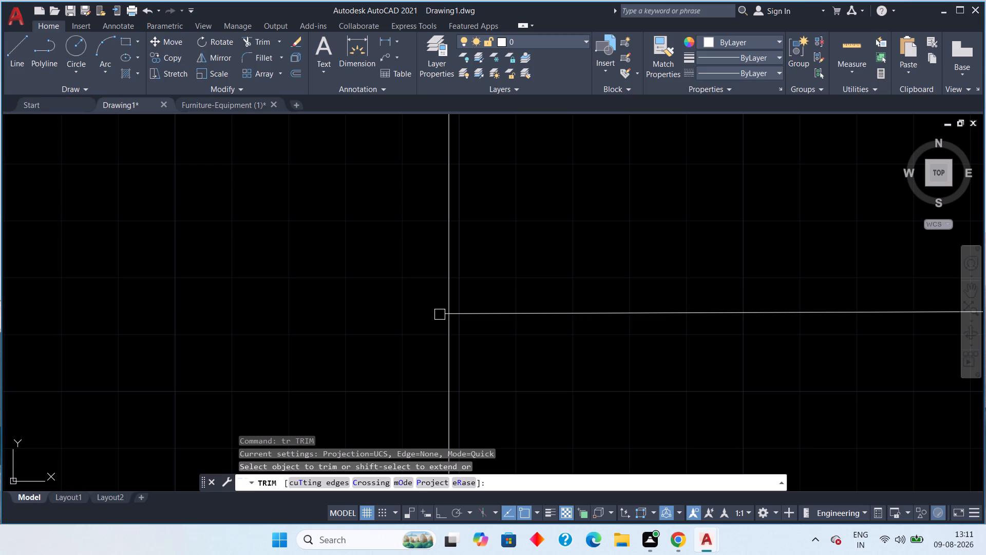
left_click(441, 314)
middle_click_drag(403, 234, 362, 399)
scroll(362, 399, "down", 3)
middle_click_drag(358, 212, 357, 248)
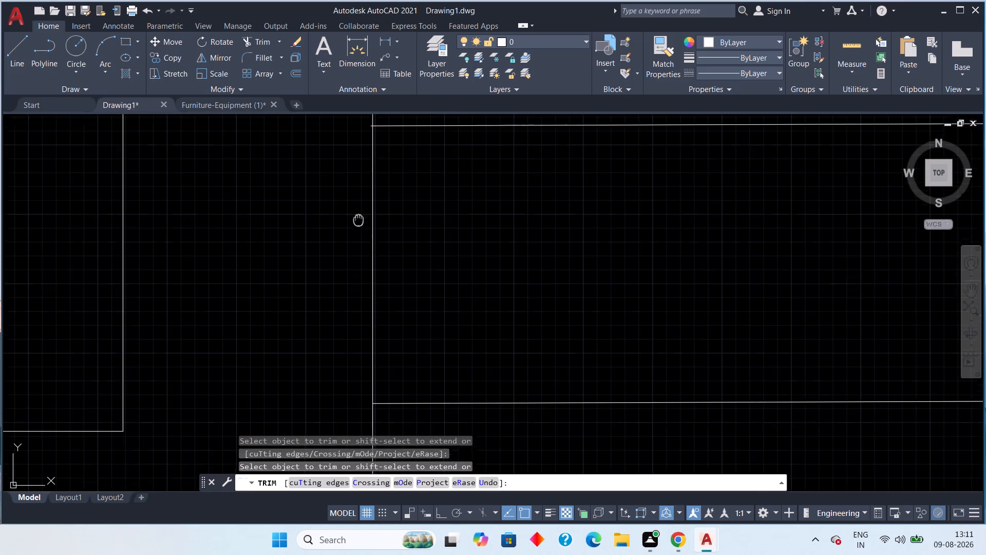
middle_click_drag(357, 248, 337, 367)
scroll(323, 275, "up", 3)
left_click(427, 281)
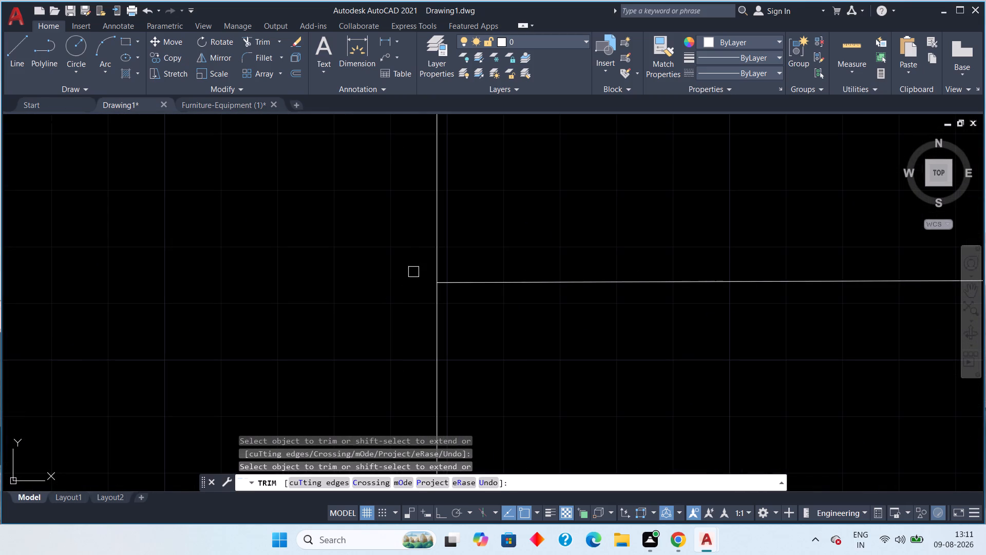
scroll(399, 254, "down", 4)
middle_click_drag(391, 234, 354, 427)
scroll(350, 261, "up", 3)
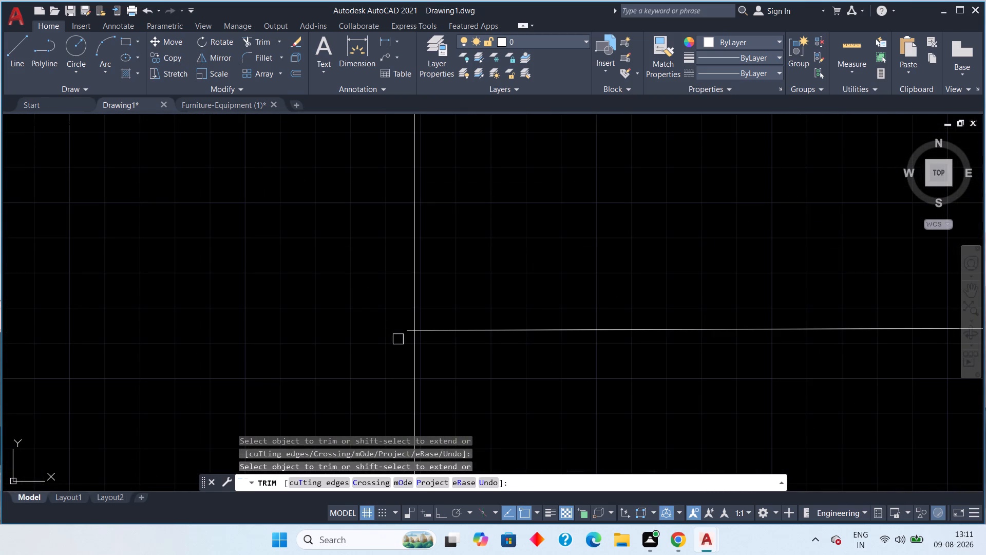
left_click_drag(405, 333, 401, 330)
Trim the overhanging ends of the next three tread lines up the side flight at the lift enclosure's edge.
scroll(370, 284, "down", 4)
middle_click_drag(359, 263, 345, 404)
scroll(345, 373, "down", 1)
scroll(354, 287, "up", 4)
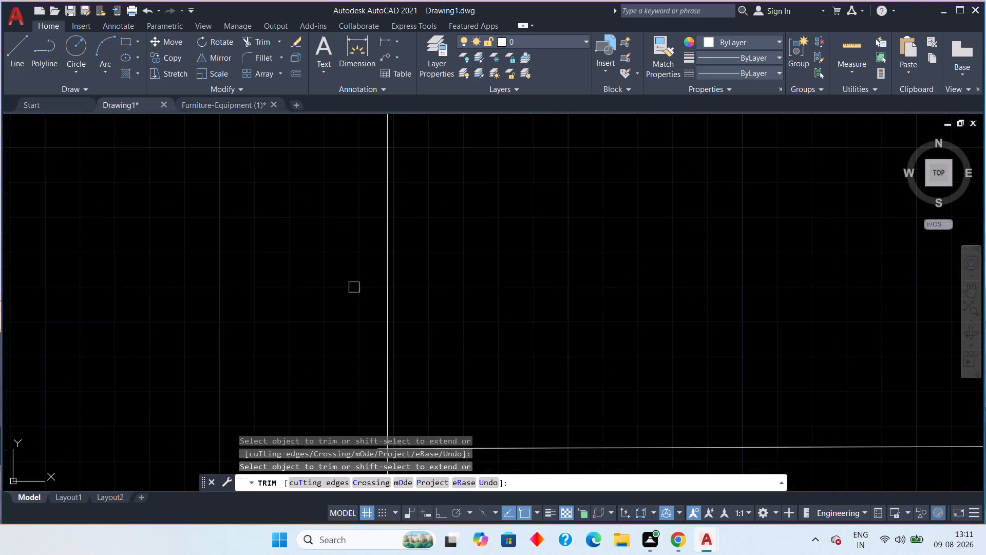
middle_click_drag(352, 376, 332, 199)
left_click(355, 271)
scroll(325, 216, "down", 3)
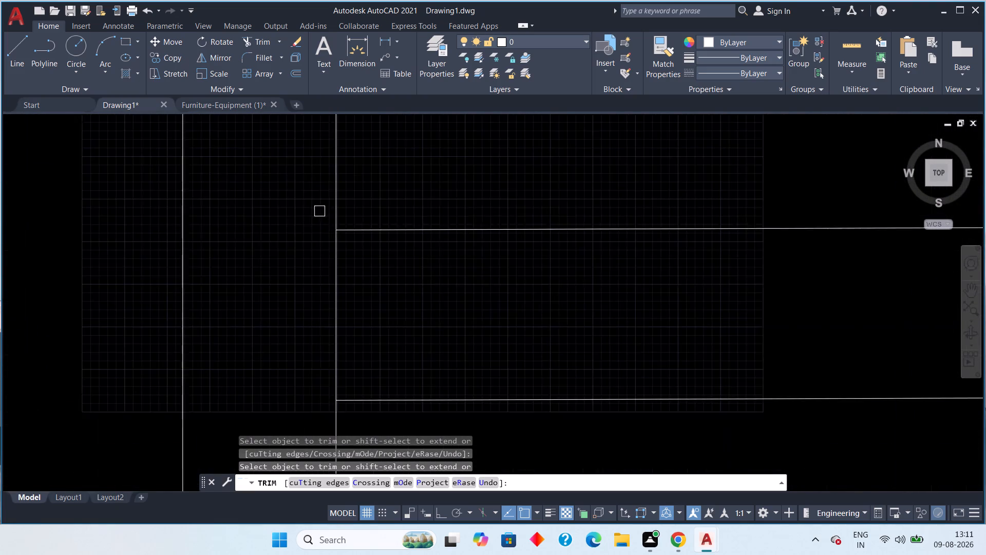
middle_click_drag(319, 217, 296, 434)
scroll(303, 277, "up", 4)
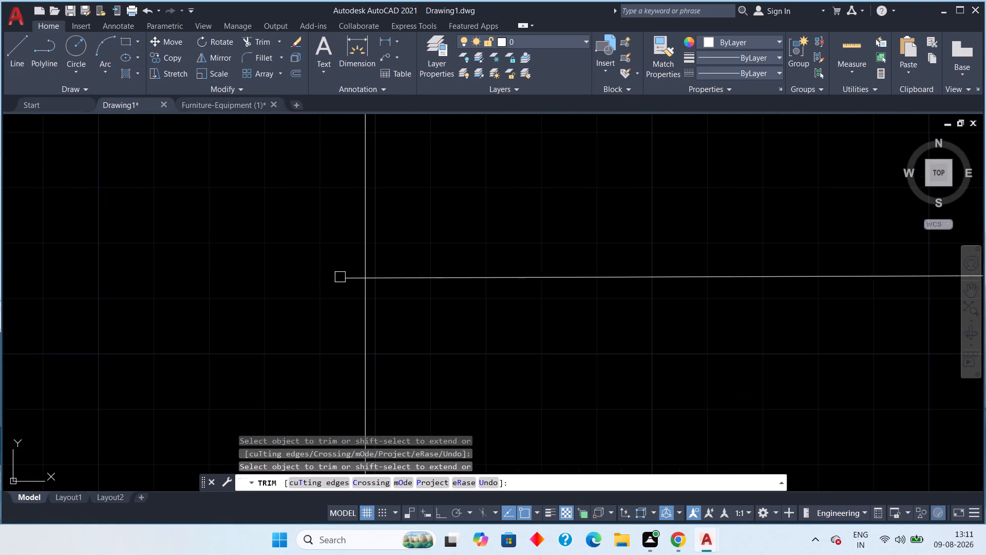
left_click(343, 276)
scroll(329, 267, "down", 3)
middle_click_drag(315, 257, 280, 447)
scroll(280, 447, "down", 1)
scroll(271, 283, "up", 4)
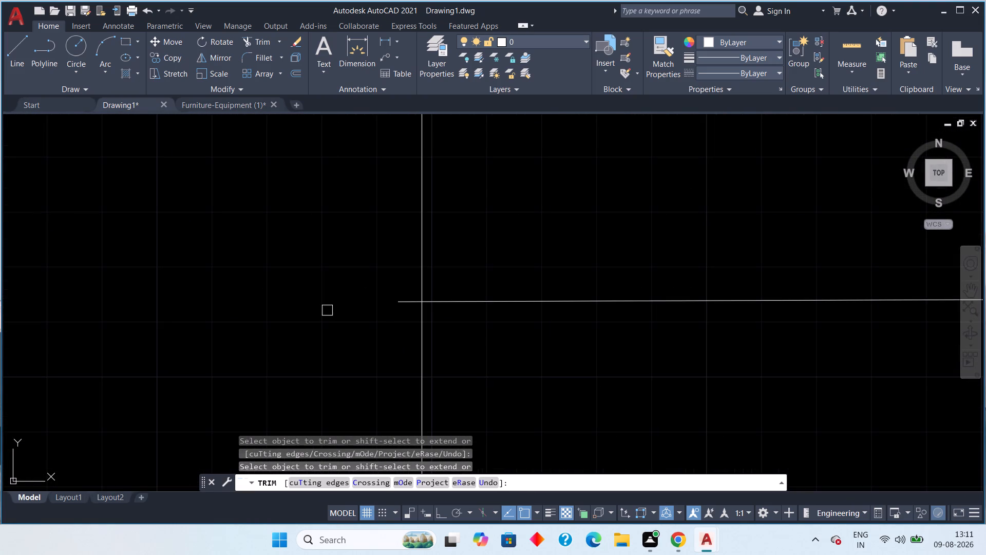
left_click(393, 301)
Trim the overhanging ends of the two uppermost side-flight tread lines, including the one at the enclosure's upper corner.
scroll(352, 270, "down", 4)
middle_click_drag(339, 265, 290, 473)
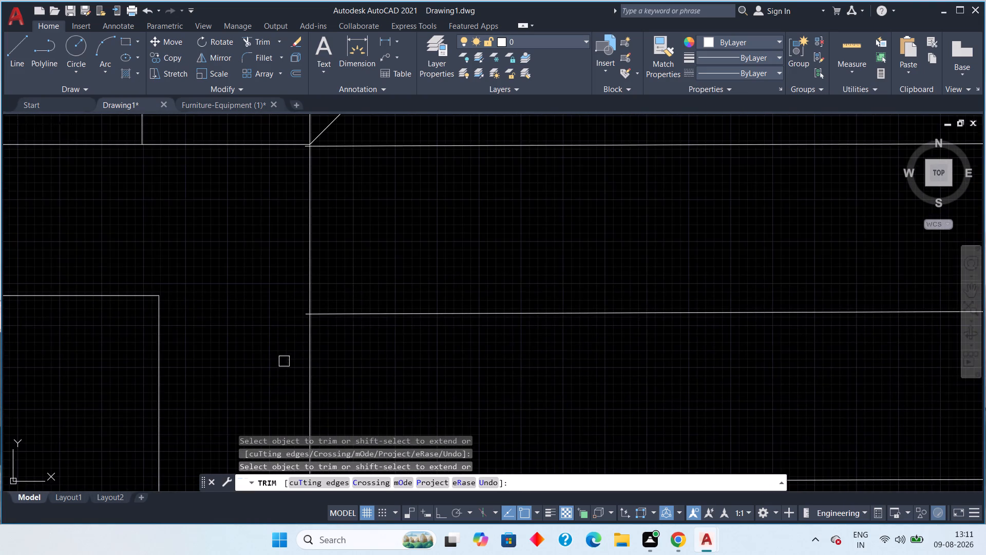
scroll(293, 342, "up", 3)
left_click(341, 230)
scroll(330, 232, "down", 3)
middle_click_drag(316, 250, 297, 375)
scroll(298, 373, "down", 1)
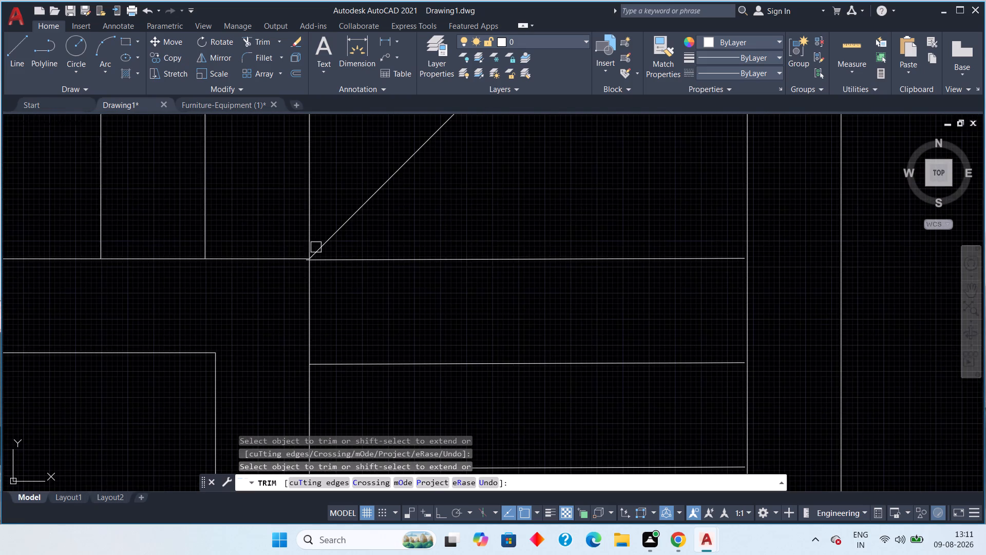
middle_click_drag(252, 303, 333, 335)
scroll(356, 295, "up", 3)
scroll(404, 298, "up", 3)
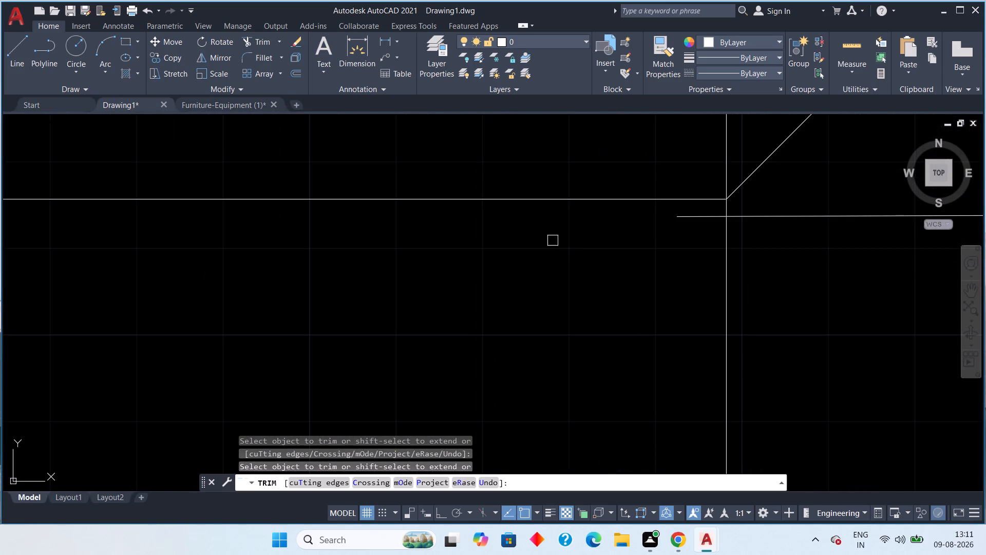
left_click(681, 221)
scroll(554, 269, "down", 3)
middle_click_drag(387, 293, 688, 334)
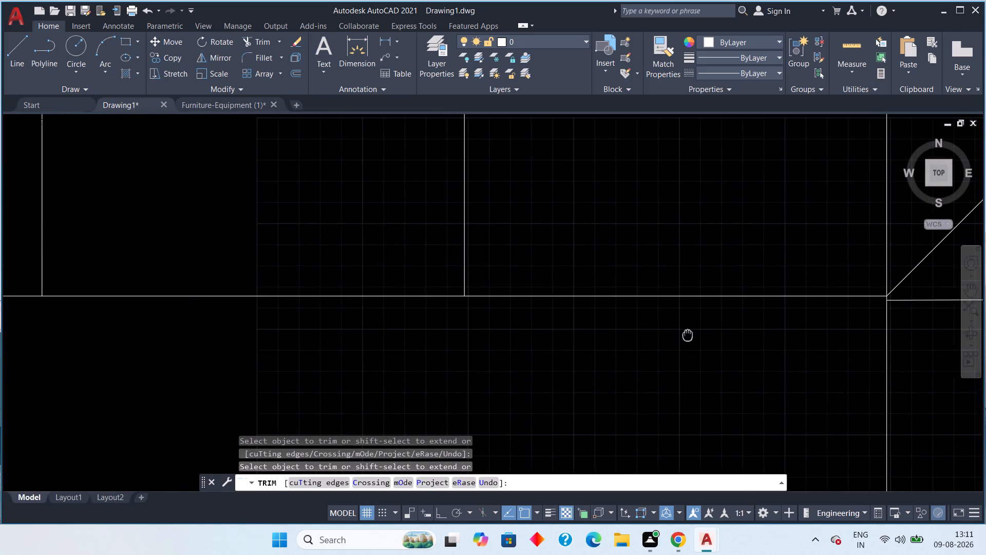
middle_click_drag(688, 334, 690, 333)
scroll(690, 333, "down", 7)
key("Escape")
key("Escape")
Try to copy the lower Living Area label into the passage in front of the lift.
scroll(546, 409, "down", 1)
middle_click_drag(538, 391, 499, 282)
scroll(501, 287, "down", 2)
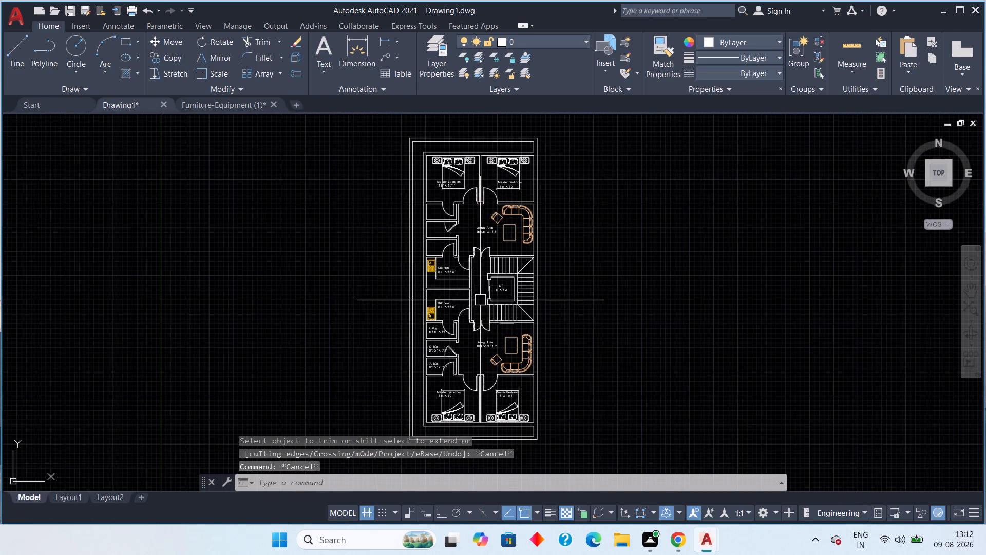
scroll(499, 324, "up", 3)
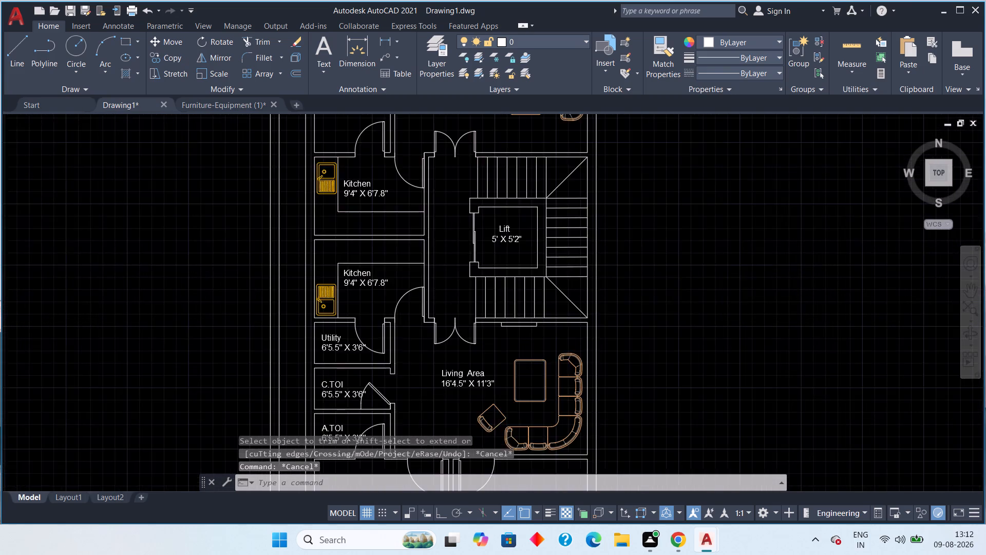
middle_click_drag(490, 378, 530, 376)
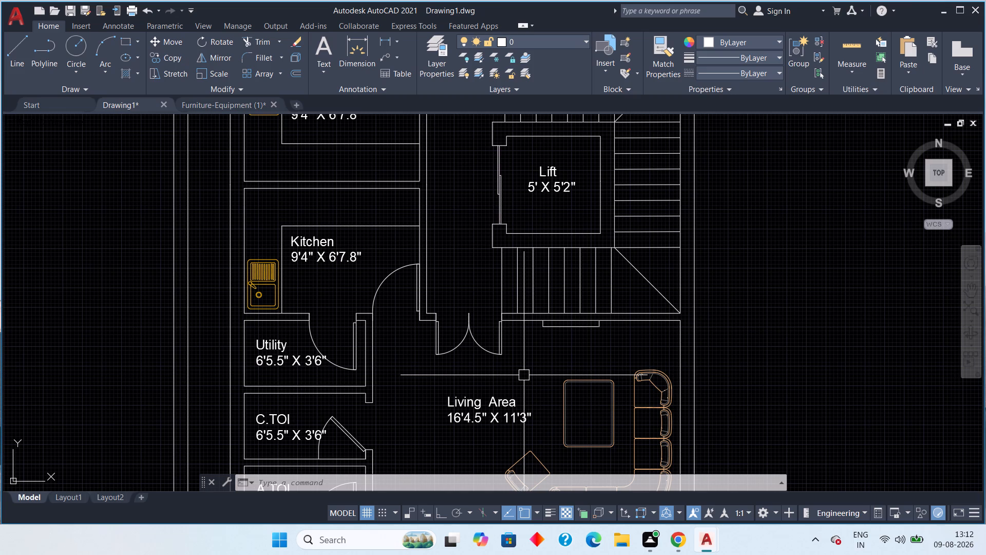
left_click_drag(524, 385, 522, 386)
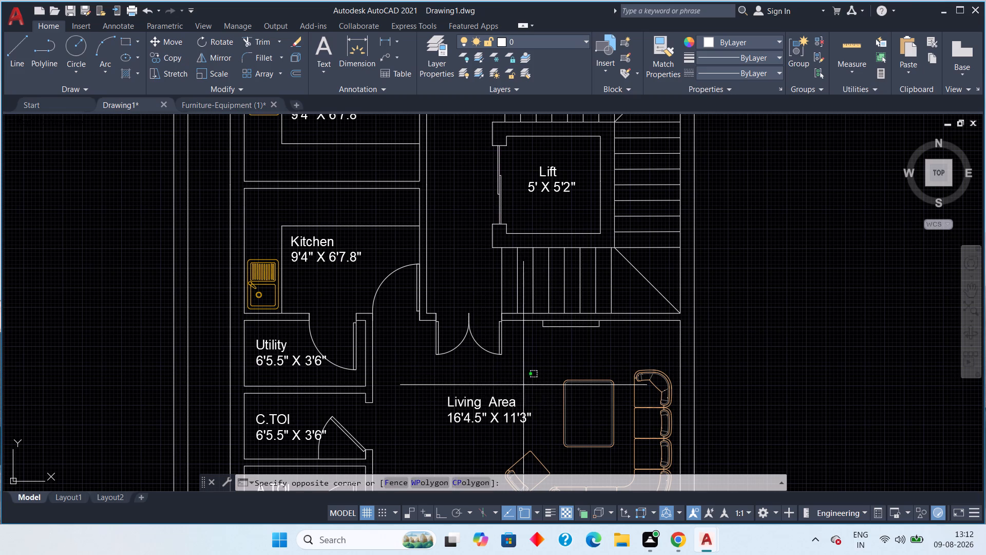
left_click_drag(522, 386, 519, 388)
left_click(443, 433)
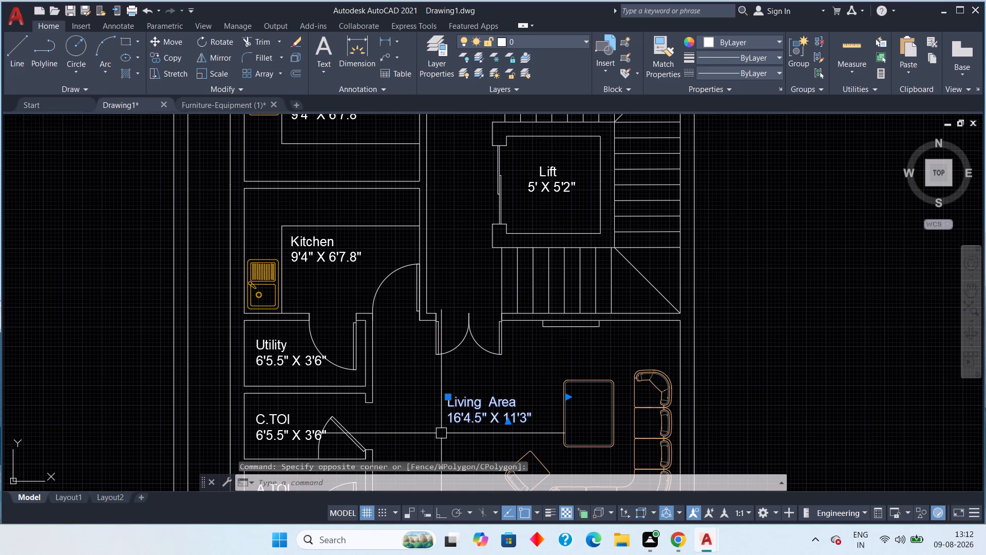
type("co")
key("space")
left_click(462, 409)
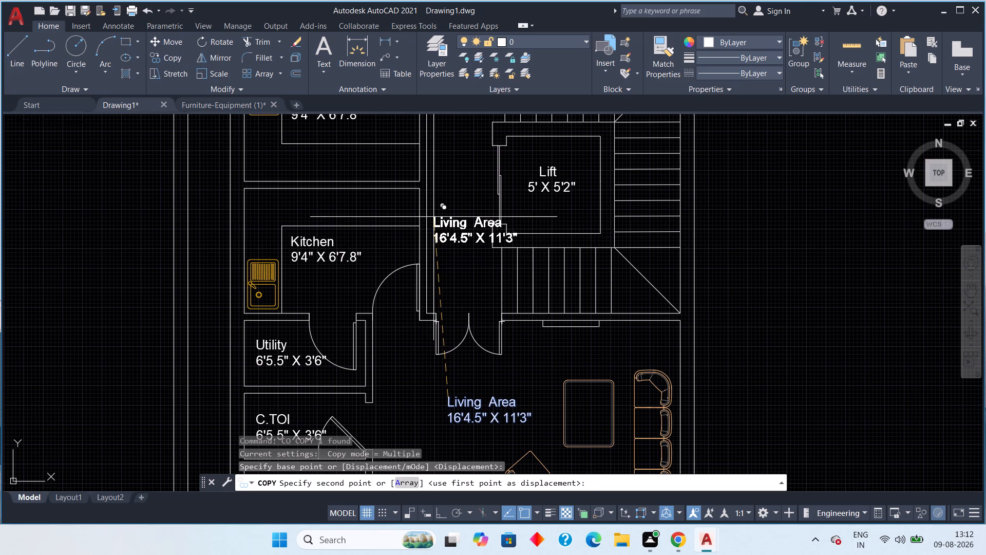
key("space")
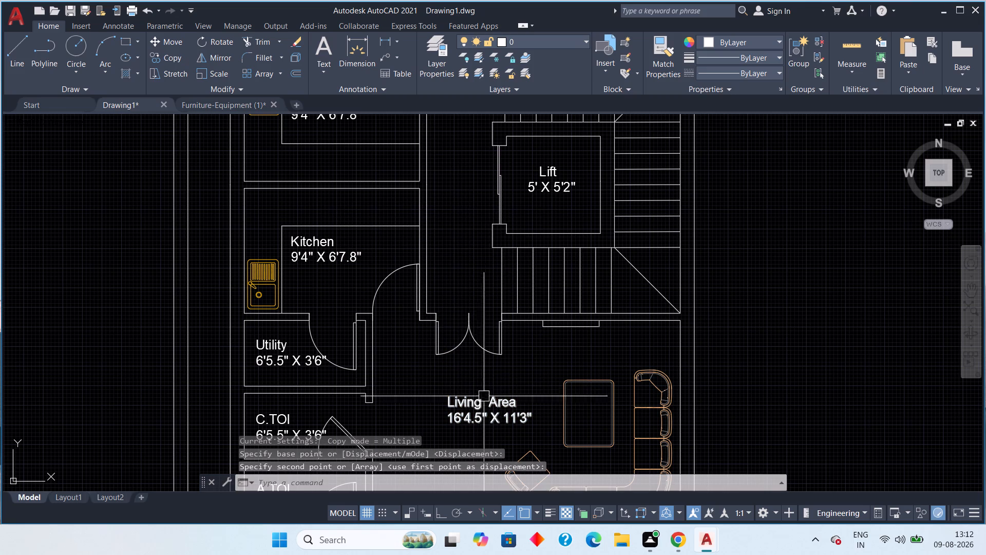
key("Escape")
Copy the lower living room's Living Area label into the passage between the kitchens and the lift.
left_click_drag(517, 385, 486, 410)
left_click(450, 425)
type("co")
key("space")
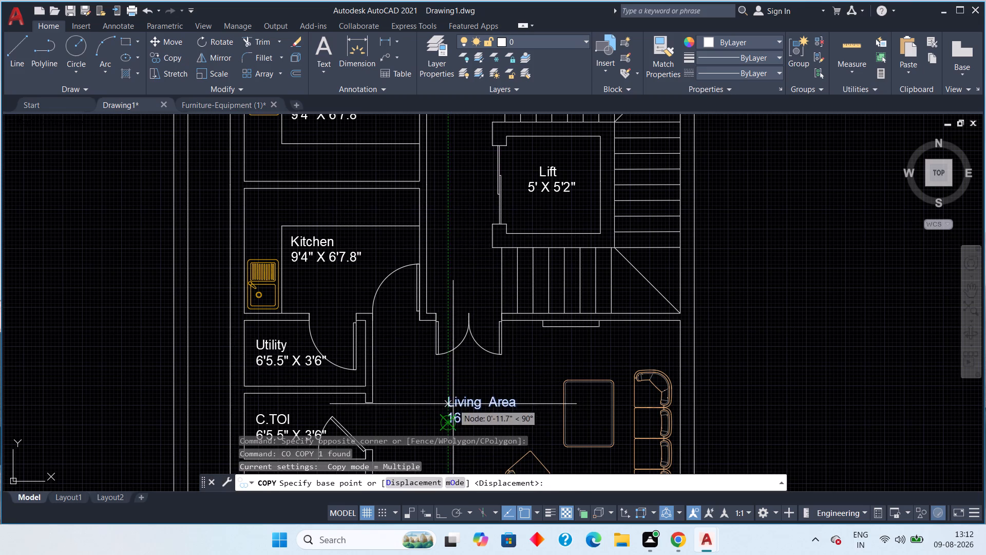
left_click(453, 404)
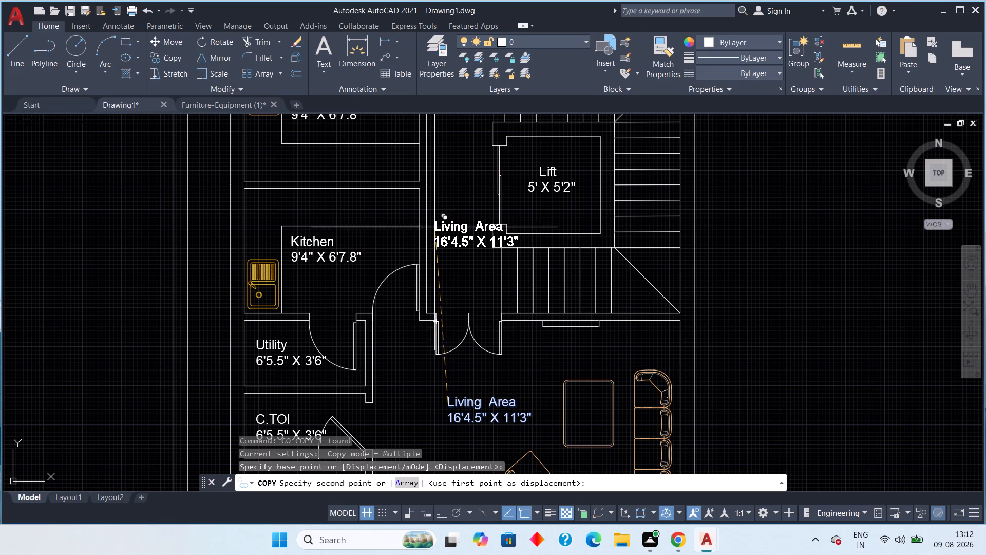
left_click(438, 209)
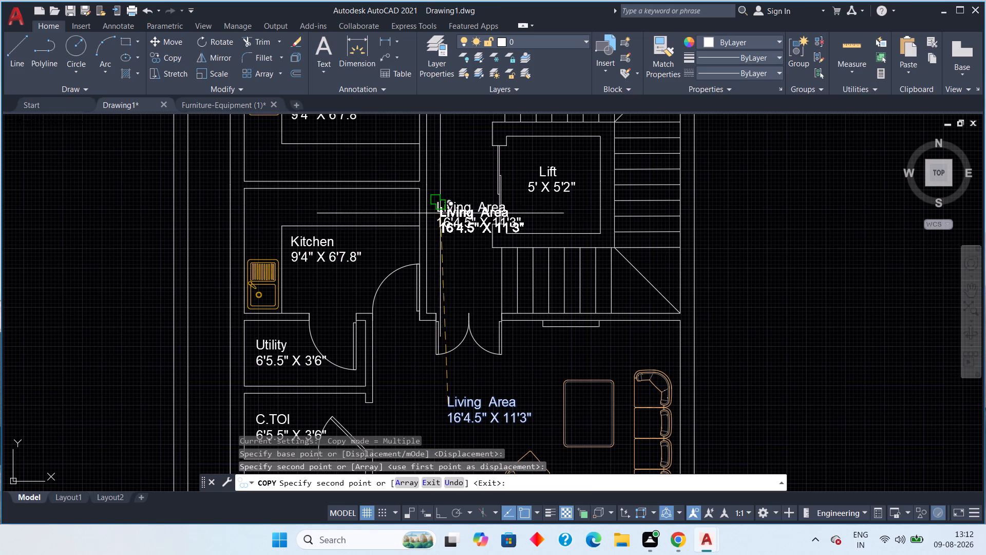
key("Escape")
key("Escape")
With Ortho on, rotate the copied Living Area label 90° about its upper-left corner so it reads vertically.
left_click(447, 209)
key("r")
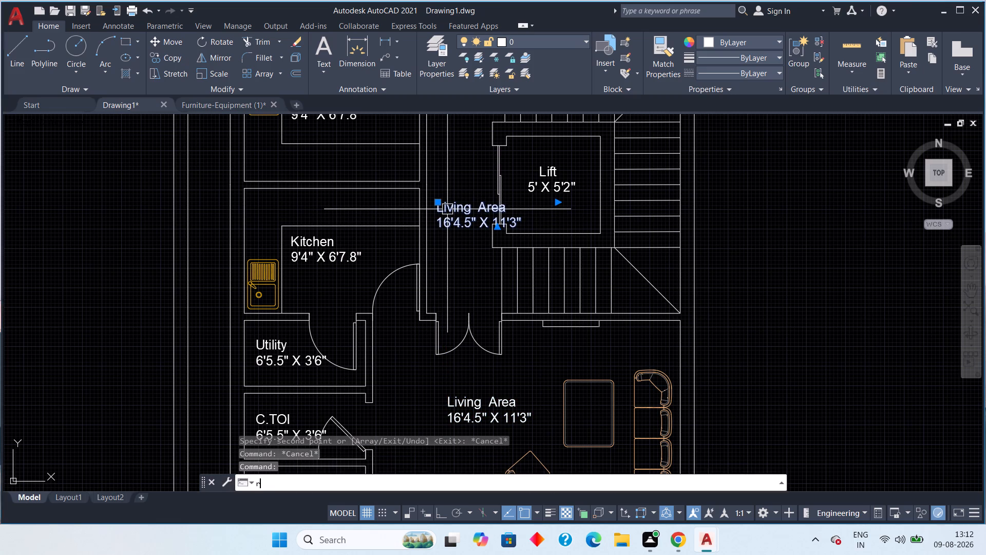
type("o")
key("space")
left_click(448, 209)
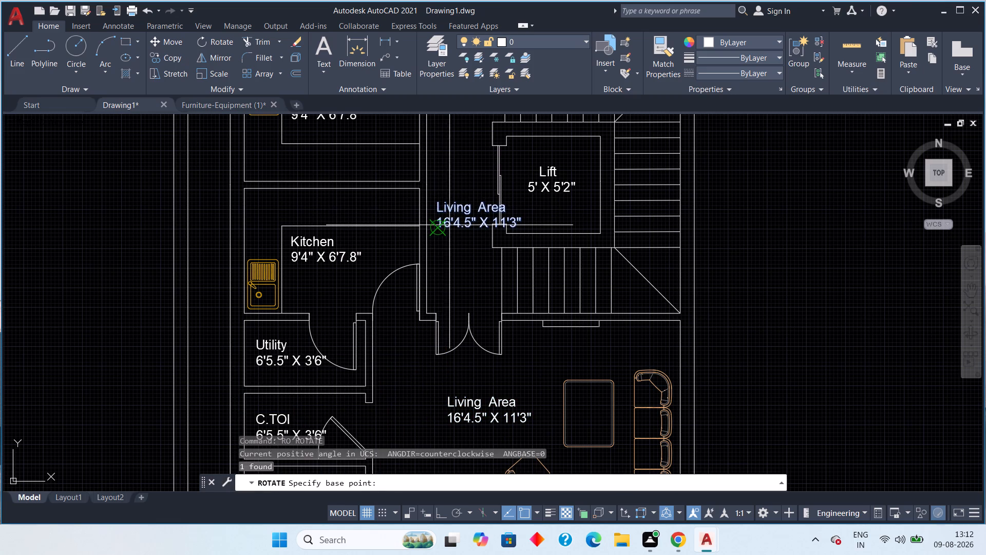
left_click(438, 206)
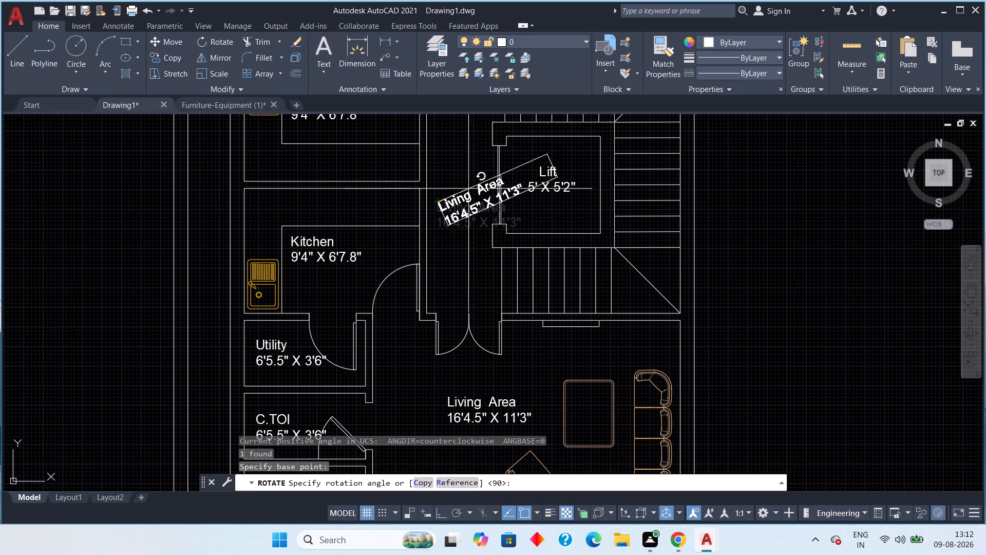
key("F8")
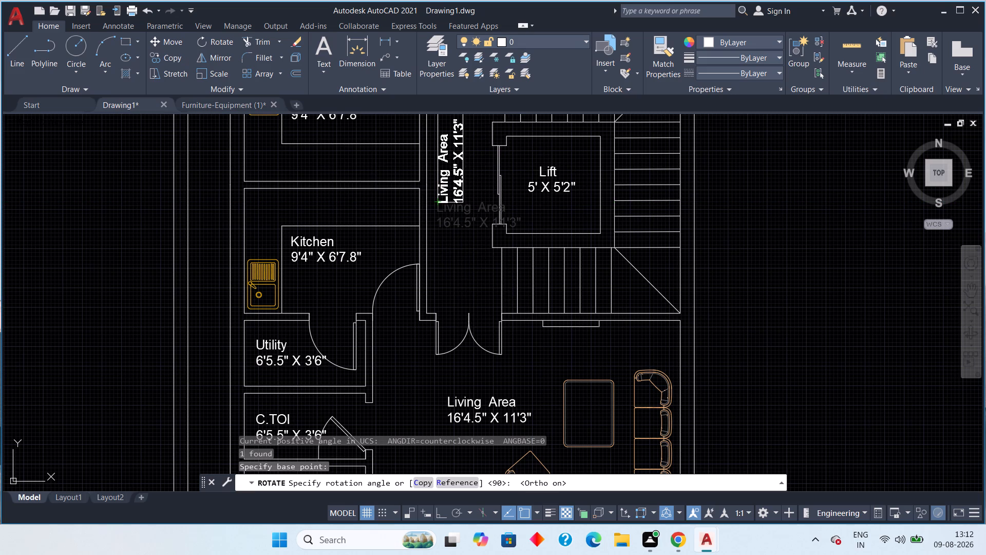
left_click(448, 170)
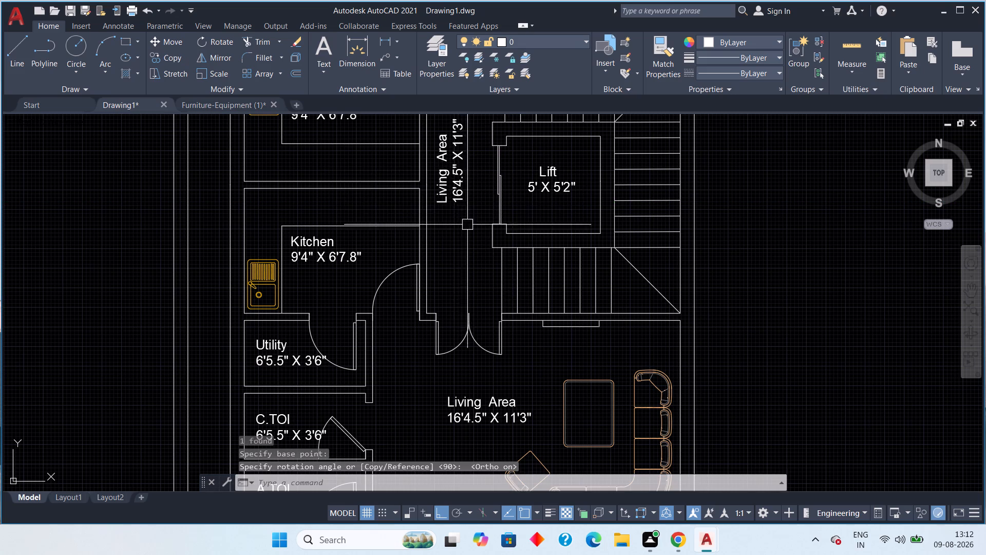
With Ortho off, move the rotated Living Area label down slightly and toward the middle of the passage facing the lift.
middle_click_drag(468, 241, 448, 305)
key("Escape")
left_click_drag(449, 171, 448, 178)
left_click(423, 241)
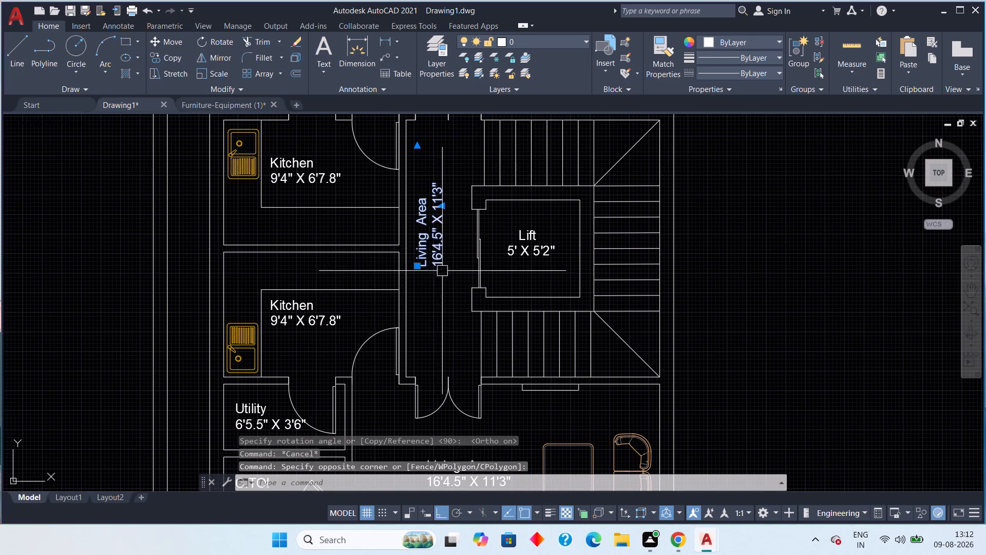
middle_click_drag(447, 300, 441, 340)
key("m")
key("space")
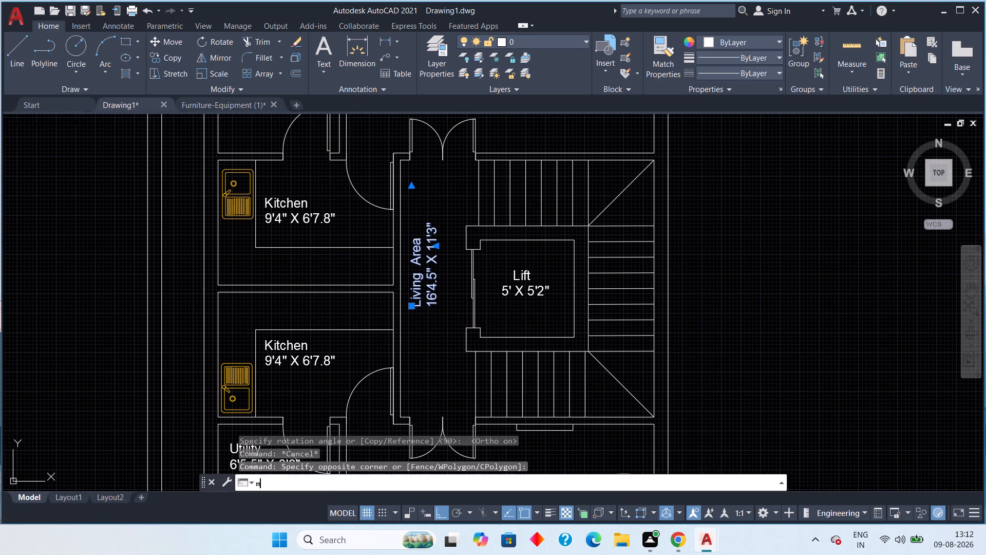
left_click(428, 275)
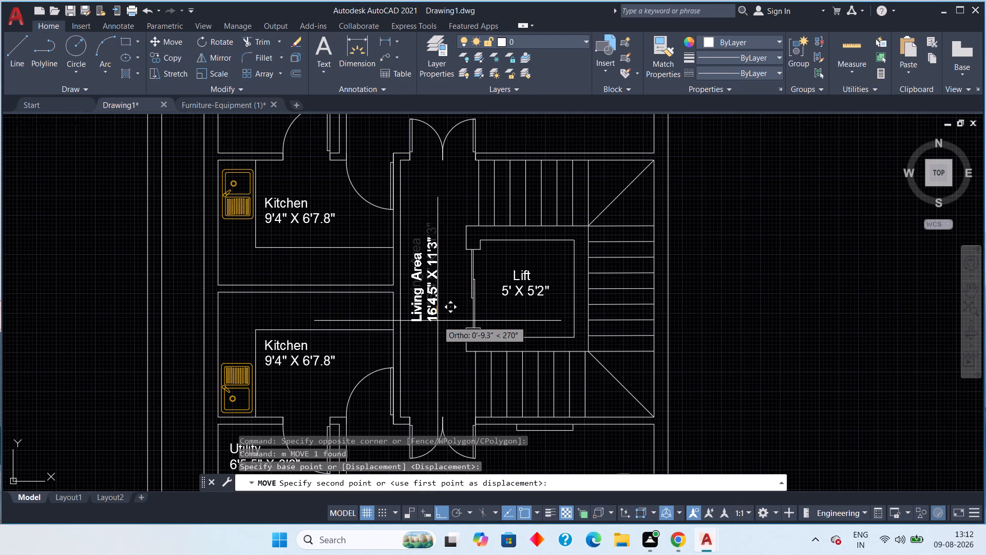
key("F8")
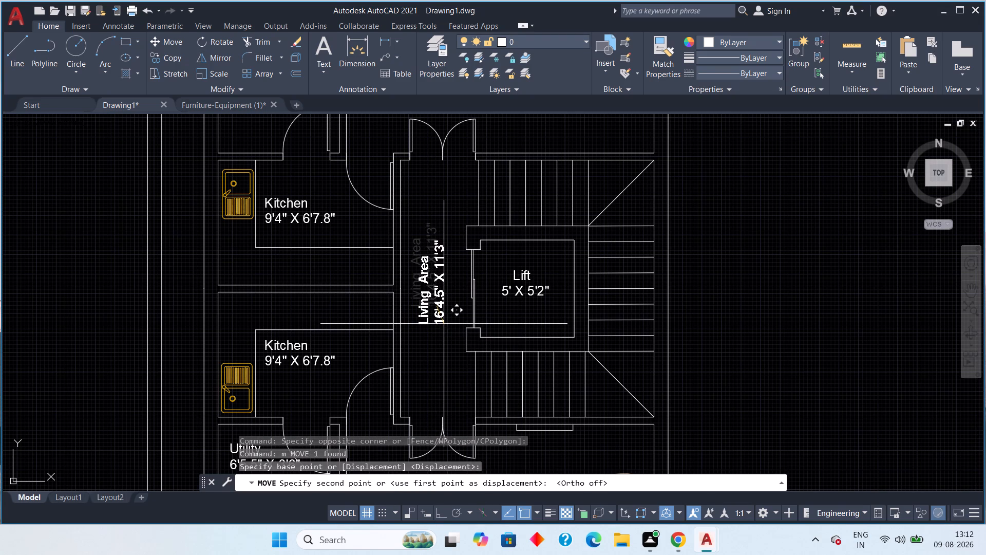
left_click(444, 324)
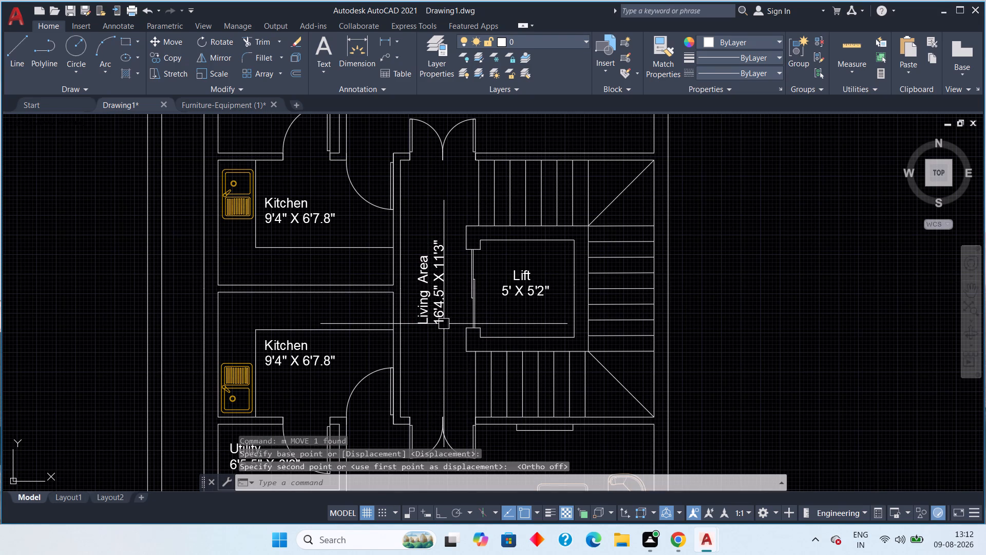
key("Escape")
key("Escape")
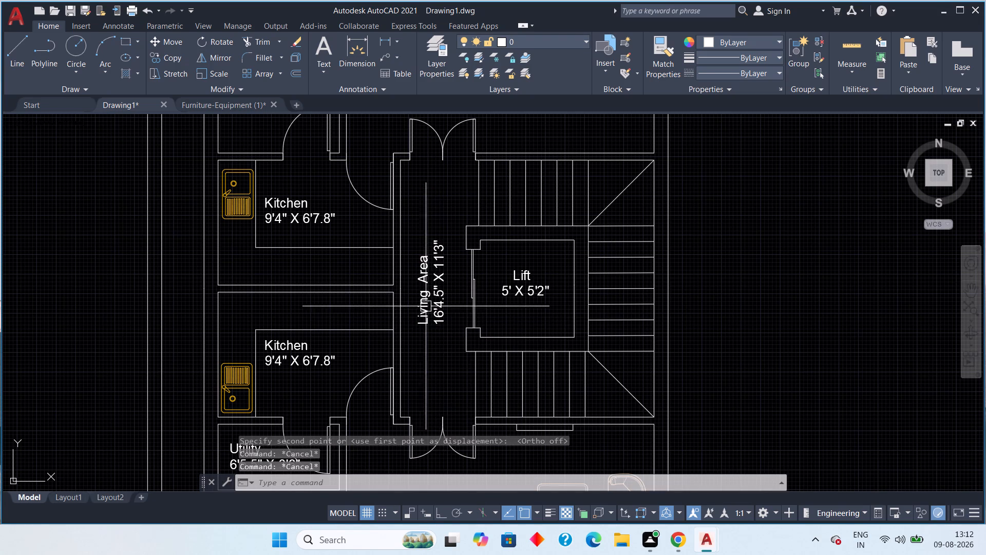
Replace the Living Area line of the vertical passage label with Corridor 3'6" wide.
double_click(425, 305)
left_click(486, 330)
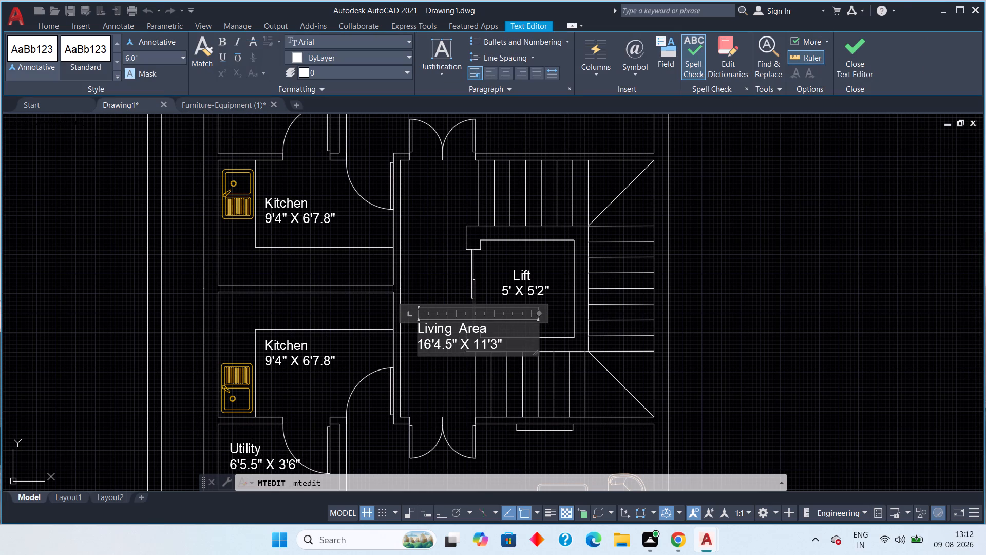
key("BackSpace")
key("BackSpace")
key("BackSpace")
key("BackSpace")
key("BackSpace")
key("BackSpace")
key("BackSpace")
key("BackSpace")
key("BackSpace")
key("BackSpace")
key("BackSpace")
key("BackSpace")
key("BackSpace")
key("shift+c")
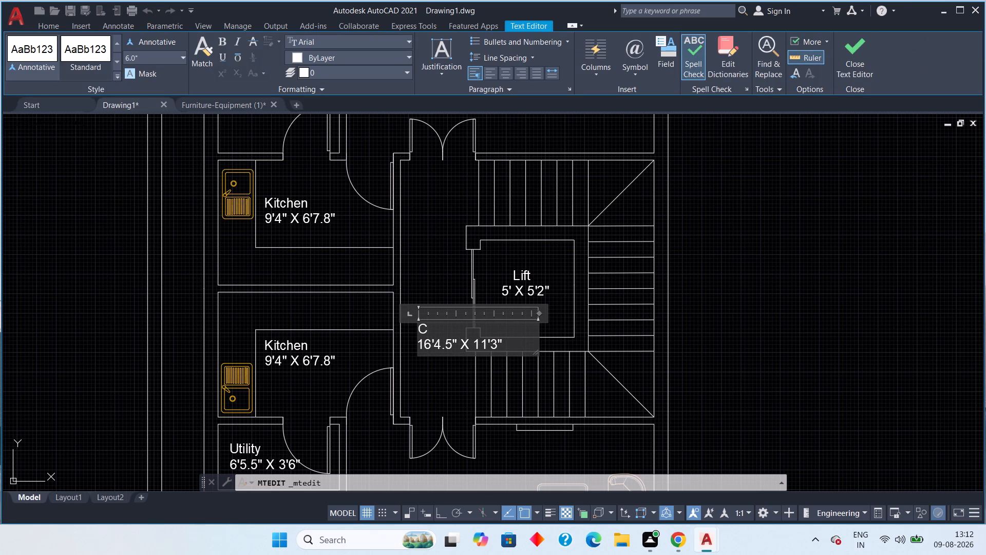
type("orri")
type("dor")
key("space")
type("3'6\"")
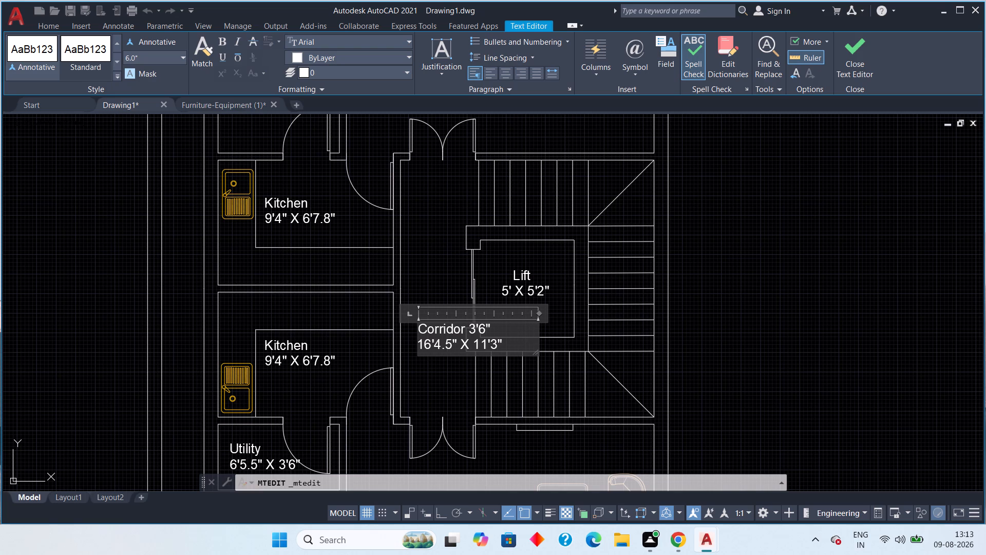
key("space")
key("w")
type("idw")
key("BackSpace")
key("e")
Delete the dimension line below the Corridor 3'6" wide text and finish editing the label.
left_click(515, 346)
key("BackSpace")
key("BackSpace")
key("BackSpace")
key("BackSpace")
key("BackSpace")
key("BackSpace")
key("BackSpace")
key("BackSpace")
key("BackSpace")
key("BackSpace")
key("BackSpace")
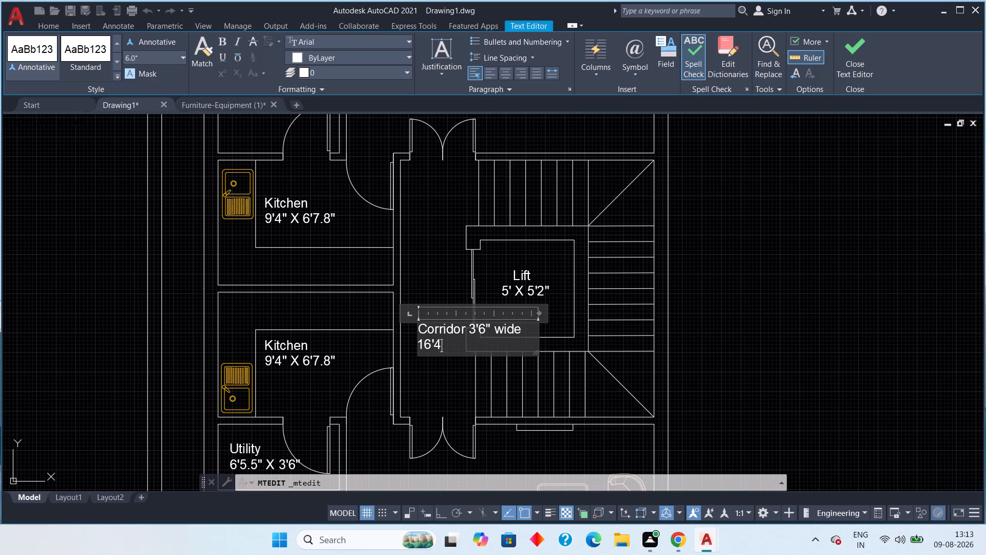
key("BackSpace")
key("BackSpace")
key("BackSpace")
key("BackSpace")
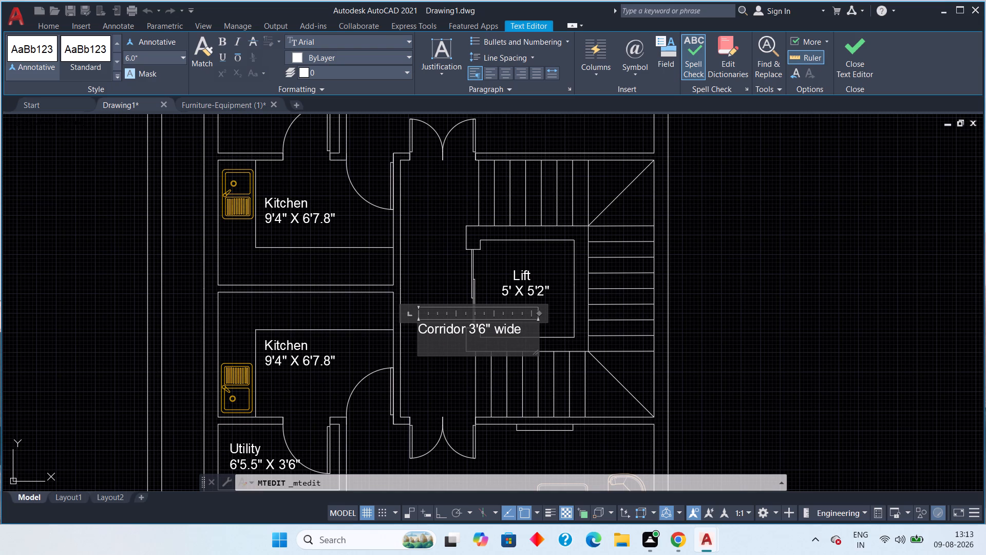
left_click(470, 357)
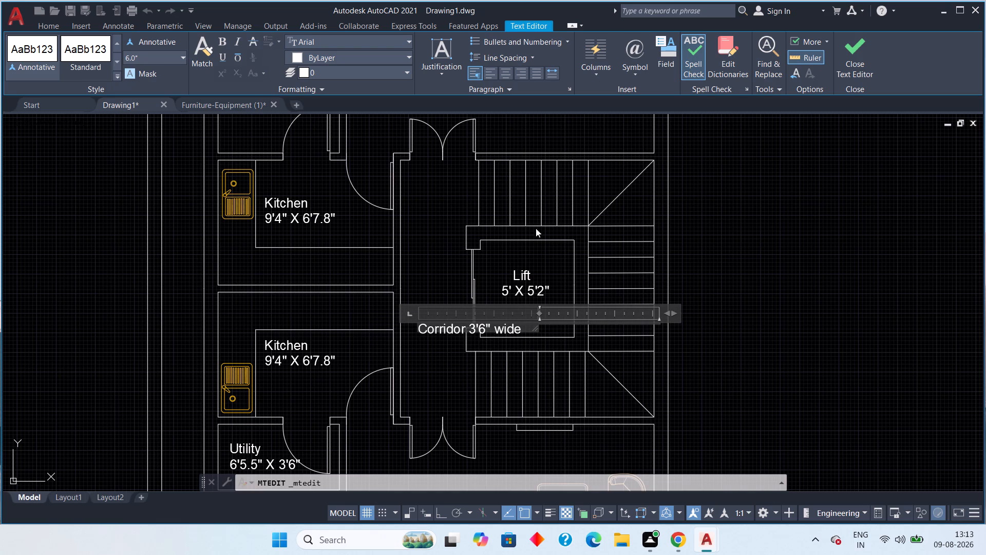
left_click(856, 51)
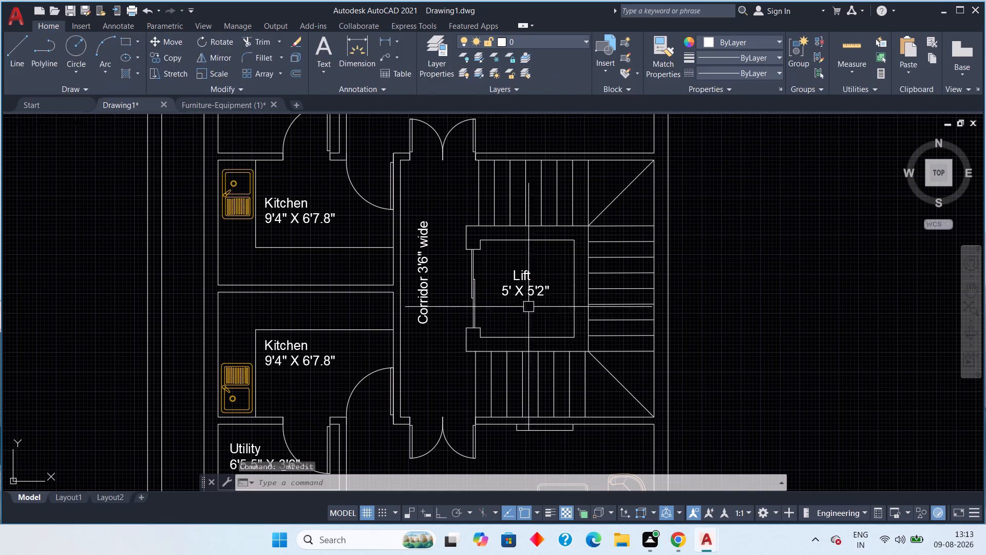
key("Escape")
key("Escape")
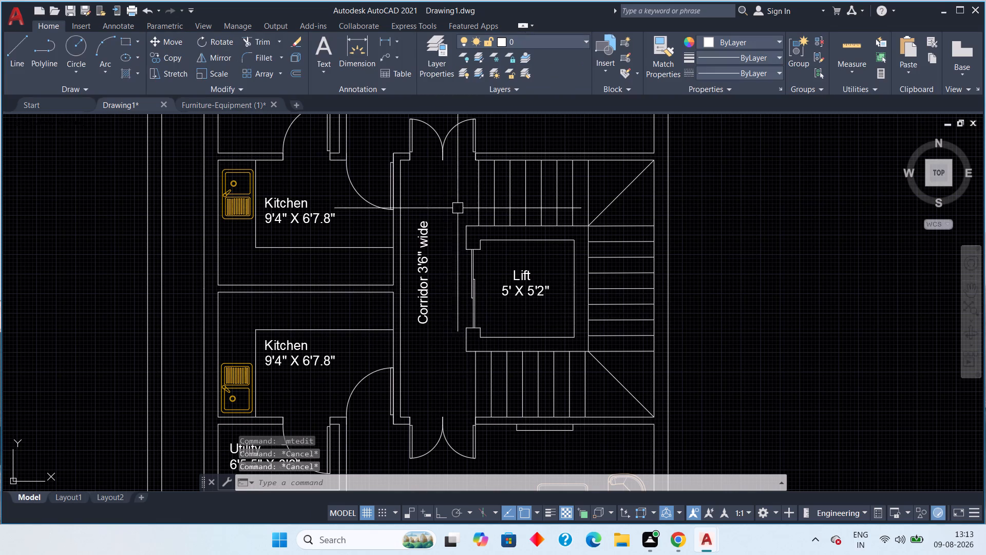
Move the Corridor 3'6" wide label slightly down and toward the lift so it sits centrally in the passage.
left_click(440, 223)
left_click(410, 277)
key("m")
key("space")
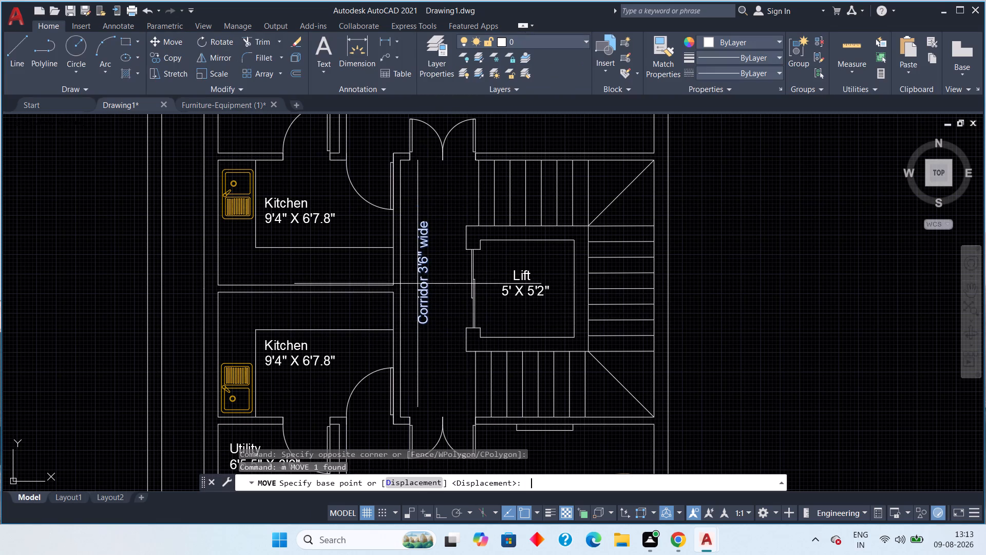
left_click(426, 274)
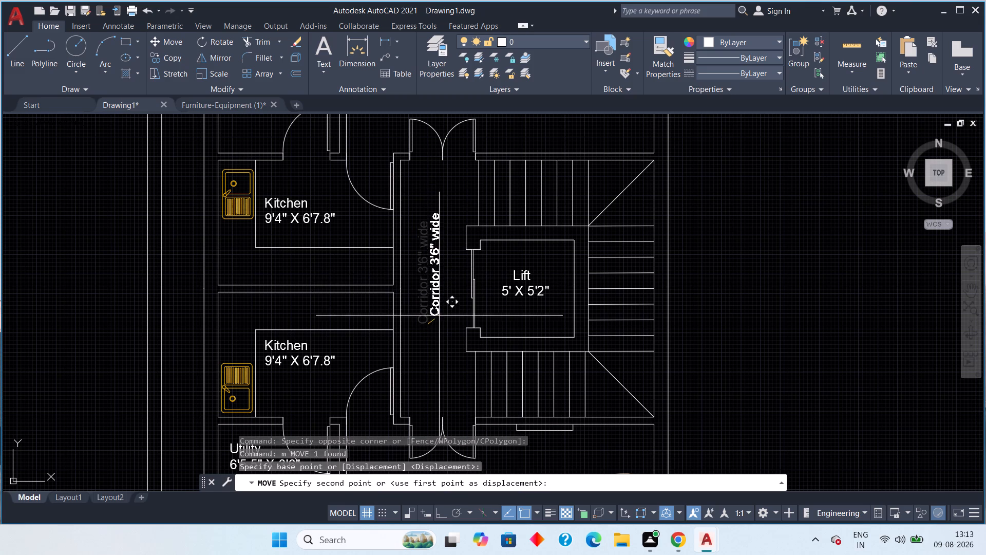
left_click(440, 337)
key("Escape")
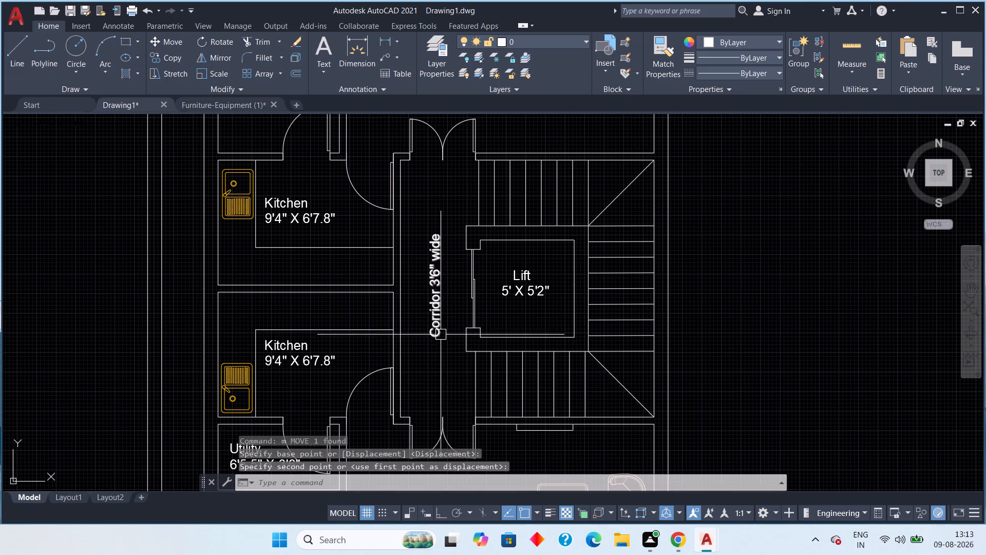
key("Escape")
With Ortho on, copy the lower unit's Utility label straight up into the small room directly above the upper kitchen.
scroll(444, 331, "down", 2)
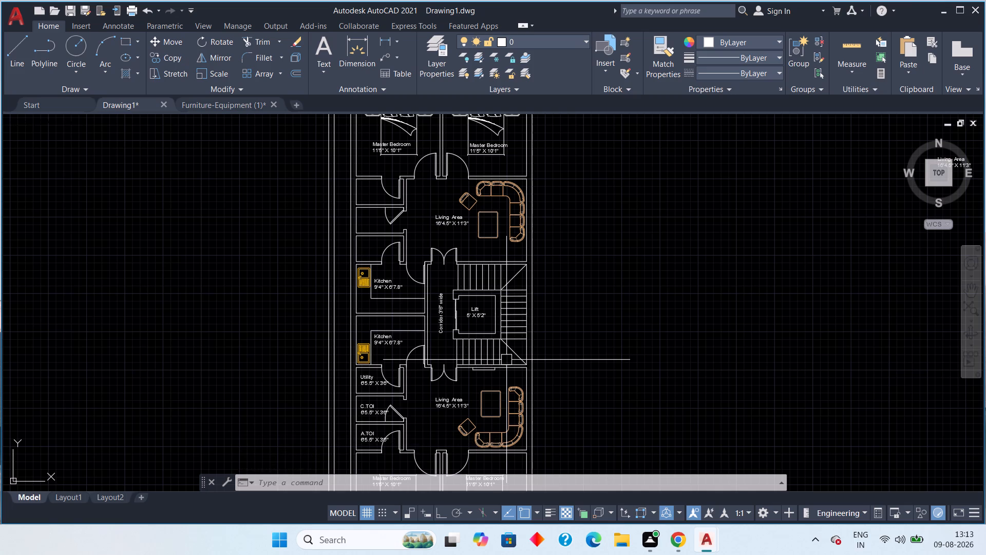
scroll(507, 362, "down", 1)
scroll(516, 422, "up", 3)
middle_click_drag(316, 346, 514, 249)
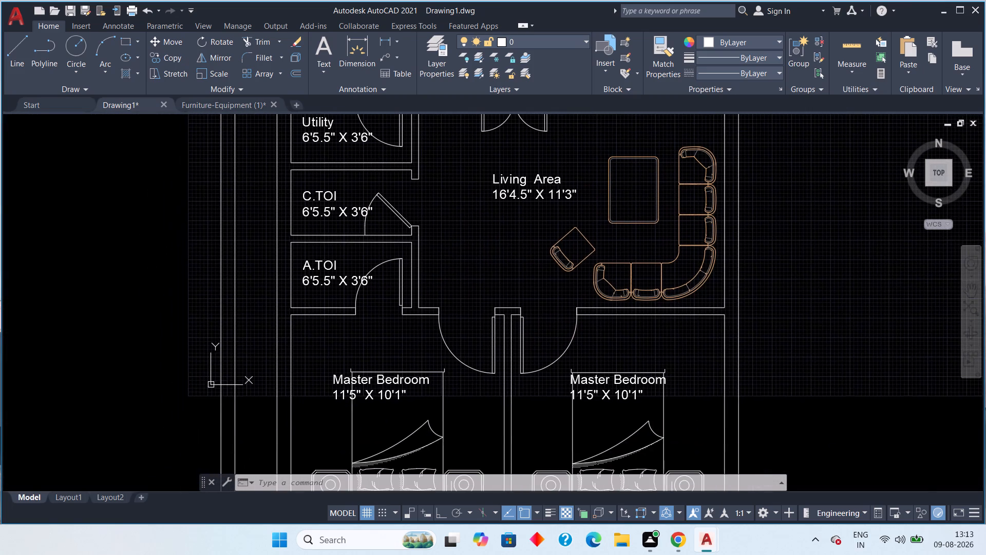
middle_click_drag(427, 373, 648, 486)
scroll(619, 329, "down", 1)
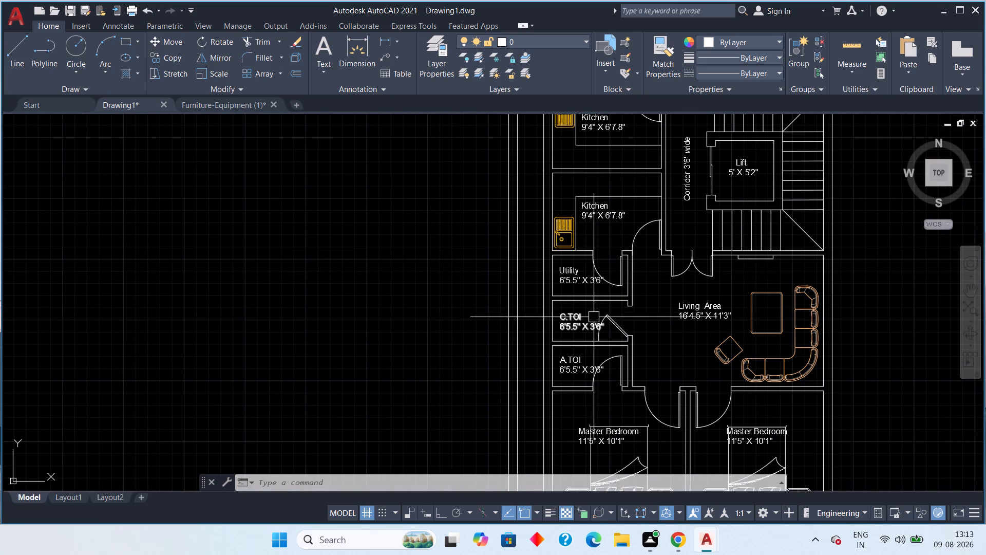
left_click(576, 285)
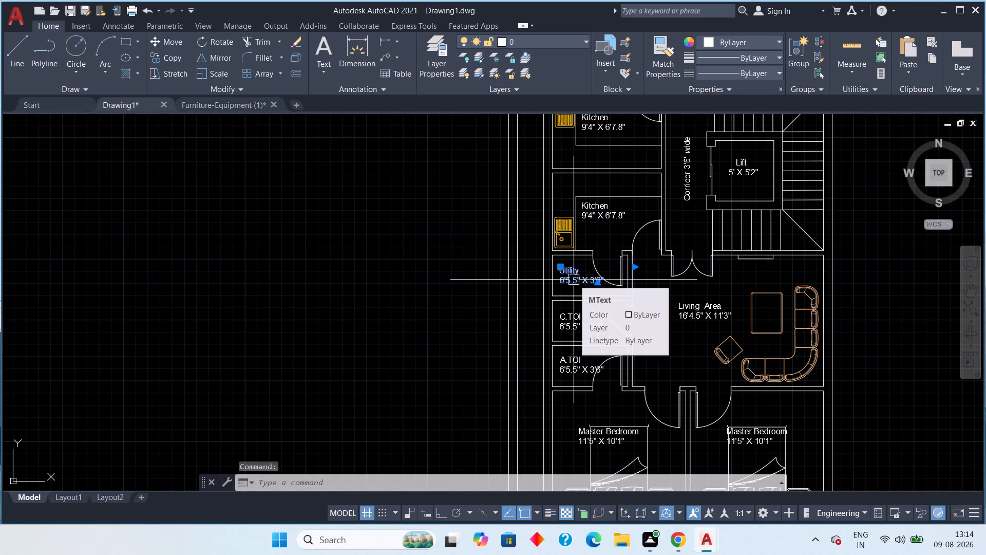
type("co")
key("space")
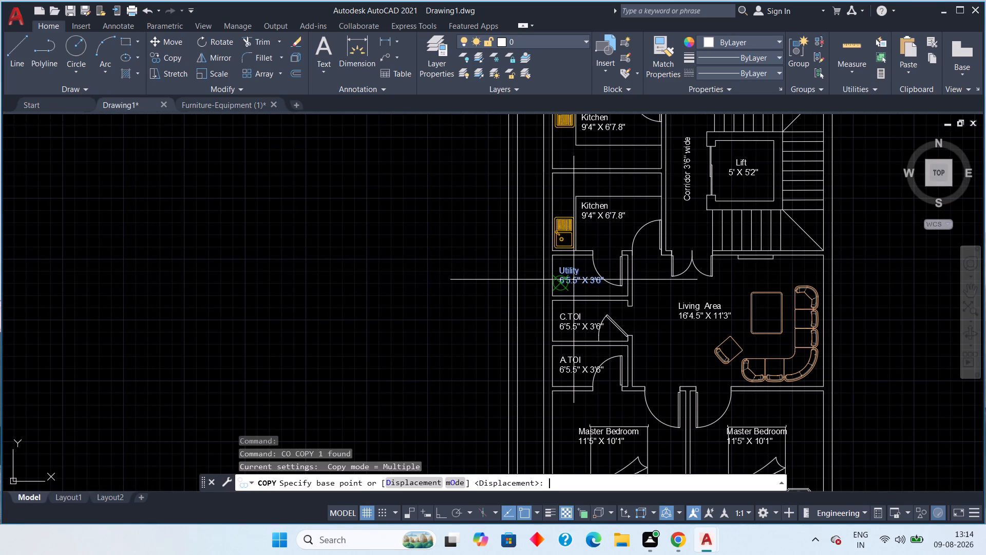
key("F8")
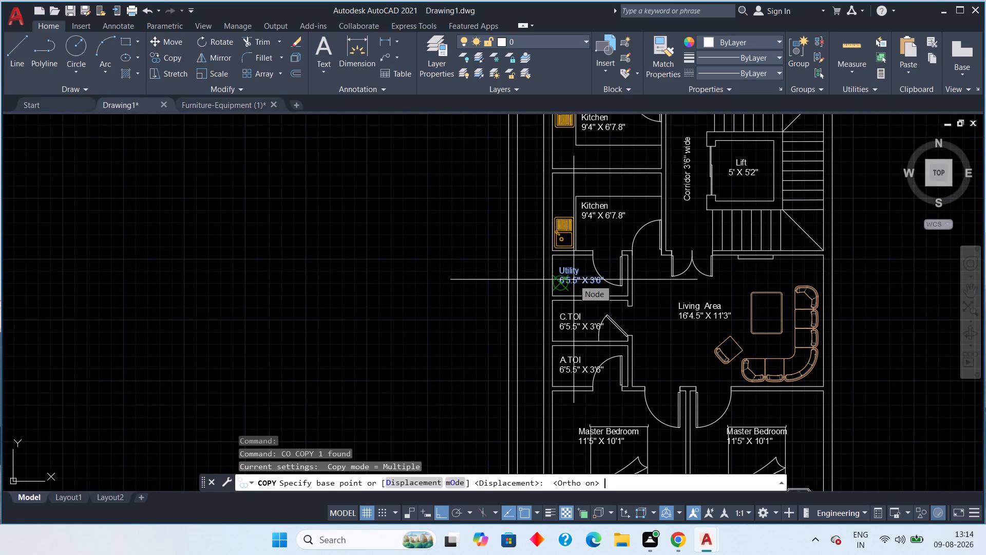
scroll(567, 271, "up", 2)
middle_click_drag(568, 265, 513, 449)
middle_click_drag(506, 406, 525, 315)
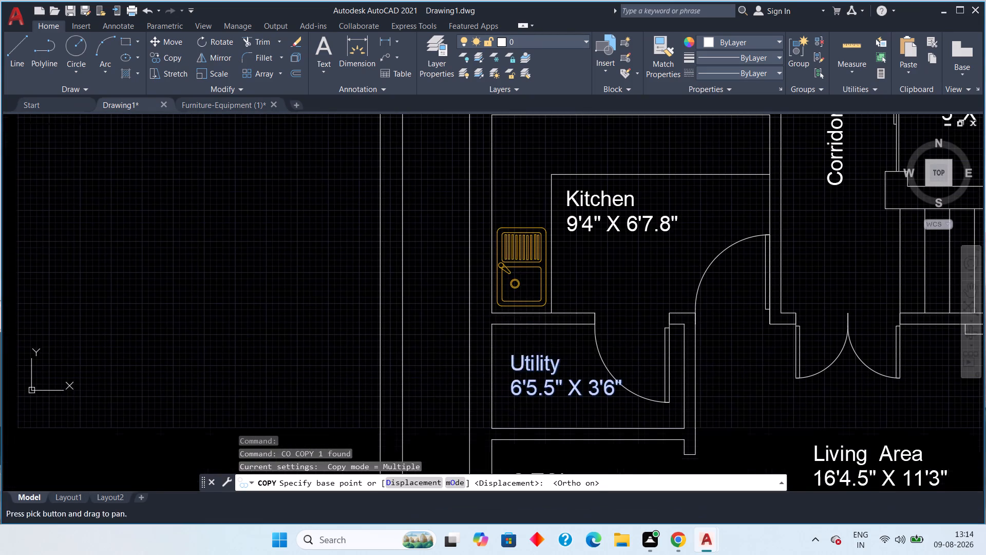
left_click(515, 361)
middle_click_drag(531, 245, 502, 403)
scroll(498, 381, "down", 2)
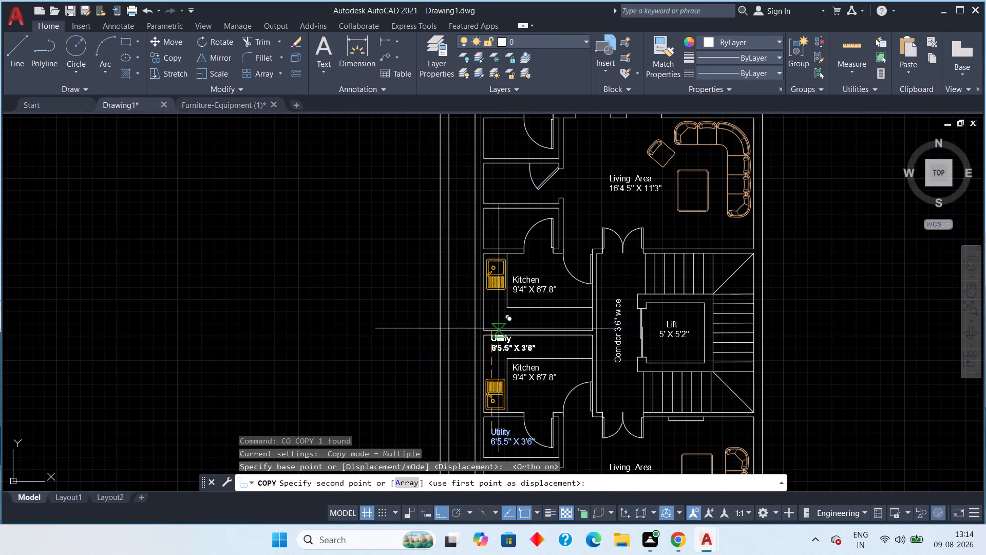
scroll(502, 231, "up", 1)
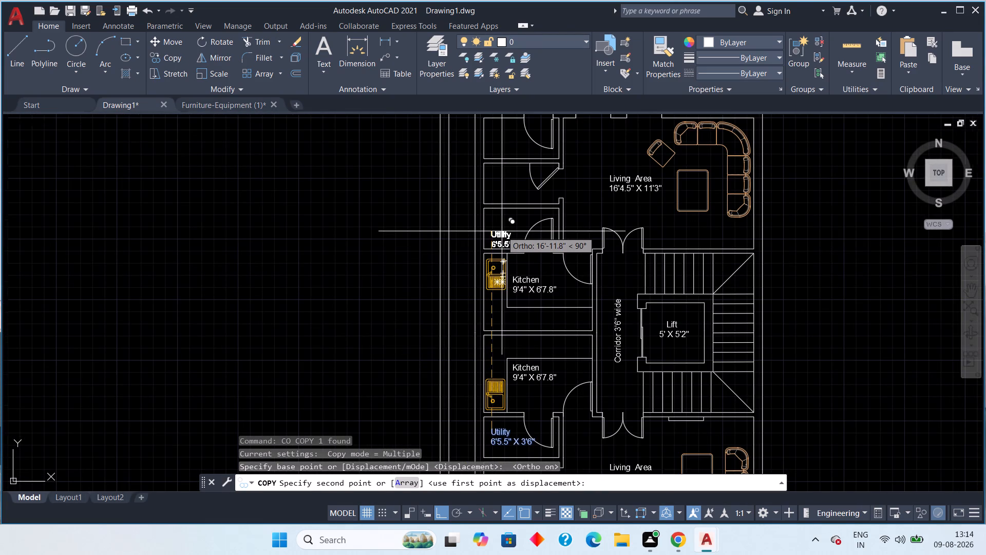
scroll(502, 231, "up", 2)
left_click(500, 182)
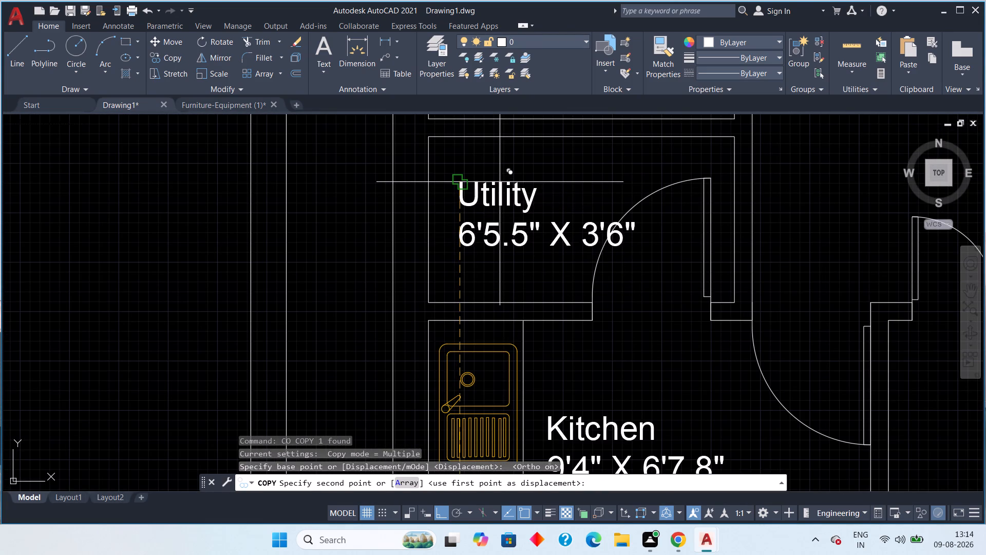
key("Escape")
Copy the lower unit's C.TOI label straight up into the middle small room of the upper unit, above its Utility.
scroll(502, 216, "down", 3)
middle_click_drag(503, 265, 501, 145)
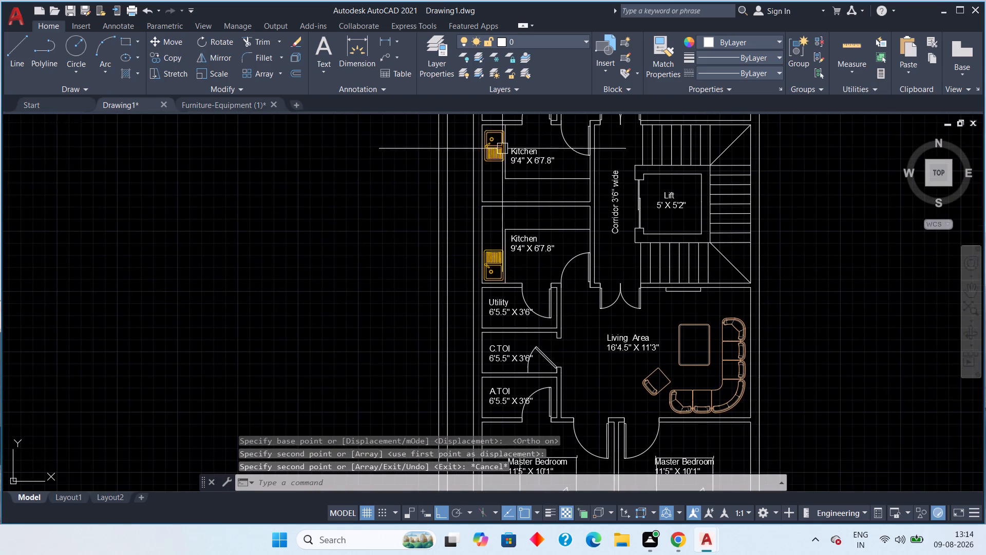
middle_click_drag(501, 347, 509, 297)
left_click(512, 306)
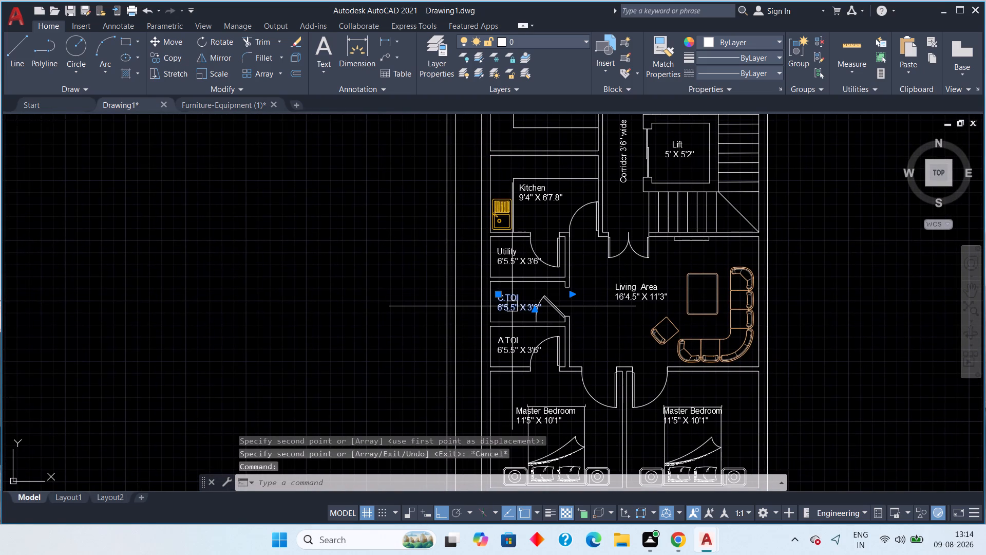
type("co")
key("space")
scroll(514, 309, "up", 2)
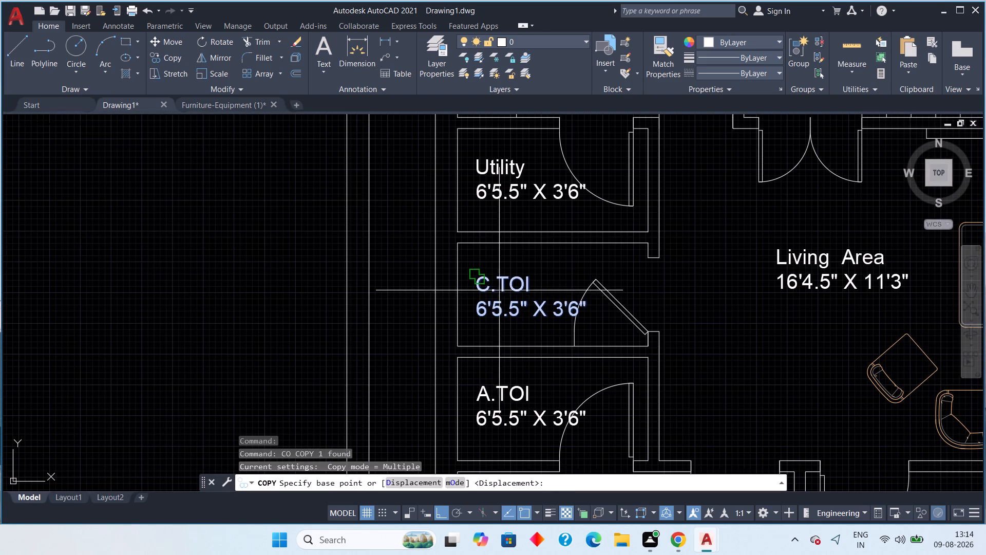
left_click(479, 283)
scroll(484, 232, "down", 2)
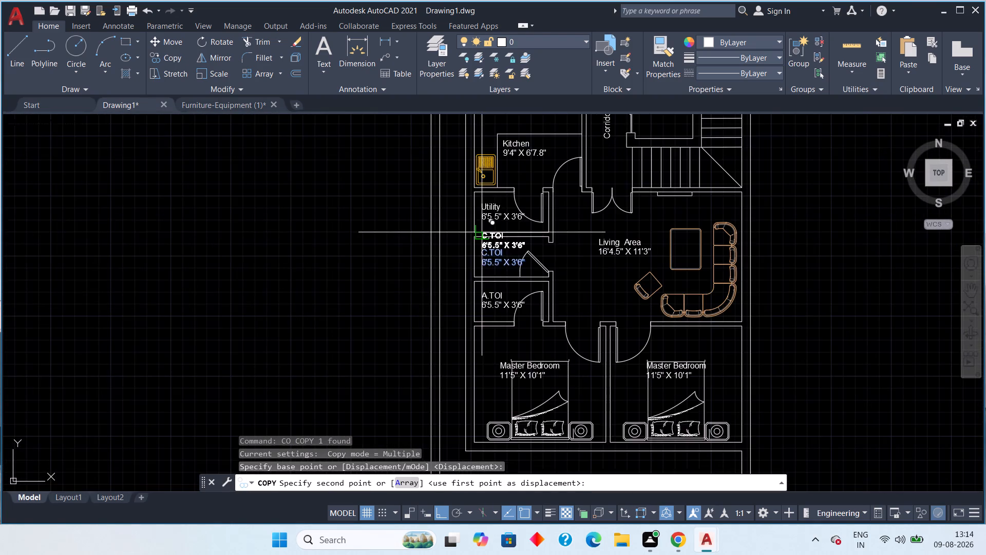
middle_click_drag(484, 232, 467, 410)
middle_click_drag(467, 291, 460, 421)
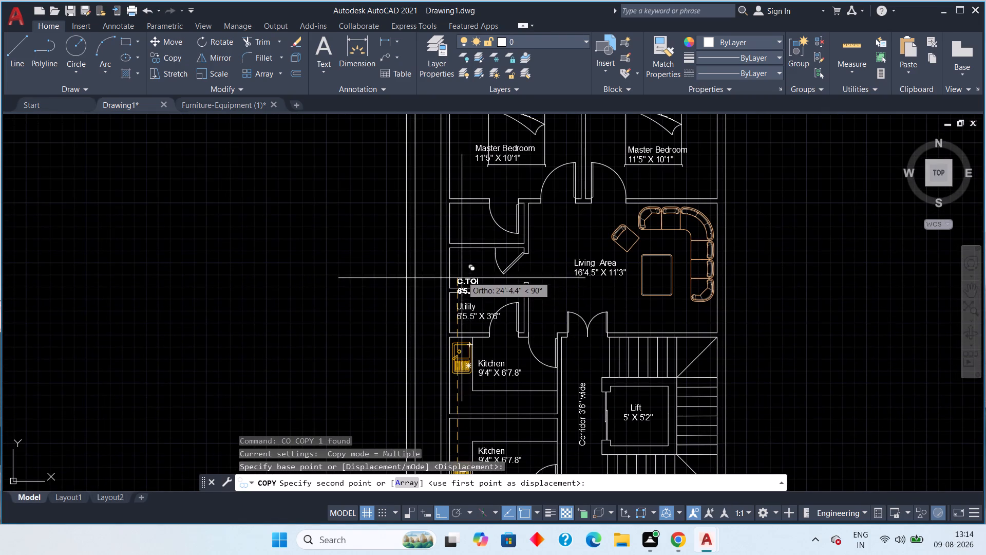
left_click(466, 259)
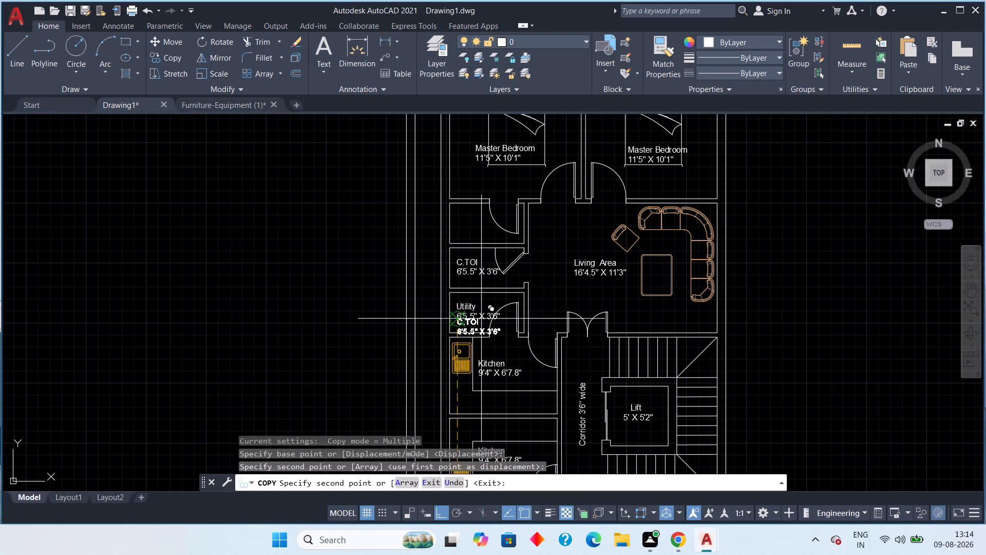
Copy the lower unit's A.TOI label straight up into the upper unit's small room above its C.TOI, just below the master bedroom.
key("Escape")
key("Escape")
scroll(456, 402, "down", 1)
middle_click_drag(456, 402, 475, 232)
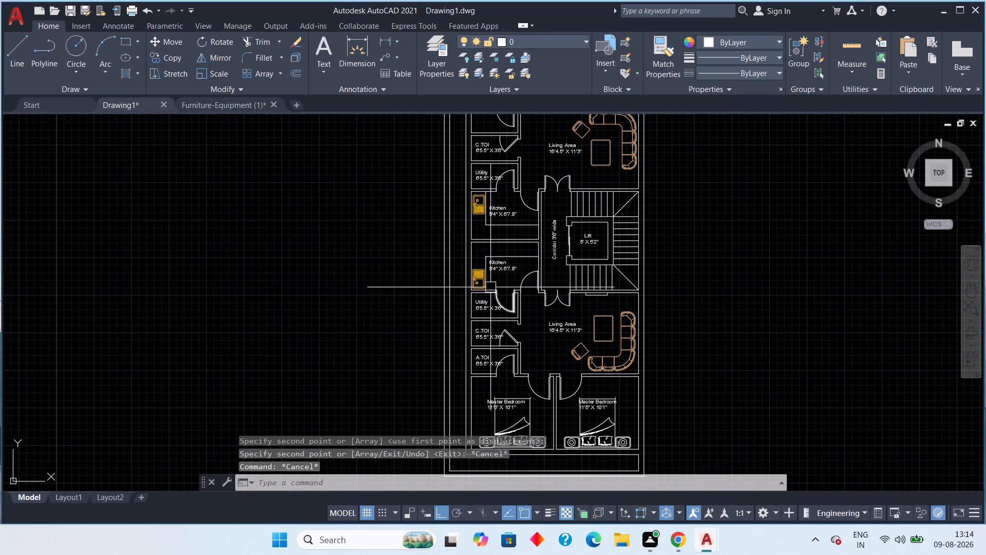
scroll(488, 365, "up", 3)
left_click(474, 358)
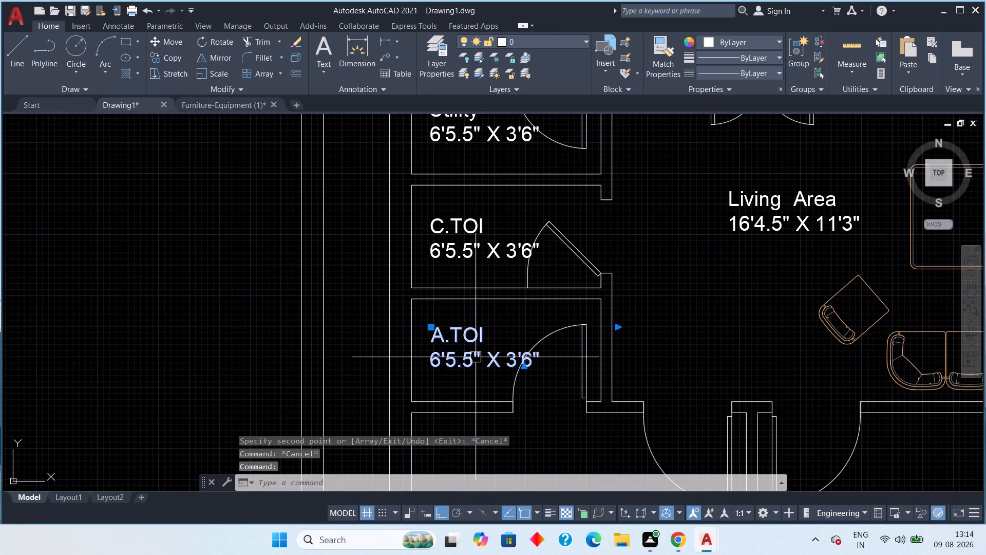
type("cop")
key("space")
scroll(470, 350, "up", 2)
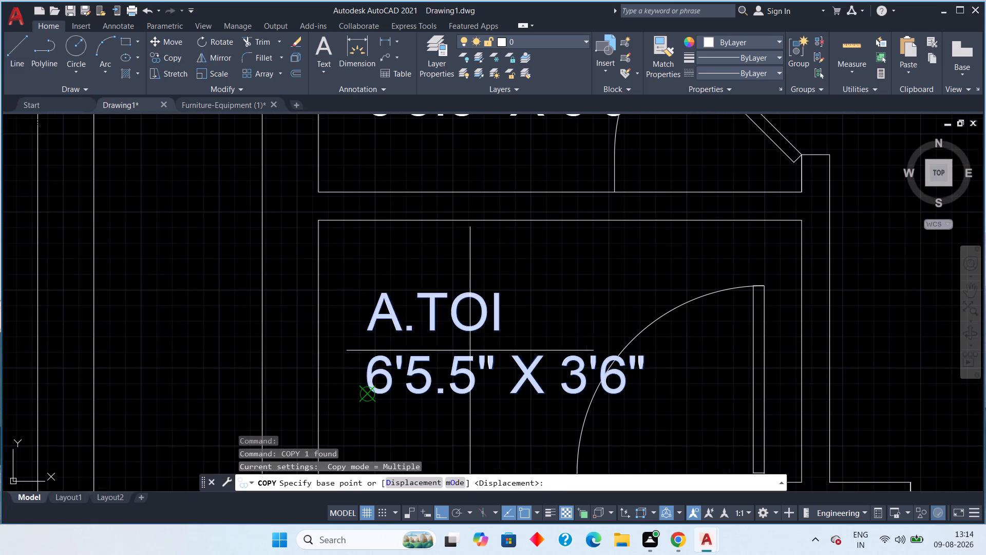
left_click(382, 297)
scroll(368, 262, "down", 3)
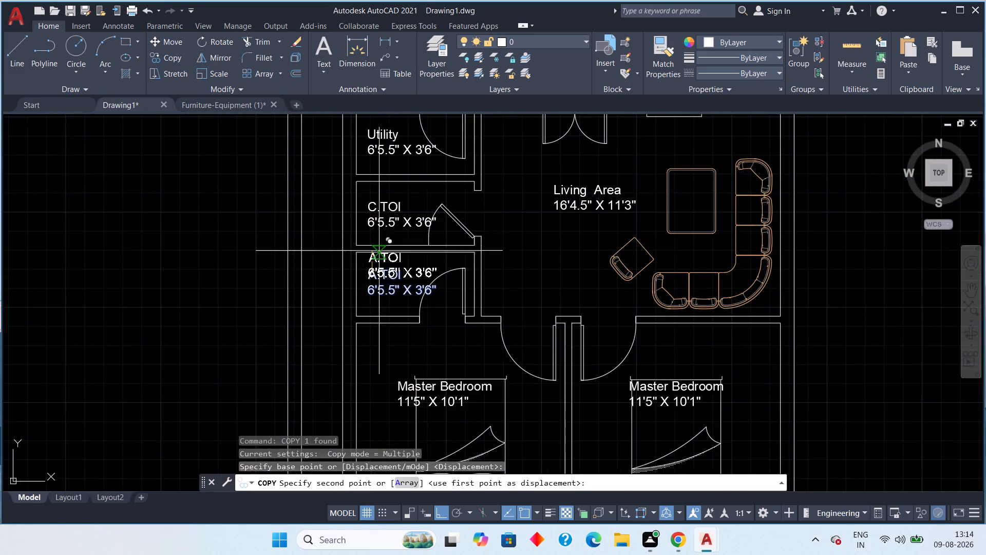
middle_click_drag(384, 258, 356, 507)
scroll(356, 507, "down", 2)
scroll(338, 257, "down", 1)
middle_click_drag(339, 289, 336, 411)
scroll(336, 408, "down", 2)
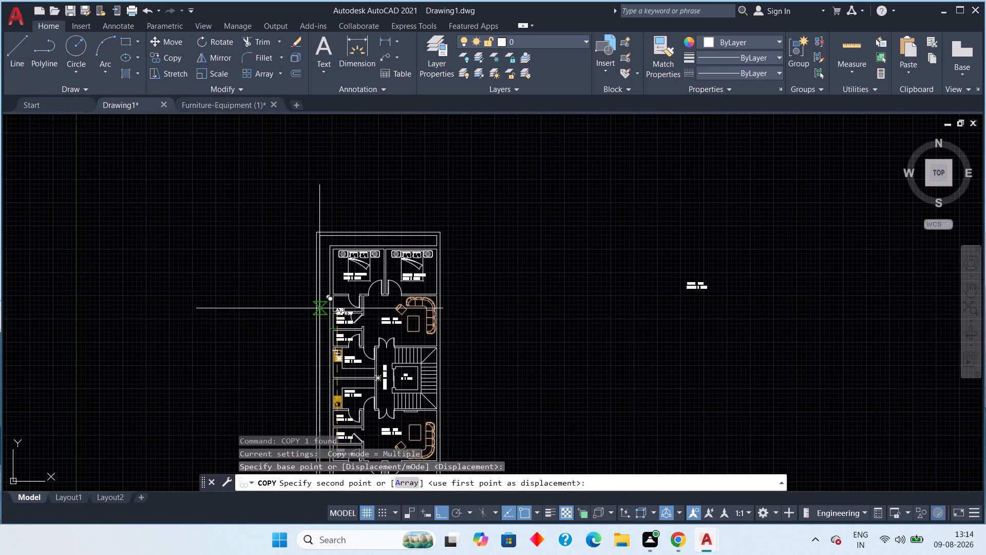
scroll(347, 302, "up", 3)
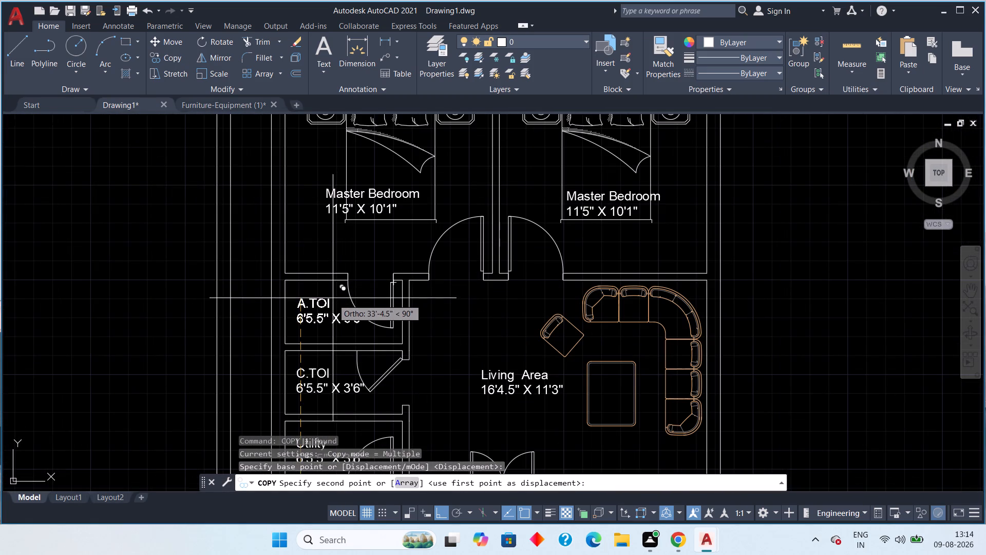
left_click(333, 299)
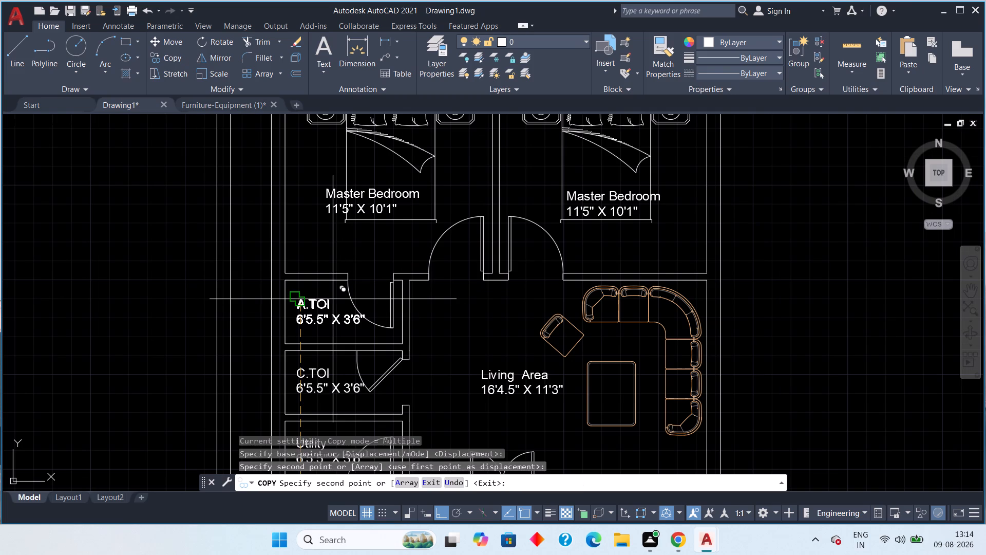
key("Escape")
key("Escape")
scroll(358, 343, "down", 2)
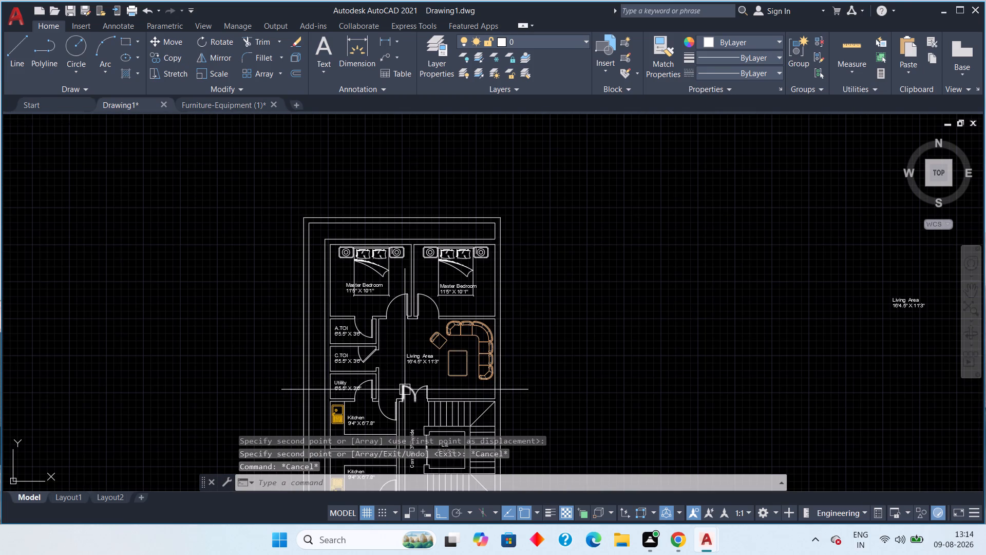
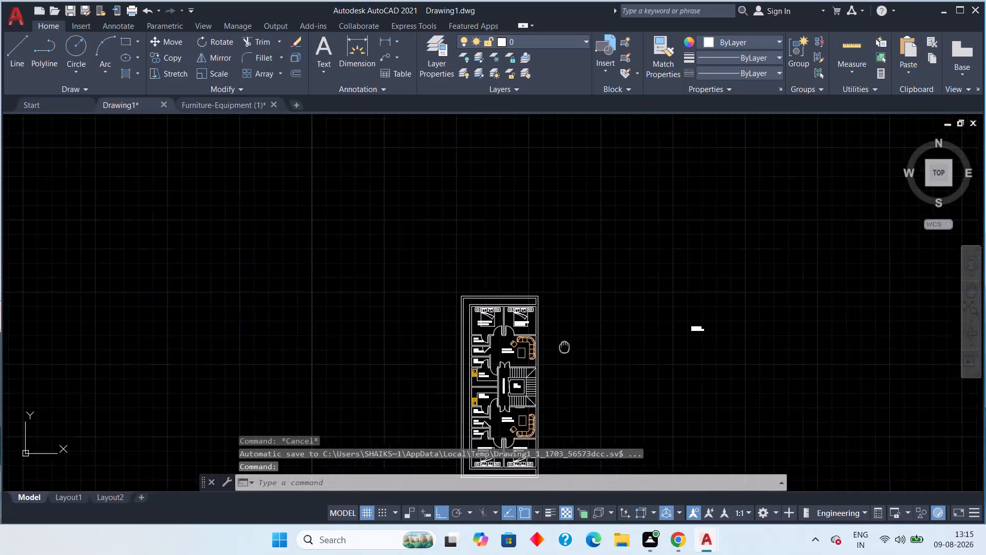
Delete the stray Living Area 16'4.5" X 11'3" label lying outside the floor plan.
scroll(721, 281, "up", 3)
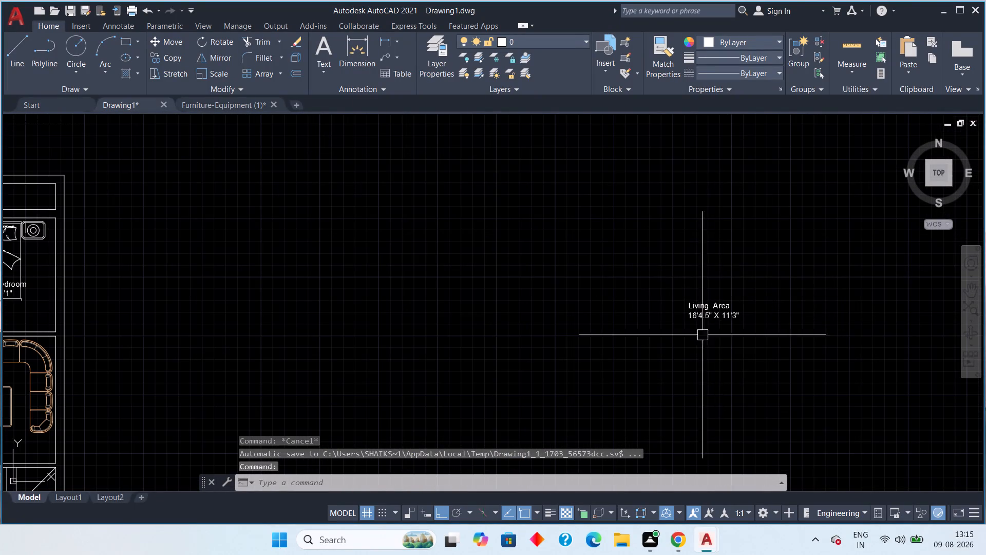
left_click_drag(763, 284, 746, 286)
left_click_drag(678, 327, 675, 332)
key("Delete")
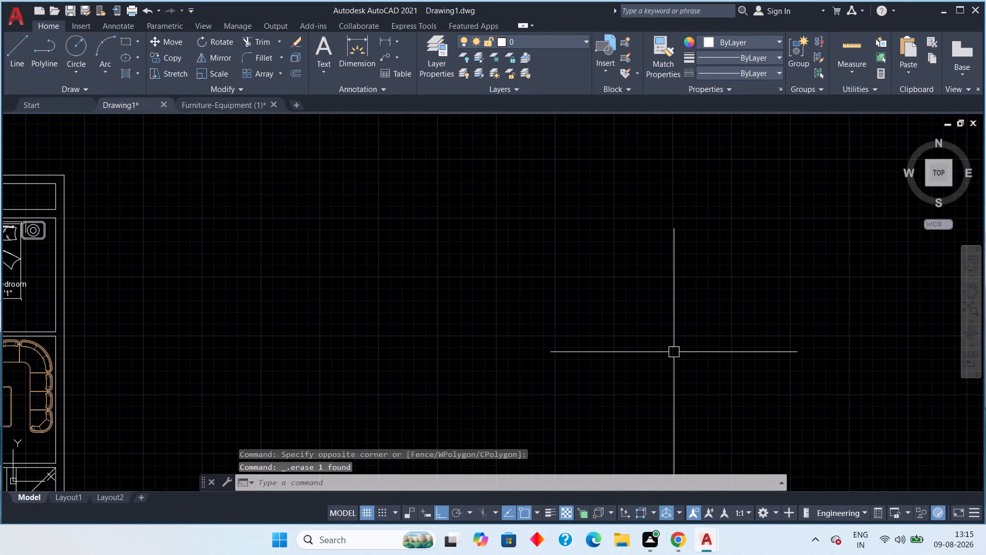
Review the room labels across both units of the floor plan, ending close on the kitchens, corridor and lift.
scroll(642, 373, "down", 1)
middle_click_drag(642, 365, 887, 271)
middle_click_drag(598, 341, 602, 177)
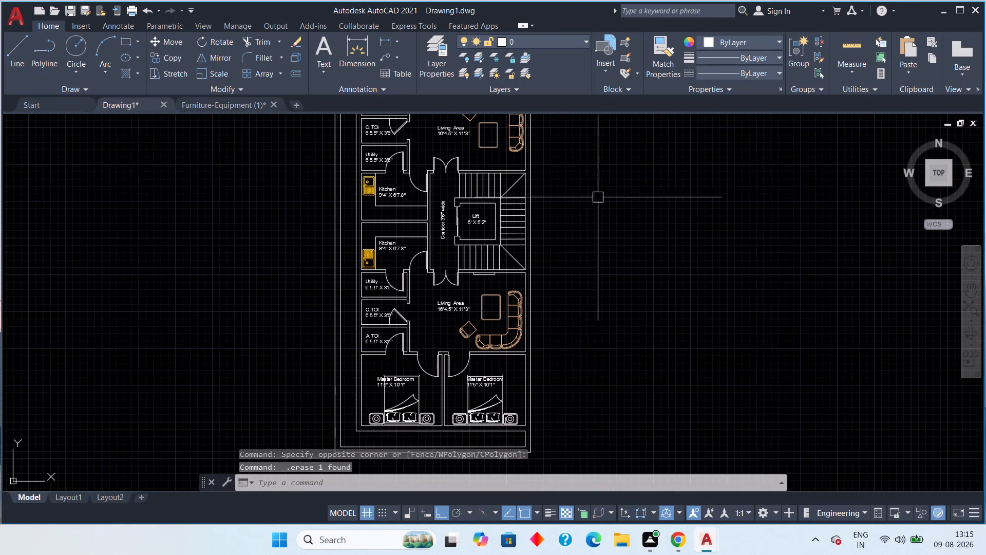
scroll(418, 326, "up", 1)
middle_click_drag(426, 334, 417, 399)
scroll(417, 399, "down", 1)
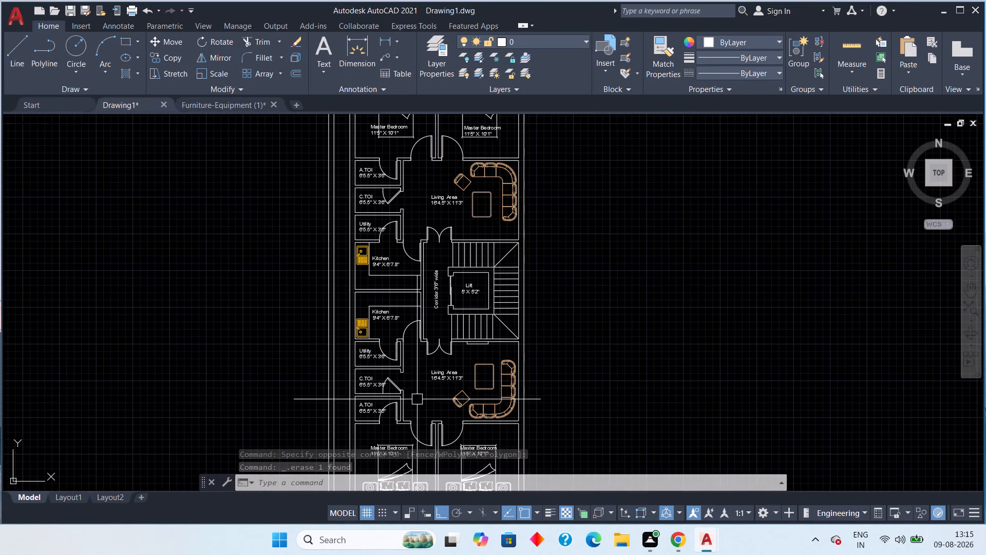
middle_click_drag(631, 273, 673, 208)
scroll(672, 331, "down", 1)
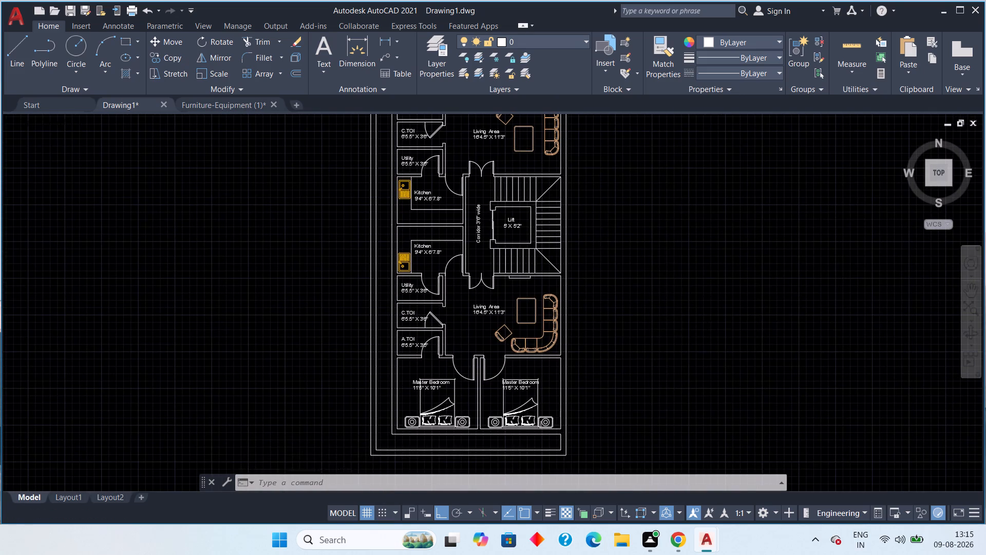
middle_click_drag(652, 308, 694, 320)
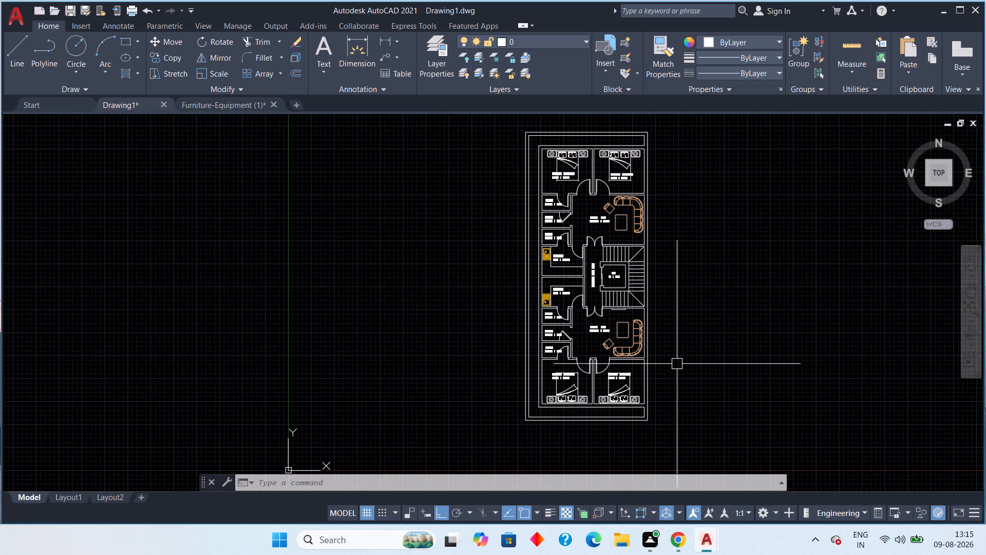
scroll(677, 364, "up", 2)
middle_click_drag(668, 436, 788, 367)
scroll(788, 366, "down", 2)
middle_click_drag(788, 395, 781, 446)
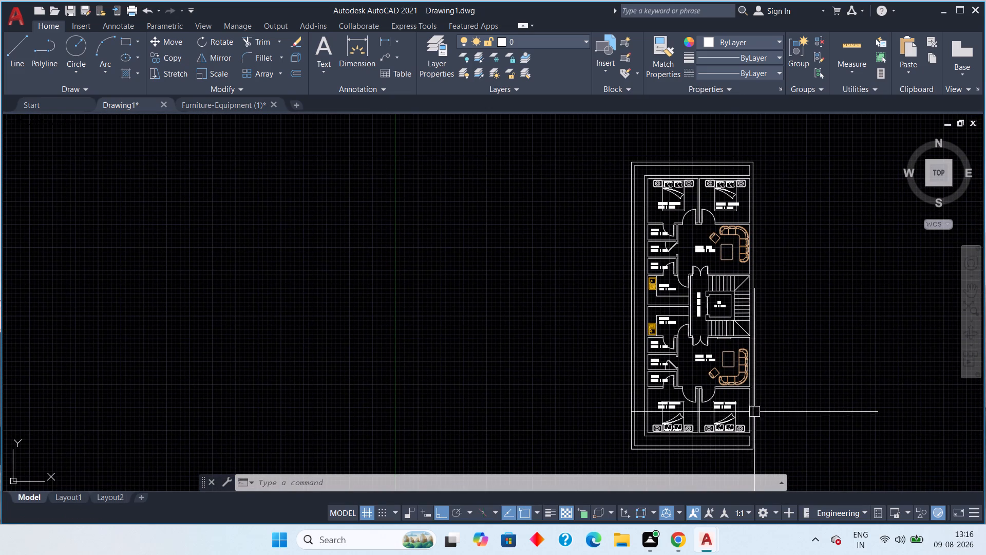
scroll(724, 339, "up", 2)
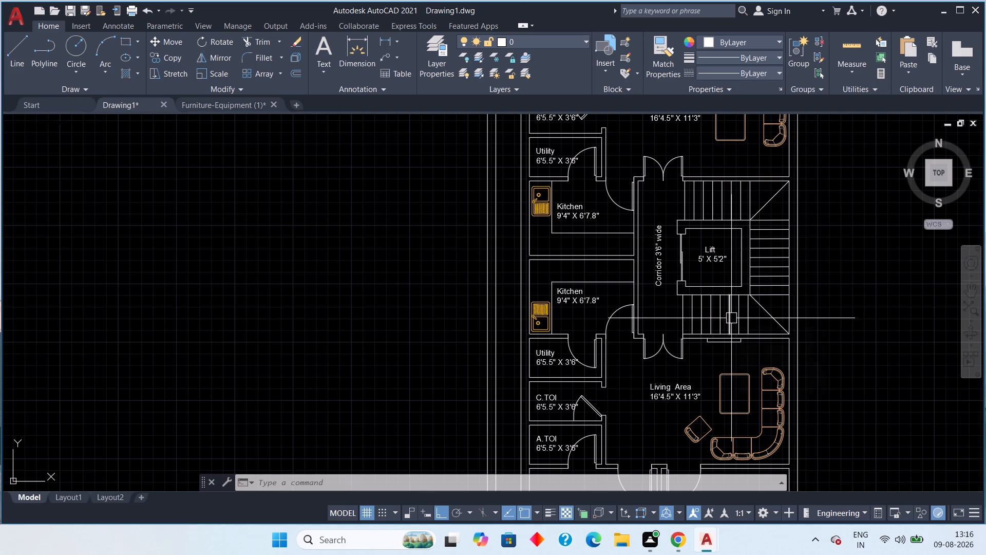
scroll(723, 323, "down", 1)
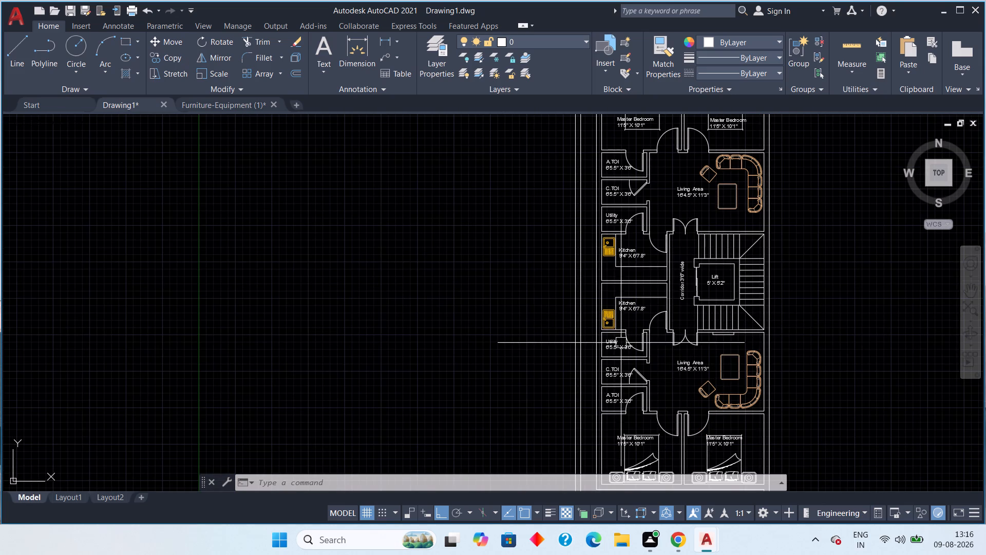
middle_click_drag(663, 390, 644, 480)
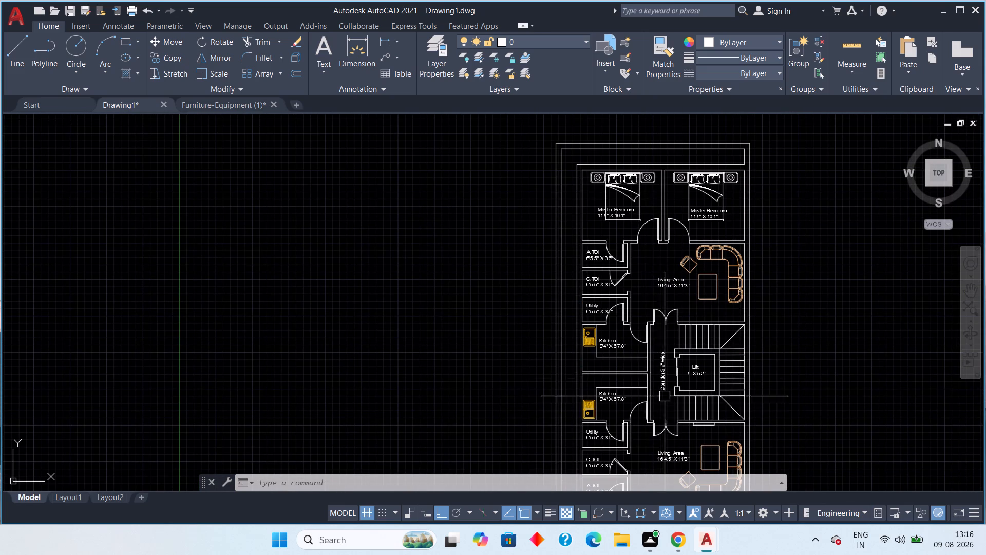
scroll(659, 406, "up", 3)
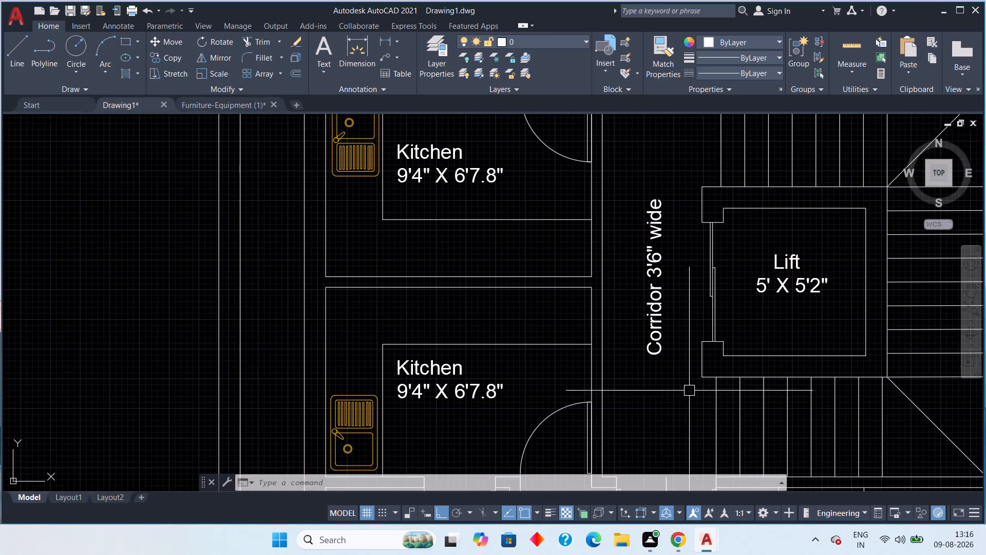
middle_click_drag(690, 394, 609, 363)
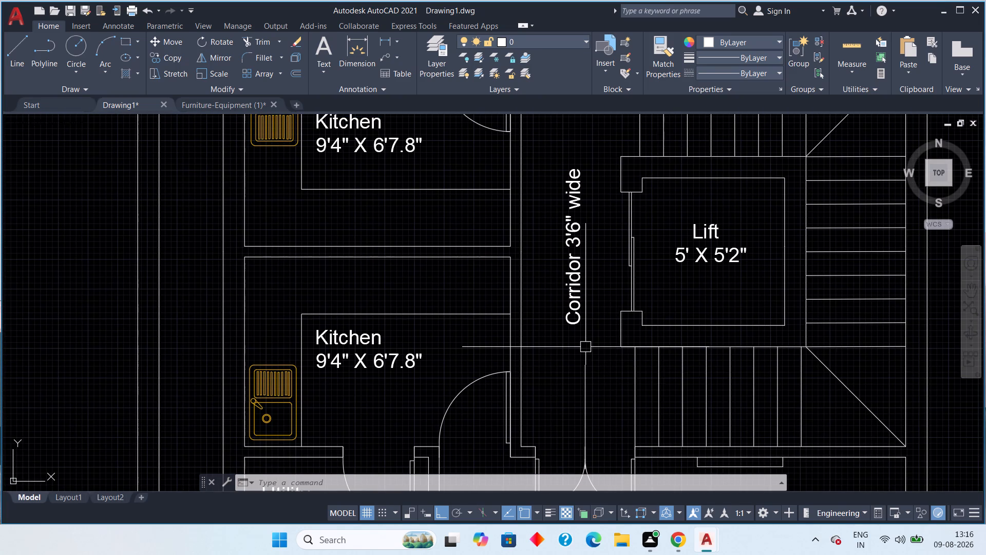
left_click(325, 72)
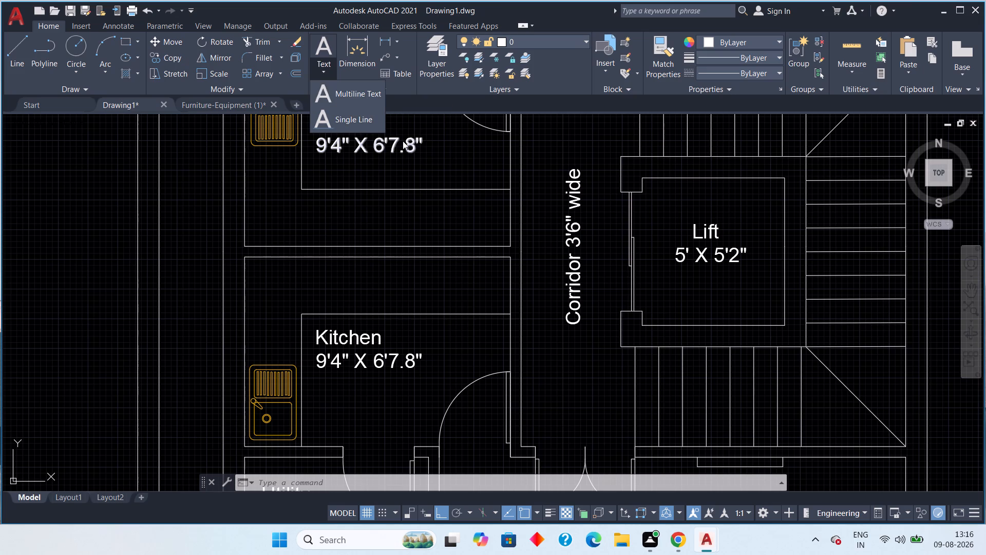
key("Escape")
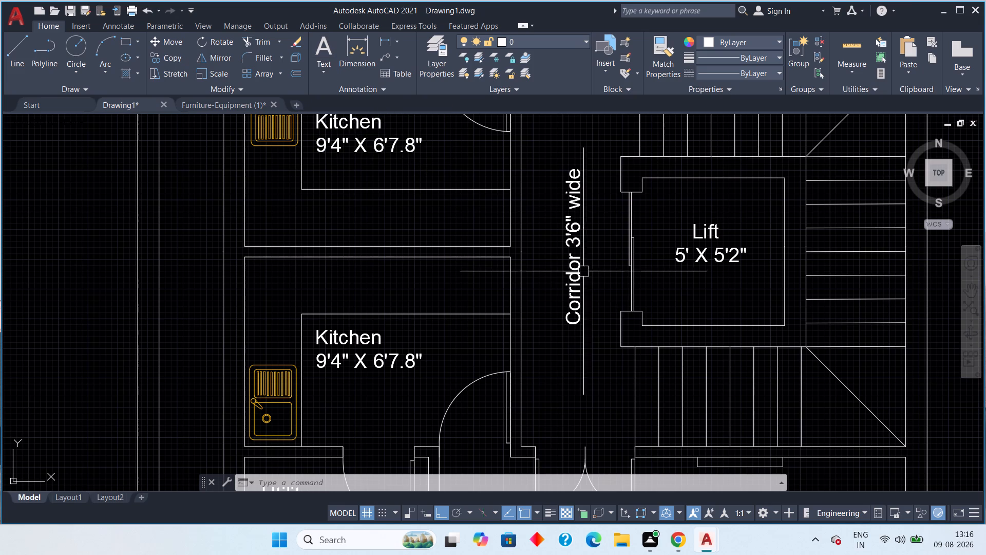
Inspect the labels from the kitchens and corridor to the lower unit's master bedrooms, and back up to the upper unit.
scroll(647, 313, "down", 1)
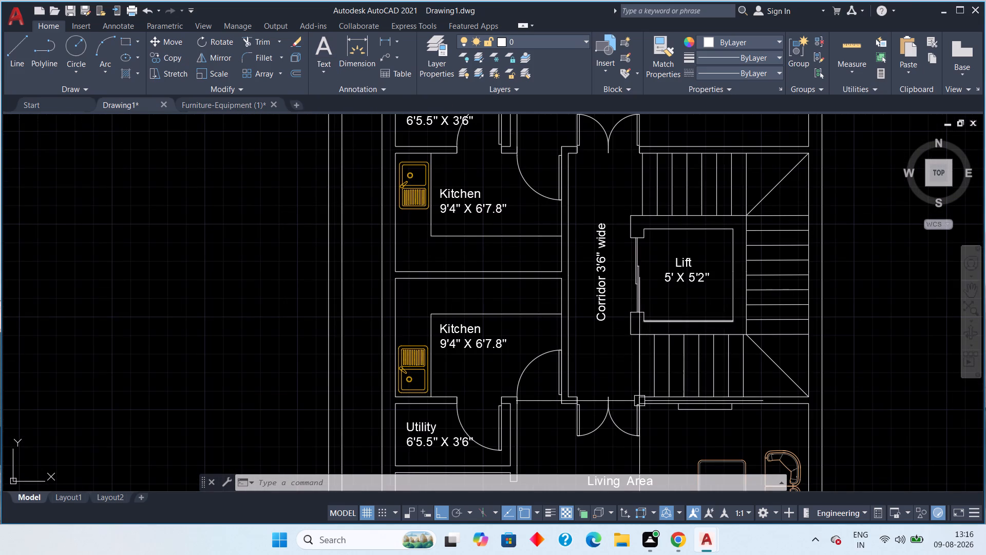
middle_click_drag(598, 405, 602, 329)
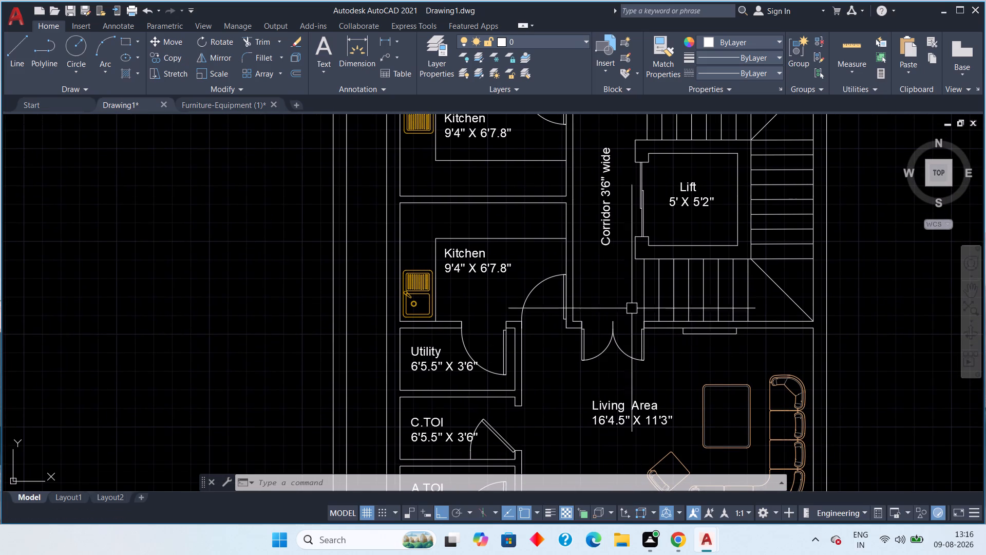
middle_click_drag(676, 236, 603, 297)
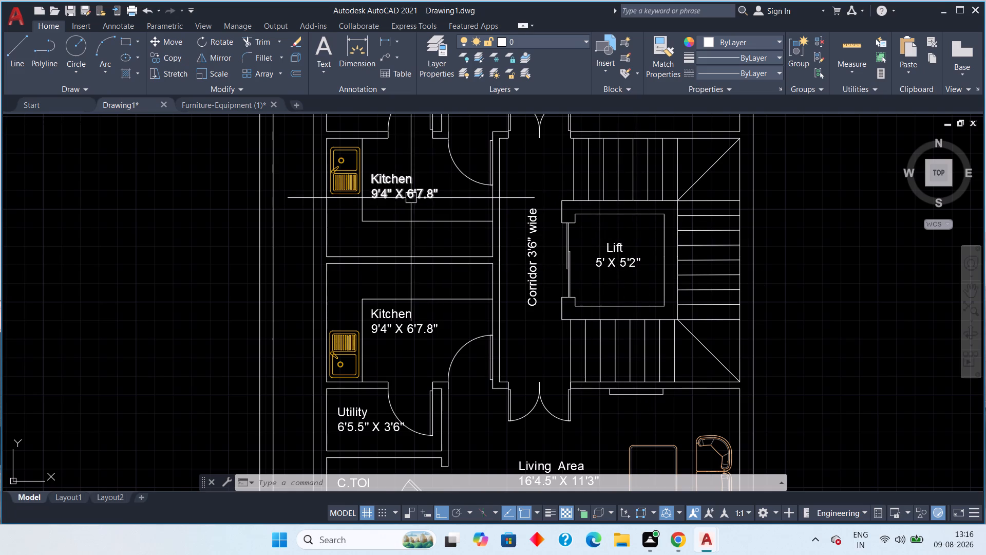
scroll(416, 215, "down", 1)
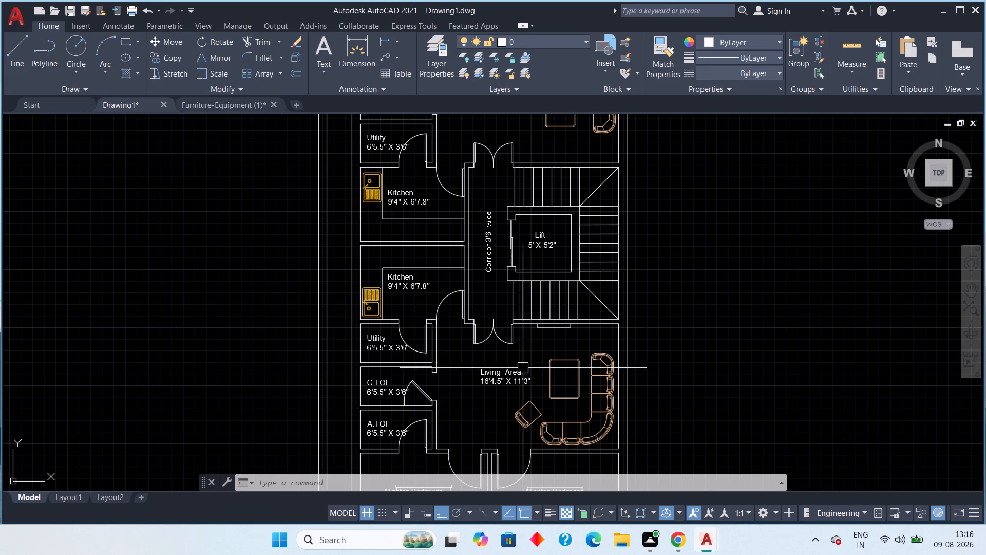
middle_click_drag(528, 349, 552, 296)
key("Escape")
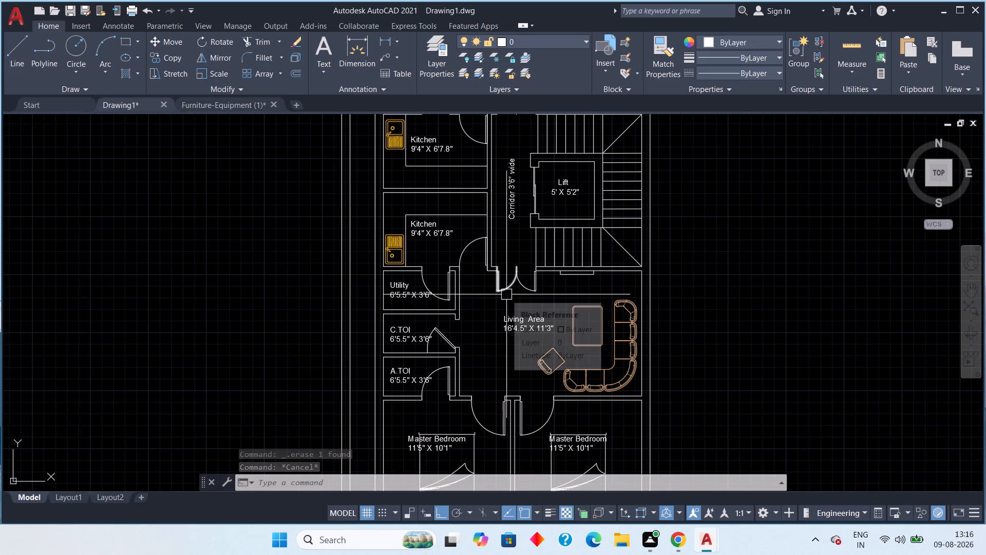
middle_click_drag(510, 388, 542, 278)
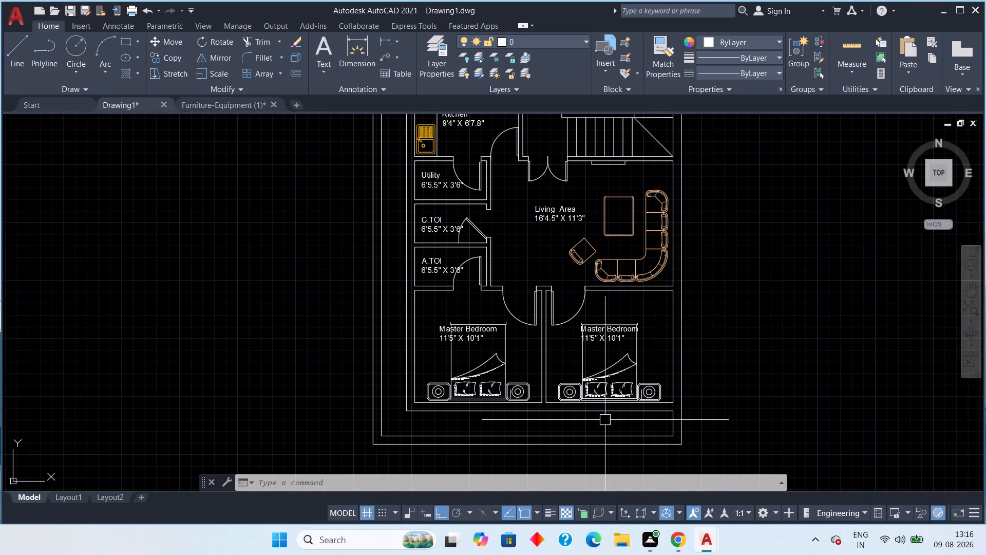
scroll(603, 352, "up", 1)
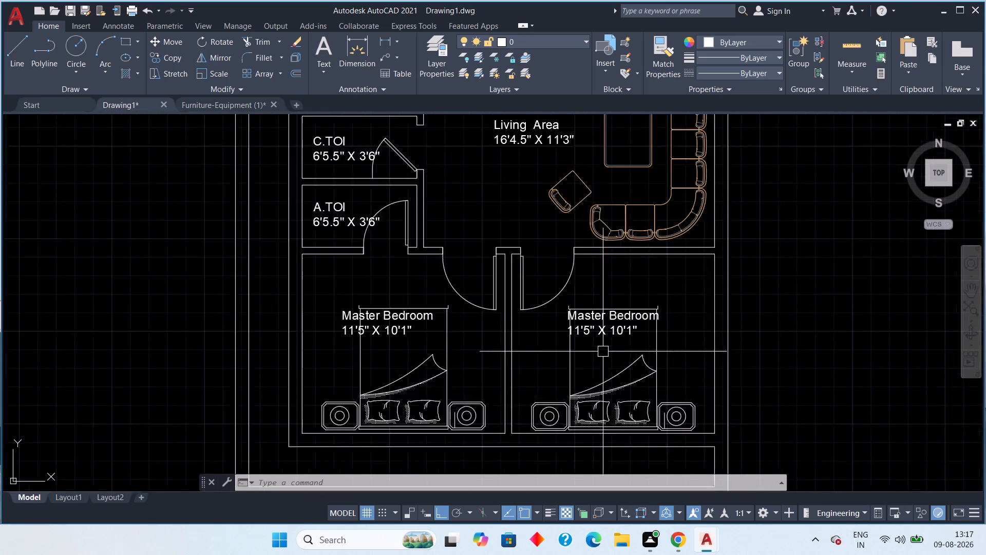
scroll(603, 351, "up", 2)
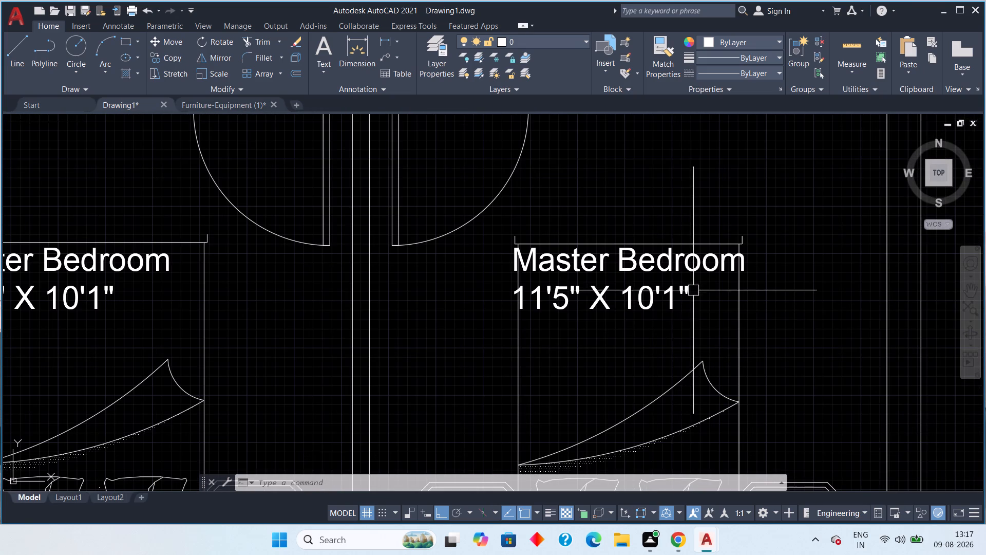
scroll(545, 315, "down", 1)
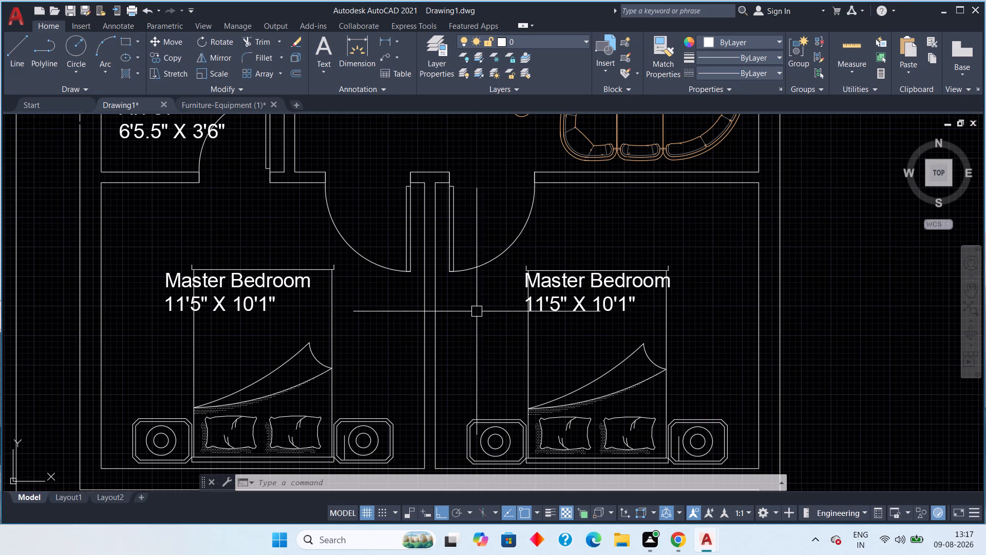
scroll(517, 337, "down", 1)
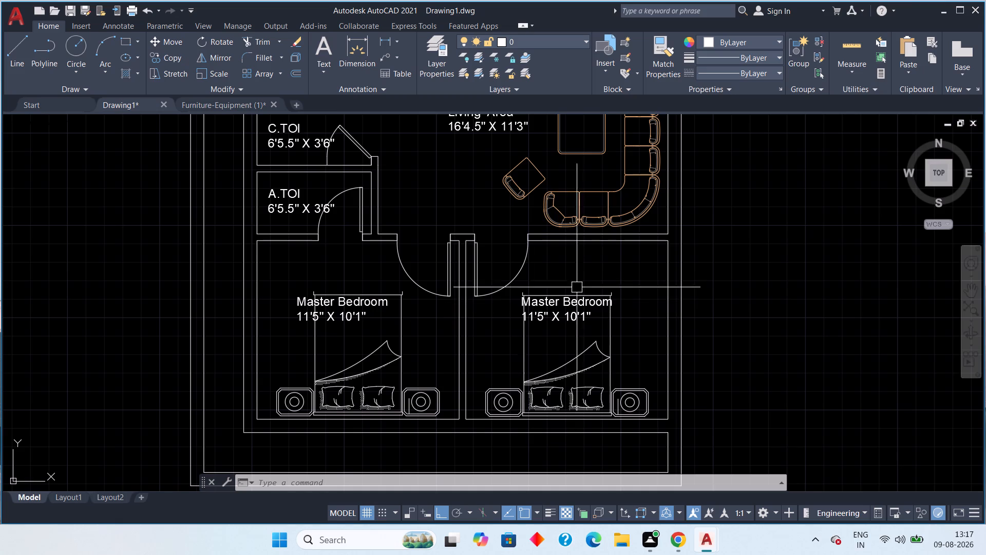
scroll(542, 328, "down", 1)
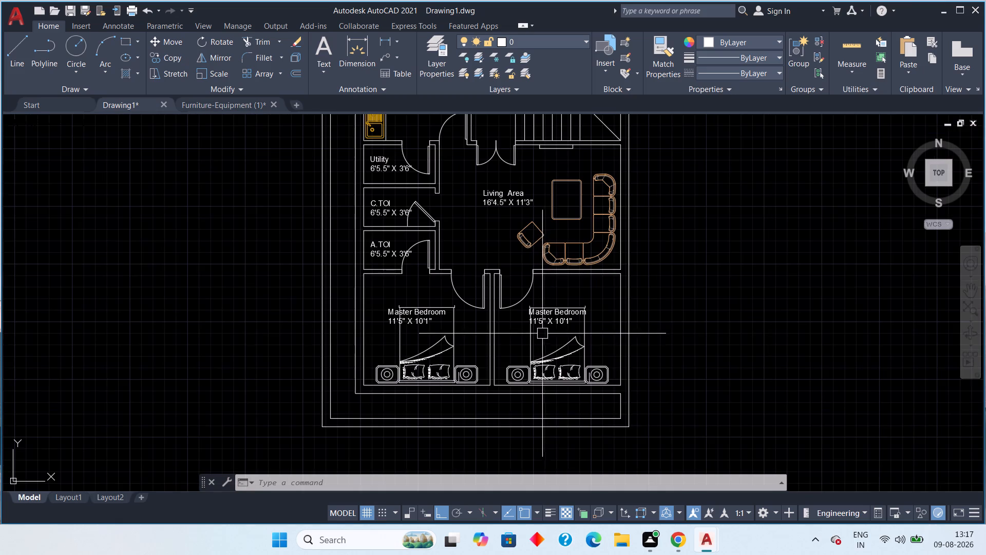
middle_click_drag(549, 336, 551, 382)
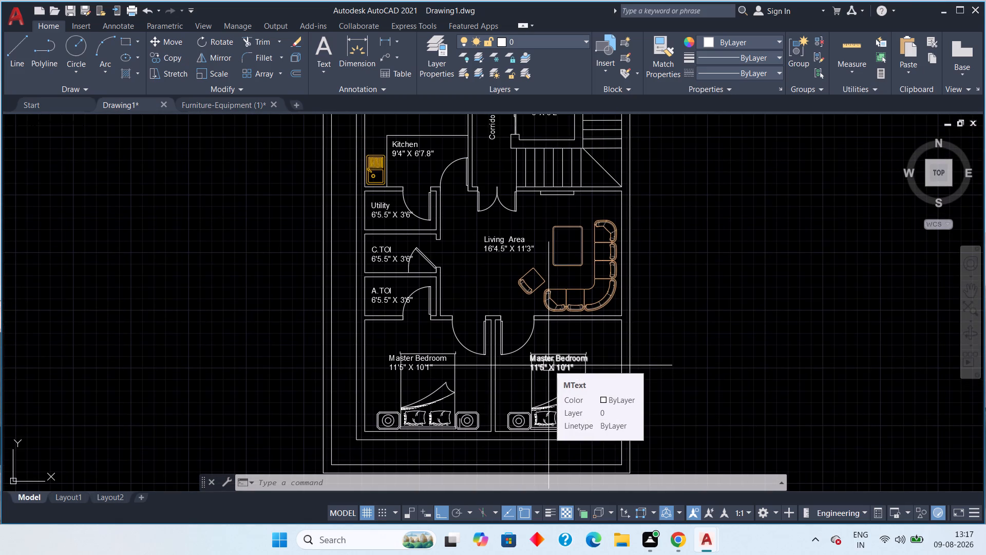
middle_click_drag(550, 407, 530, 475)
middle_click_drag(487, 314, 482, 438)
scroll(465, 326, "down", 1)
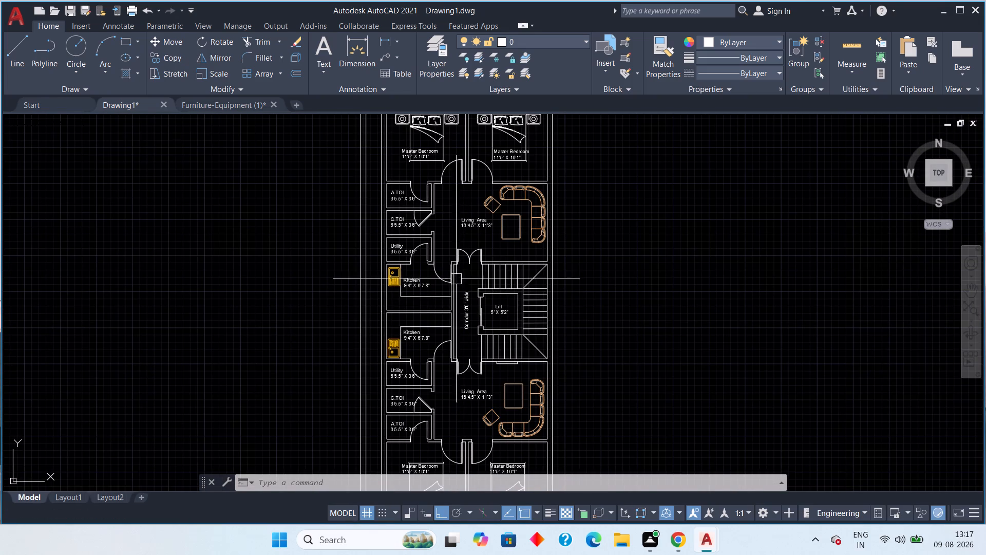
middle_click_drag(470, 228, 449, 299)
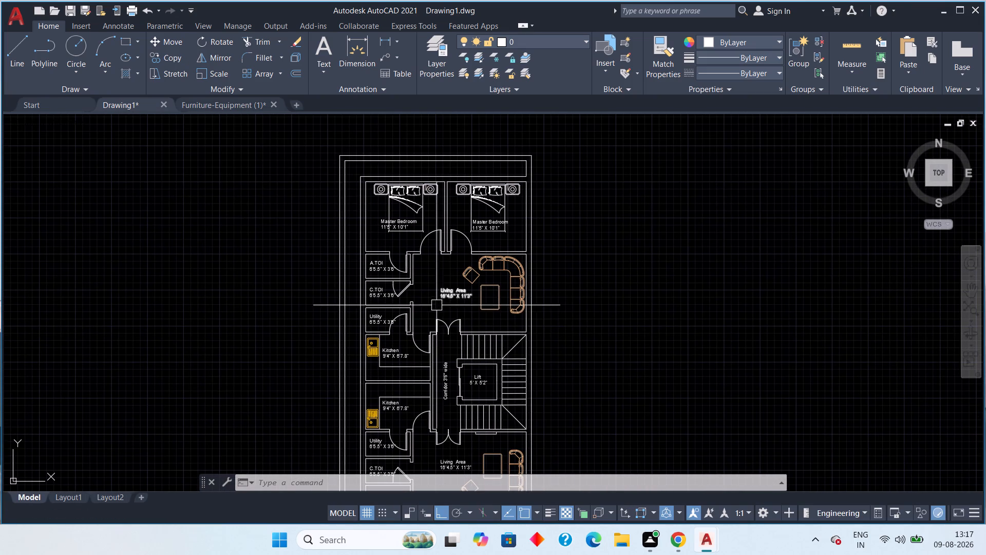
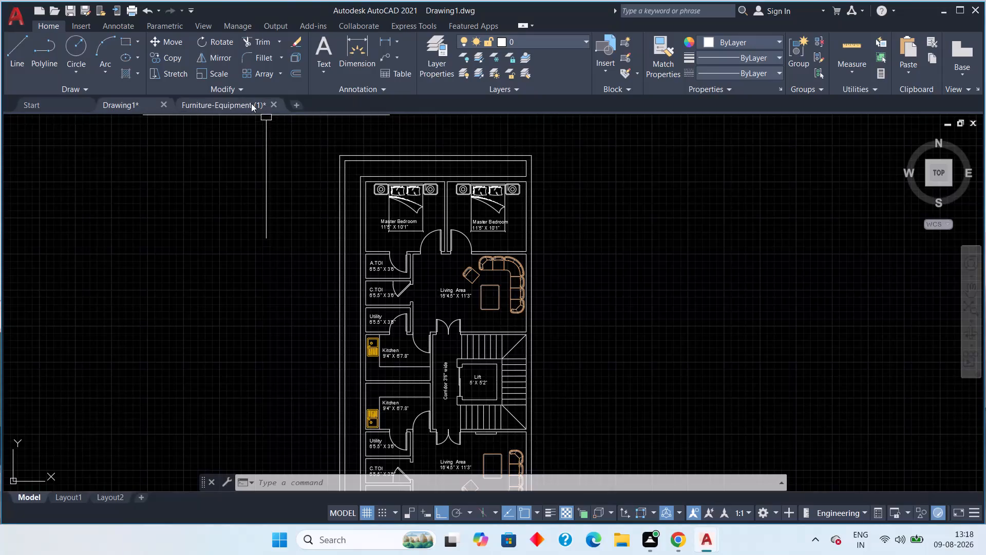
Close the Furniture-Equipment (1) drawing without saving its changes and return to Drawing1.
left_click(130, 105)
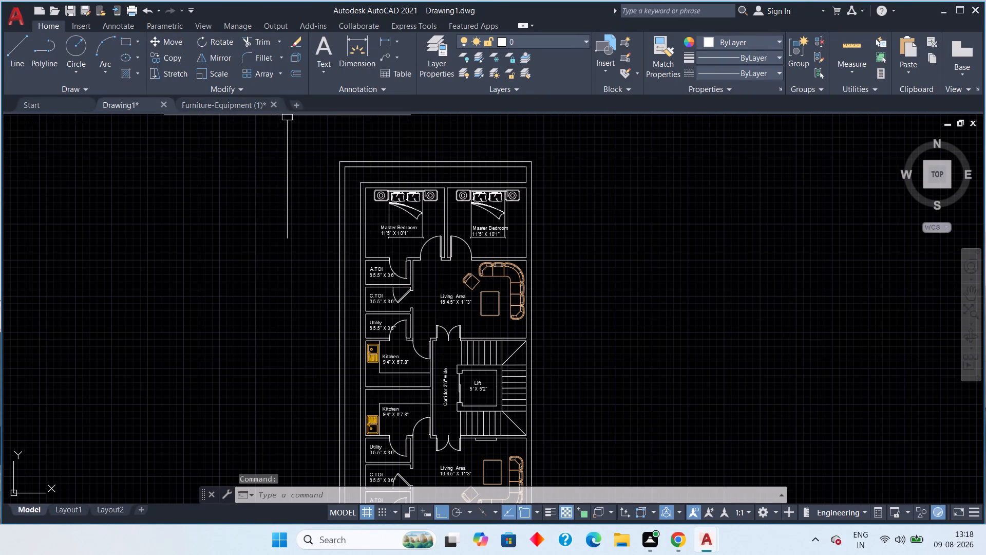
left_click(275, 103)
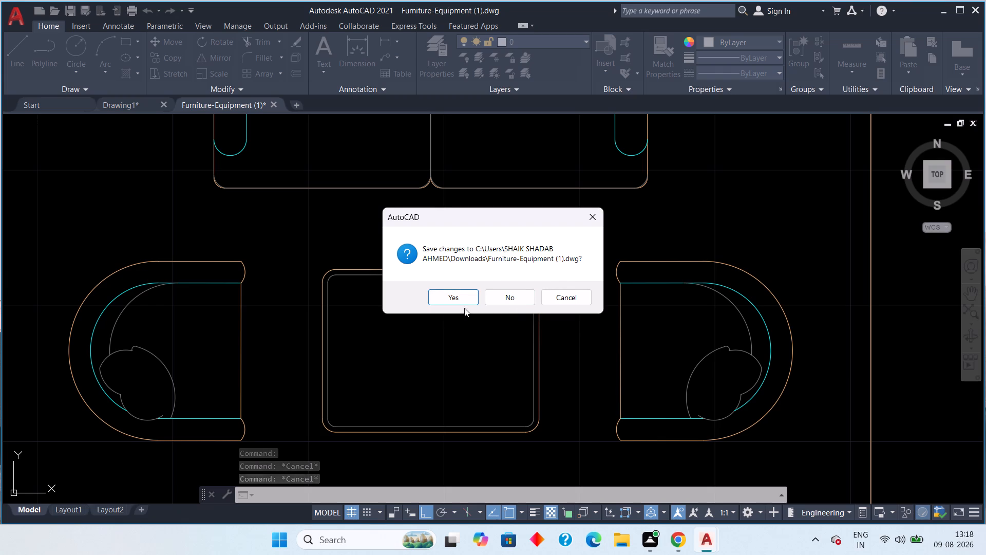
left_click(579, 299)
left_click(120, 100)
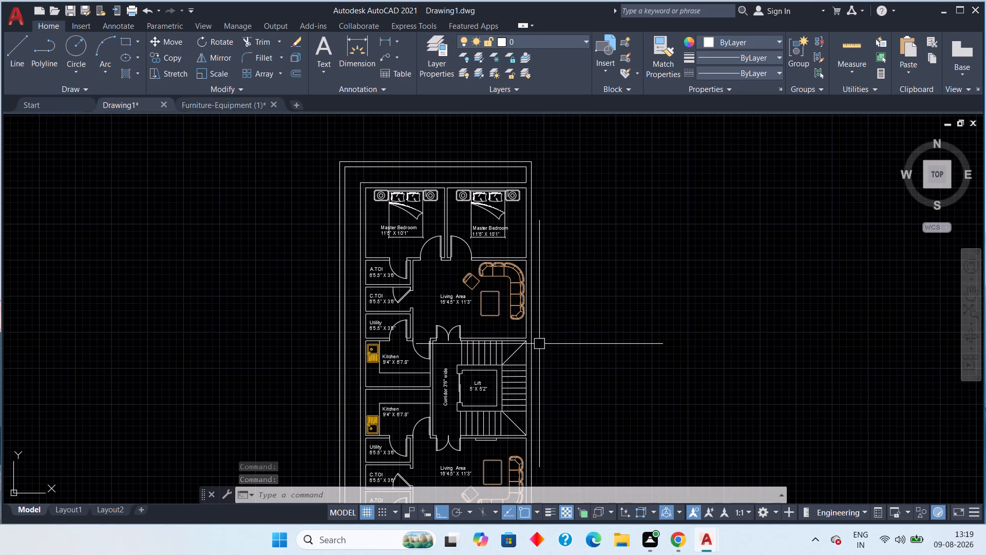
left_click(276, 103)
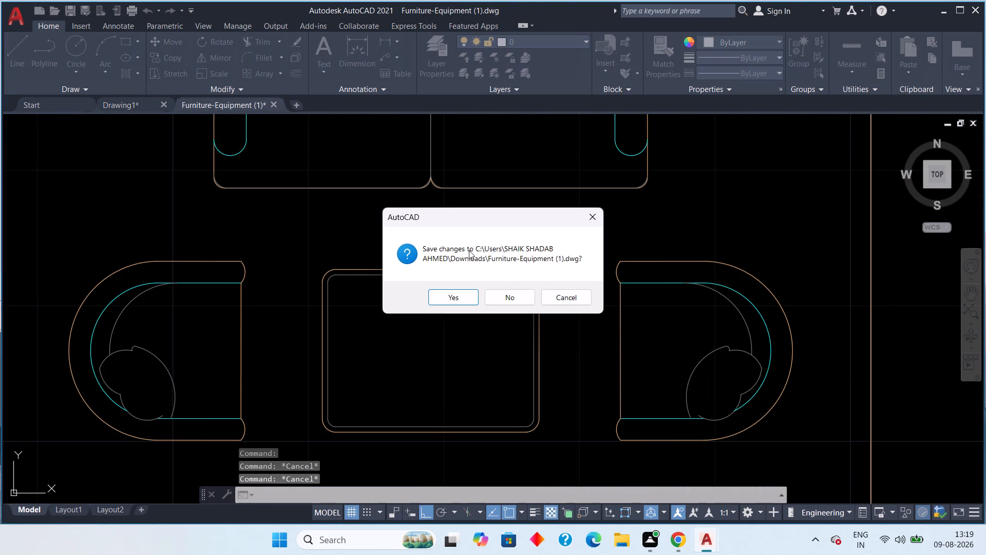
left_click(510, 293)
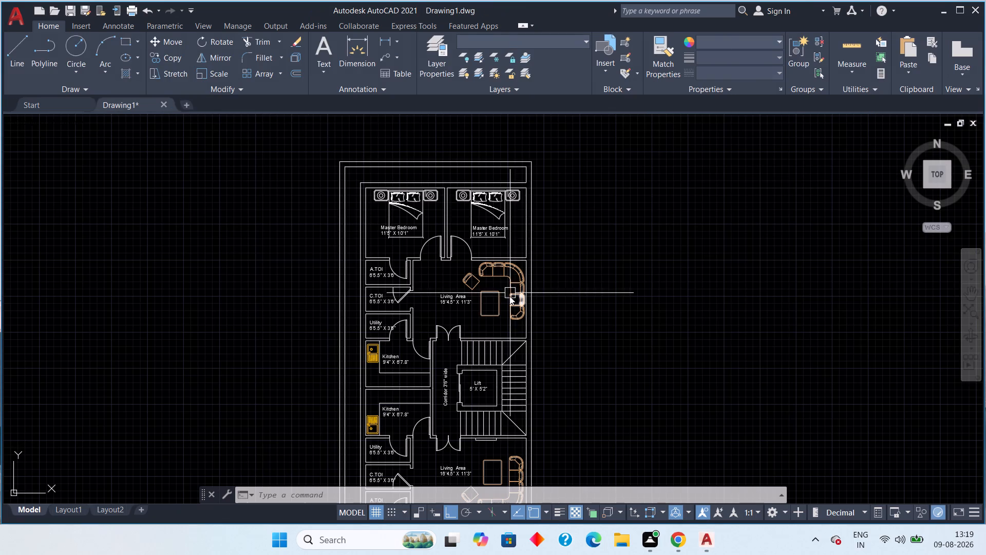
Start a hatch for the open strip below the lower unit's master bedrooms, choosing the AR-B816C pattern.
scroll(456, 340, "down", 1)
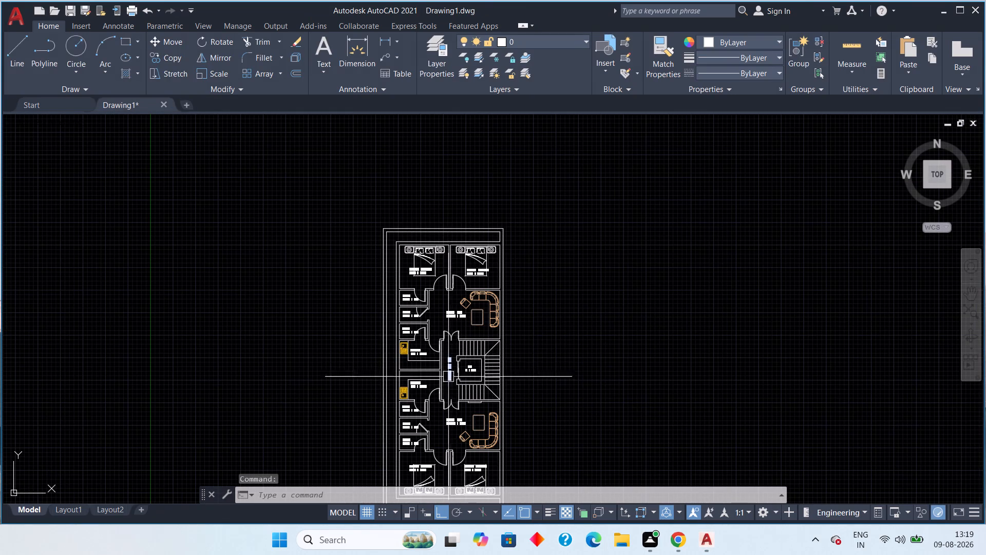
middle_click_drag(540, 401, 539, 338)
scroll(489, 390, "up", 1)
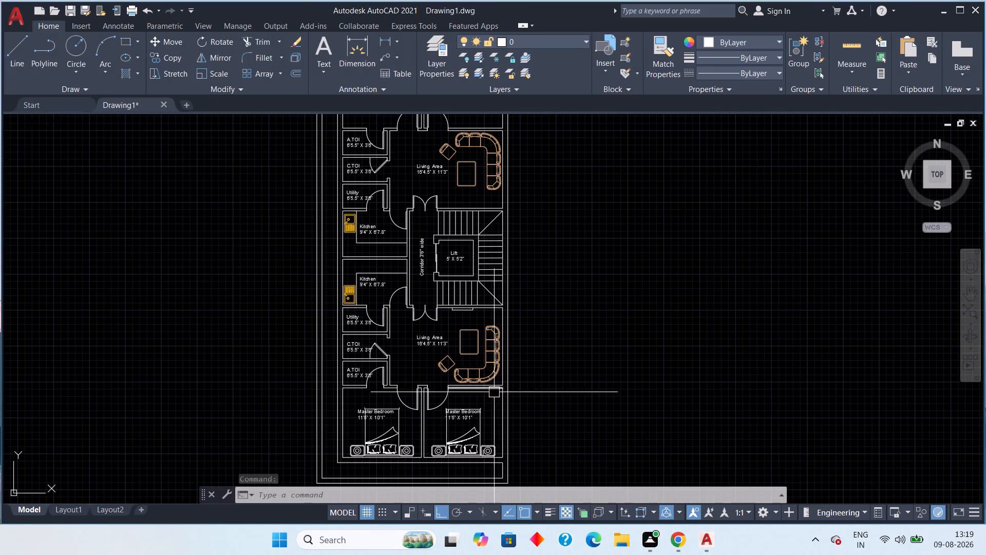
middle_click_drag(493, 406, 556, 355)
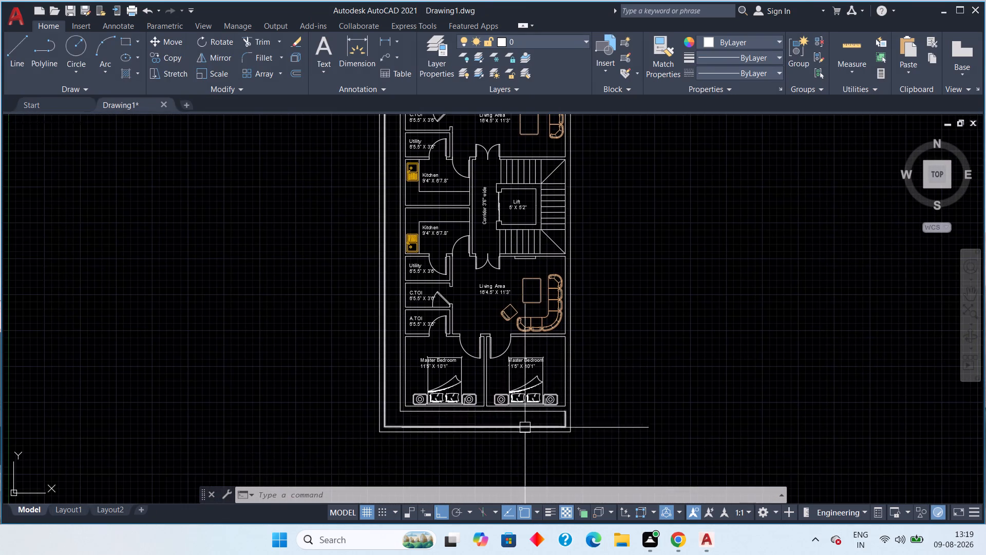
scroll(525, 428, "up", 3)
middle_click_drag(556, 417, 586, 414)
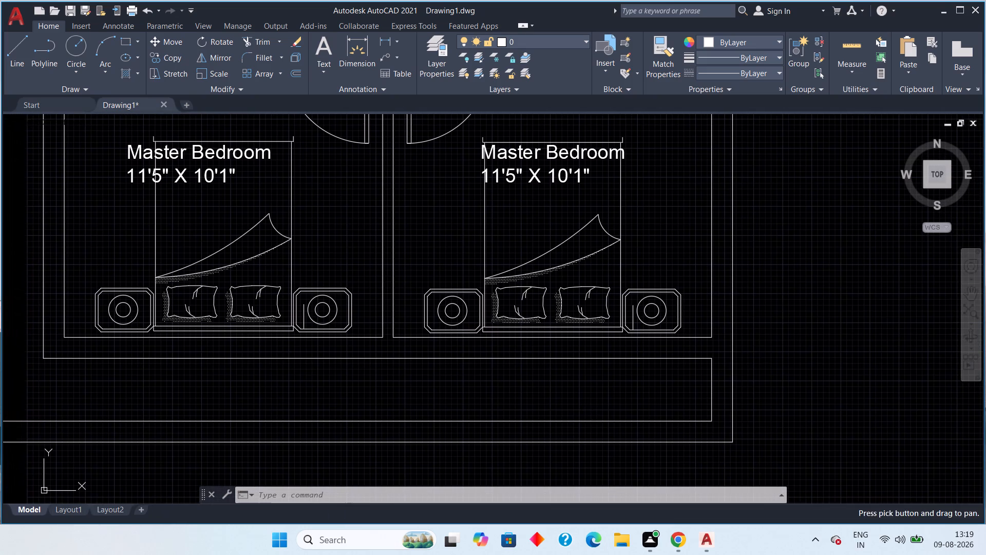
scroll(597, 402, "up", 1)
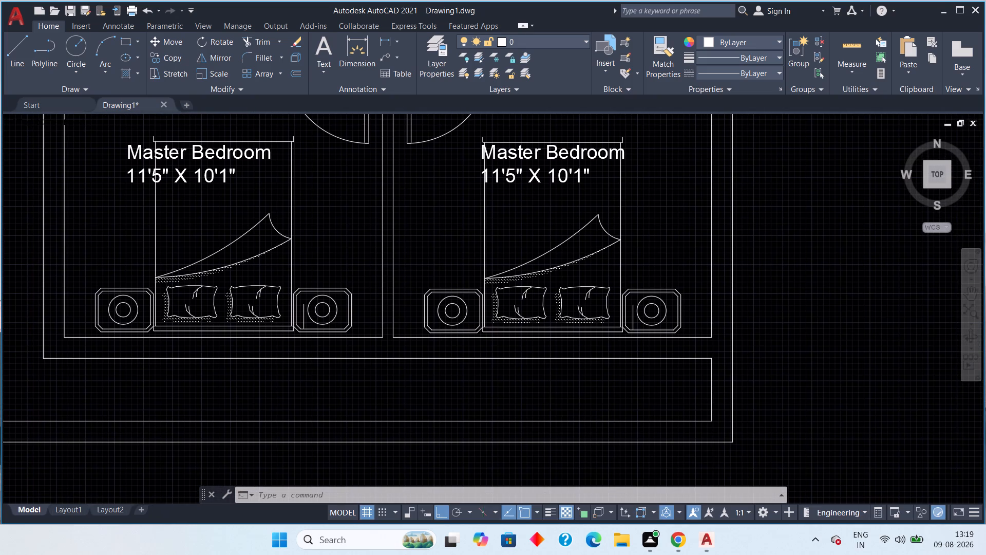
type("h")
key("space")
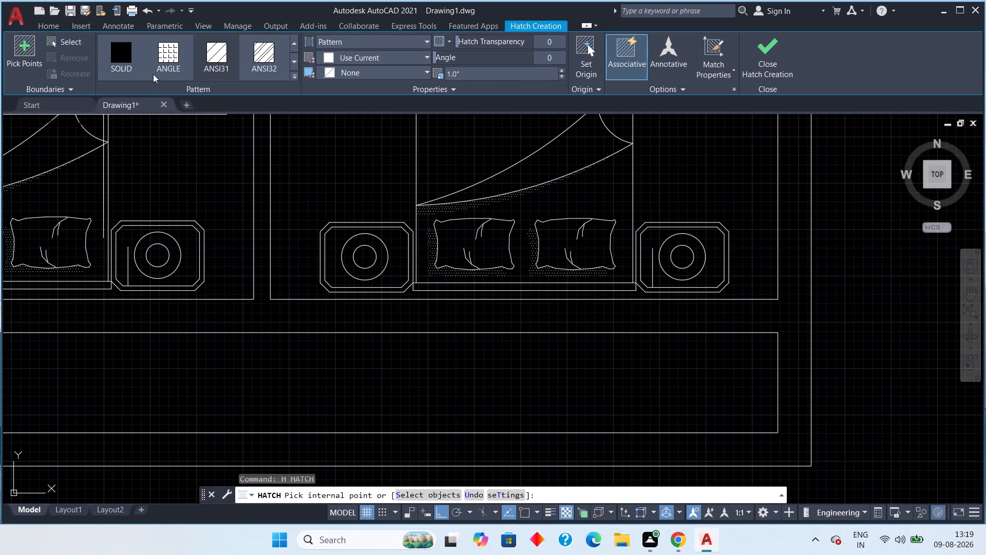
scroll(160, 72, "down", 1)
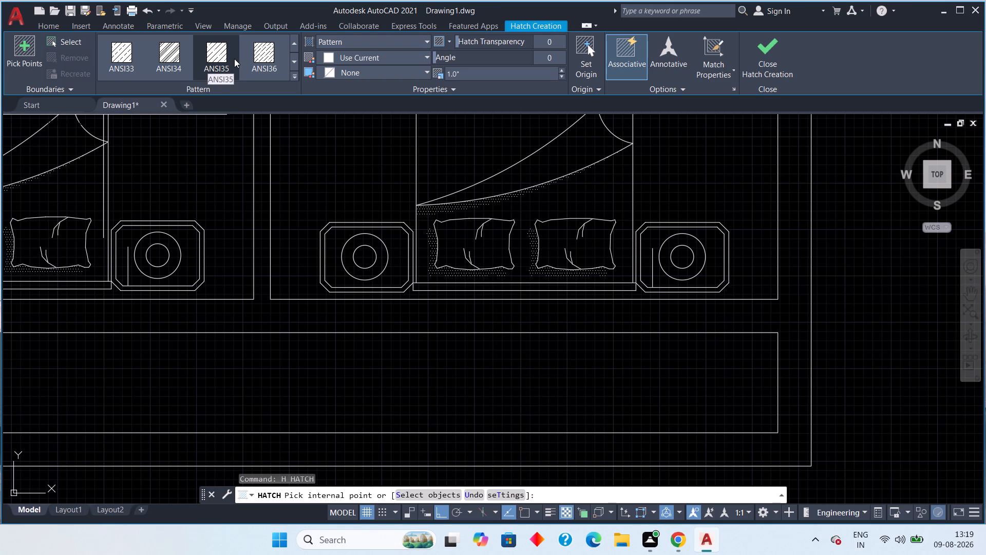
scroll(234, 59, "down", 2)
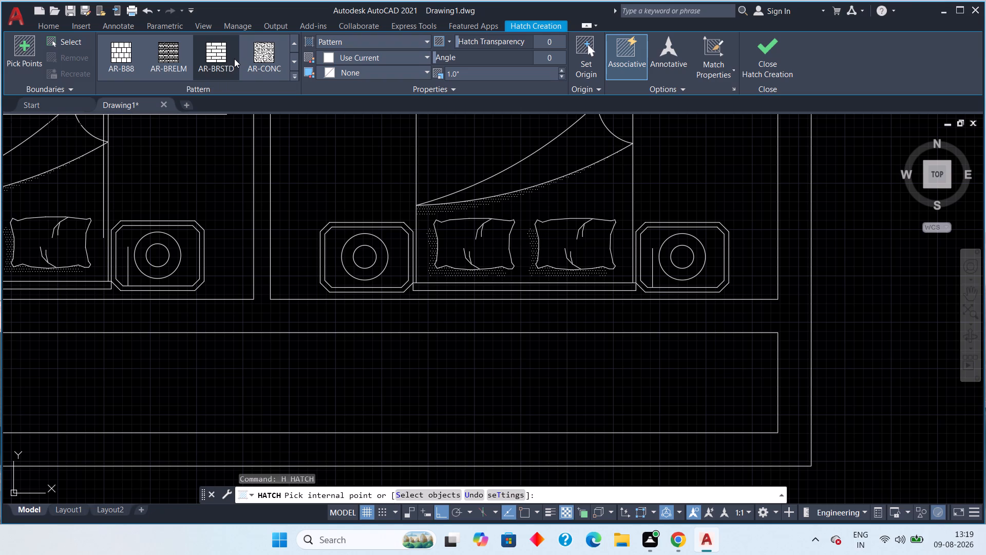
scroll(234, 59, "up", 1)
left_click(254, 59)
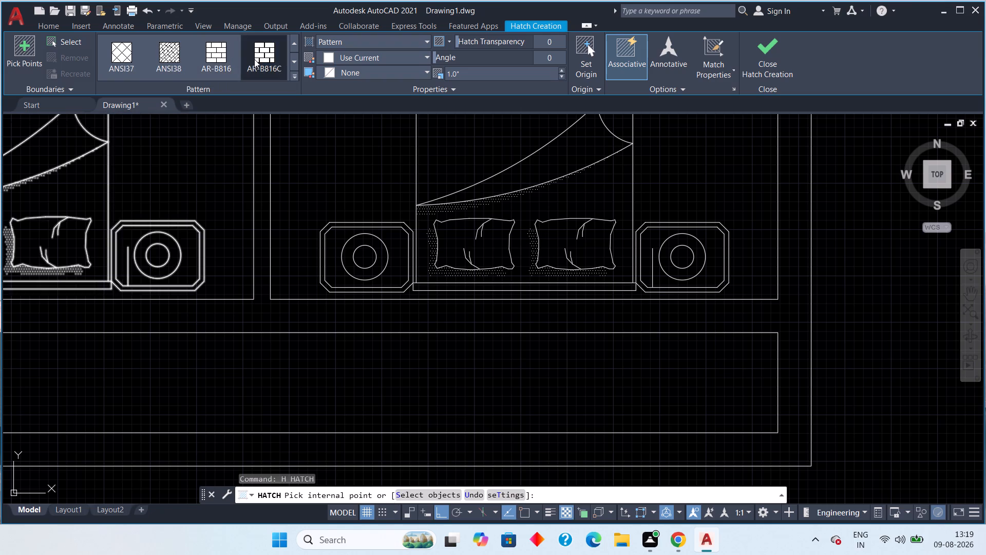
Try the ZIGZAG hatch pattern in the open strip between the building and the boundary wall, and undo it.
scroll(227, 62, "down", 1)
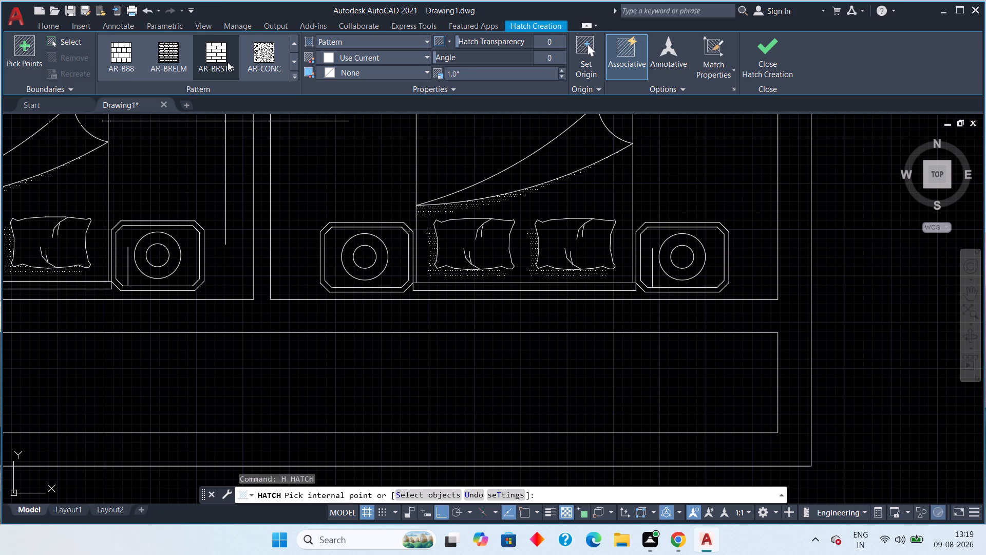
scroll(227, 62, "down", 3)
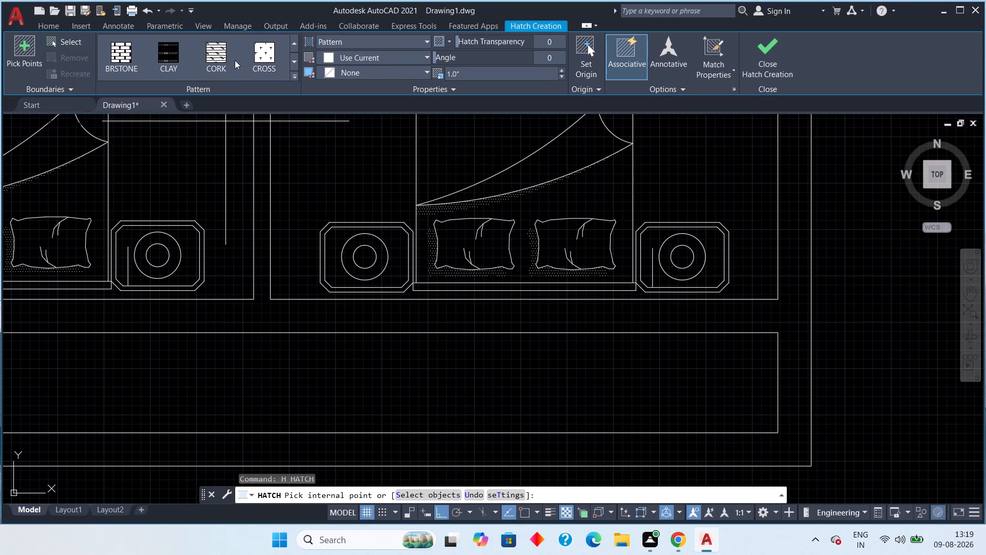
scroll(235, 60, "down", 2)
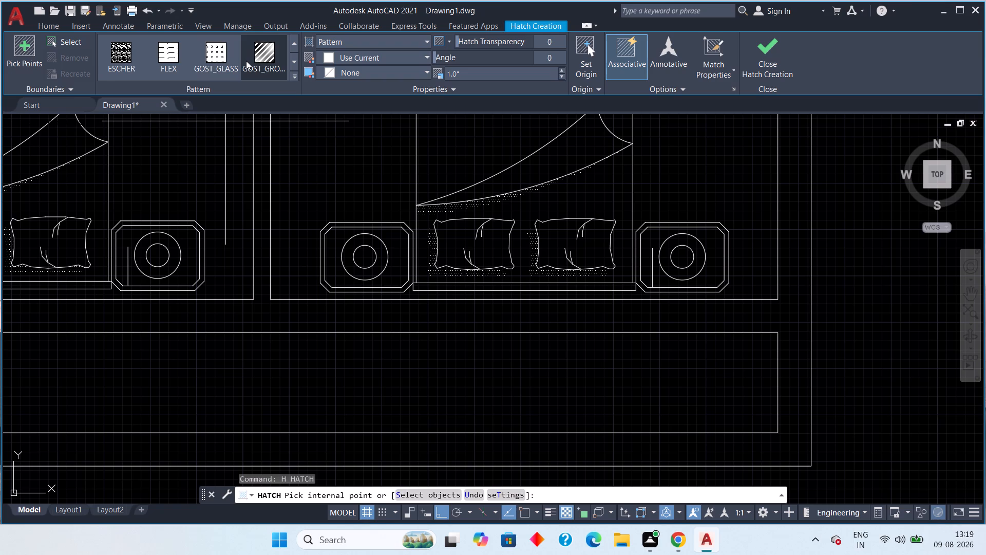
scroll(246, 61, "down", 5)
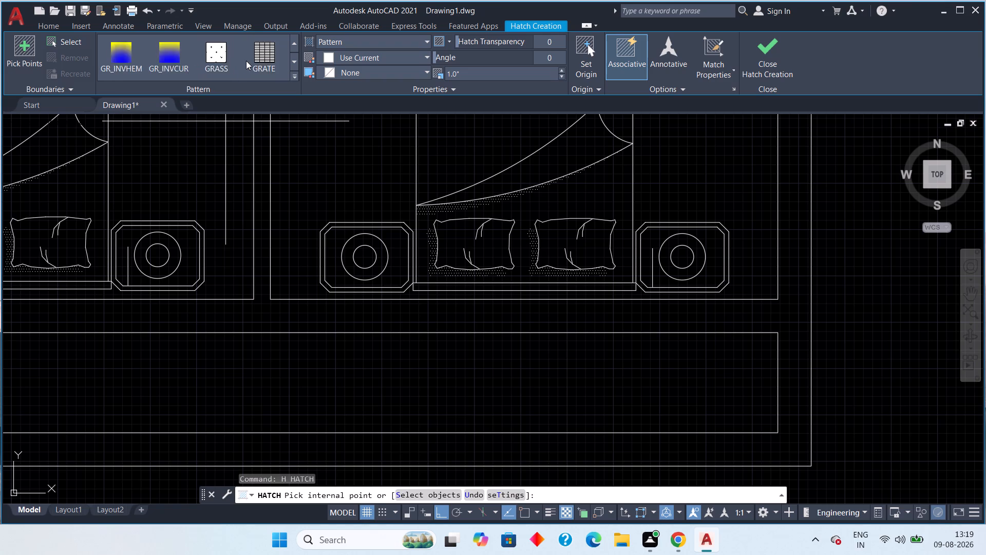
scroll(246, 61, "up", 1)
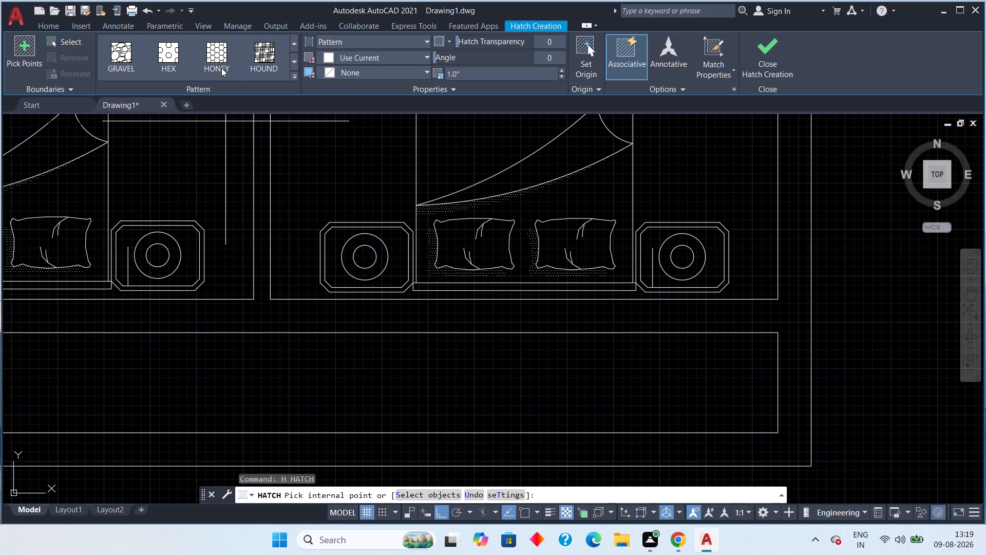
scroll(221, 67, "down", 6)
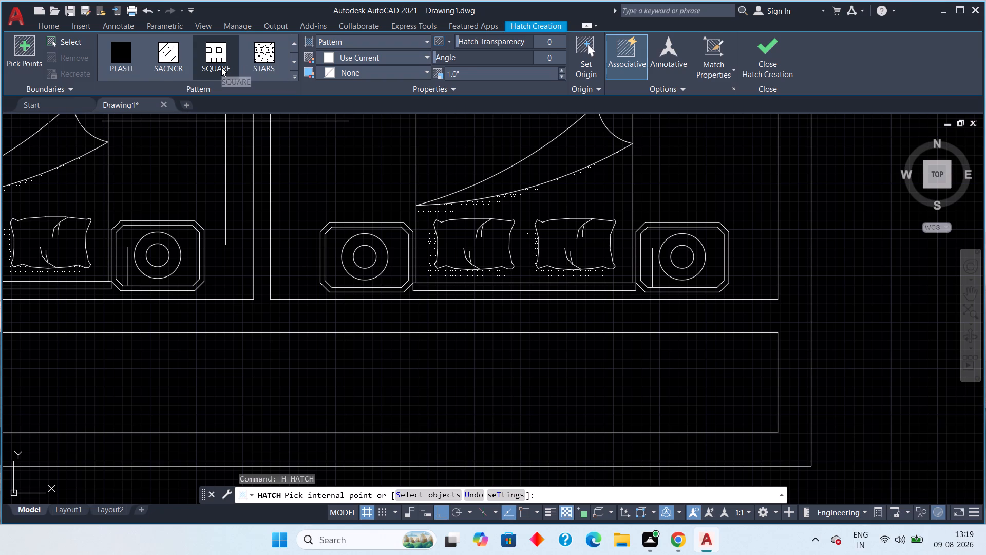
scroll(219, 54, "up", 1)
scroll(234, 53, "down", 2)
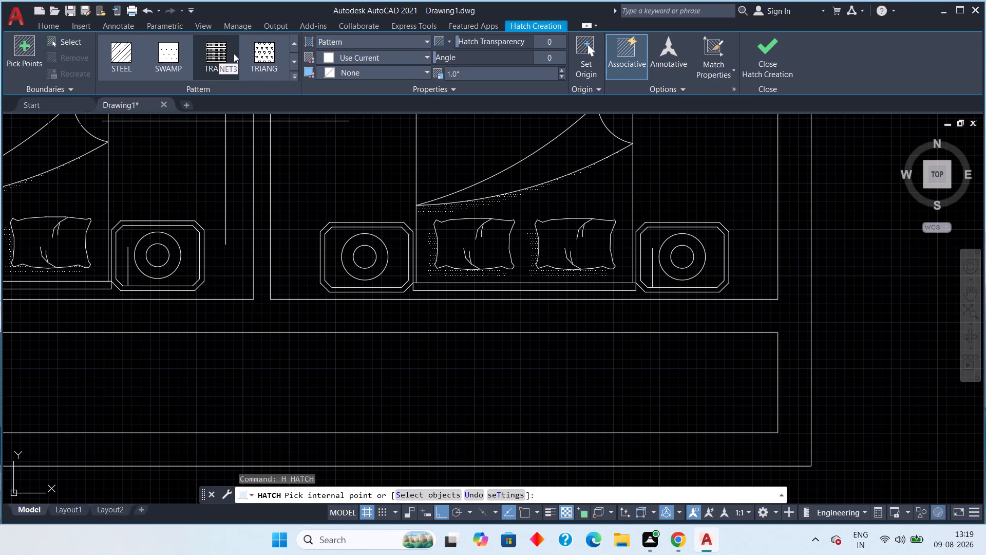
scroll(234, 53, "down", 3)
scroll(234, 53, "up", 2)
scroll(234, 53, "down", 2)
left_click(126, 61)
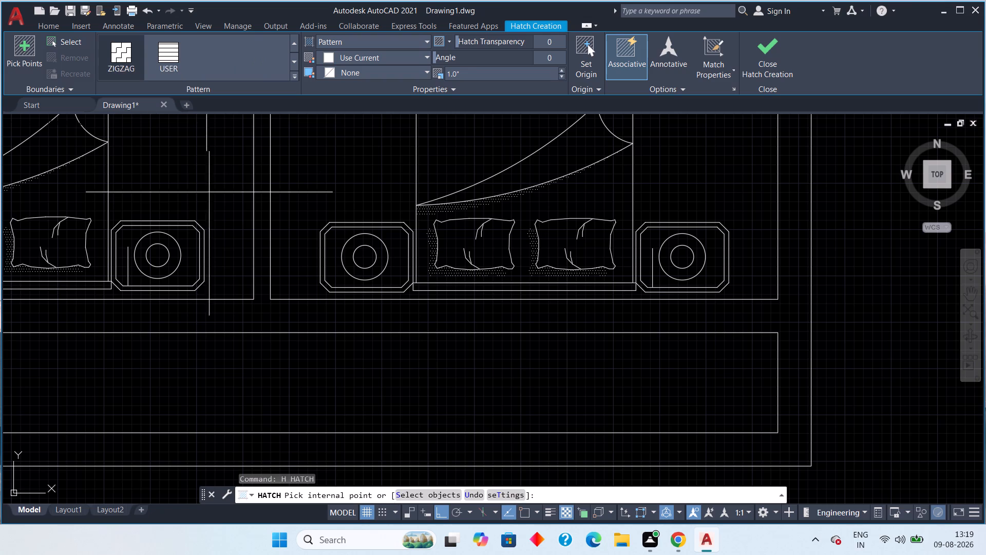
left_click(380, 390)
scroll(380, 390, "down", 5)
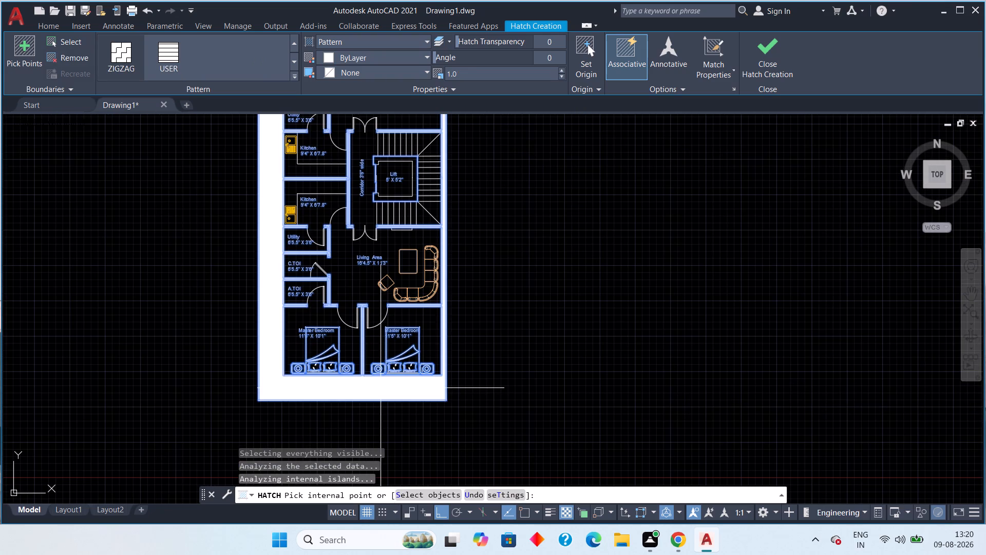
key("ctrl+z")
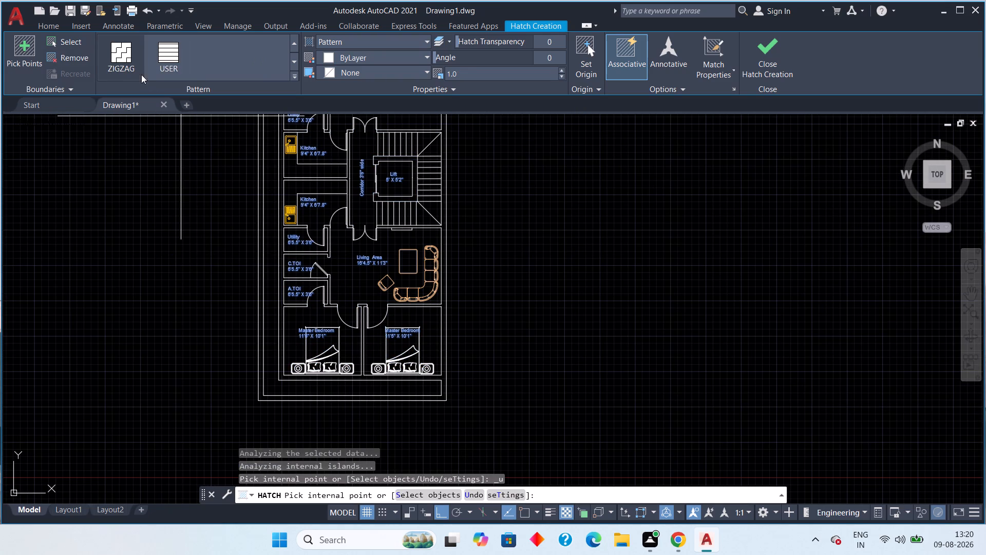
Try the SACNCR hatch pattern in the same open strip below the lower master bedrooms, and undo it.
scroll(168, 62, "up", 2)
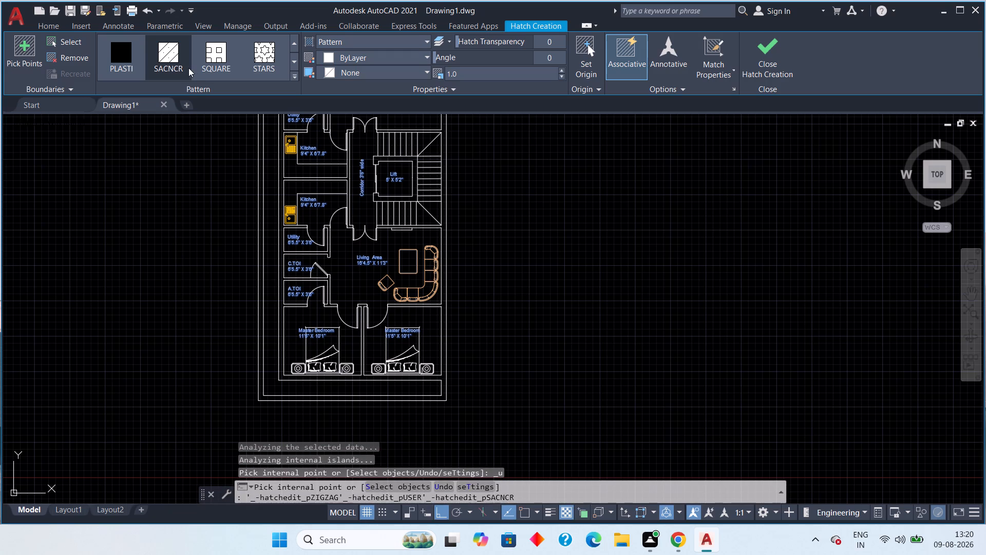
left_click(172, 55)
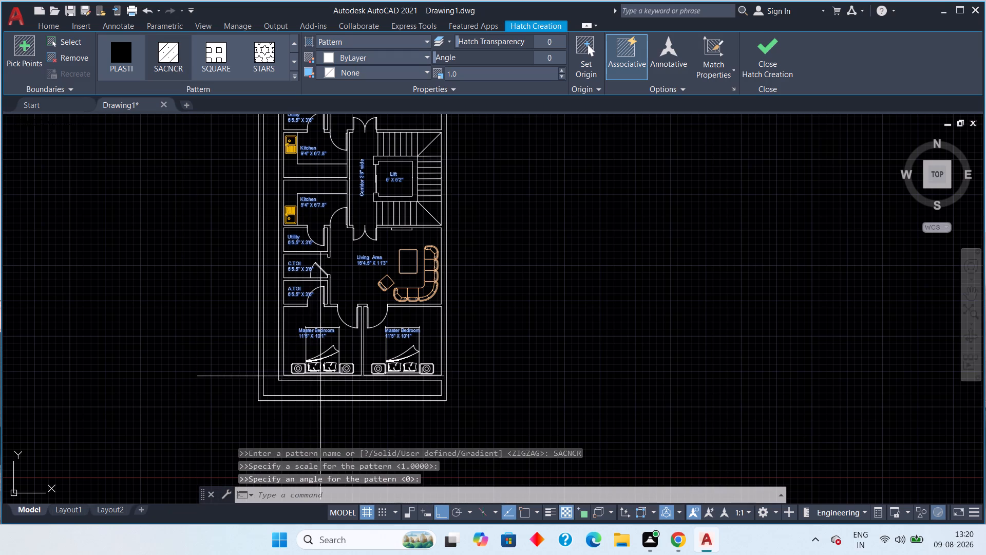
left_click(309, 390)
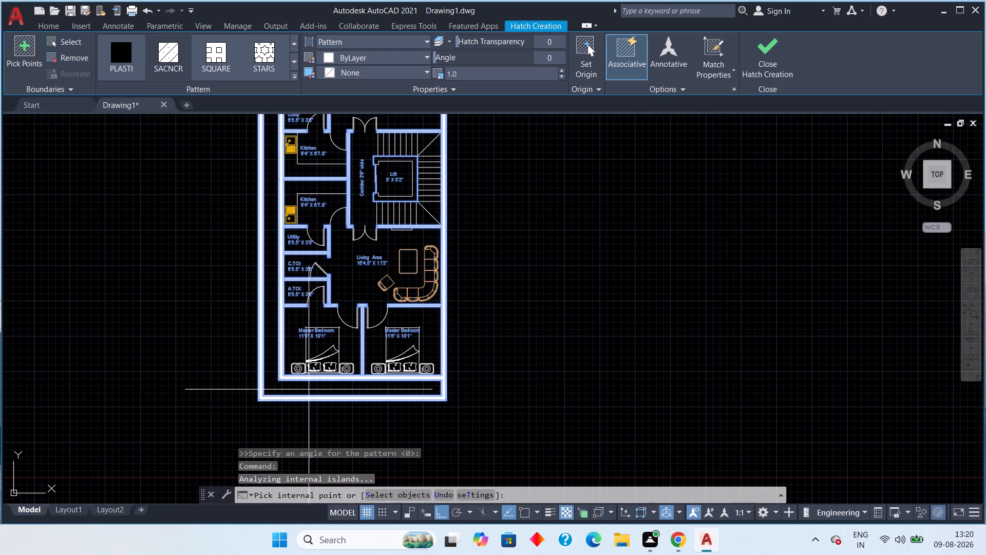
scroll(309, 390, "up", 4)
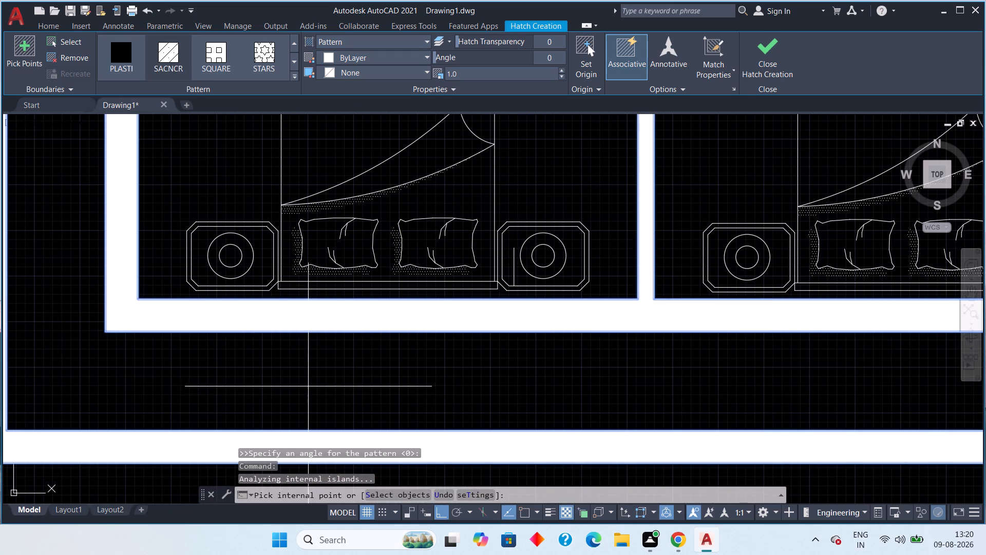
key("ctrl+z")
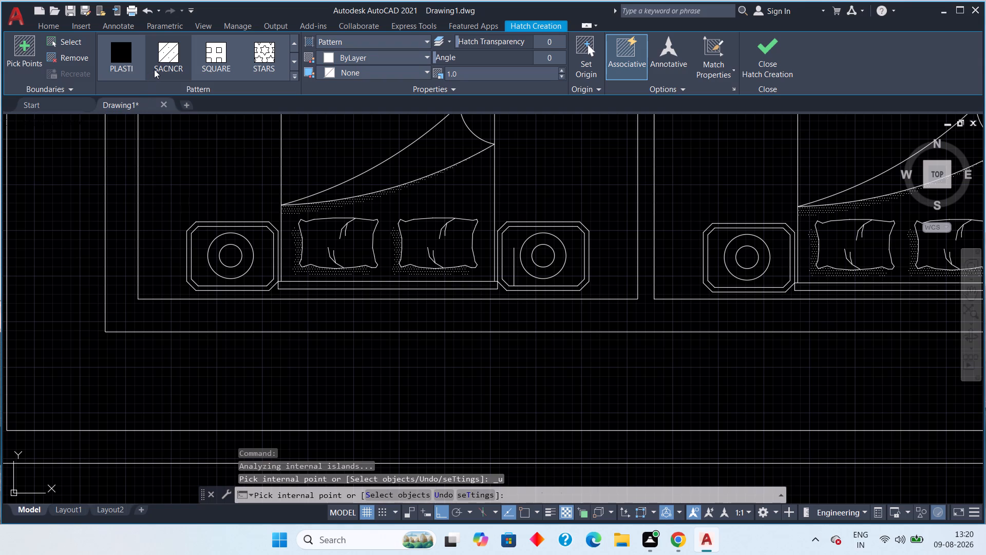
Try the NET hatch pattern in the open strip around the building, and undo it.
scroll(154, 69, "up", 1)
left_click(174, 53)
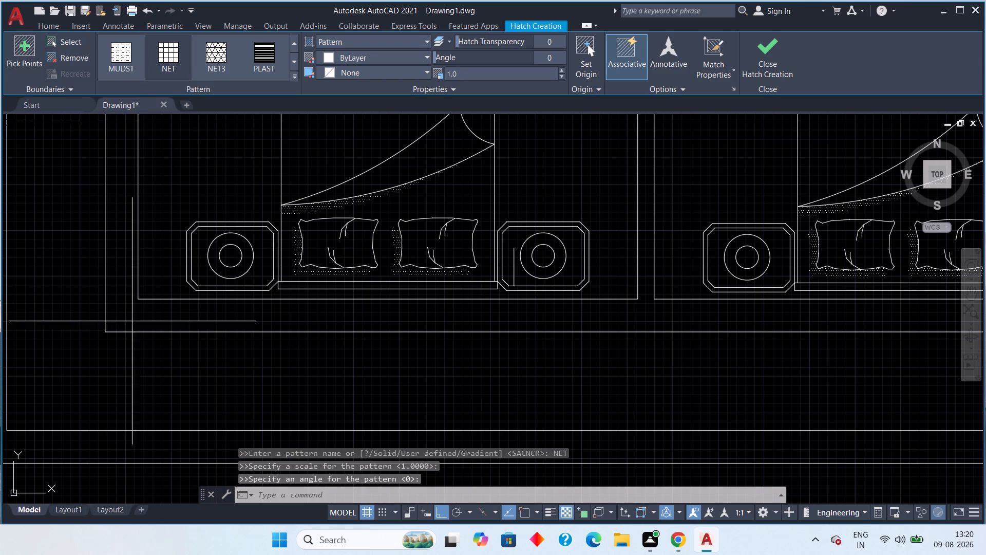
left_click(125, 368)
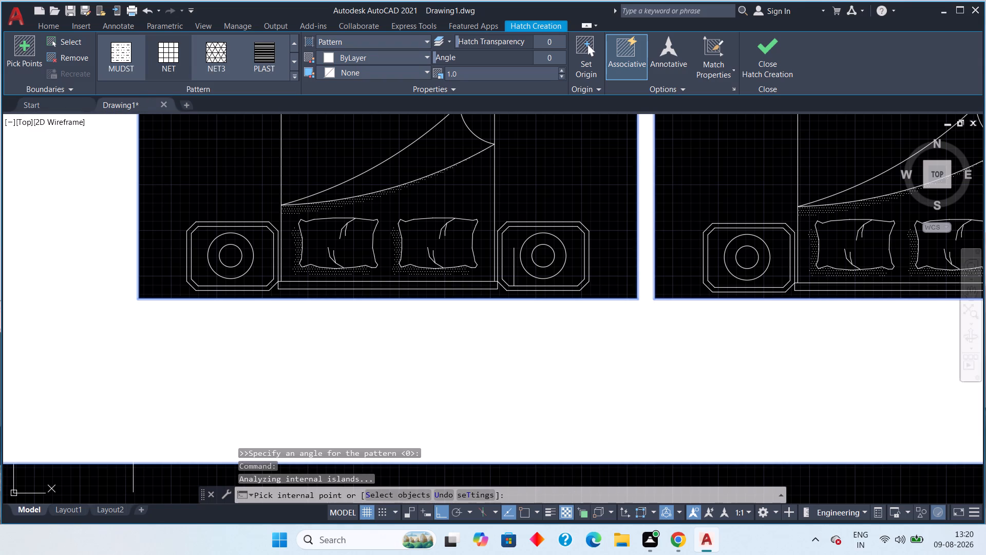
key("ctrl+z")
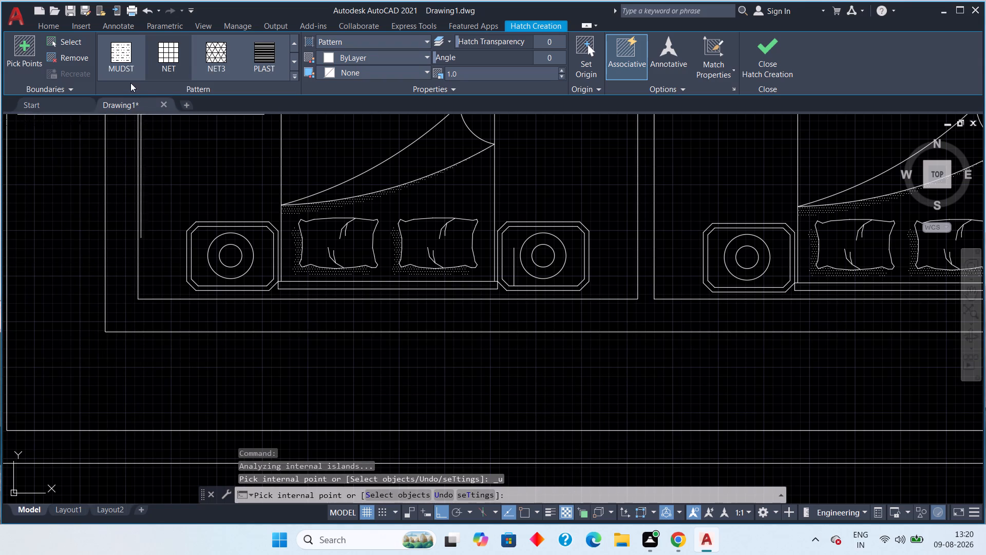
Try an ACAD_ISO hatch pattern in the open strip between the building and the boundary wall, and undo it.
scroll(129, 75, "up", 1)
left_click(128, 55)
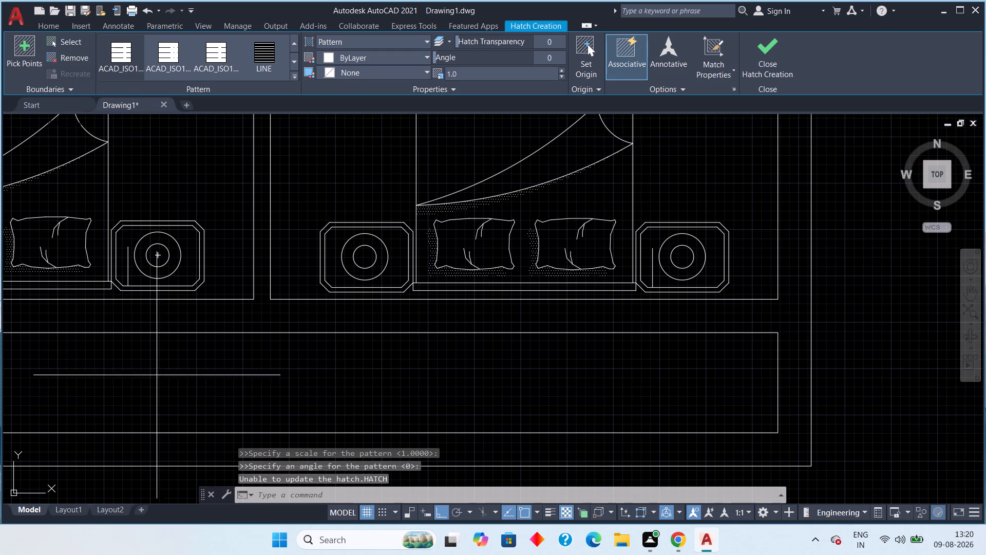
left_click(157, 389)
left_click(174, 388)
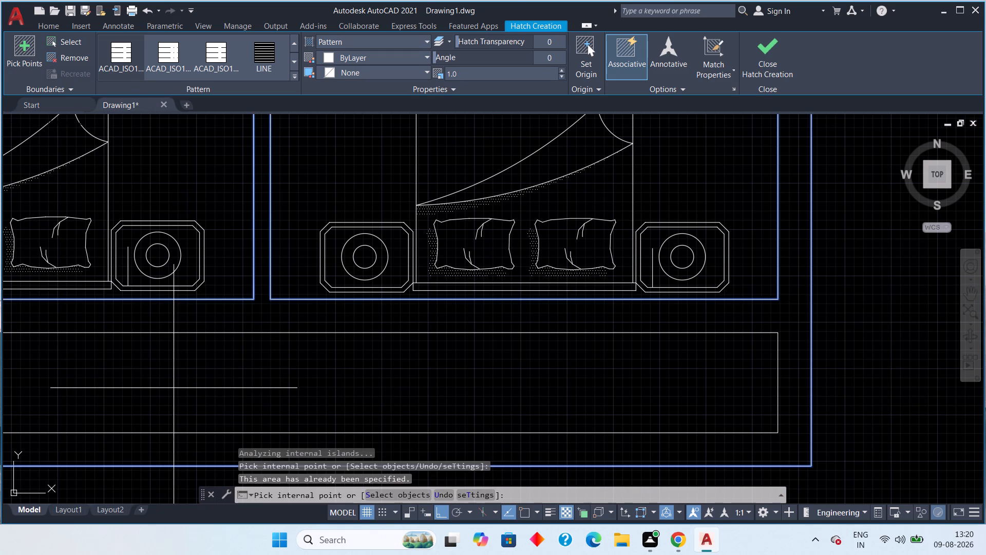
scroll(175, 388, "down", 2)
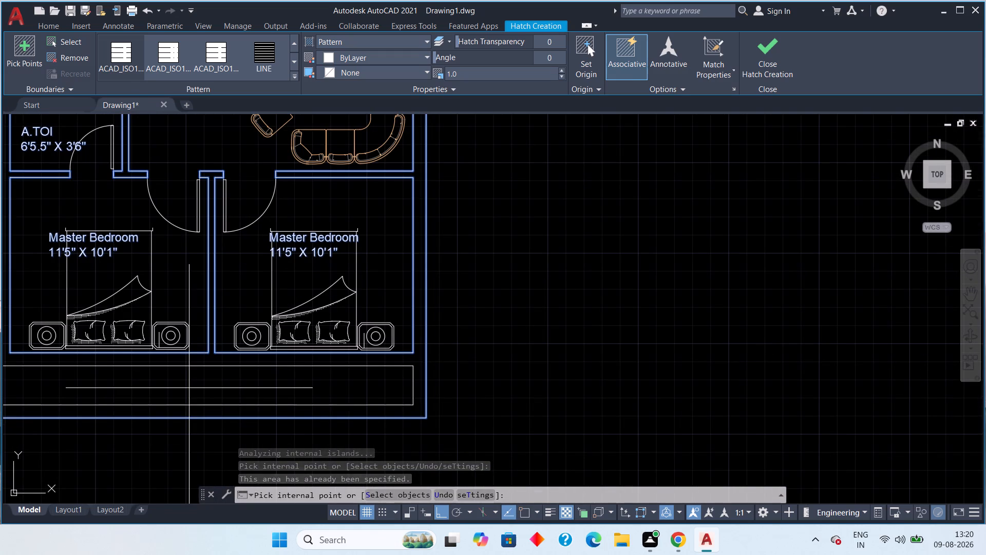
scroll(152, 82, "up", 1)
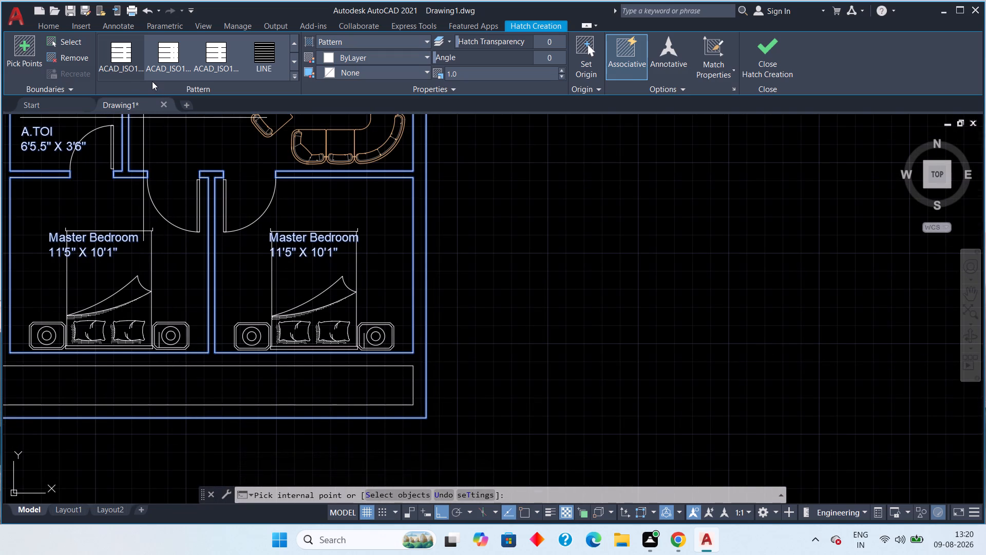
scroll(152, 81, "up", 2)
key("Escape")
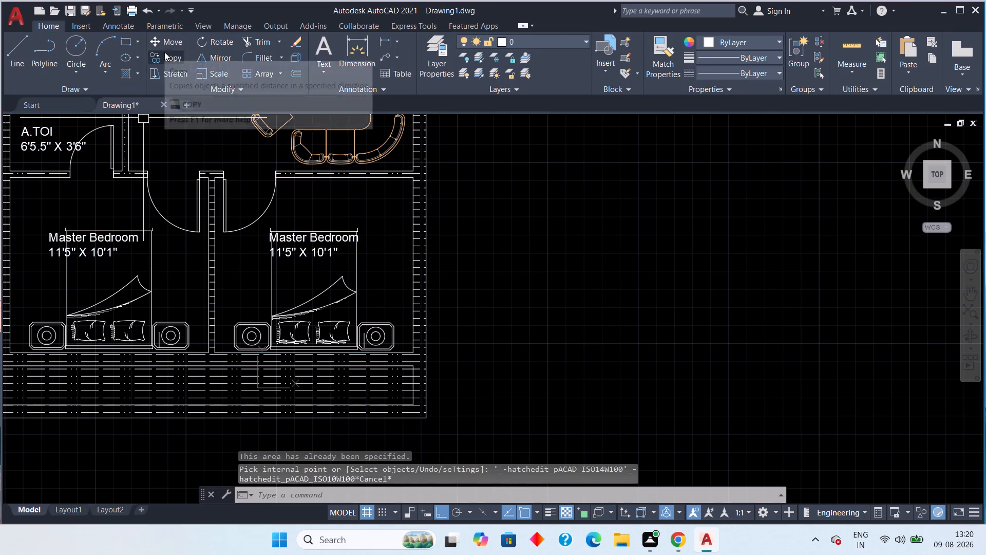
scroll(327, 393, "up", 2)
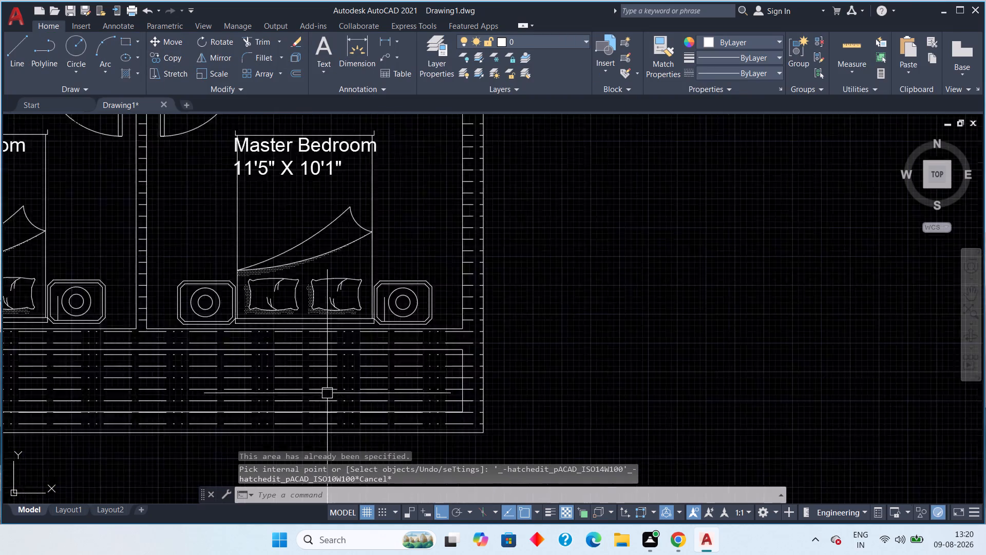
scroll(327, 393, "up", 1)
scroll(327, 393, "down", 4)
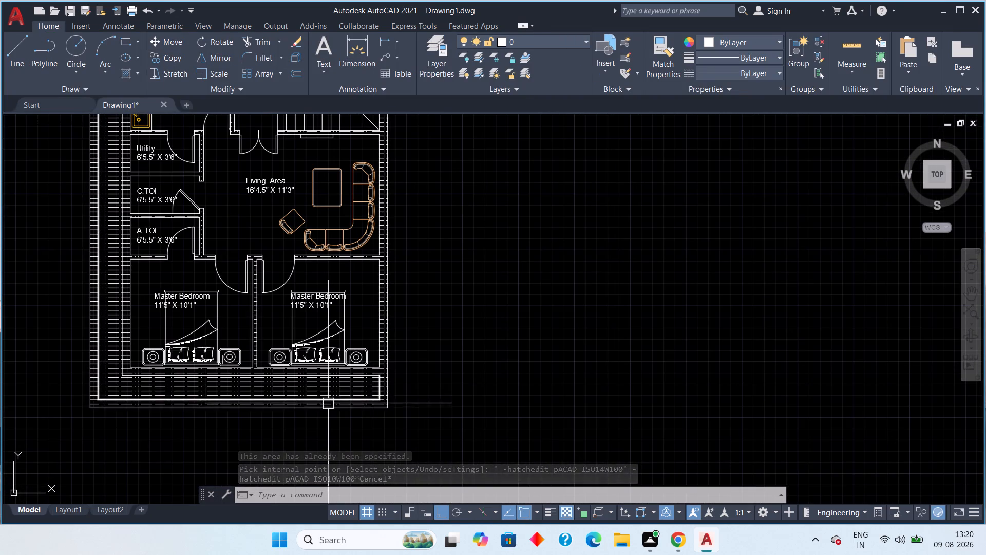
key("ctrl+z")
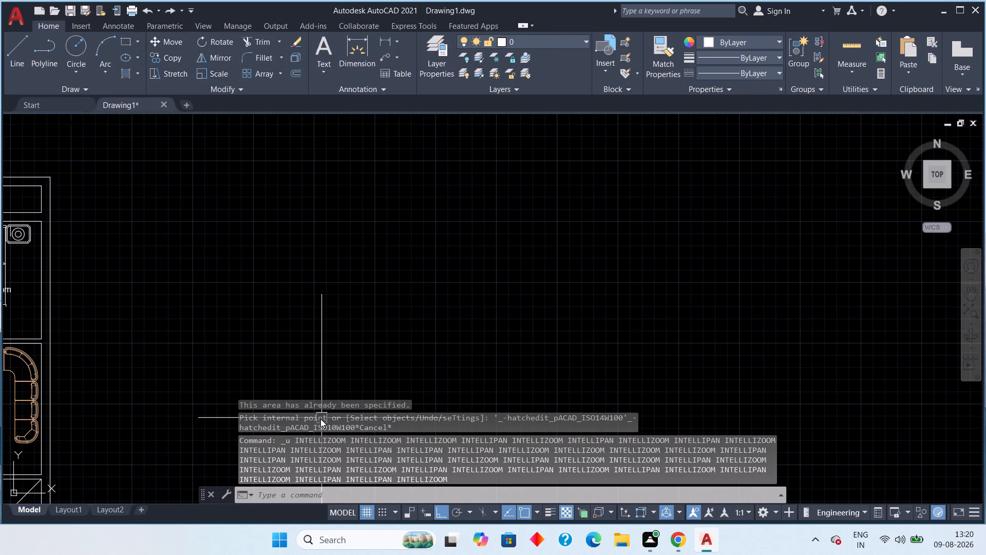
Hatch the open strip around the building with the EARTH pattern, picking inside the strip below the lower master bedrooms.
scroll(288, 422, "down", 3)
middle_click_drag(258, 411, 418, 298)
scroll(414, 299, "down", 2)
middle_click_drag(351, 307, 409, 201)
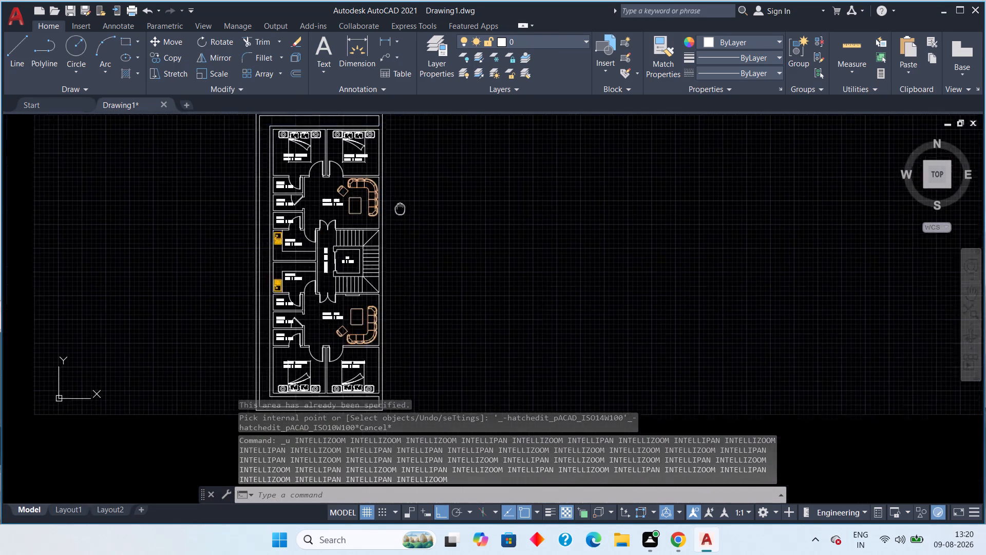
middle_click_drag(409, 201, 433, 186)
middle_click_drag(321, 345, 310, 282)
scroll(319, 302, "up", 3)
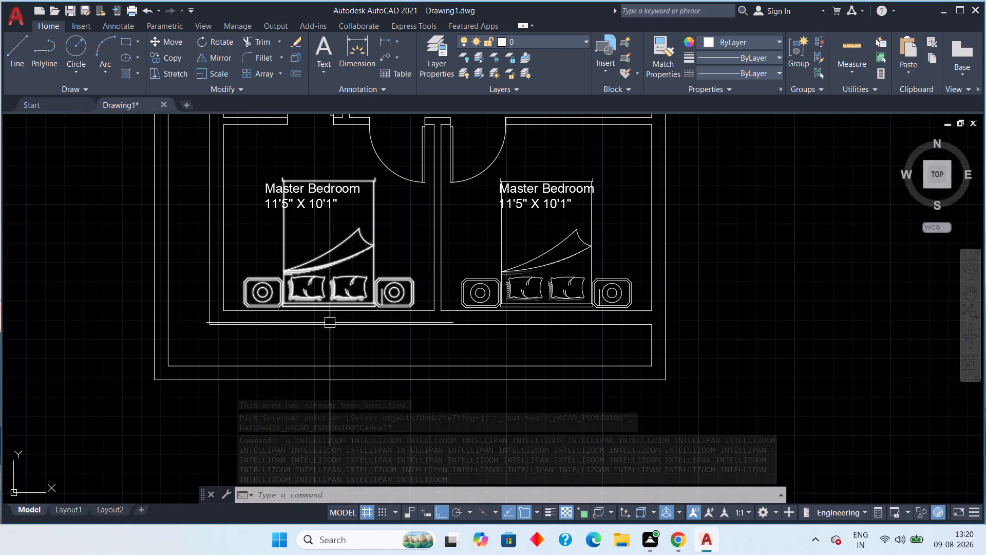
scroll(335, 337, "up", 1)
type("h")
key("space")
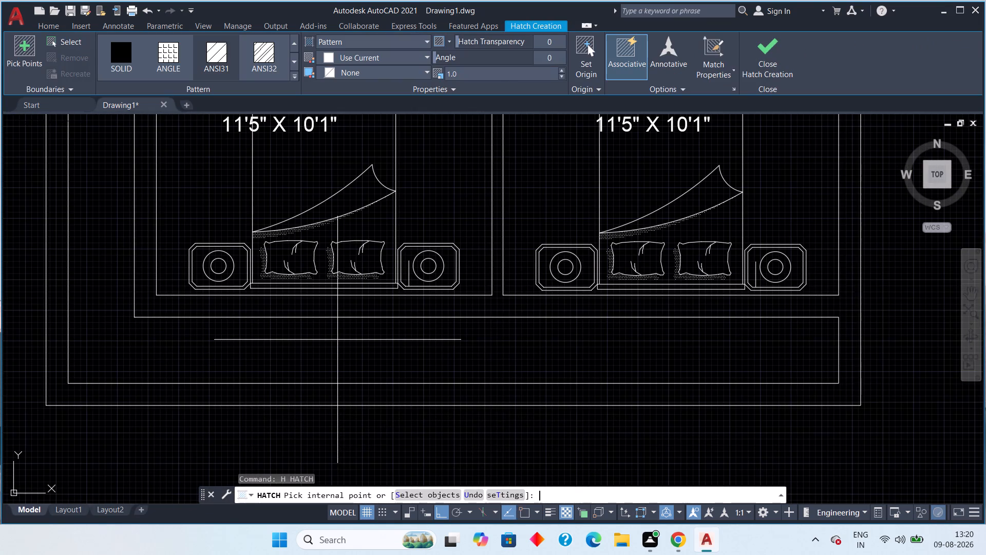
scroll(115, 53, "up", 3)
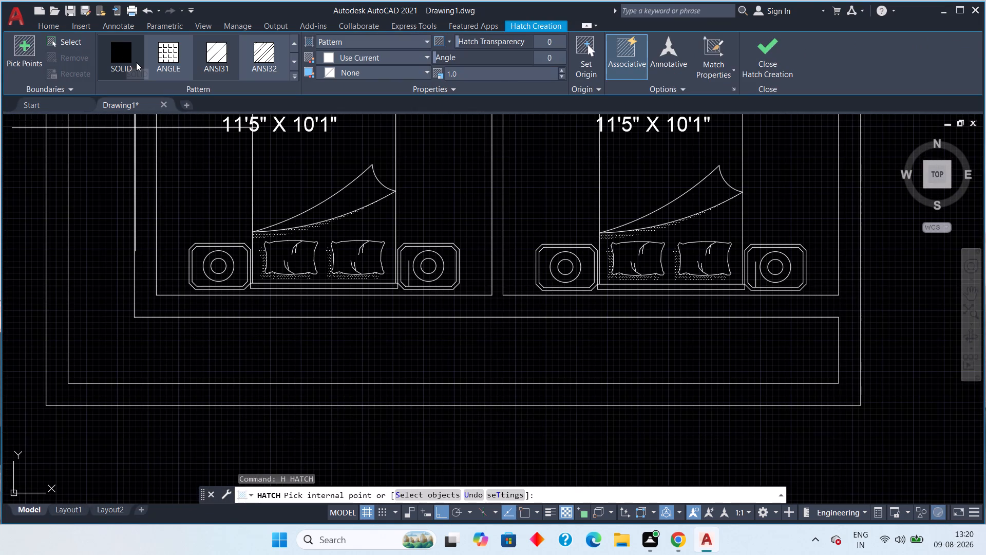
scroll(136, 62, "down", 1)
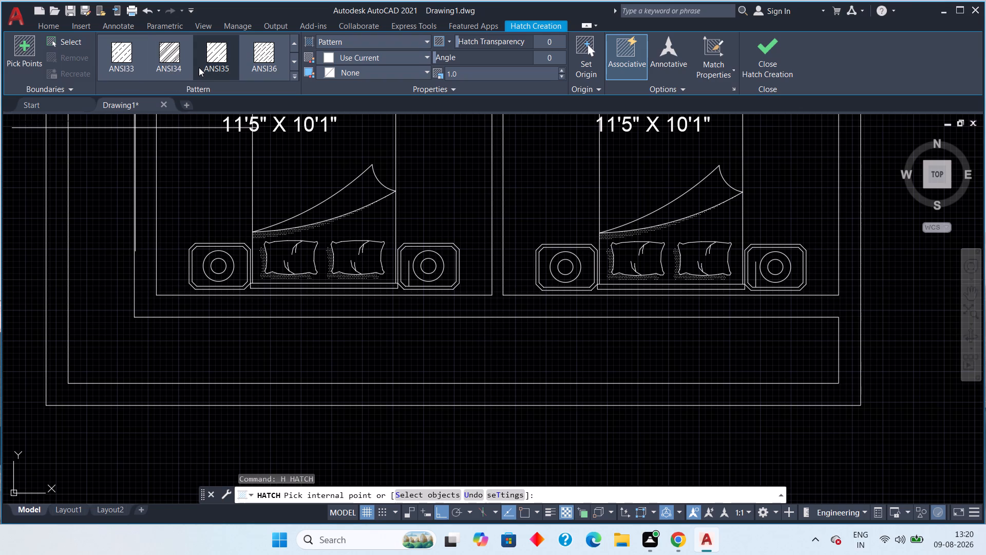
scroll(204, 66, "down", 1)
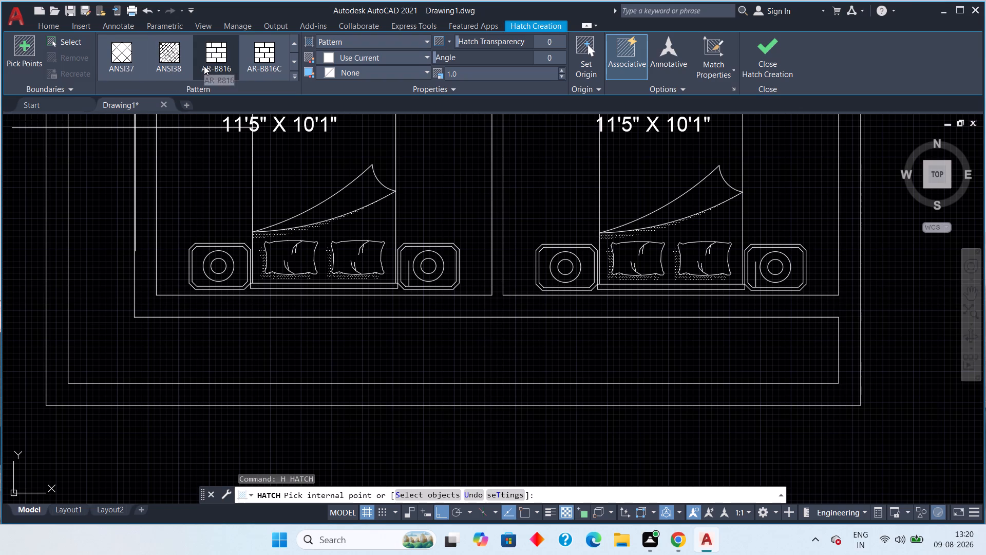
scroll(204, 66, "down", 1)
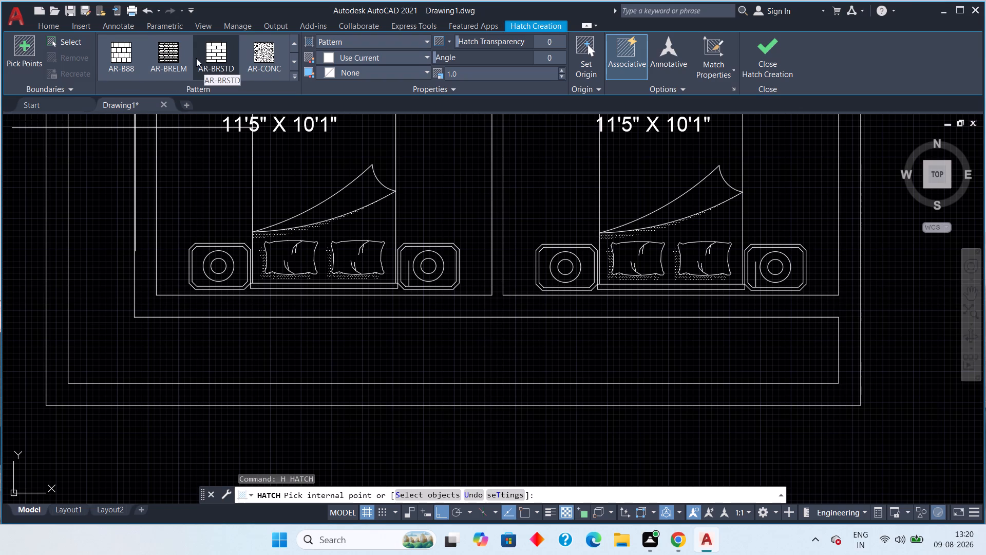
scroll(208, 54, "down", 1)
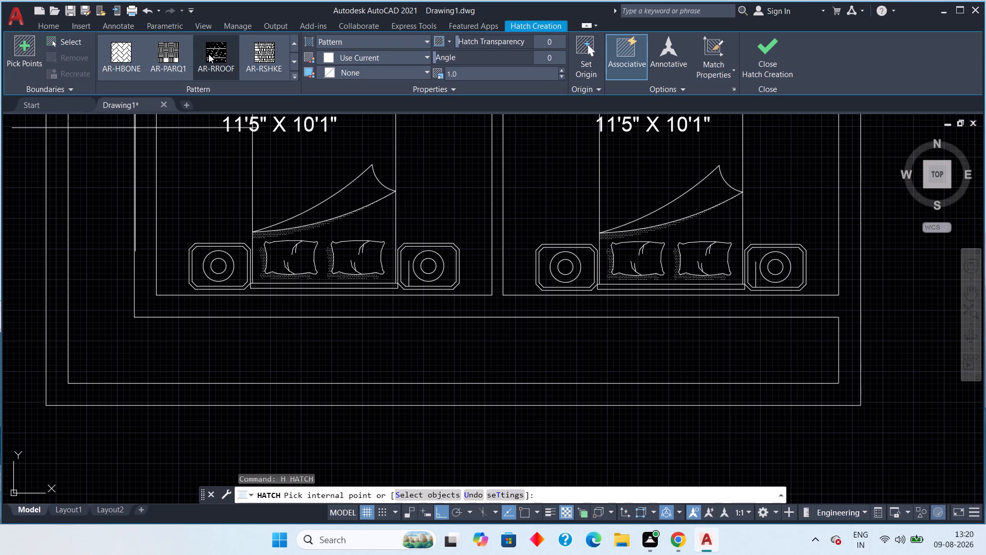
scroll(208, 54, "down", 1)
left_click(251, 53)
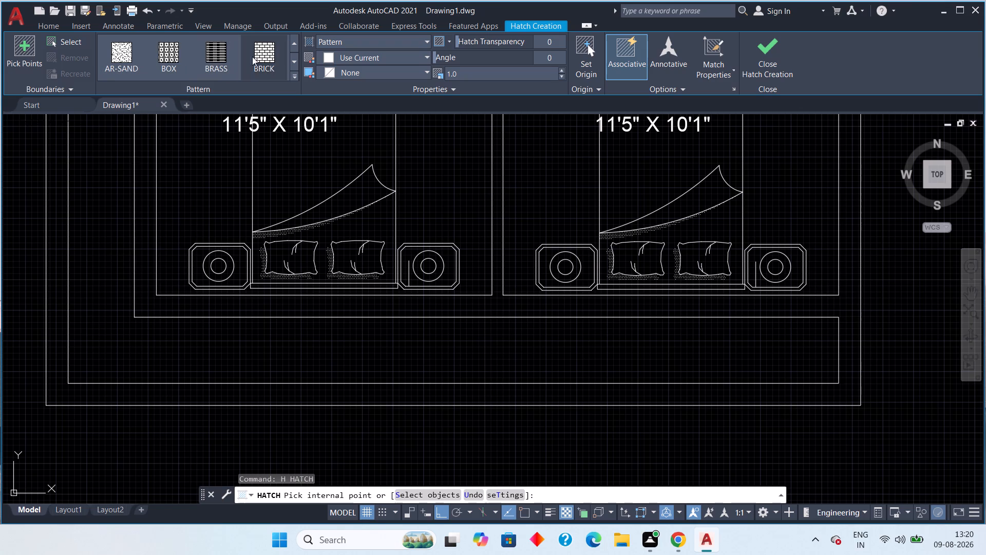
scroll(249, 66, "down", 2)
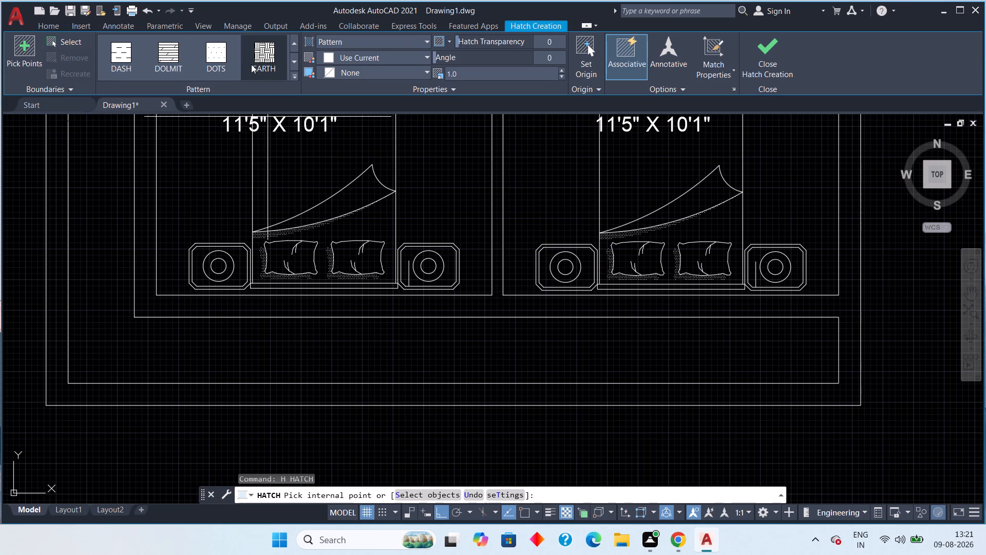
left_click(264, 47)
left_click(169, 355)
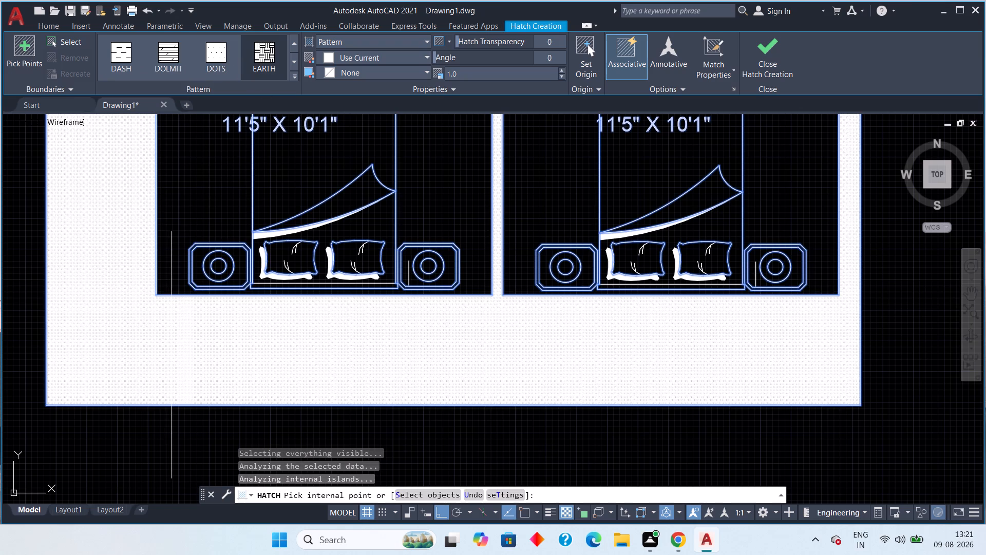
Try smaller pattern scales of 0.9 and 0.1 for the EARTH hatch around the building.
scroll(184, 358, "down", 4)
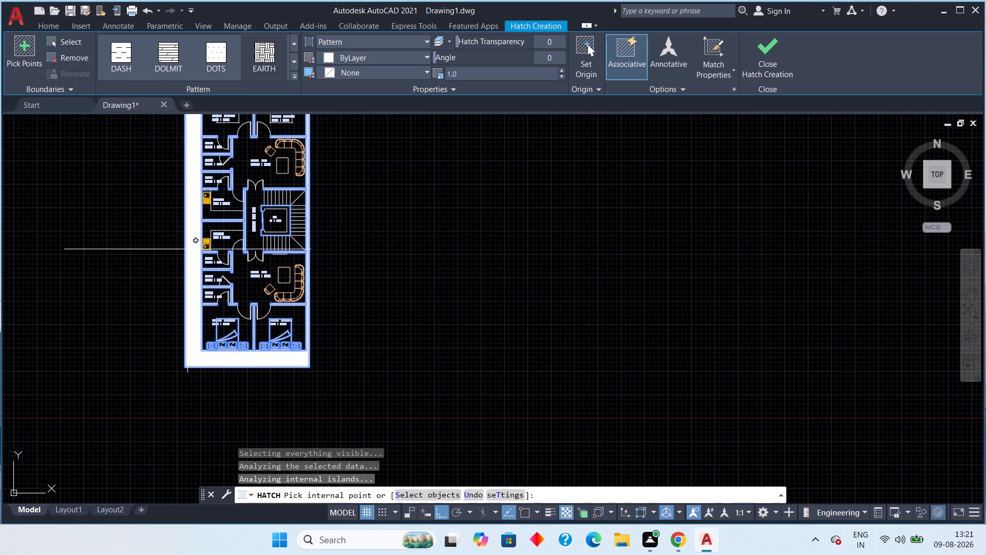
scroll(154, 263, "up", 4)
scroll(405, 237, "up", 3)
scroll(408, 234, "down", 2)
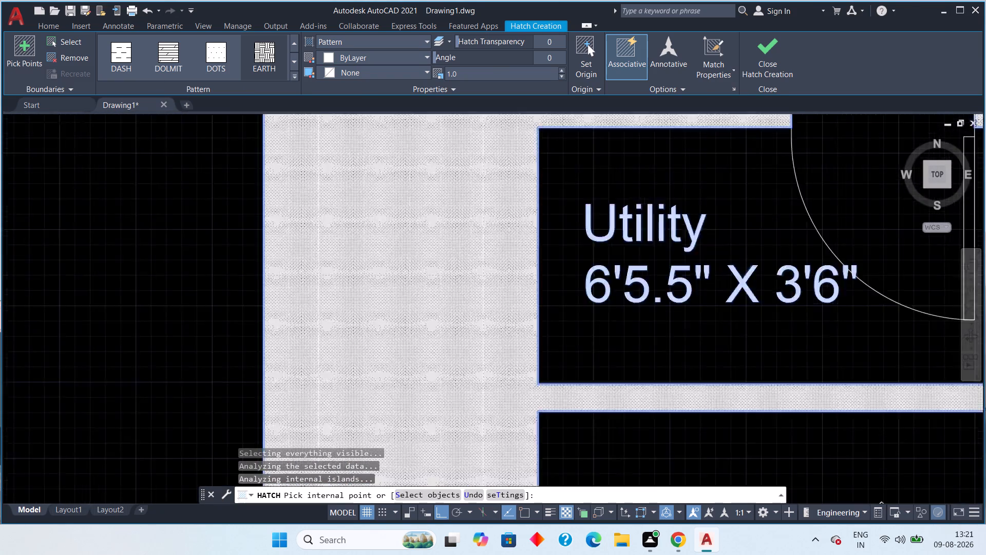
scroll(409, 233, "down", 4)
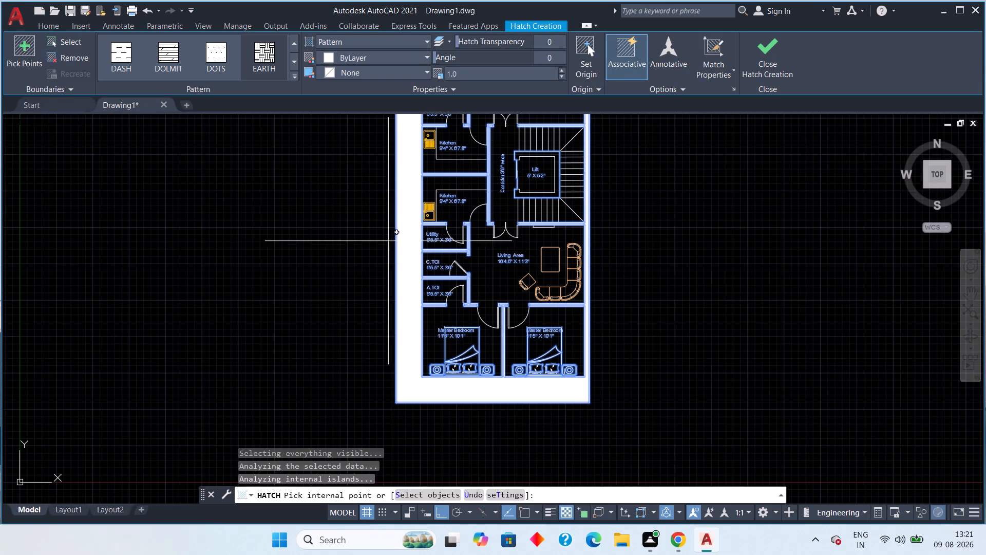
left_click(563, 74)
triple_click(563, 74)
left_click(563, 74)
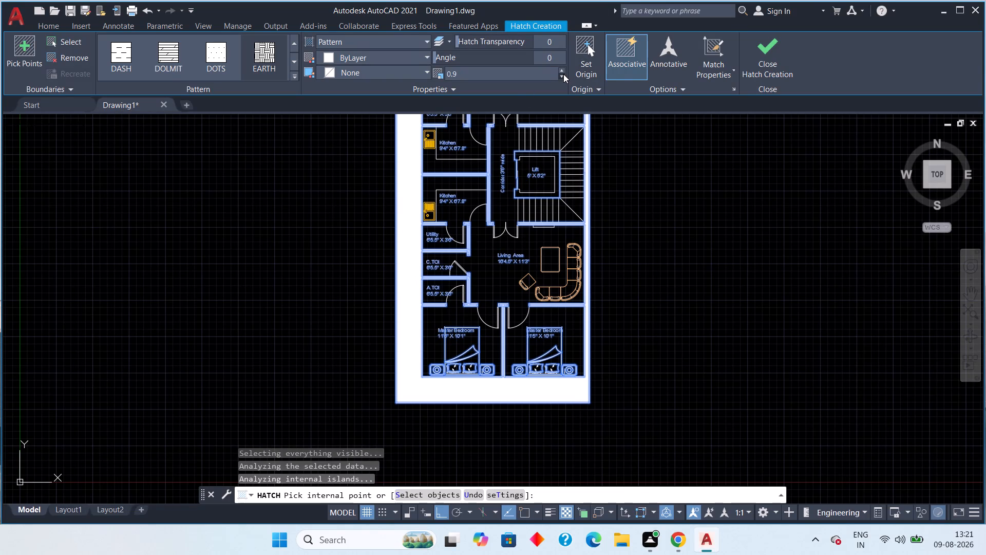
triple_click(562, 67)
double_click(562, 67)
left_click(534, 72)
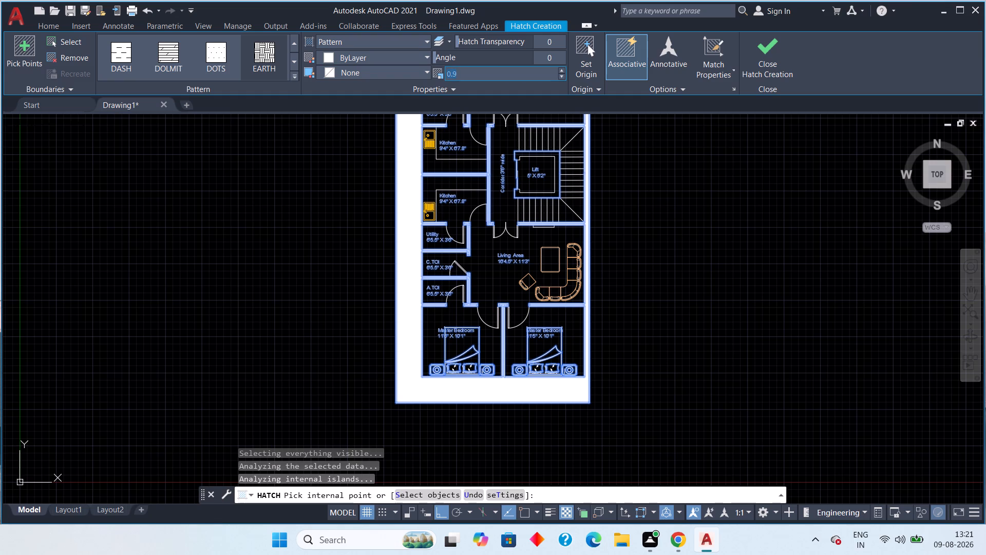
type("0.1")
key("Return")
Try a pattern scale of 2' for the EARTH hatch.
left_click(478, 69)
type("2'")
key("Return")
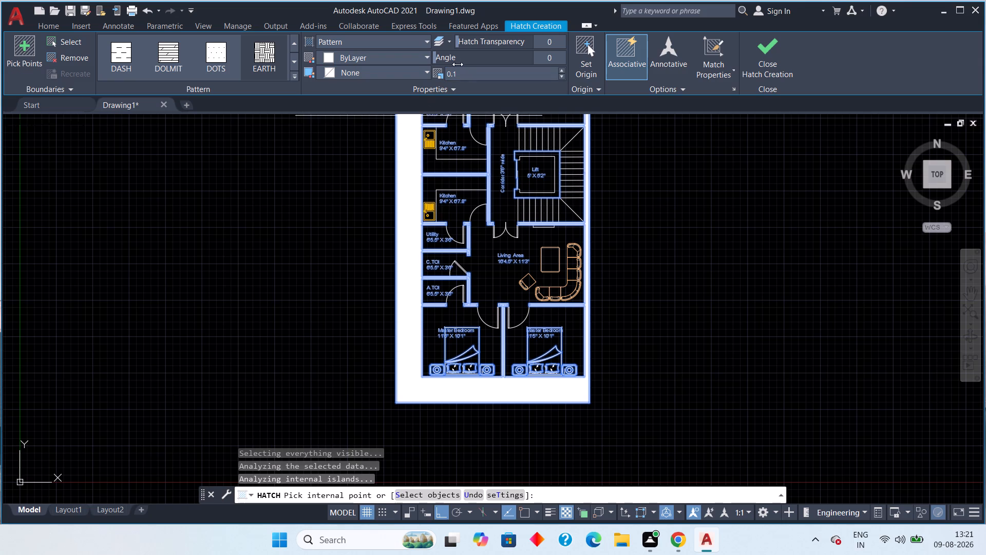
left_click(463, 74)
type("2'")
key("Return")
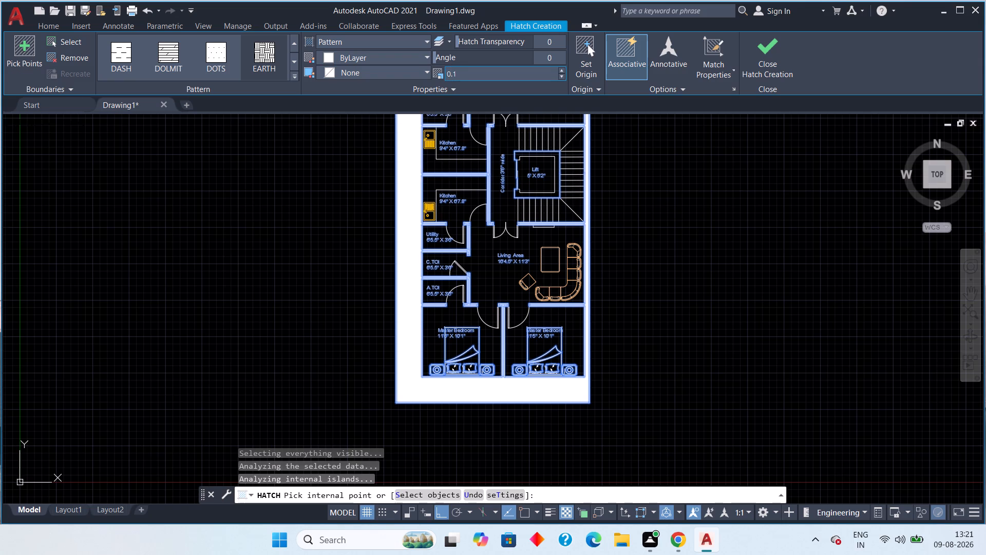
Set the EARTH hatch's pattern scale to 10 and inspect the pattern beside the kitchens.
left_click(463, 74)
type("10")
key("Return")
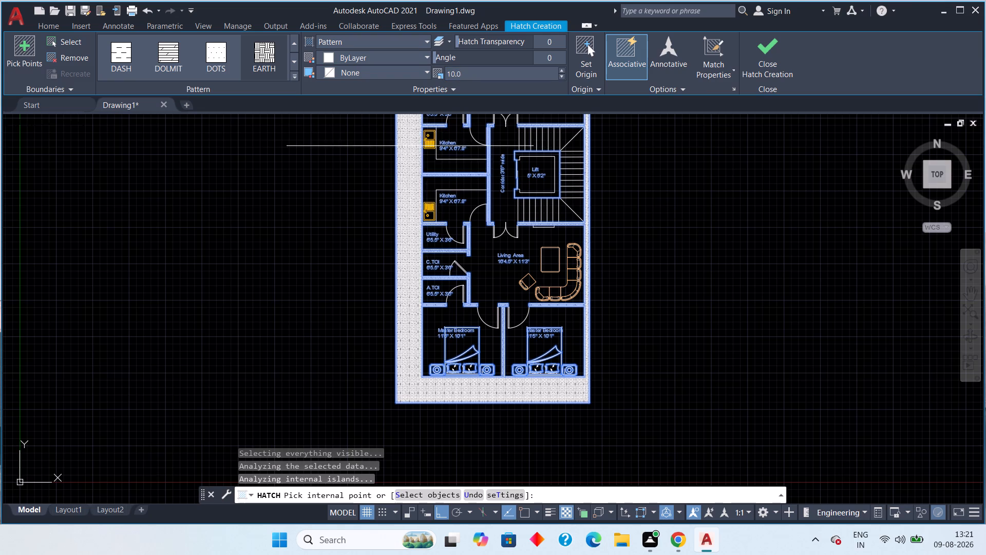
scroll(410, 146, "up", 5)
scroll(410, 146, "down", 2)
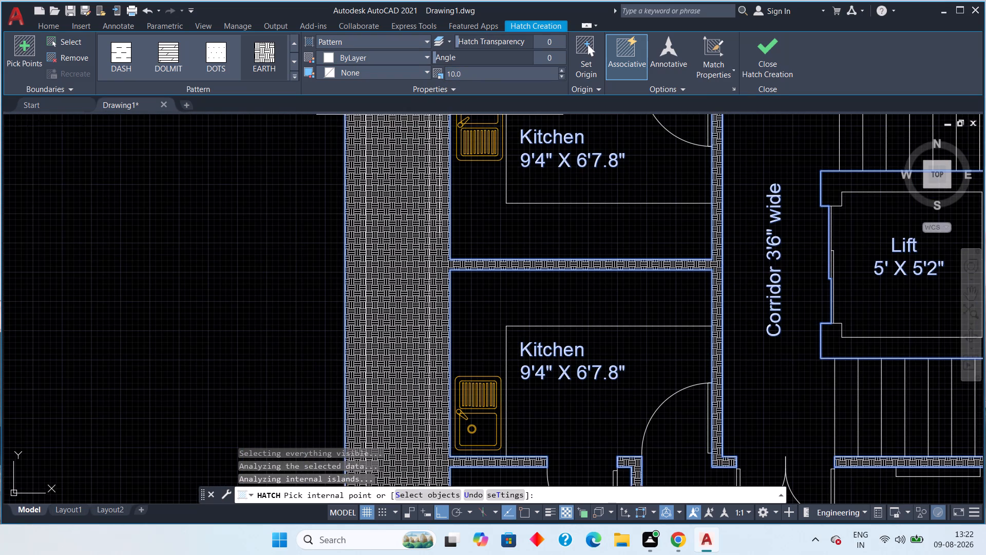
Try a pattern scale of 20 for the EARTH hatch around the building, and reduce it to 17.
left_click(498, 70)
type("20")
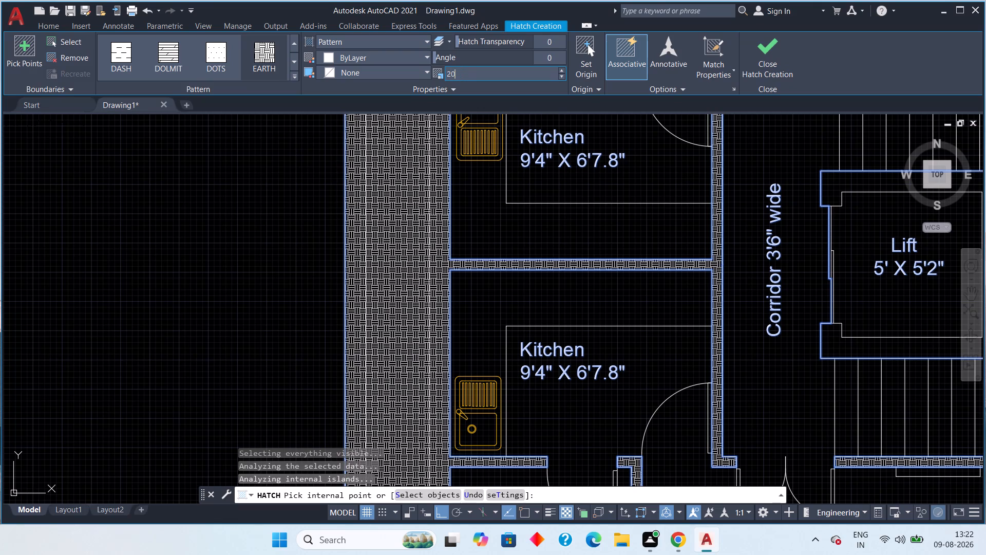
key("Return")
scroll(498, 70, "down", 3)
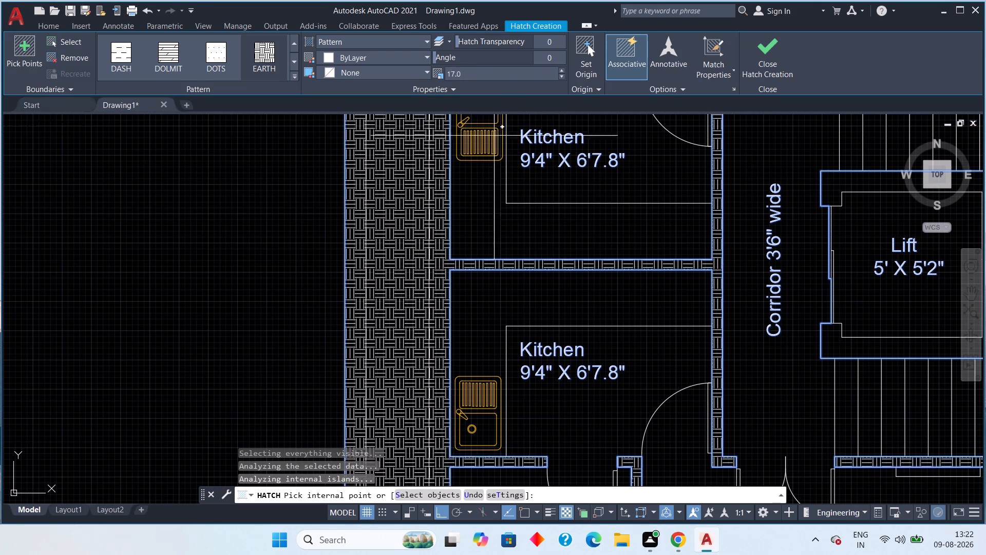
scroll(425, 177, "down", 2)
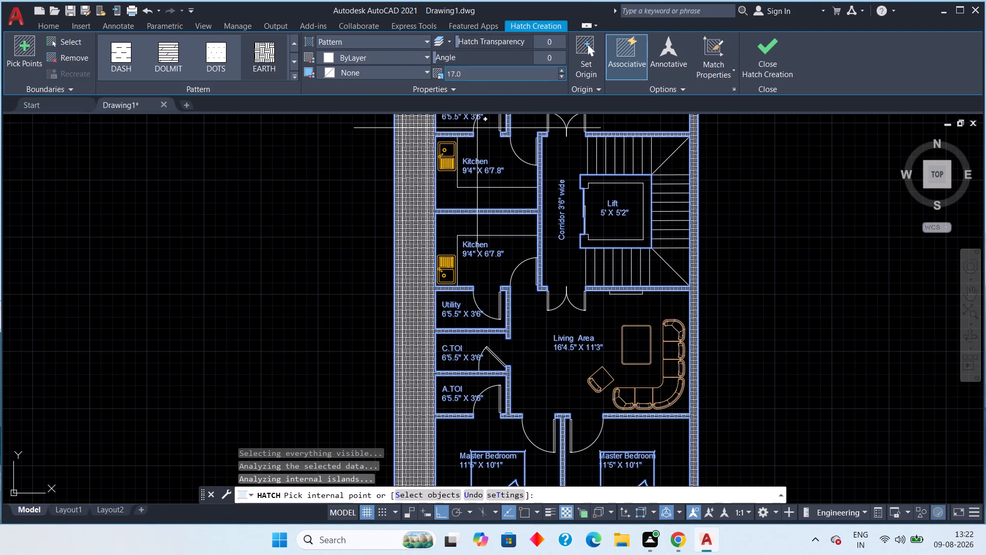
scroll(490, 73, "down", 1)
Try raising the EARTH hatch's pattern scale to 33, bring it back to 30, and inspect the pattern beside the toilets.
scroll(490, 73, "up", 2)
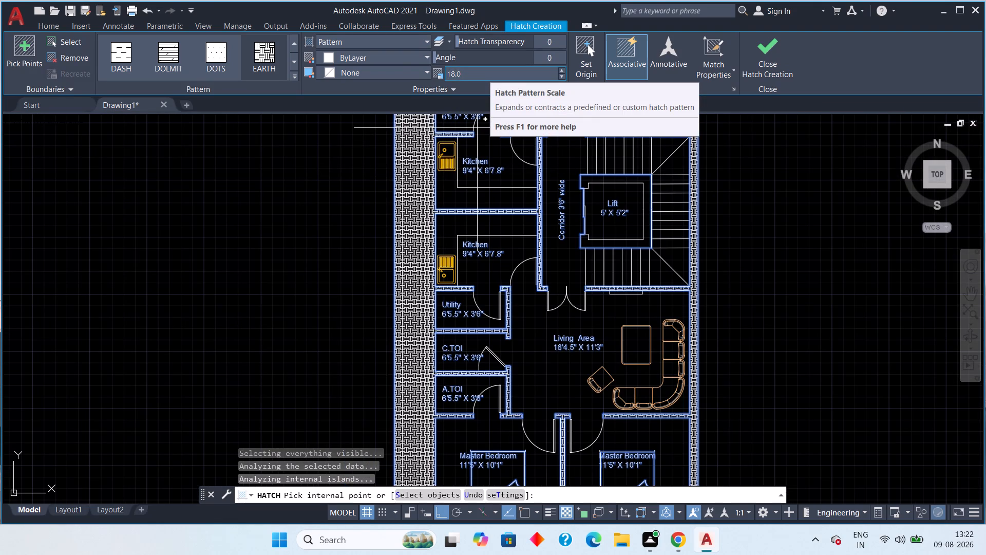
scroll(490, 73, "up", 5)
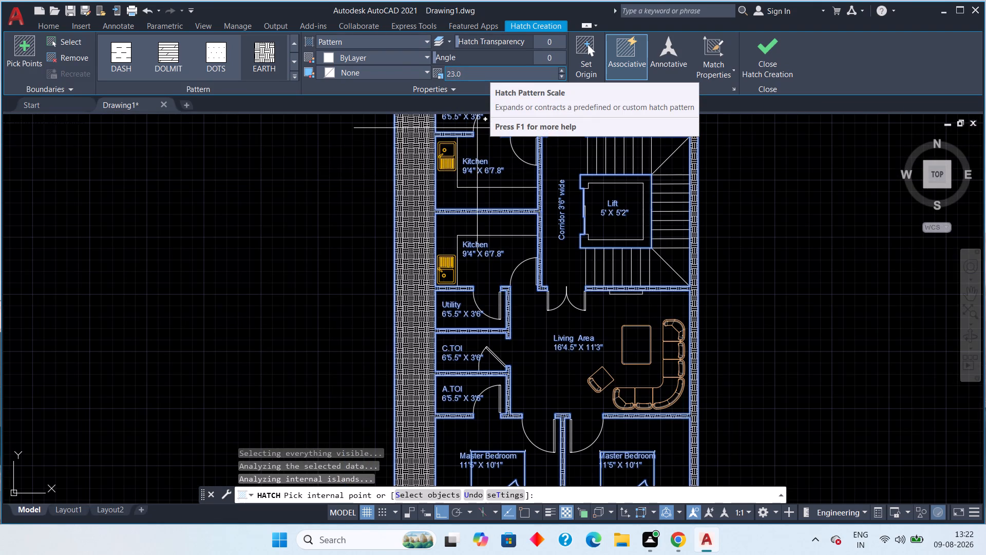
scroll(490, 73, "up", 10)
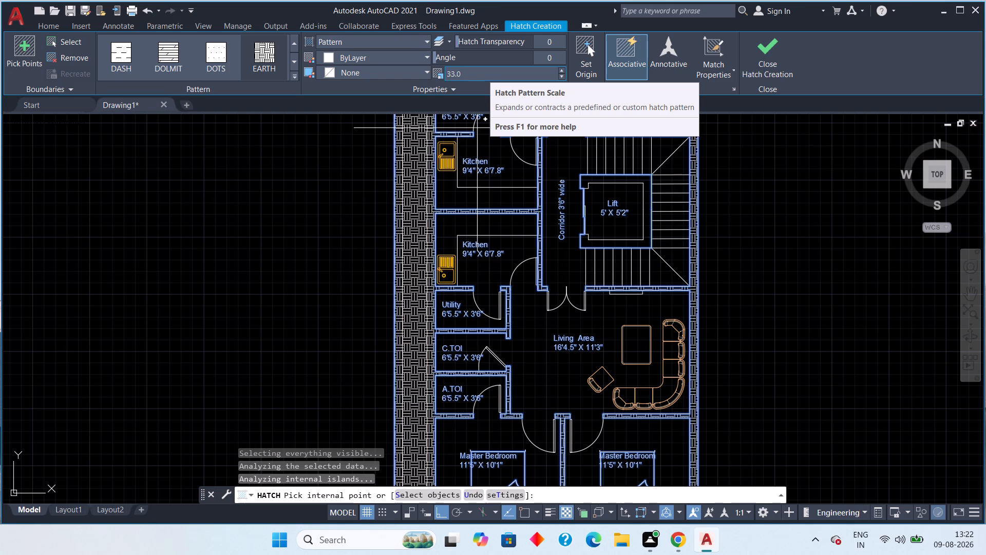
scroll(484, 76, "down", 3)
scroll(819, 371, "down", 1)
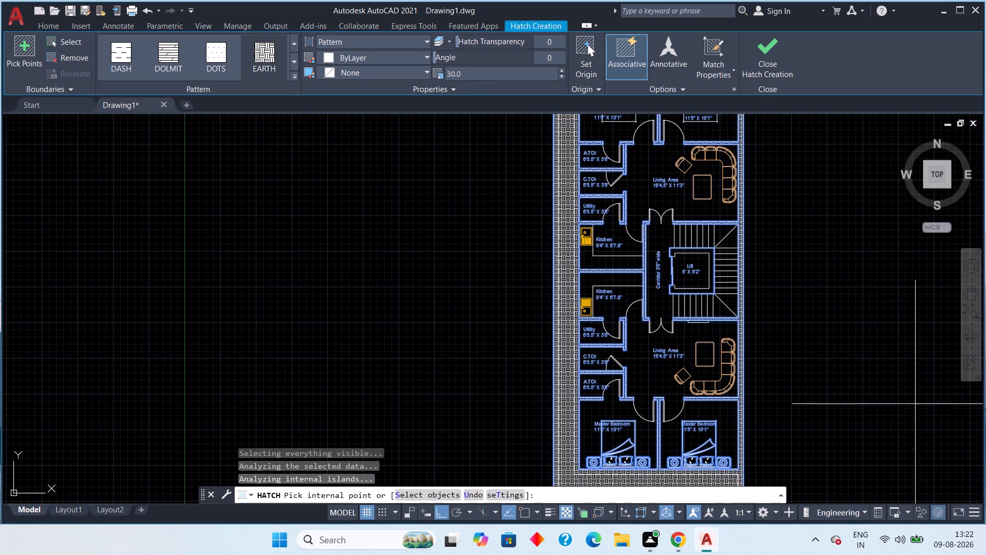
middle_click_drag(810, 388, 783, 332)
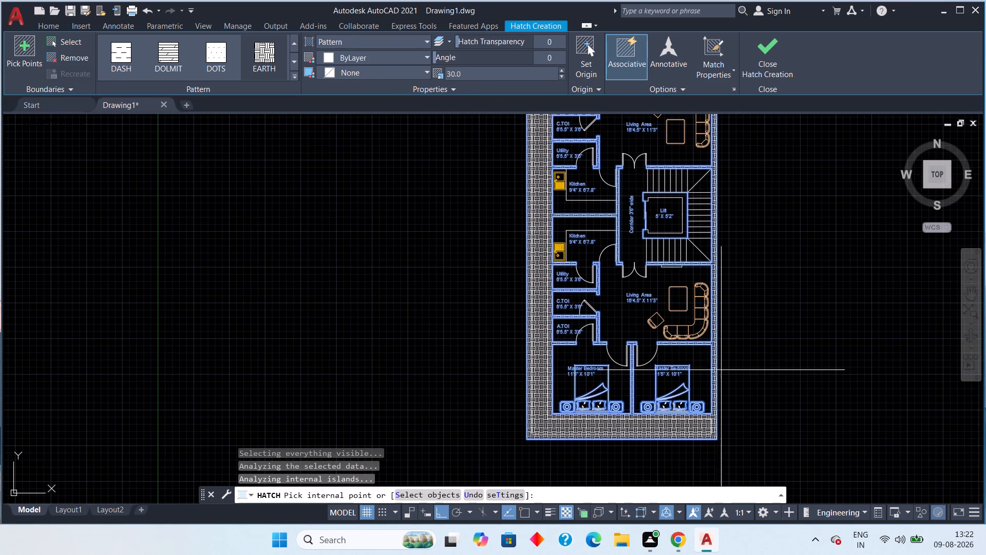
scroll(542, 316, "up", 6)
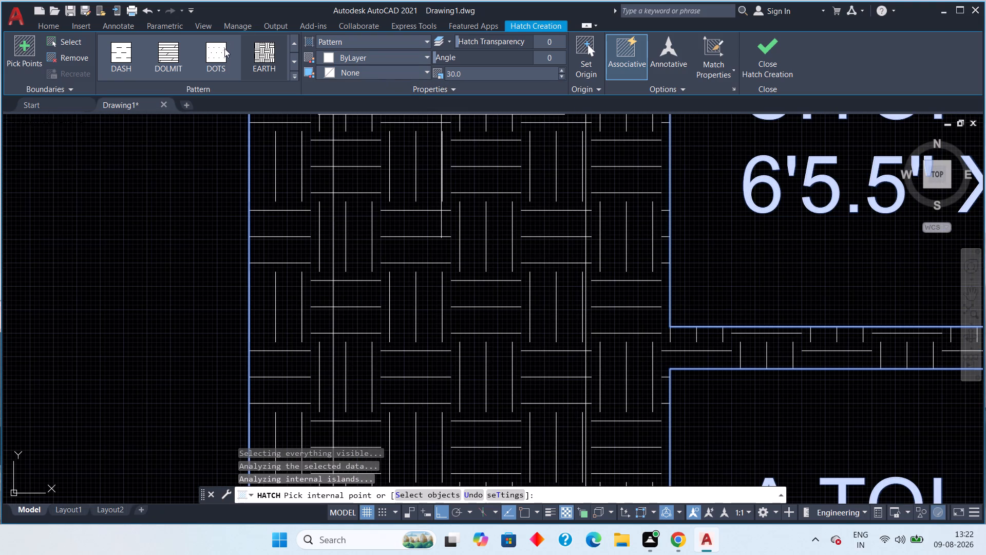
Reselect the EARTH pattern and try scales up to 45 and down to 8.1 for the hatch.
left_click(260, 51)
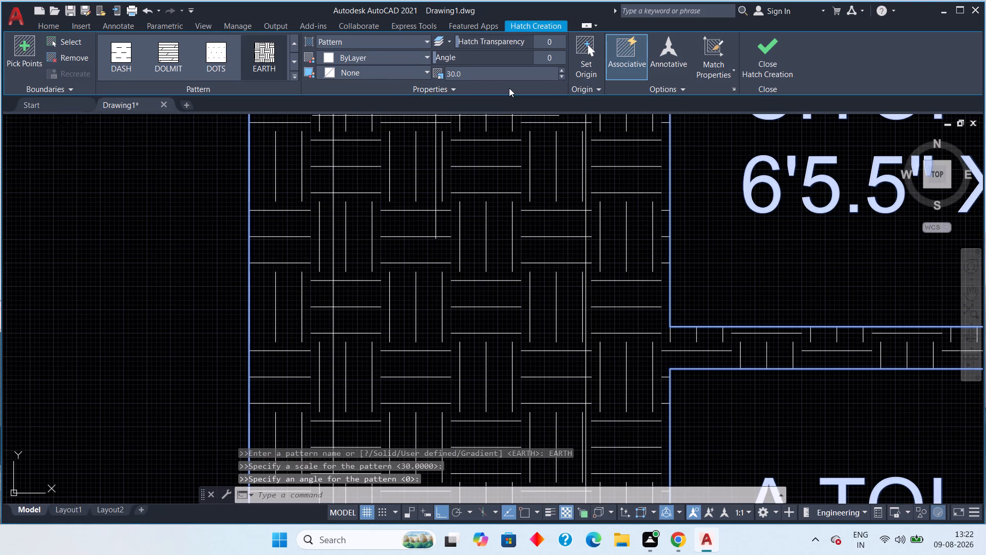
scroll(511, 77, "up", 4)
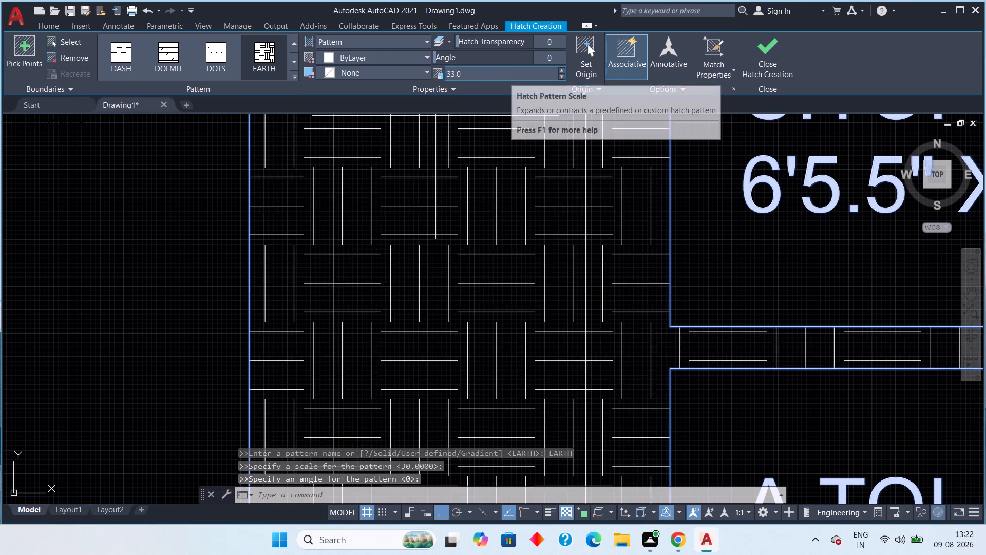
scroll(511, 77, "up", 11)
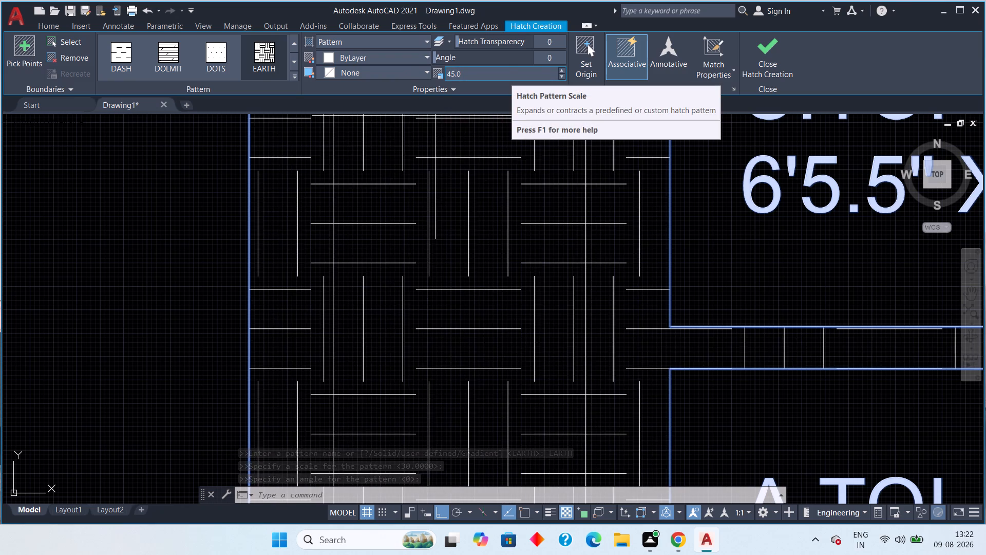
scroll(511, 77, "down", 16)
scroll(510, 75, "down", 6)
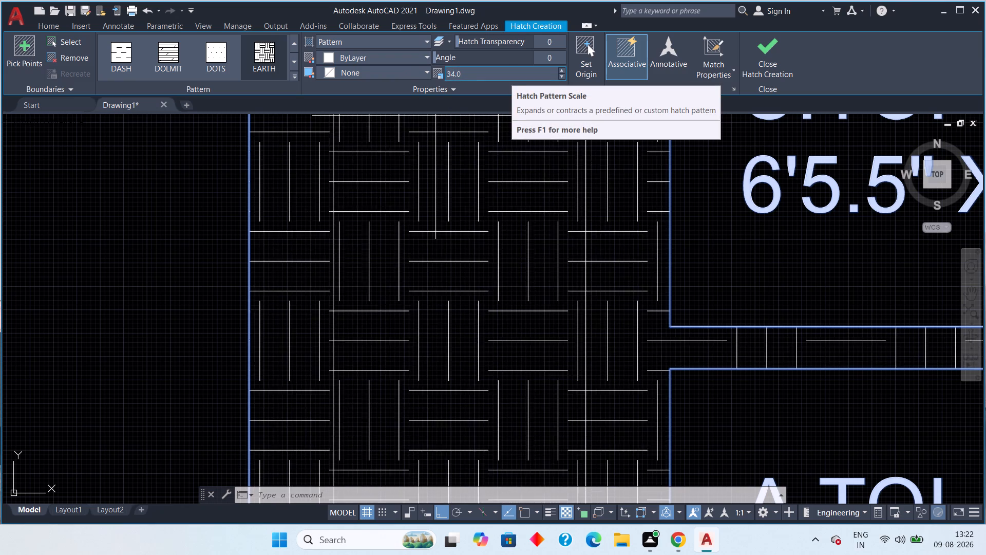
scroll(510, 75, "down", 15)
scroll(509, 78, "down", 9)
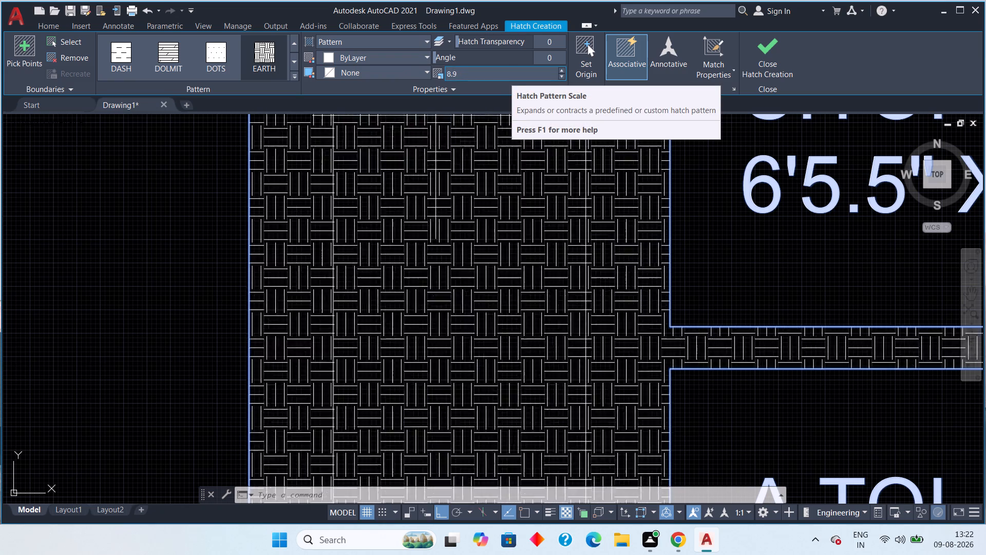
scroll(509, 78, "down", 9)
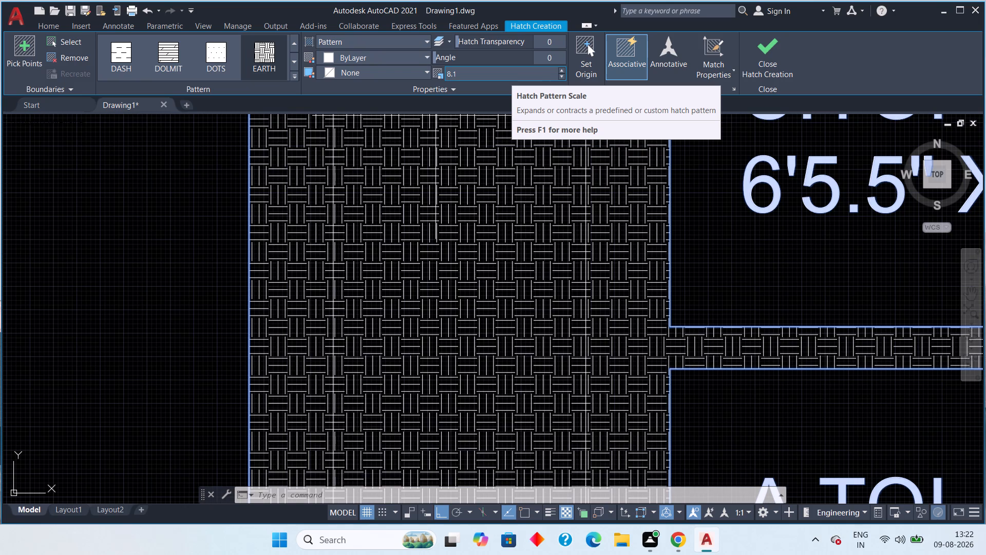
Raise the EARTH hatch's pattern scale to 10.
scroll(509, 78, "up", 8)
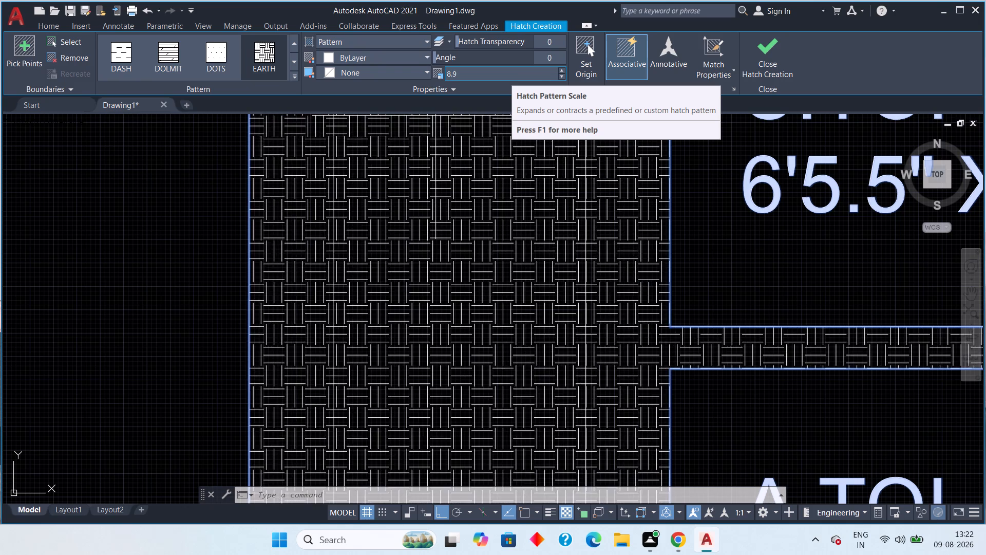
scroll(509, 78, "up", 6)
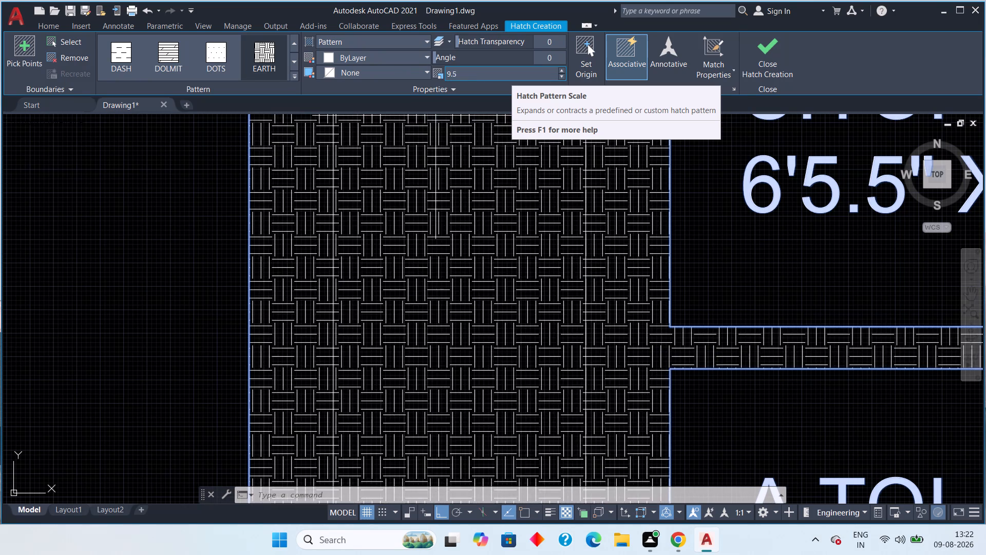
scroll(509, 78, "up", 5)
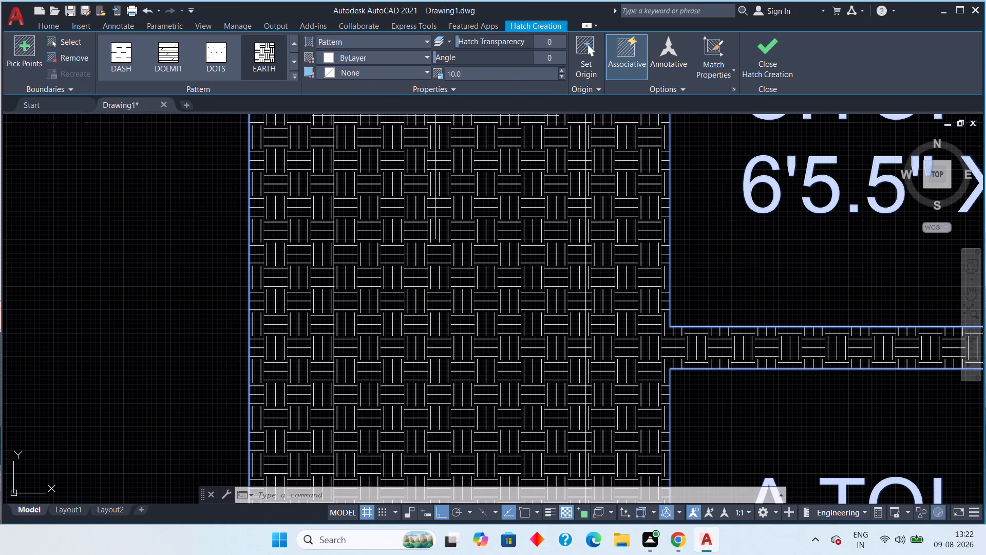
Undo the EARTH hatch, which also fills the building's walls, and leave the Hatch command.
scroll(609, 223, "down", 3)
scroll(574, 349, "down", 3)
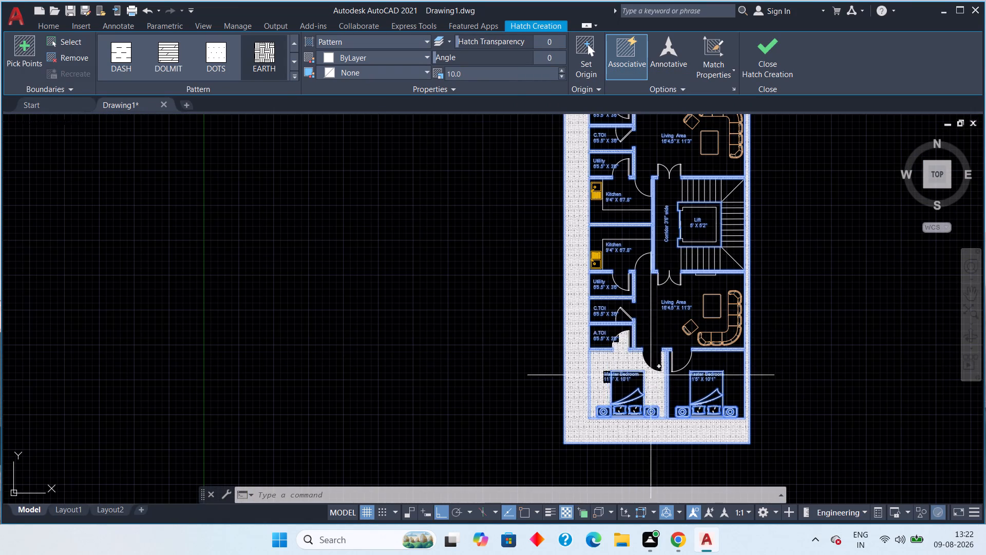
scroll(567, 289, "up", 2)
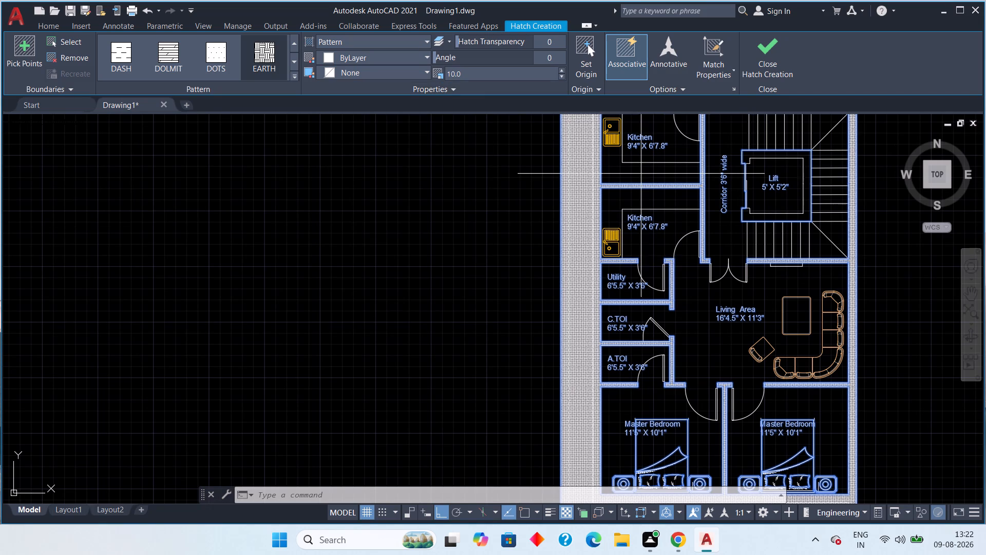
key("ctrl+z")
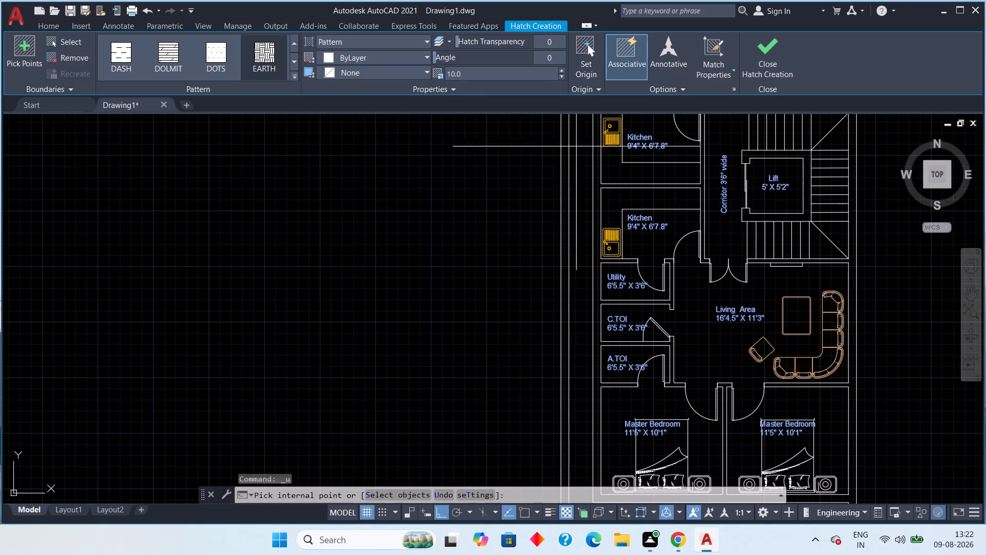
key("Escape")
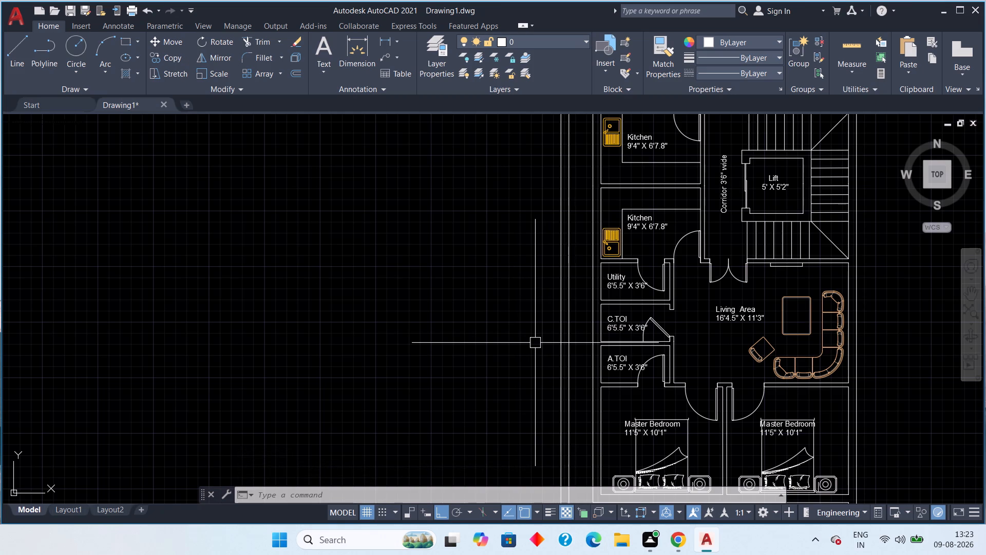
Draw a short vertical line across the outer wall thickness below each of the two lower master bedrooms.
scroll(592, 297, "down", 1)
middle_click_drag(685, 360, 605, 150)
scroll(652, 218, "up", 3)
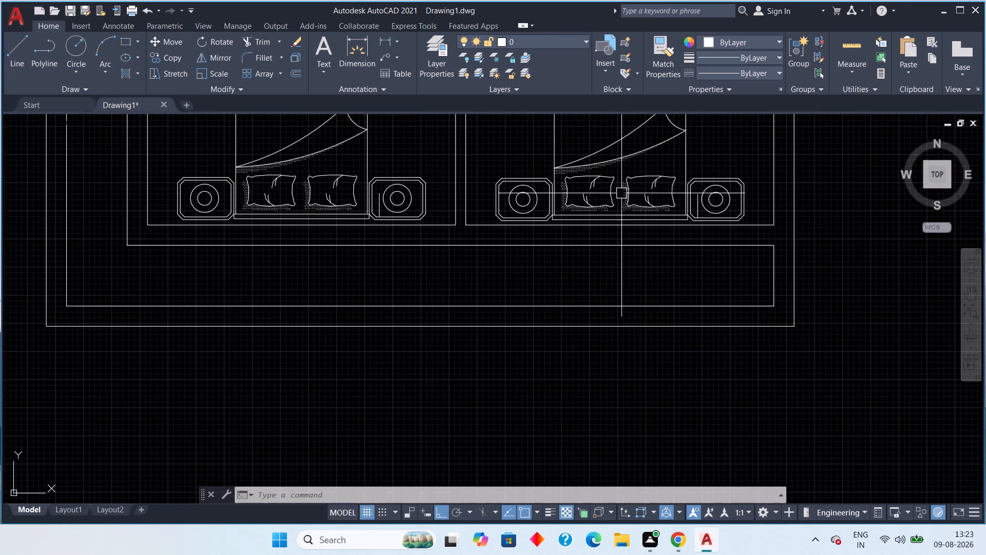
scroll(616, 240, "up", 1)
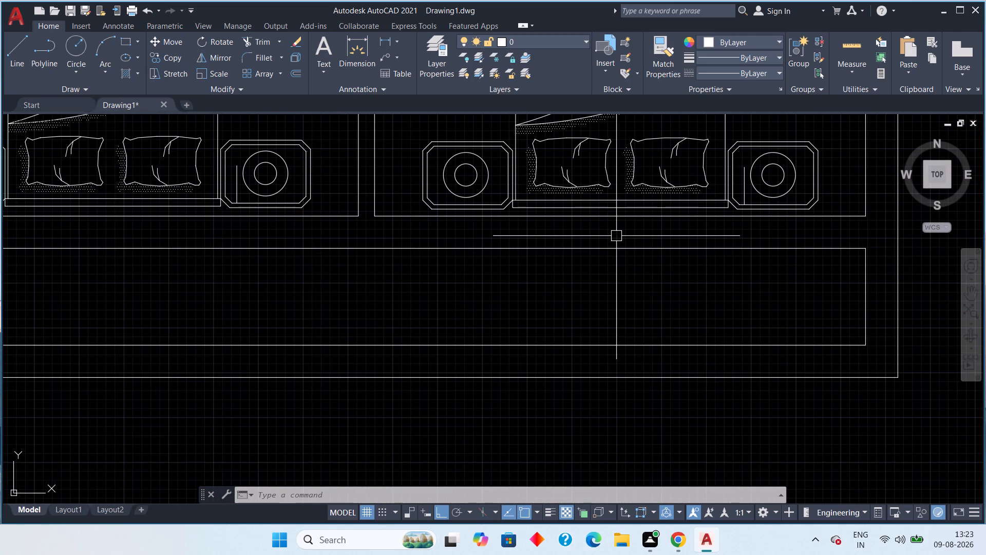
key("l")
key("space")
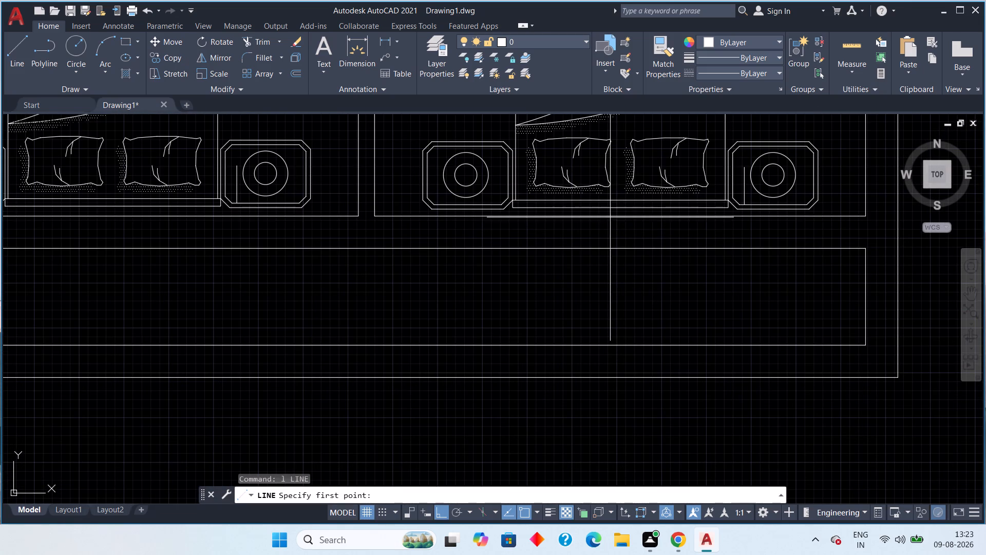
left_click(621, 219)
left_click(624, 253)
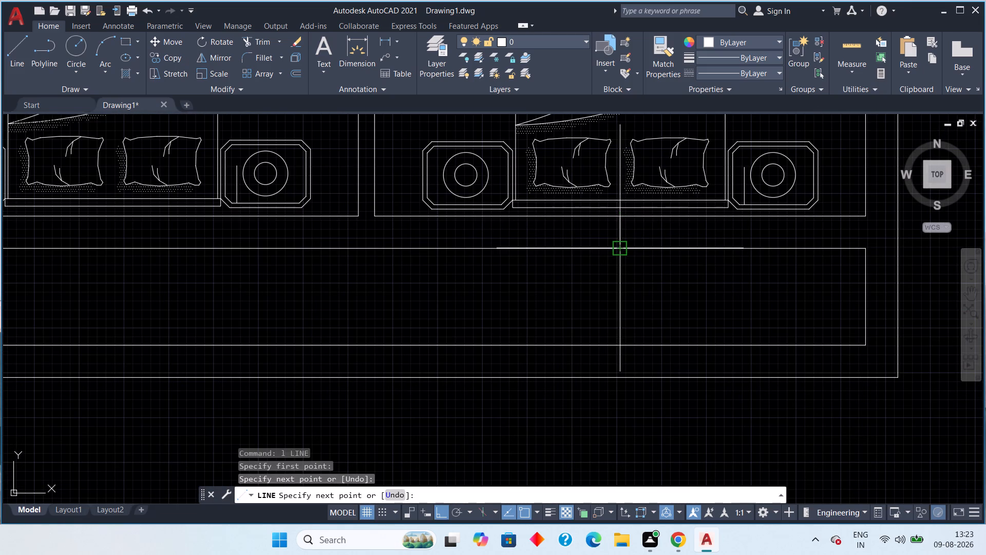
key("Escape")
middle_click_drag(443, 255, 762, 253)
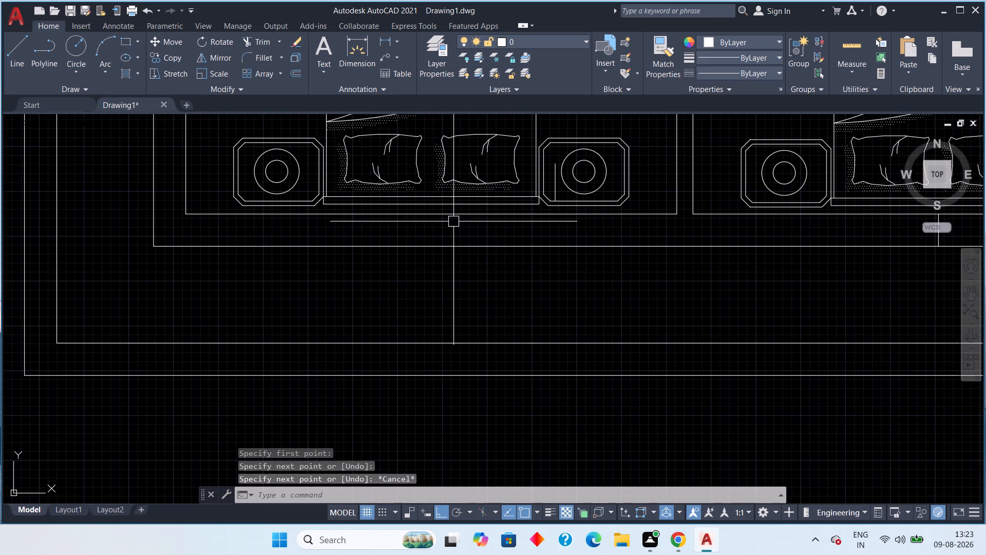
key("space")
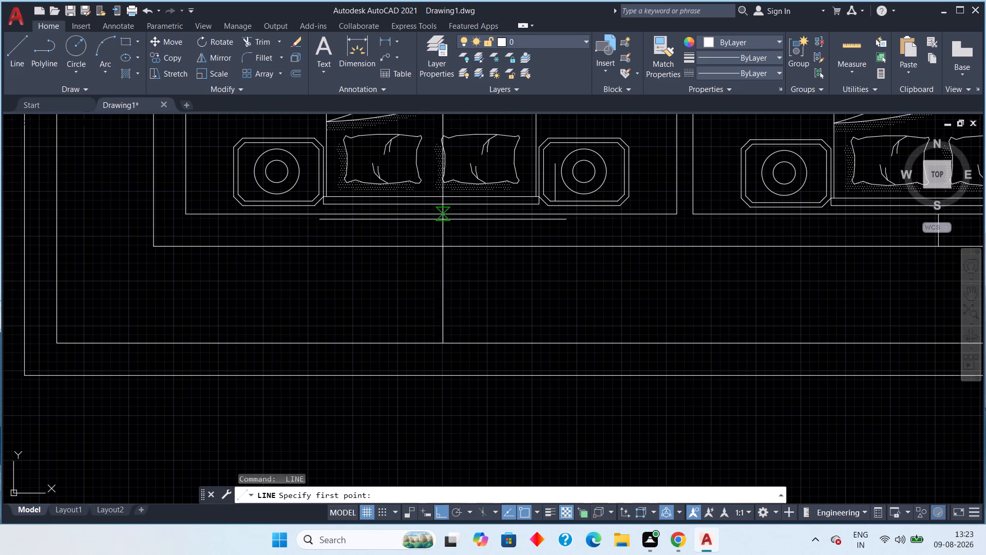
left_click(436, 220)
left_click(429, 247)
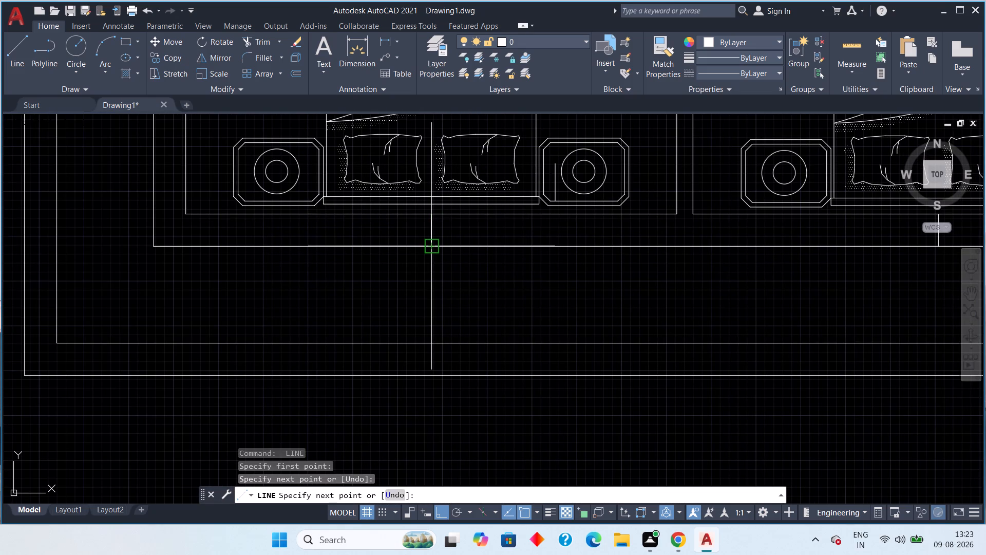
key("Escape")
Draw a short vertical line across the outer wall thickness above each of the two upper master bedrooms.
scroll(444, 190, "down", 3)
middle_click_drag(452, 148, 455, 443)
scroll(452, 148, "down", 1)
scroll(452, 436, "down", 1)
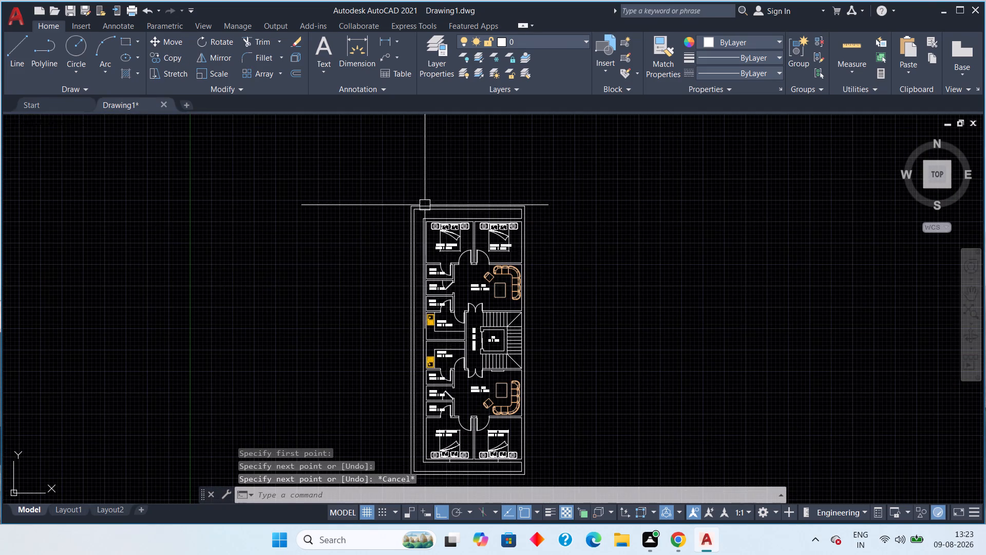
scroll(425, 205, "up", 4)
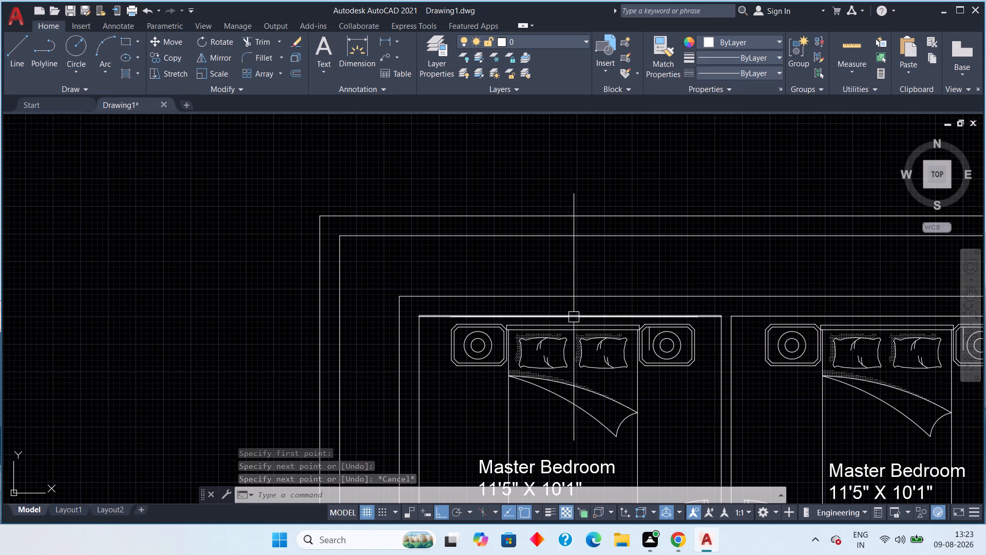
key("space")
left_click(575, 320)
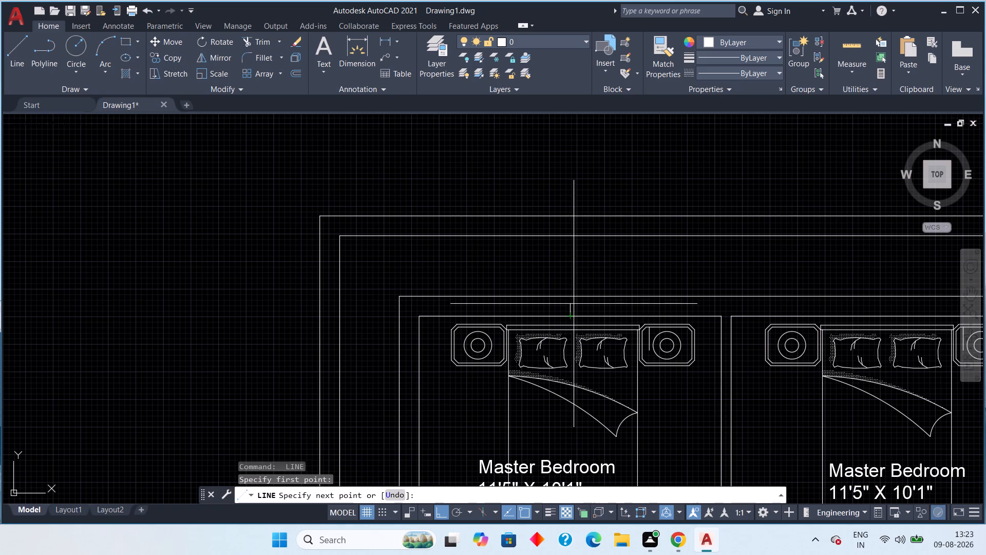
left_click(571, 300)
key("Escape")
middle_click_drag(685, 267, 475, 261)
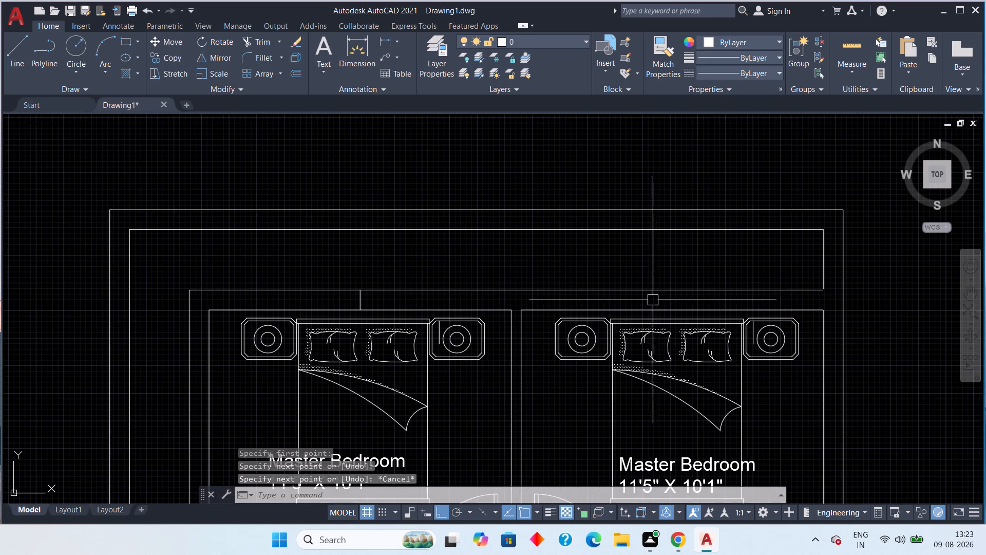
key("space")
left_click_drag(673, 311, 671, 306)
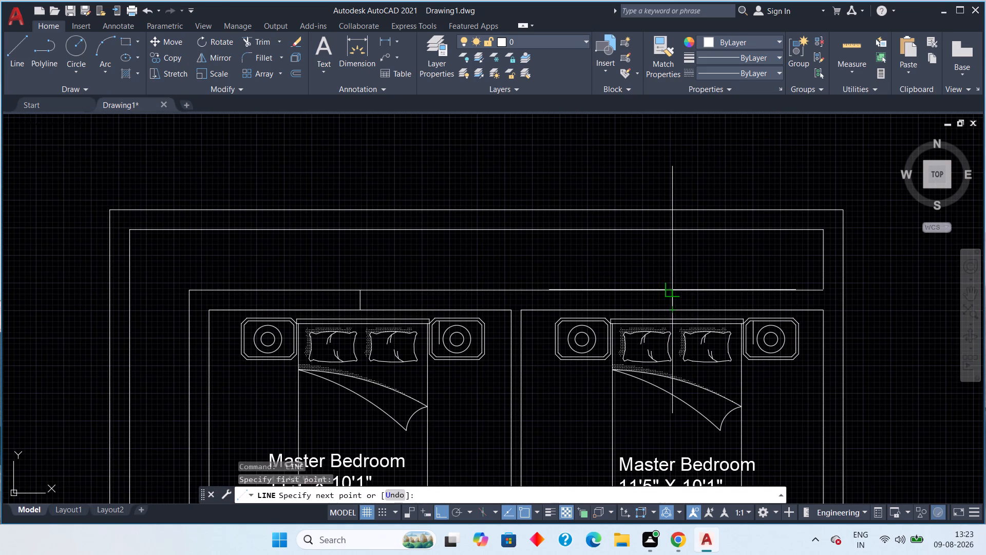
left_click(667, 290)
key("Escape")
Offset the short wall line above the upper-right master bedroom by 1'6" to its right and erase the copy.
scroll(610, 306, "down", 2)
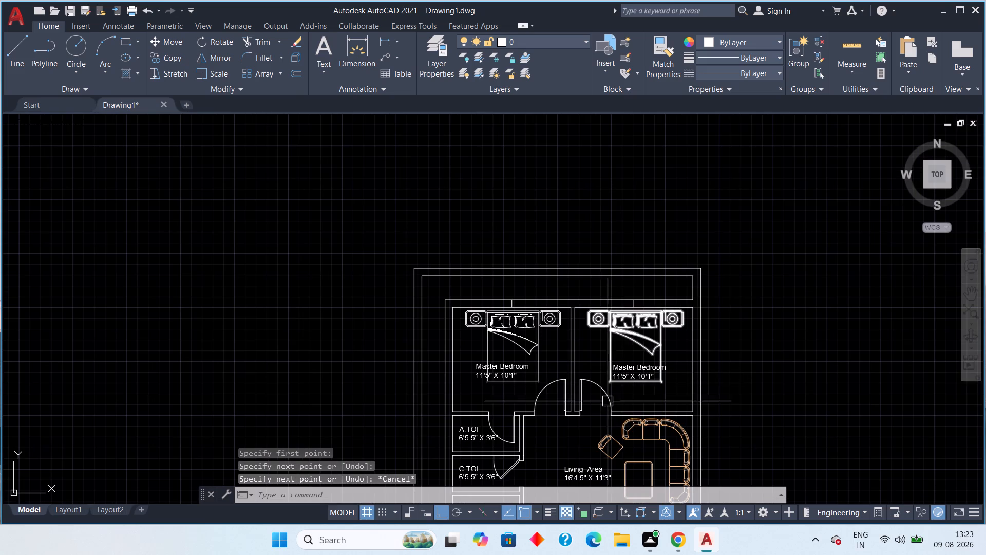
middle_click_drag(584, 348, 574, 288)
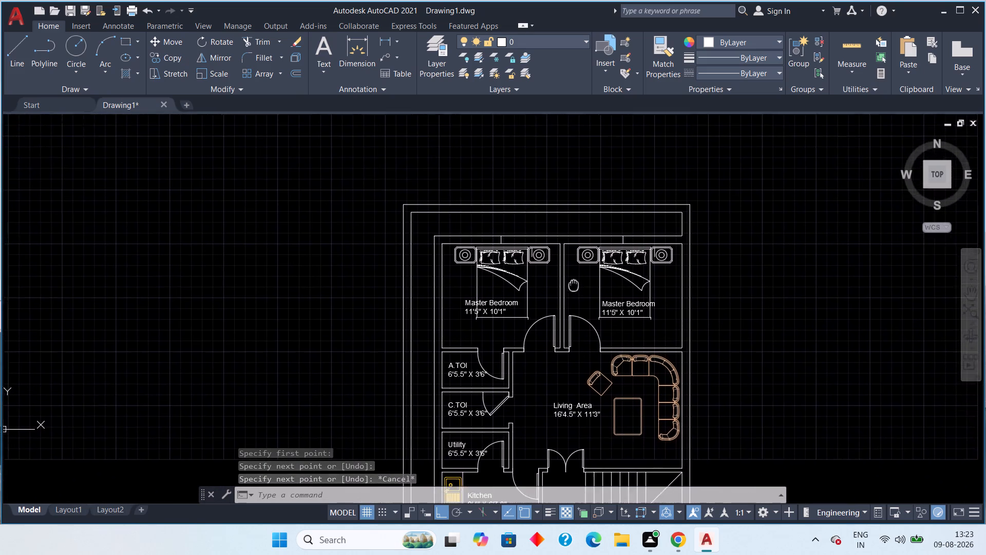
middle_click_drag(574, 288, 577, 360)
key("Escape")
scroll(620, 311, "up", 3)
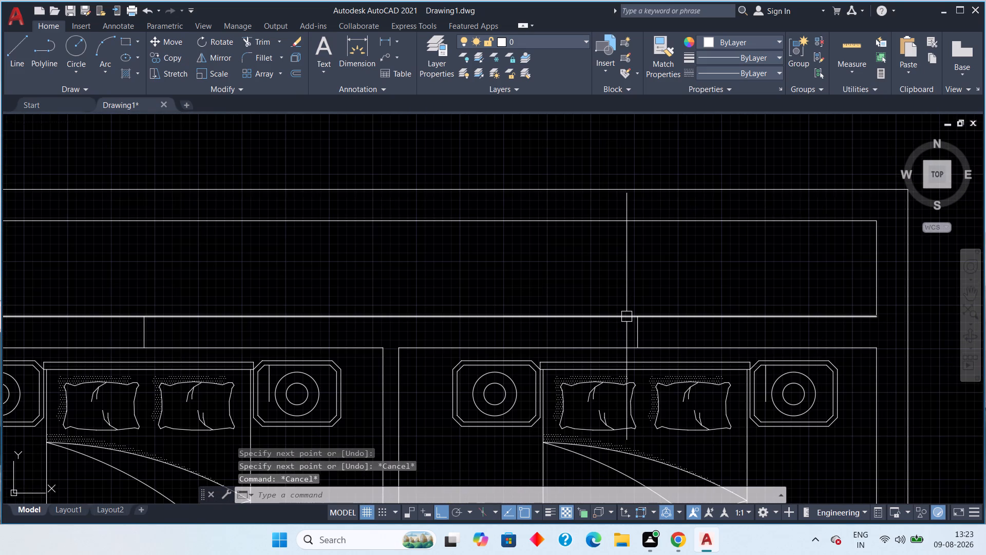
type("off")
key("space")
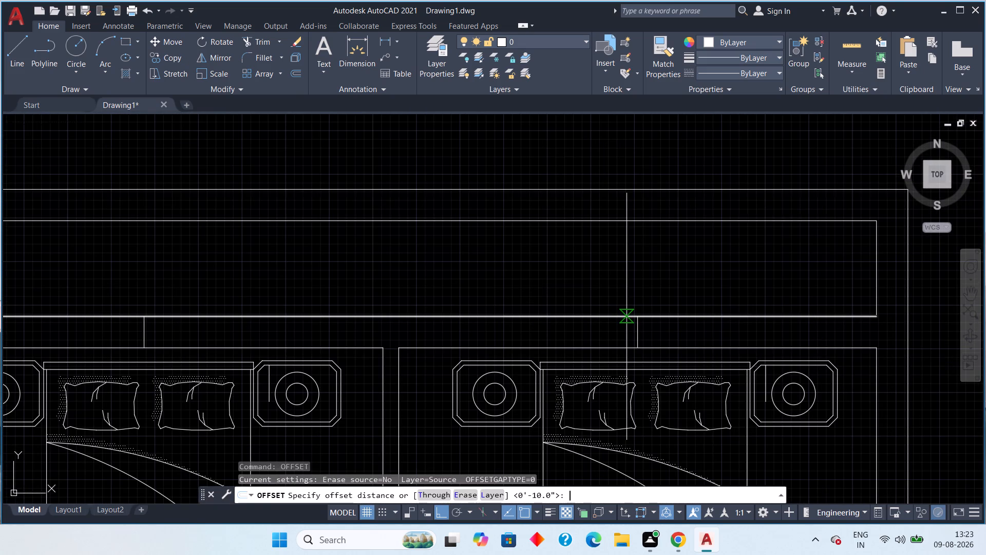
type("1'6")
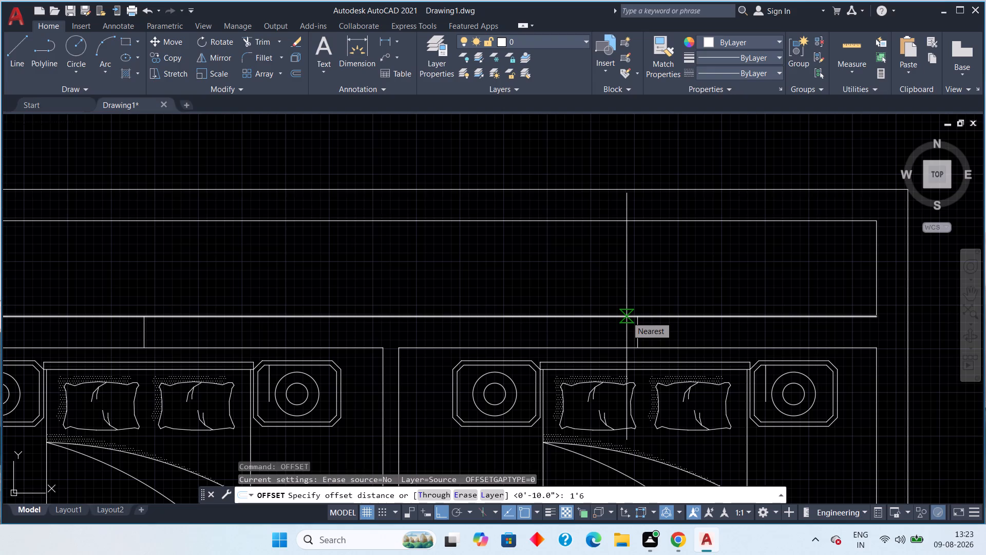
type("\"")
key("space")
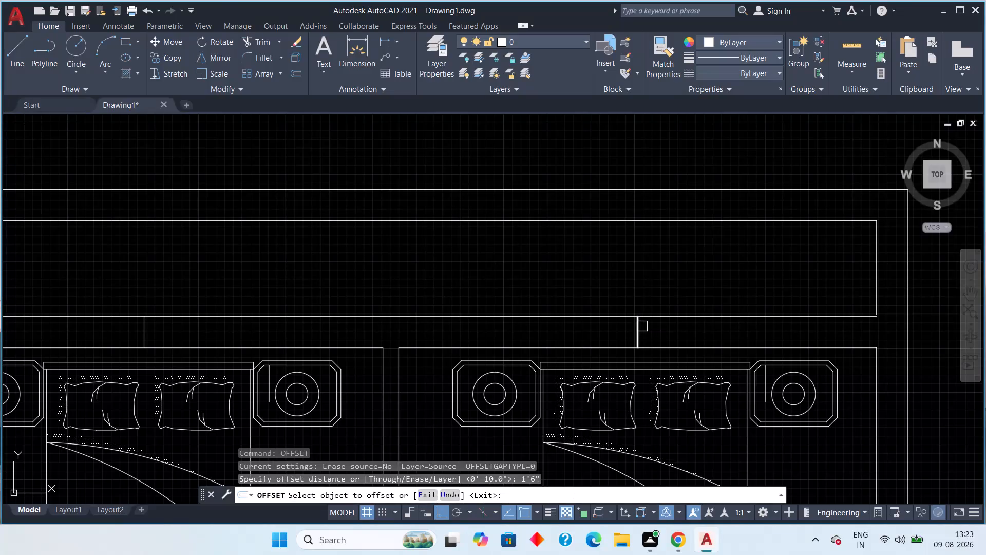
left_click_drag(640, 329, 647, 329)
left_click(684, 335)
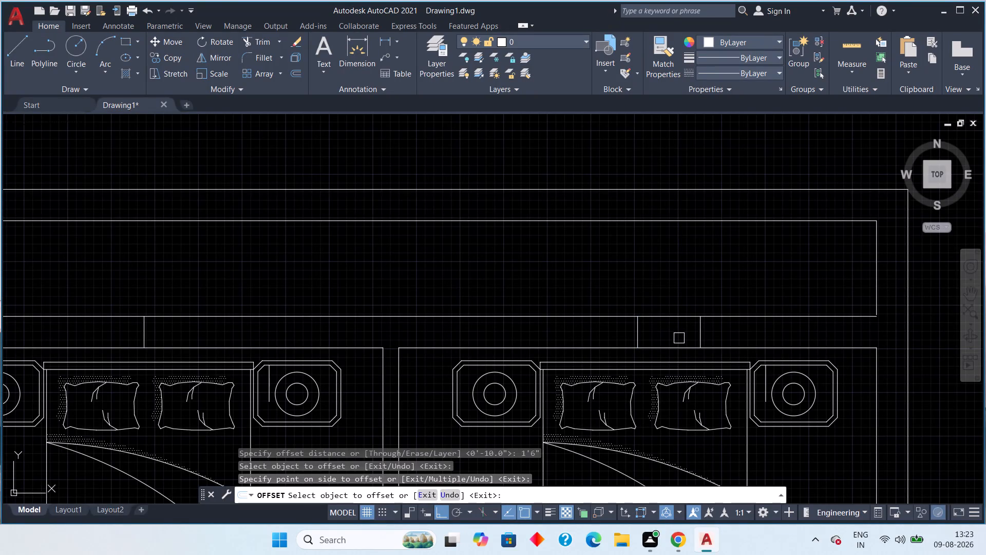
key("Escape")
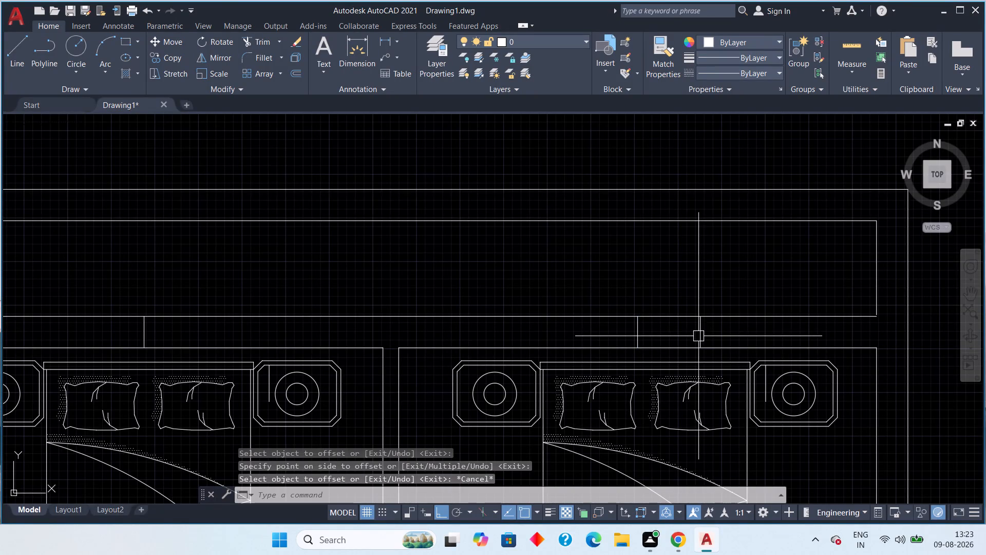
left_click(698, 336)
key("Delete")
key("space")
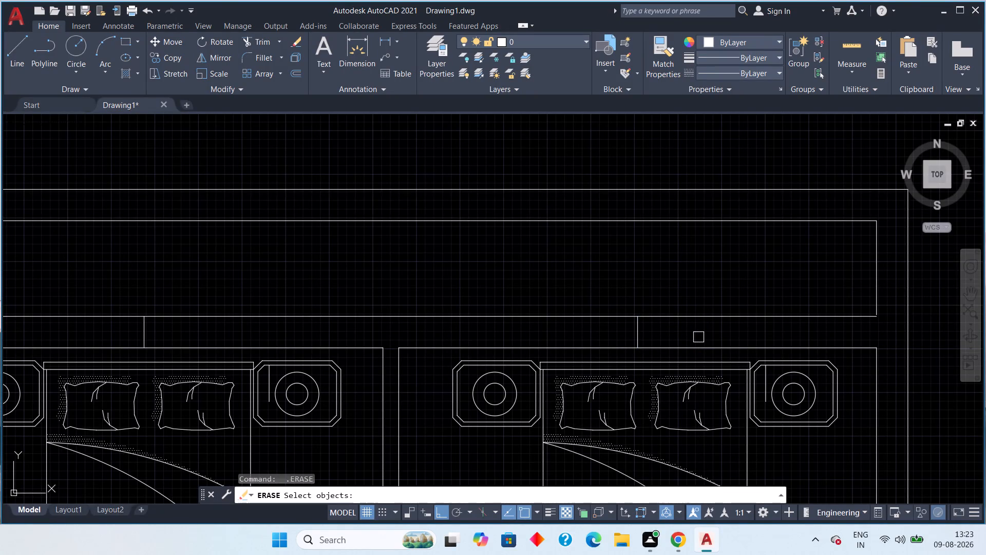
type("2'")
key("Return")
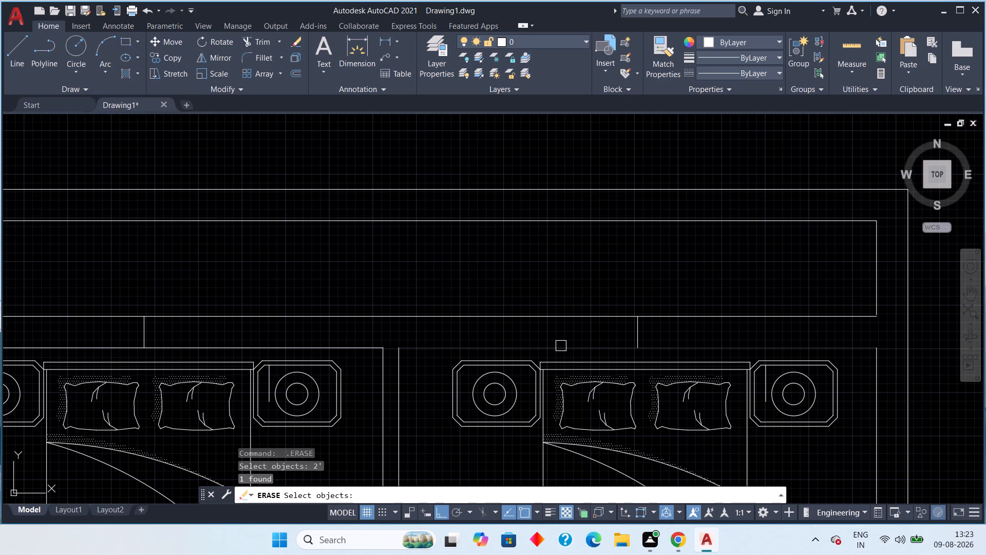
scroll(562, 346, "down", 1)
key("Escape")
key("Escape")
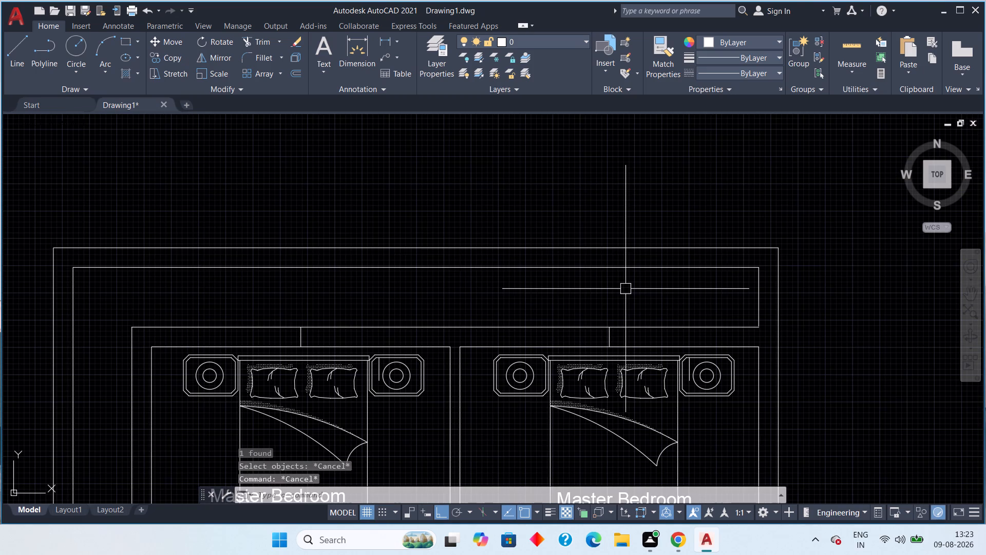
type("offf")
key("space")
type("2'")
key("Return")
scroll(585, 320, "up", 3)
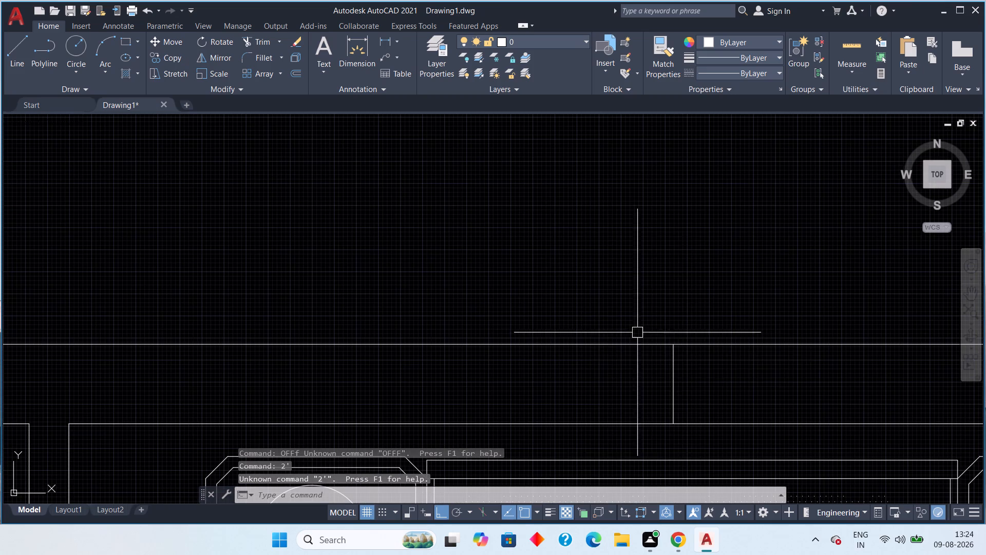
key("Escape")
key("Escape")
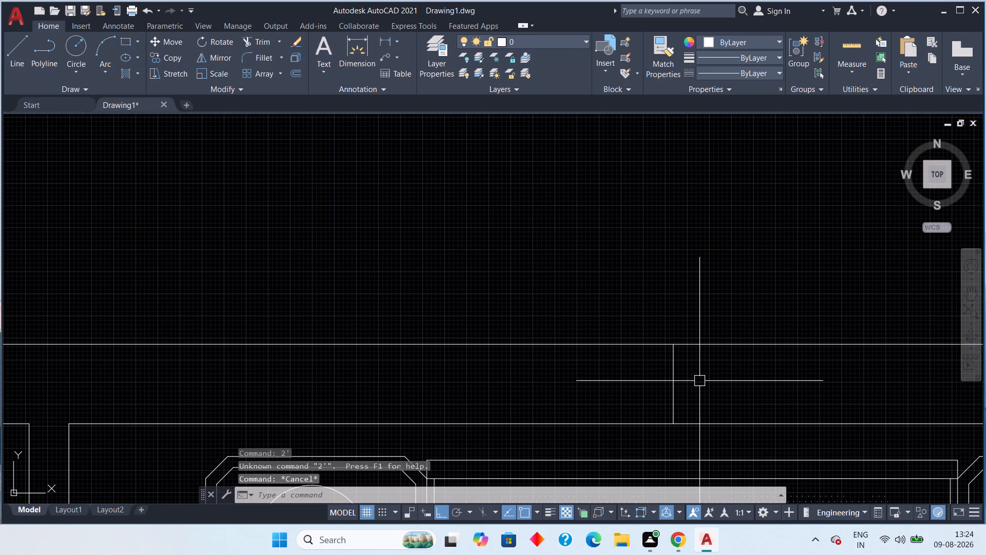
Offset the short wall line above each upper master bedroom by 2' to both sides.
type("off 2'")
key("space")
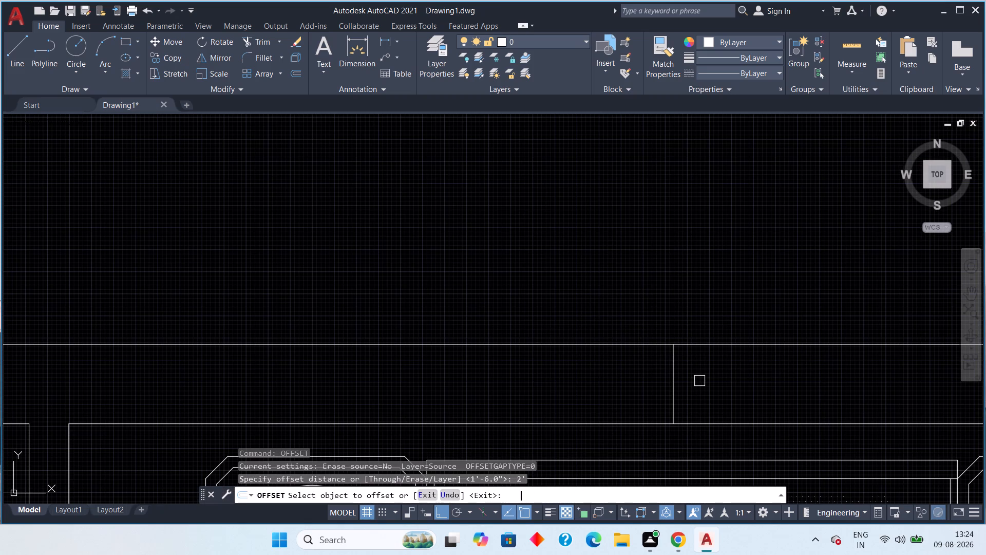
left_click_drag(677, 396, 703, 385)
left_click(875, 379)
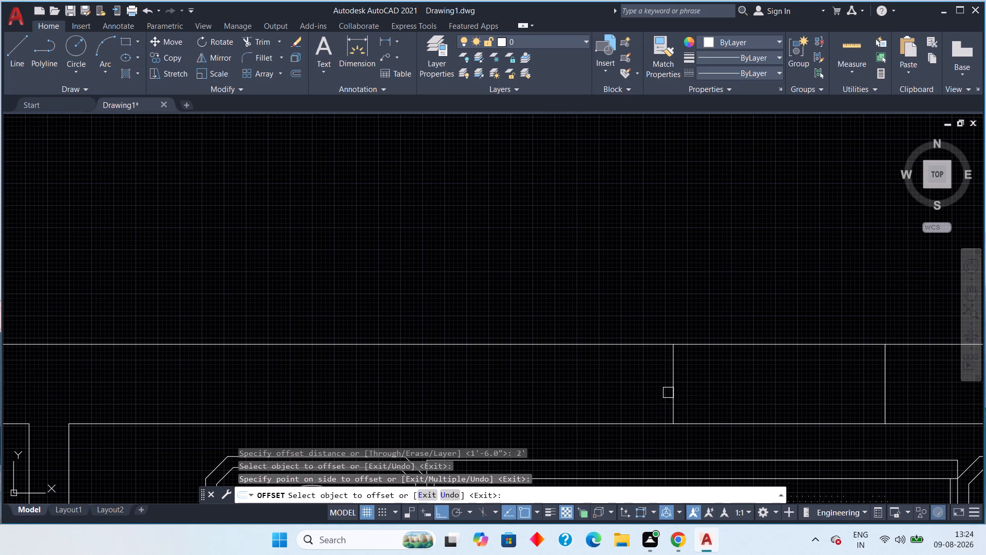
left_click_drag(675, 391, 669, 391)
left_click_drag(594, 402, 589, 400)
scroll(583, 396, "down", 2)
middle_click_drag(412, 392, 630, 355)
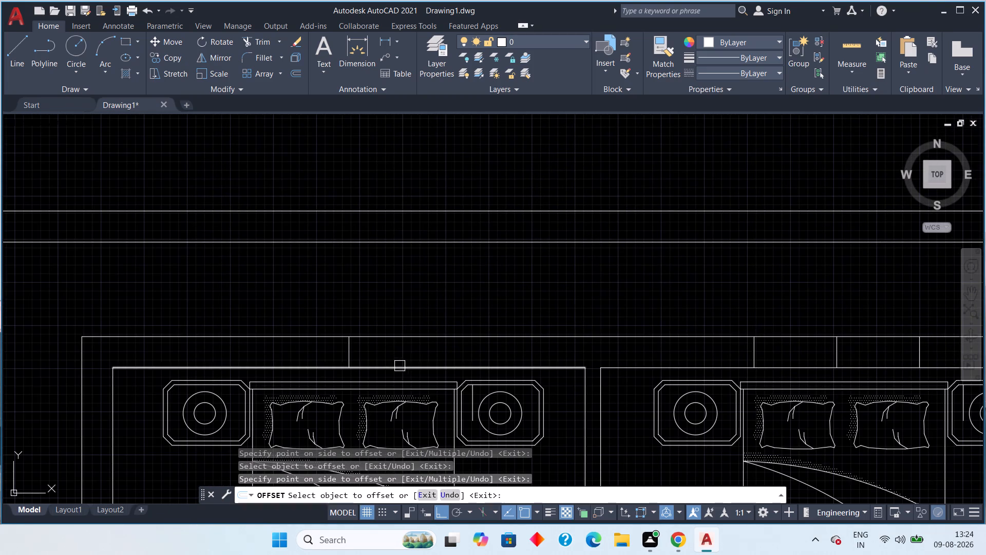
left_click(352, 355)
left_click(404, 355)
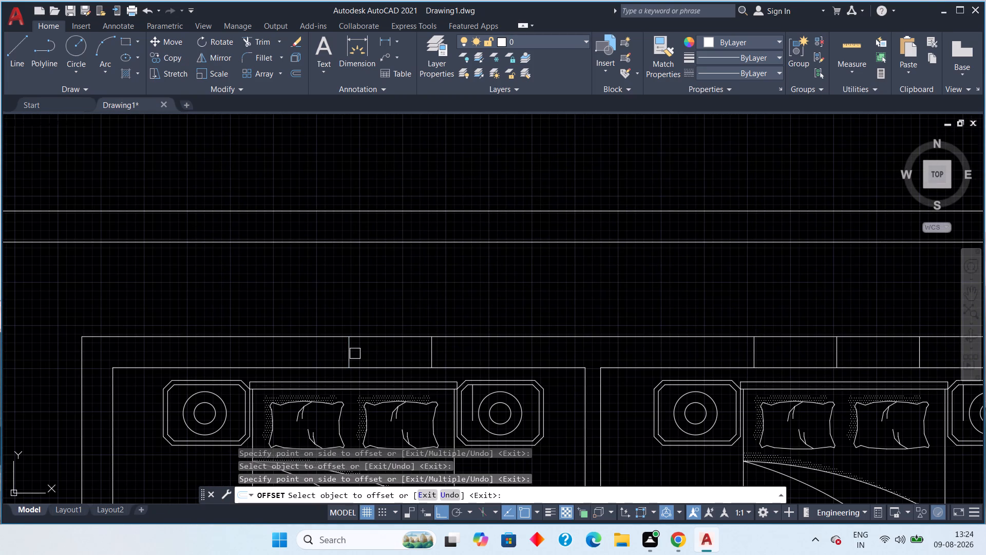
left_click_drag(349, 354, 314, 356)
left_click(297, 361)
Offset the short wall line below each lower master bedroom by 2' to both sides and leave the Offset command.
scroll(298, 360, "down", 4)
scroll(331, 452, "down", 2)
scroll(490, 373, "down", 3)
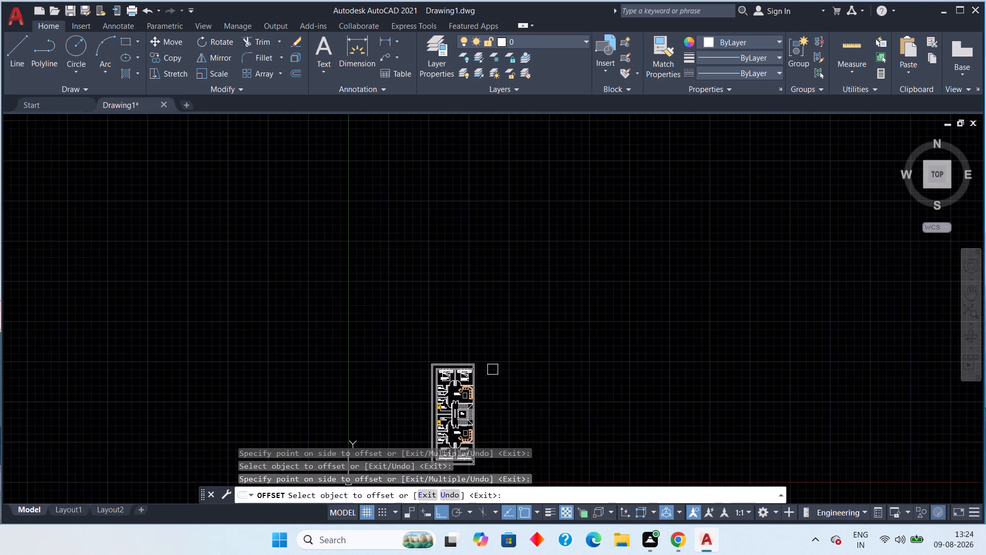
middle_click_drag(495, 368, 464, 58)
scroll(441, 188, "up", 4)
middle_click_drag(436, 195, 585, 554)
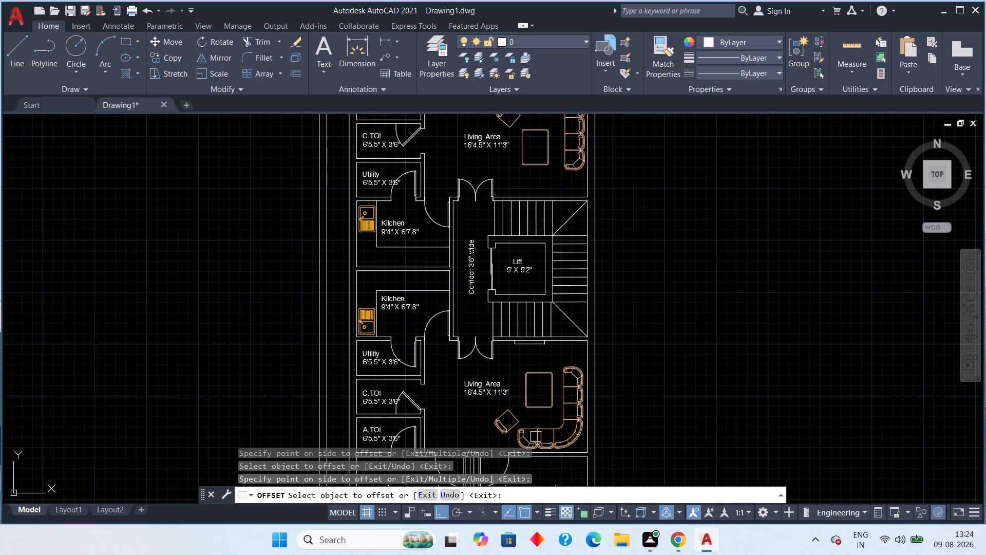
middle_click_drag(521, 404, 471, 225)
scroll(487, 420, "up", 4)
middle_click_drag(461, 305, 575, 426)
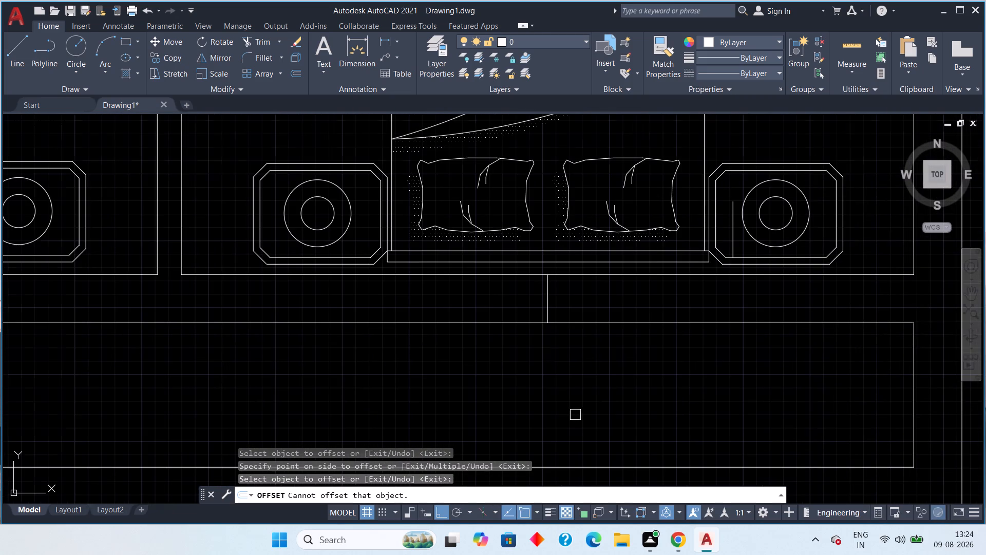
left_click_drag(548, 300, 573, 299)
left_click_drag(595, 301, 590, 301)
left_click_drag(543, 306, 503, 313)
left_click(489, 316)
middle_click_drag(485, 316, 801, 322)
scroll(803, 322, "down", 1)
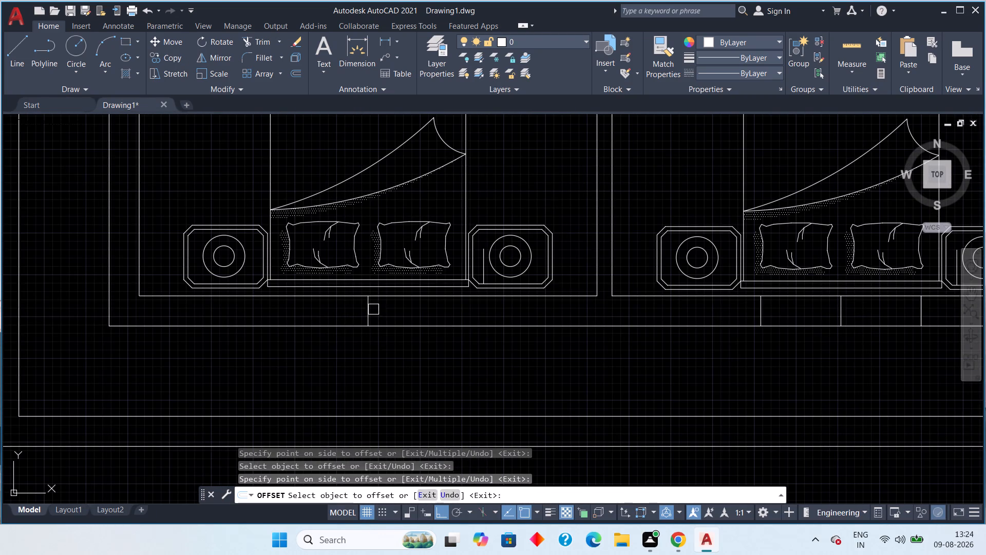
left_click_drag(372, 310, 379, 310)
left_click_drag(403, 312, 408, 311)
left_click_drag(371, 314, 359, 314)
left_click(336, 320)
key("Escape")
key("Escape")
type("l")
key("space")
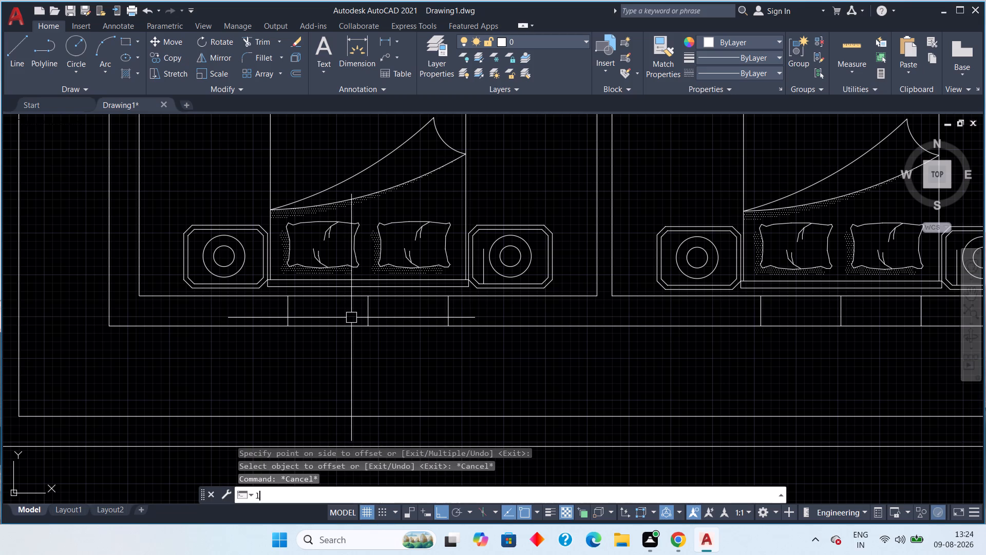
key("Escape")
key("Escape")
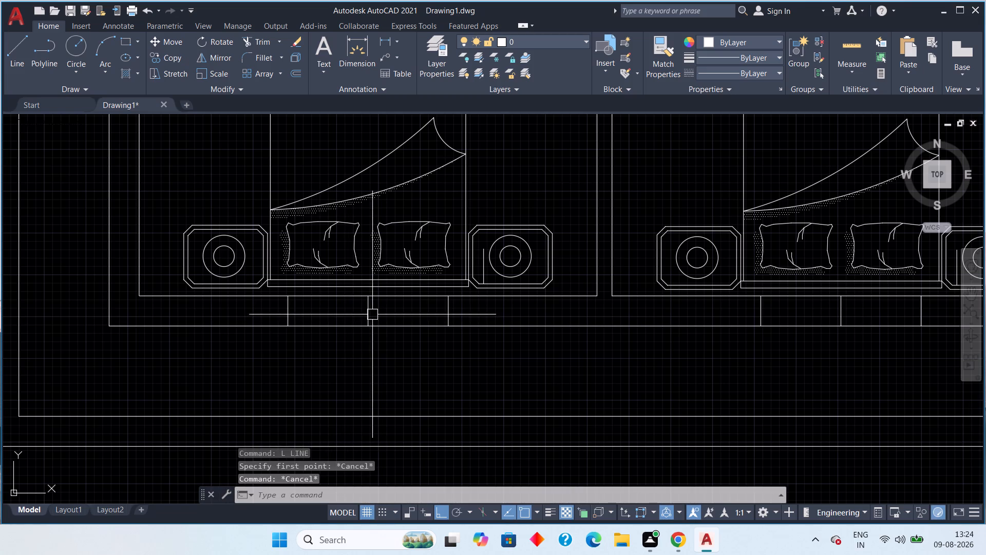
Erase the original centre line between the offset pair below each of the two lower master bedrooms.
left_click(364, 315)
key("Delete")
middle_click_drag(866, 361, 720, 348)
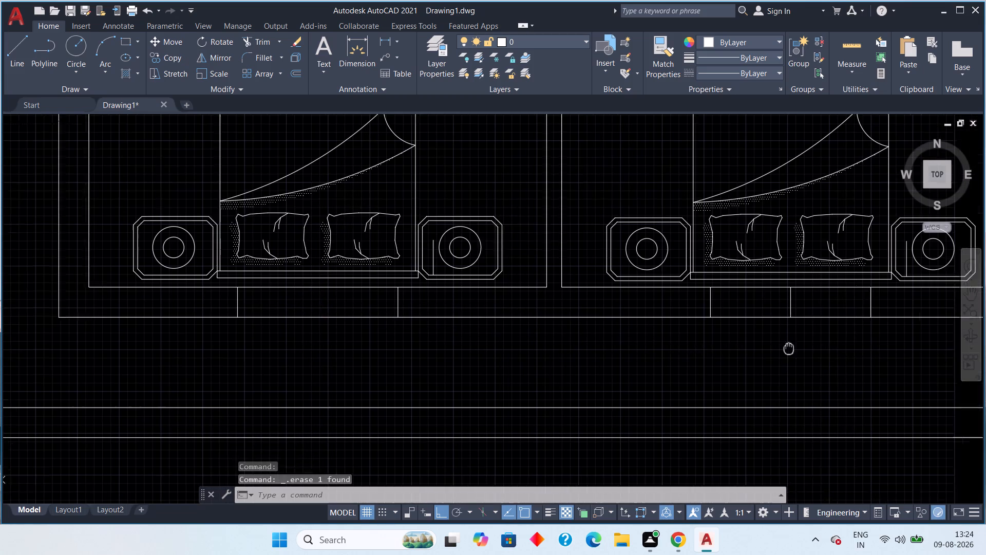
middle_click_drag(720, 348, 568, 347)
left_click(544, 302)
key("Delete")
Erase the original centre line between the offset pair above each of the two upper master bedrooms.
scroll(543, 283, "down", 4)
middle_click_drag(536, 261, 581, 548)
scroll(580, 543, "down", 1)
scroll(487, 267, "down", 2)
middle_click_drag(490, 300, 492, 458)
scroll(523, 329, "up", 3)
middle_click_drag(530, 269, 514, 317)
scroll(514, 317, "up", 3)
left_click(521, 387)
key("Delete")
key("Delete")
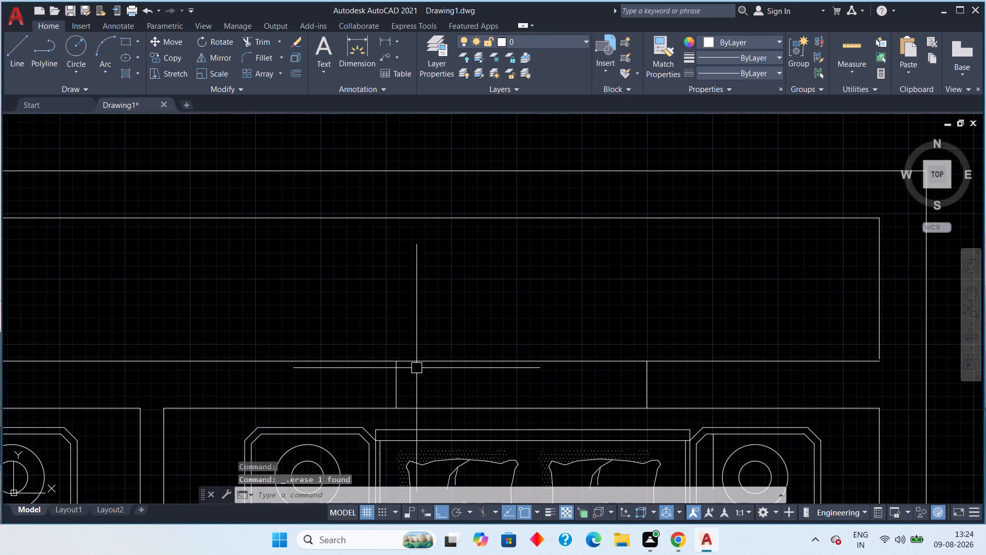
middle_click_drag(412, 367, 925, 319)
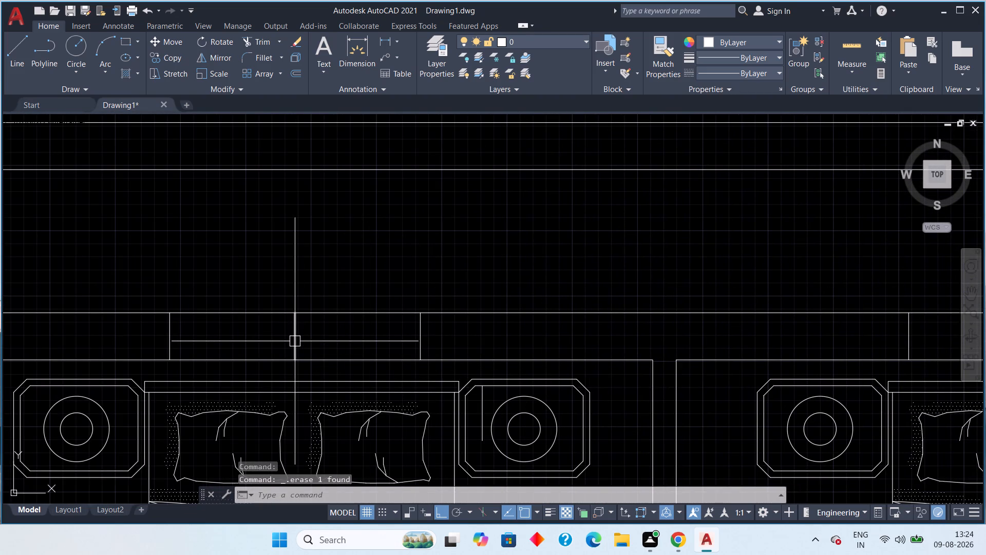
left_click(295, 341)
key("Delete")
Draw a horizontal line through mid-wall joining the two short lines of the opening above the upper-left master bedroom.
middle_click_drag(263, 344, 422, 322)
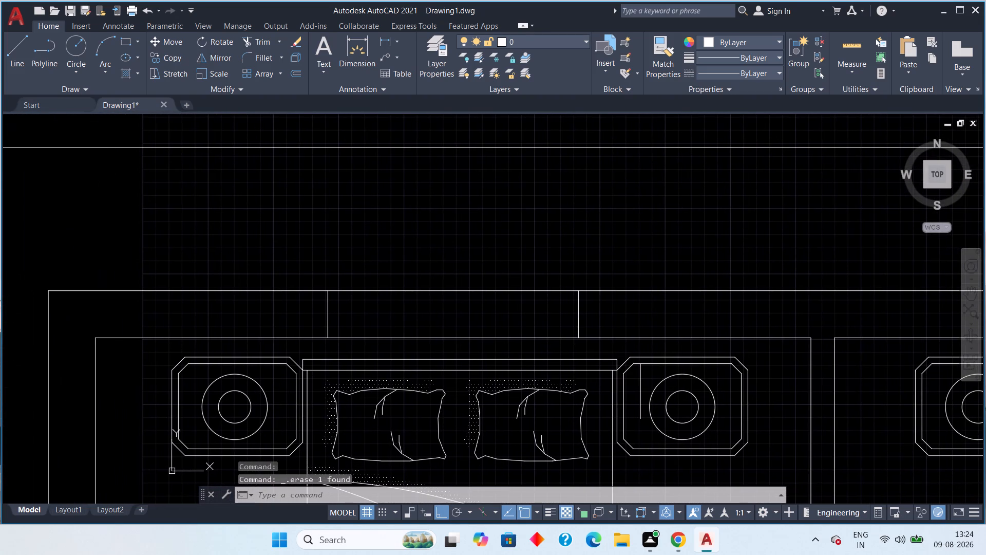
type("l")
key("space")
left_click(327, 314)
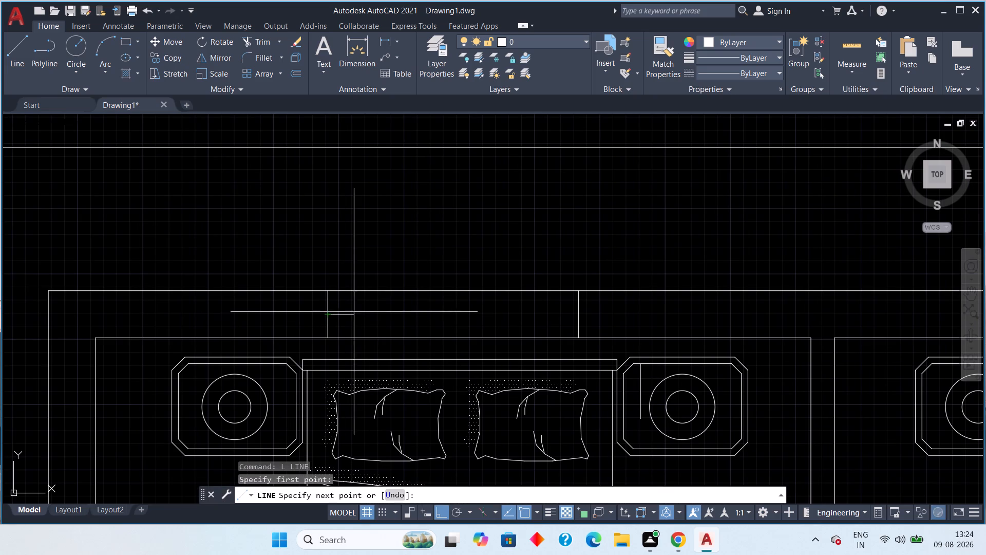
left_click(585, 314)
key("Escape")
middle_click_drag(723, 313, 578, 313)
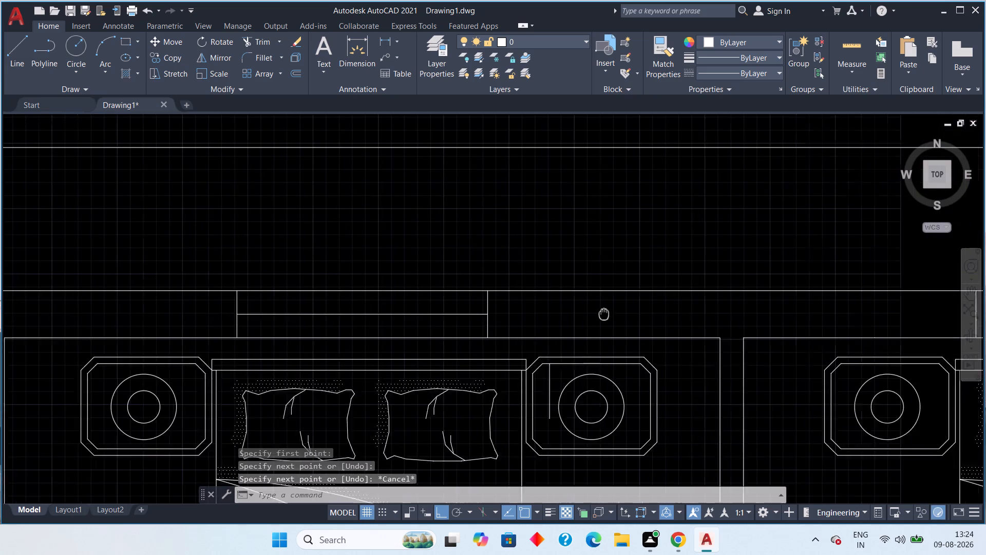
Draw a horizontal line through mid-wall joining the two short lines of the opening above the upper-right master bedroom.
middle_click_drag(578, 313, 329, 311)
middle_click_drag(659, 322, 452, 318)
key("space")
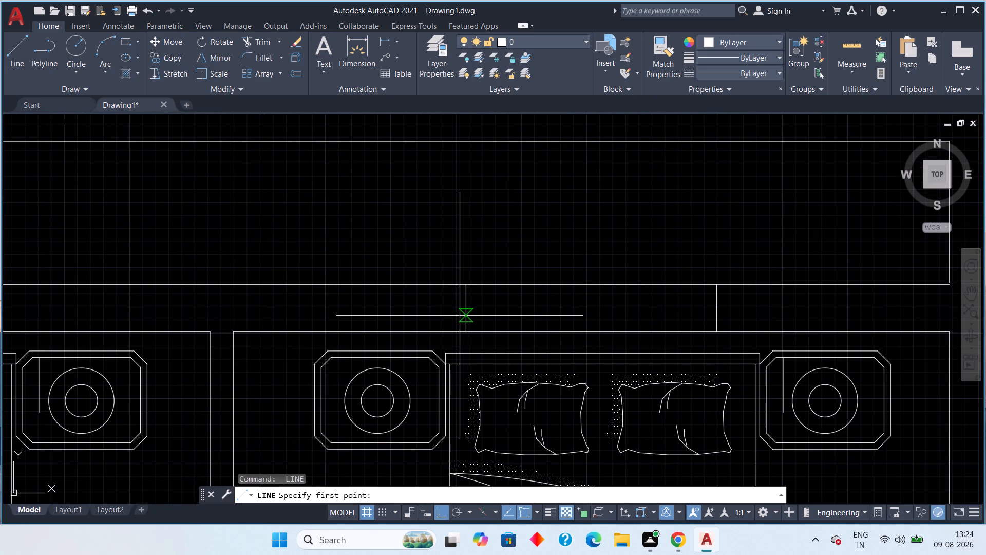
left_click(468, 310)
left_click(713, 312)
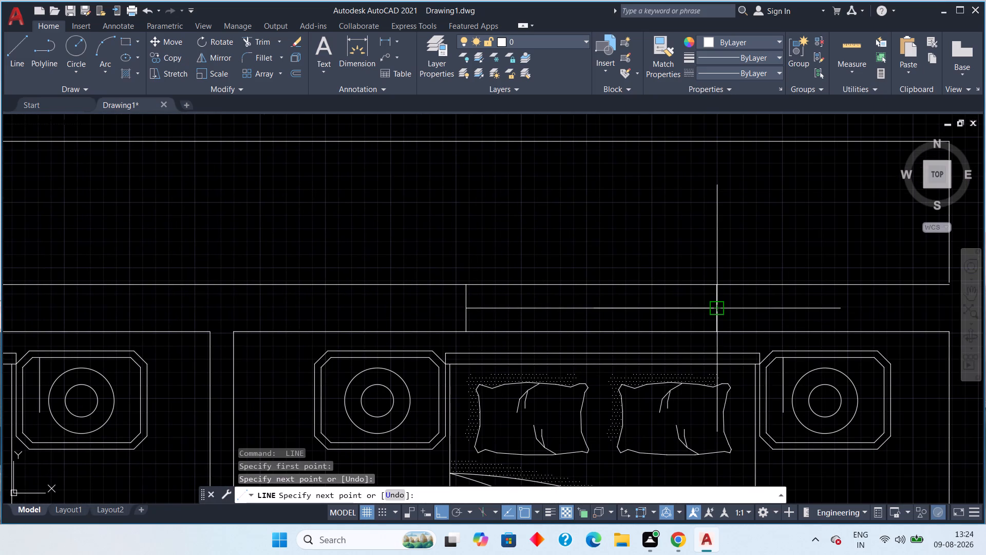
key("Escape")
Draw a horizontal line through mid-wall joining the two short lines of the opening below the lower-right master bedroom.
scroll(713, 312, "down", 8)
middle_click_drag(685, 376, 628, 219)
scroll(630, 231, "up", 8)
middle_click_drag(667, 324, 597, 248)
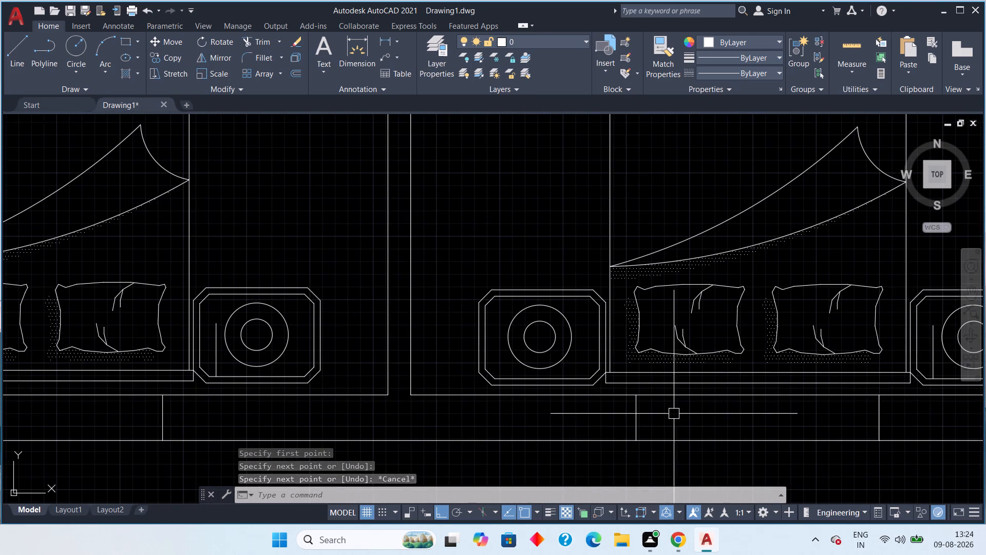
key("space")
left_click(639, 418)
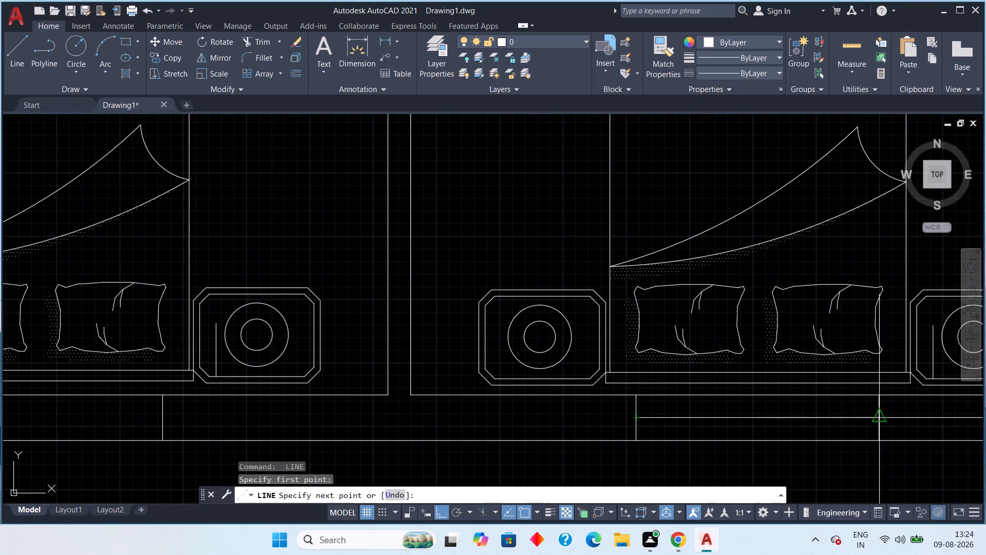
left_click(880, 419)
key("Escape")
Draw a horizontal line through mid-wall joining the two short lines of the opening below the lower-left master bedroom.
middle_click_drag(712, 427, 985, 387)
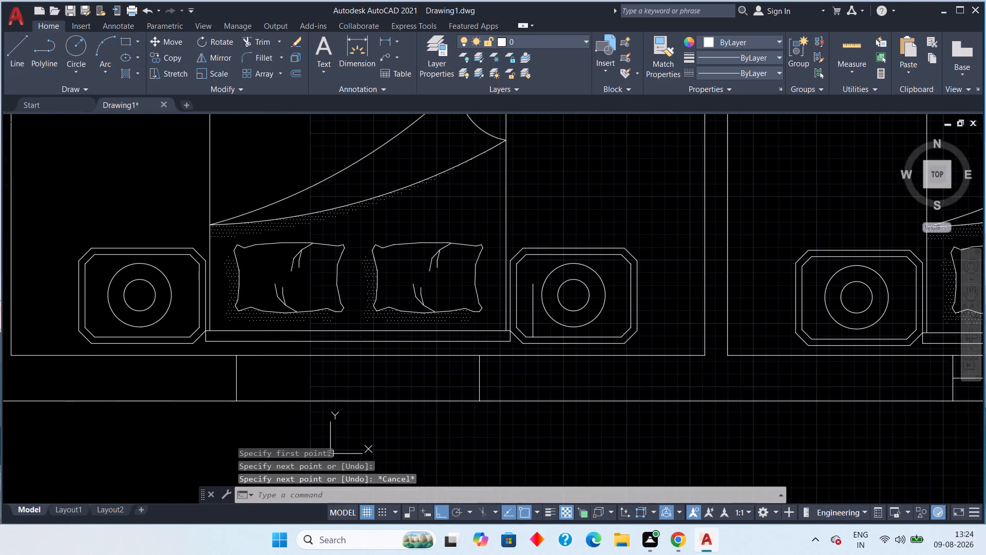
middle_click_drag(985, 387, 984, 387)
key("space")
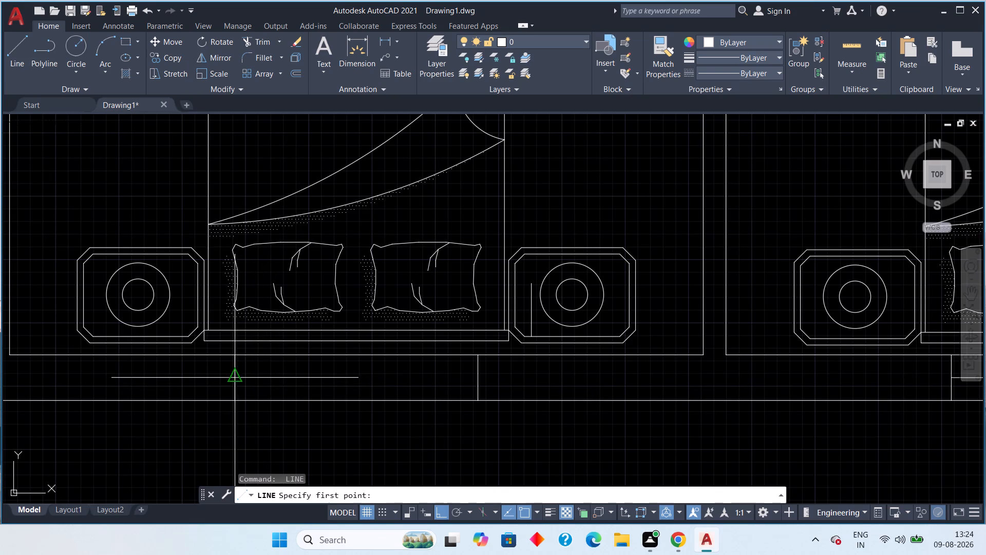
left_click(236, 380)
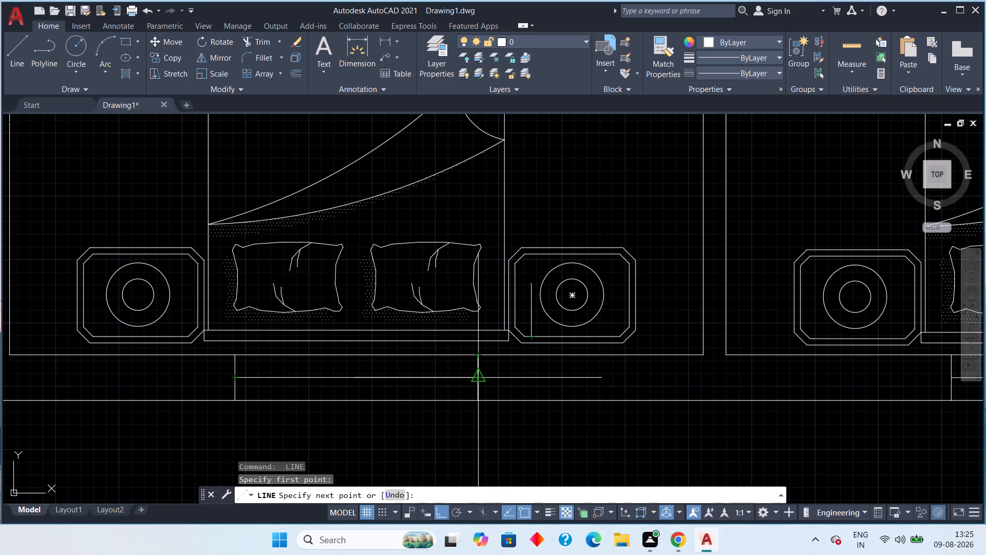
left_click(473, 381)
key("Escape")
key("Escape")
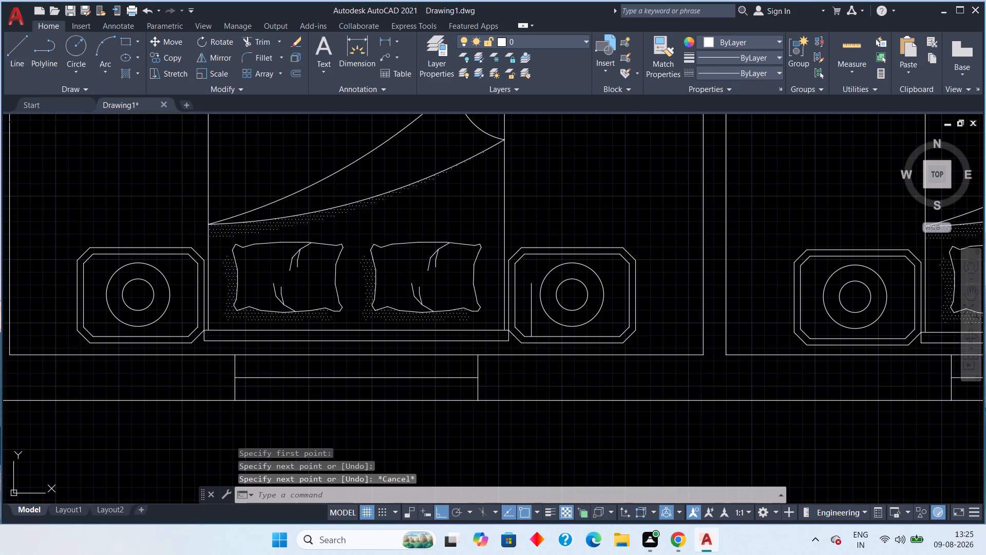
Offset the mid-wall line of the window opening below the lower-left master bedroom by 0.5" to both sides.
type("off")
key("space")
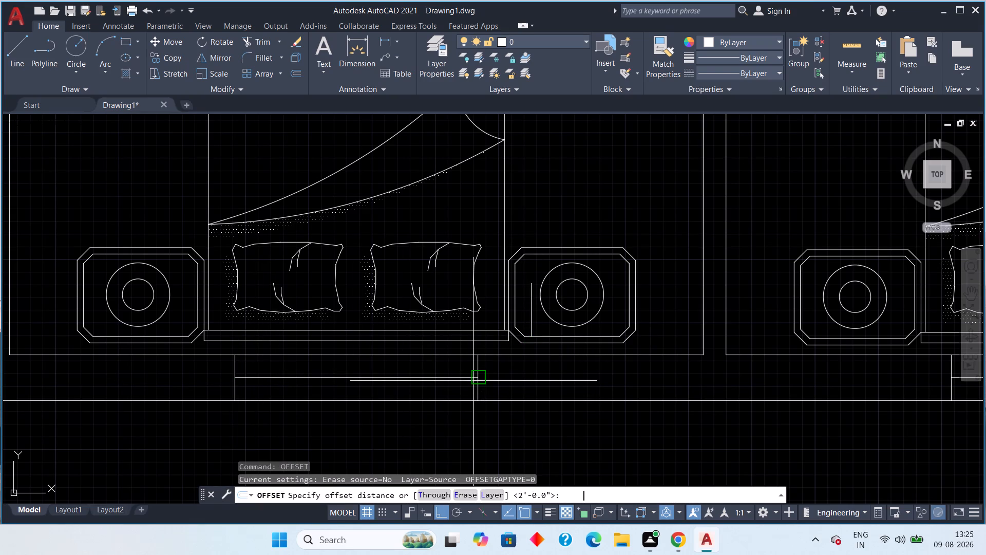
type("0.5\"")
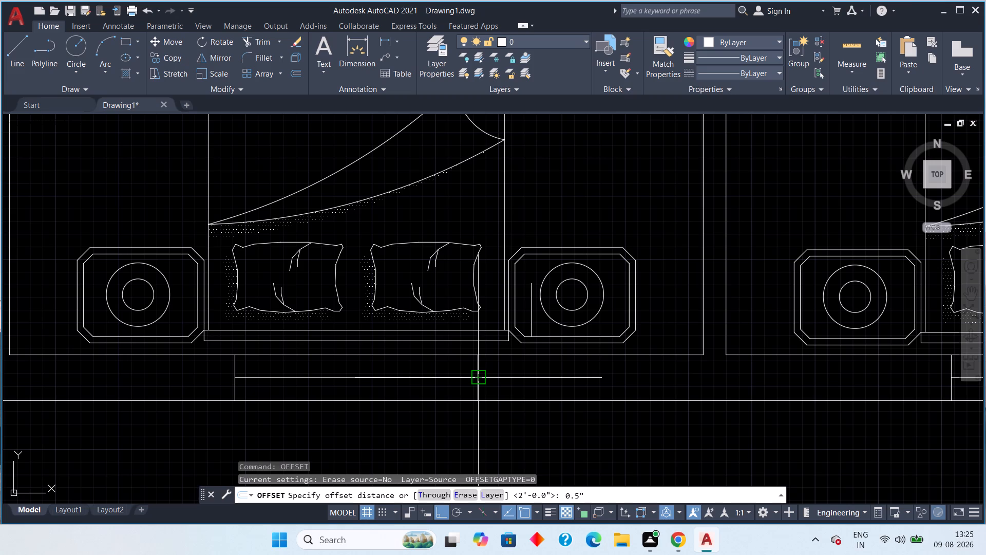
key("space")
scroll(390, 369, "up", 1)
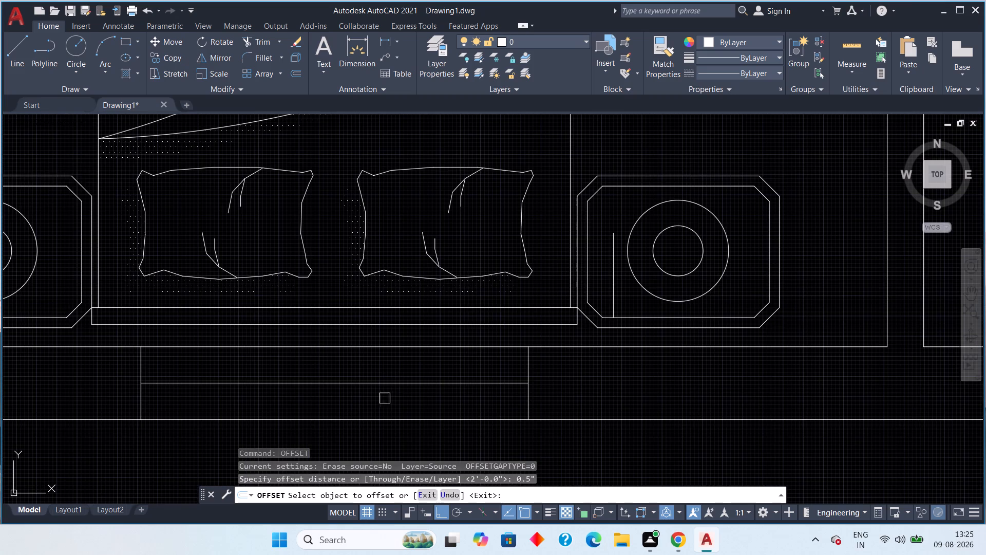
left_click(382, 384)
left_click(384, 358)
left_click_drag(384, 385, 377, 396)
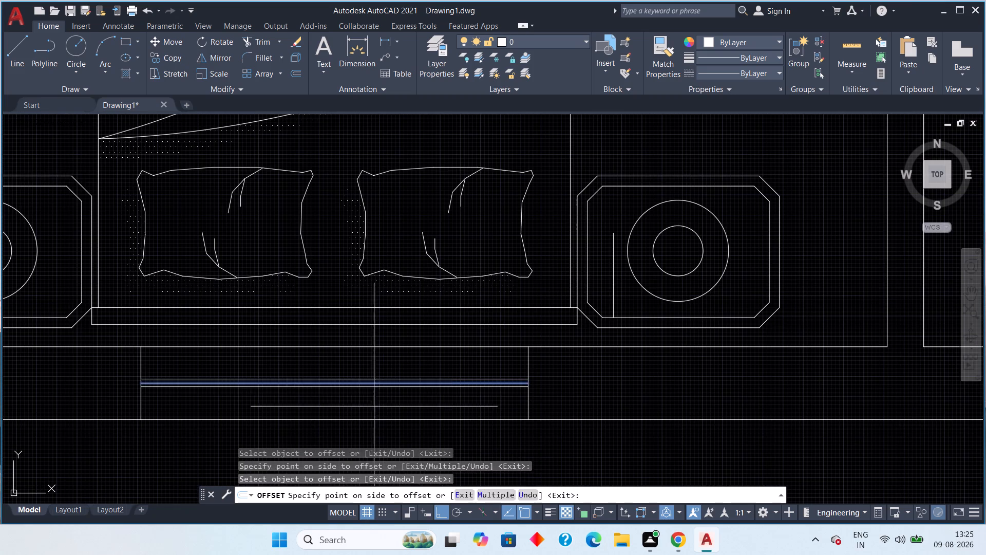
left_click(374, 406)
Offset the mid-wall line of the window opening below the lower-right master bedroom by 0.5" to both sides.
scroll(489, 390, "down", 1)
middle_click_drag(603, 379, 235, 313)
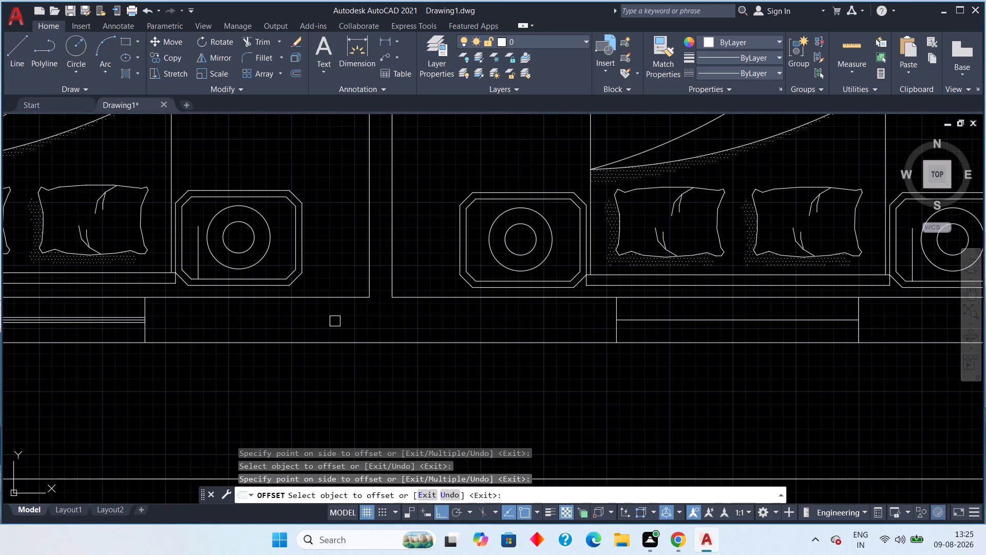
middle_click_drag(604, 312, 435, 299)
scroll(550, 303, "up", 2)
left_click(563, 315)
left_click(556, 273)
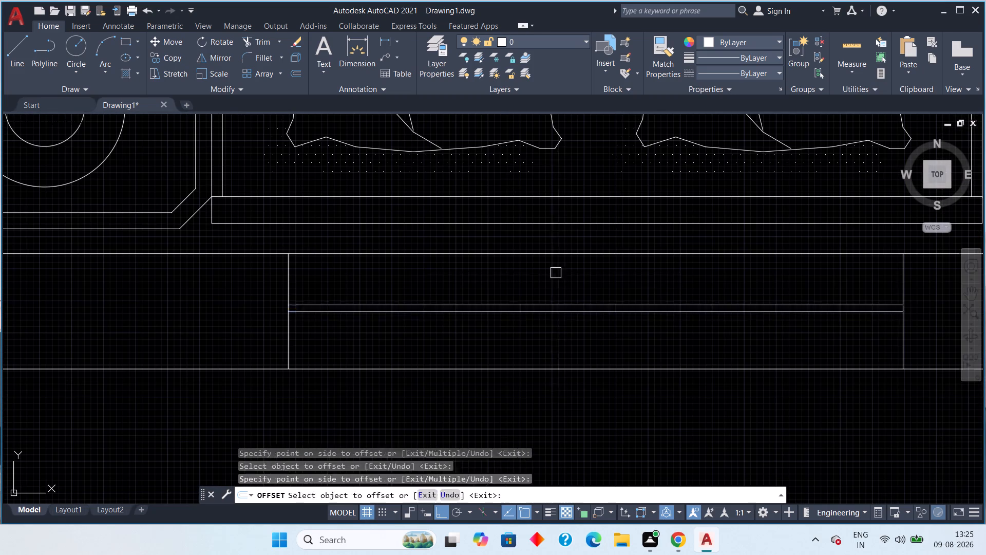
left_click_drag(554, 313, 551, 323)
left_click(547, 350)
Offset the mid-wall line of the window opening above the upper-right master bedroom by 0.5" to both sides.
scroll(536, 329, "down", 4)
middle_click_drag(458, 199, 458, 279)
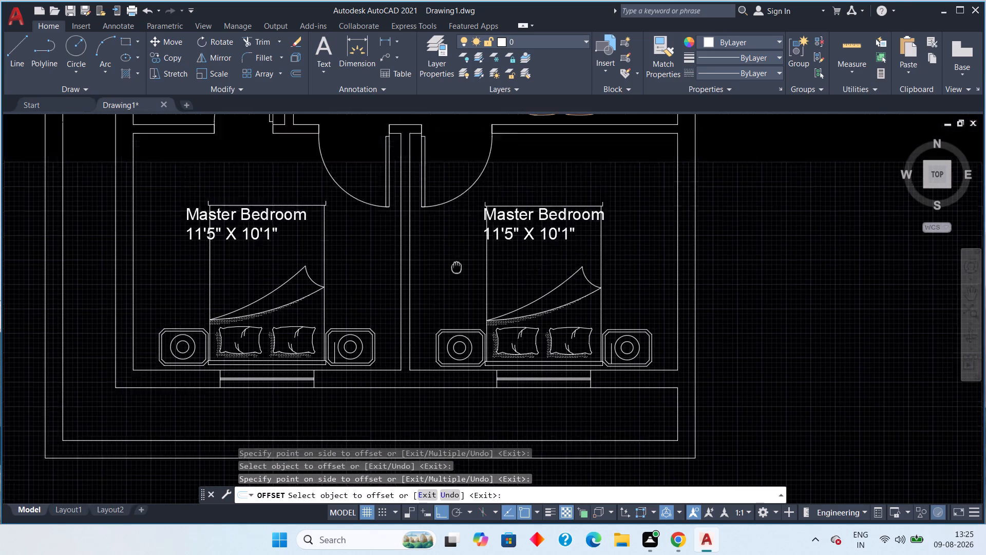
middle_click_drag(458, 279, 463, 403)
scroll(463, 403, "down", 3)
middle_click_drag(581, 217, 604, 445)
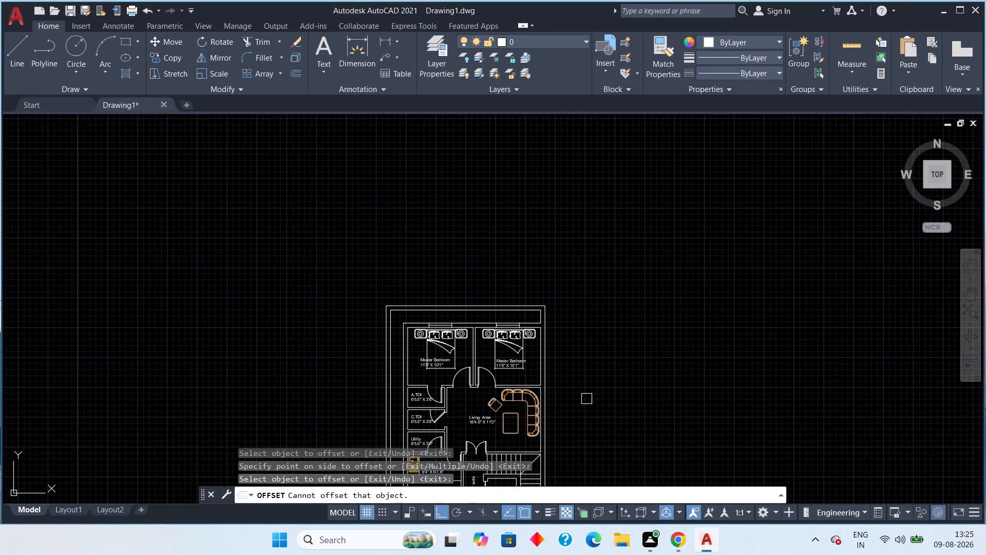
scroll(502, 304, "up", 5)
middle_click_drag(513, 379, 510, 292)
scroll(508, 311, "up", 3)
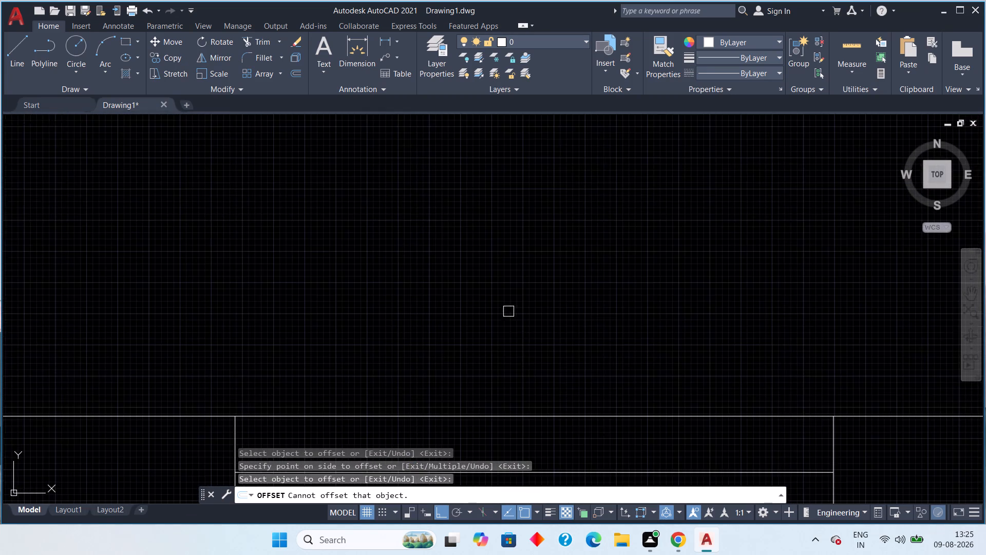
middle_click_drag(523, 347, 529, 262)
left_click_drag(499, 390, 498, 361)
left_click(497, 339)
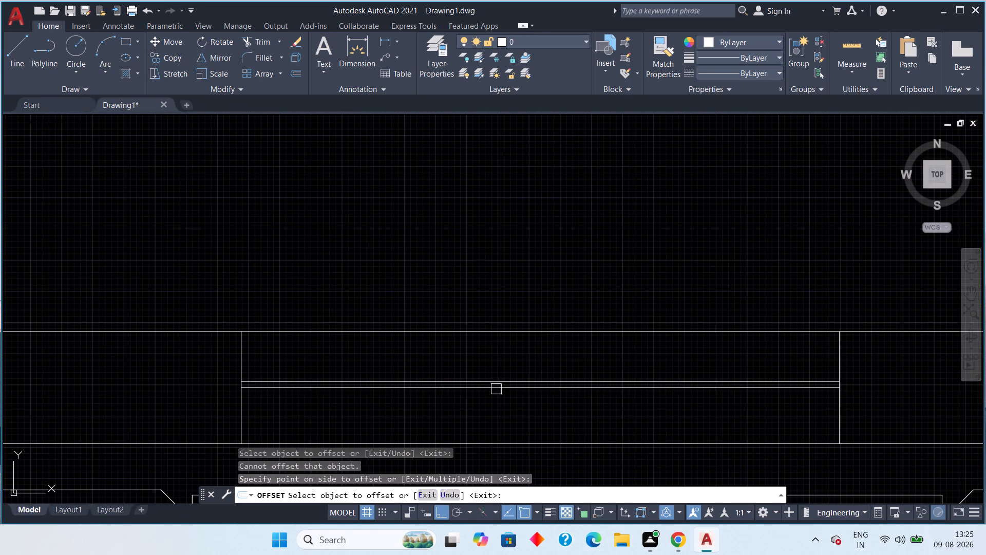
left_click_drag(497, 391, 495, 399)
left_click(487, 422)
Offset the mid-wall line of the opening above the upper-left master bedroom by 0.5" to both sides and leave the Offset command.
middle_click_drag(471, 412, 840, 302)
scroll(830, 306, "down", 2)
middle_click_drag(378, 306, 601, 298)
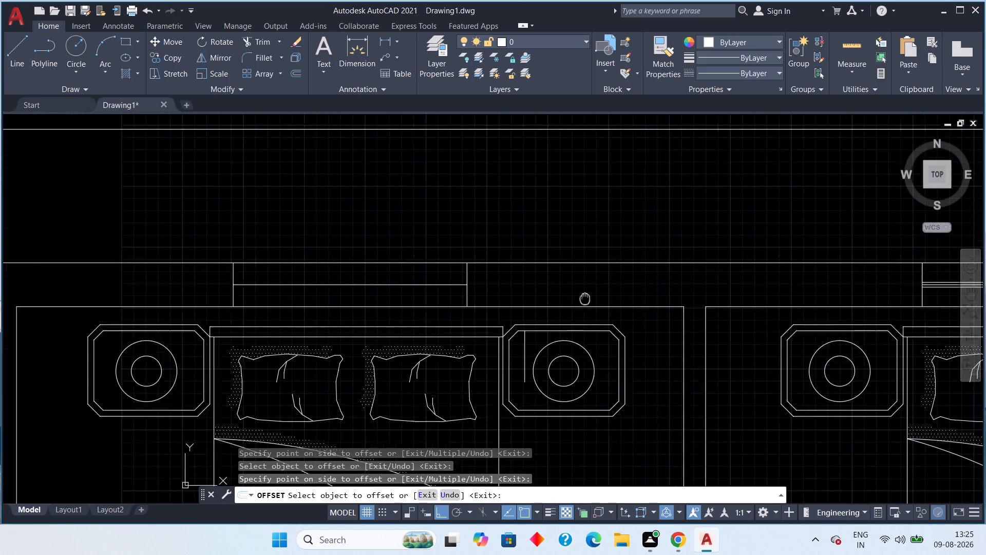
middle_click_drag(601, 298, 682, 294)
scroll(463, 304, "up", 2)
left_click_drag(500, 242, 498, 227)
left_click(498, 219)
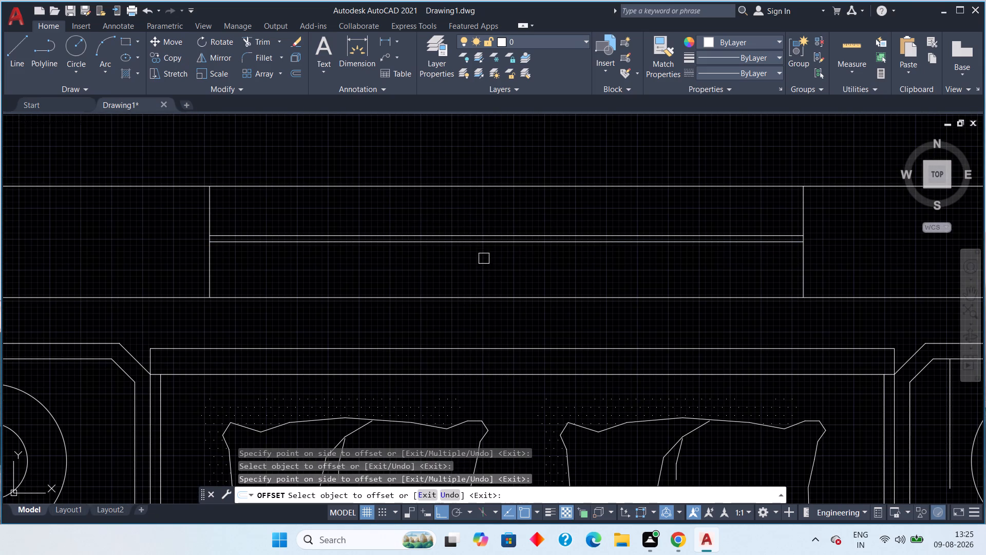
left_click_drag(486, 244, 480, 257)
left_click(463, 288)
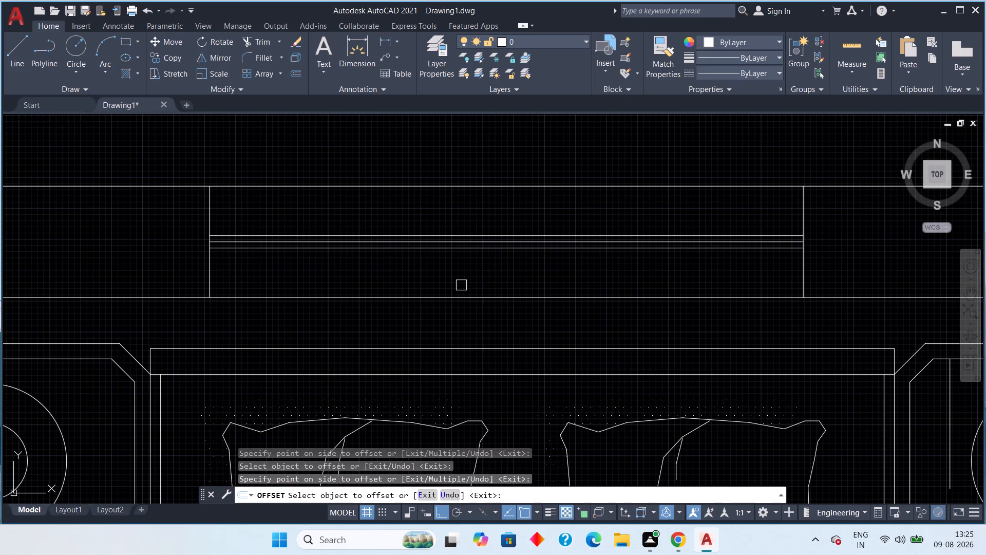
key("Escape")
key("Escape")
Erase the original middle line between the 0.5" offsets in the window openings above the two upper master bedrooms.
scroll(448, 246, "up", 2)
left_click(453, 236)
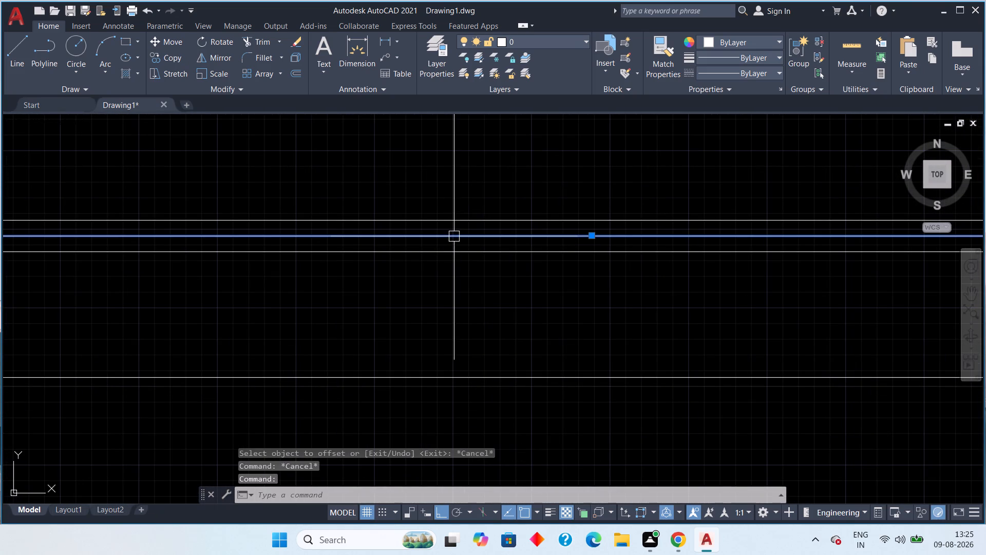
key("Delete")
scroll(505, 256, "down", 4)
middle_click_drag(724, 249, 330, 226)
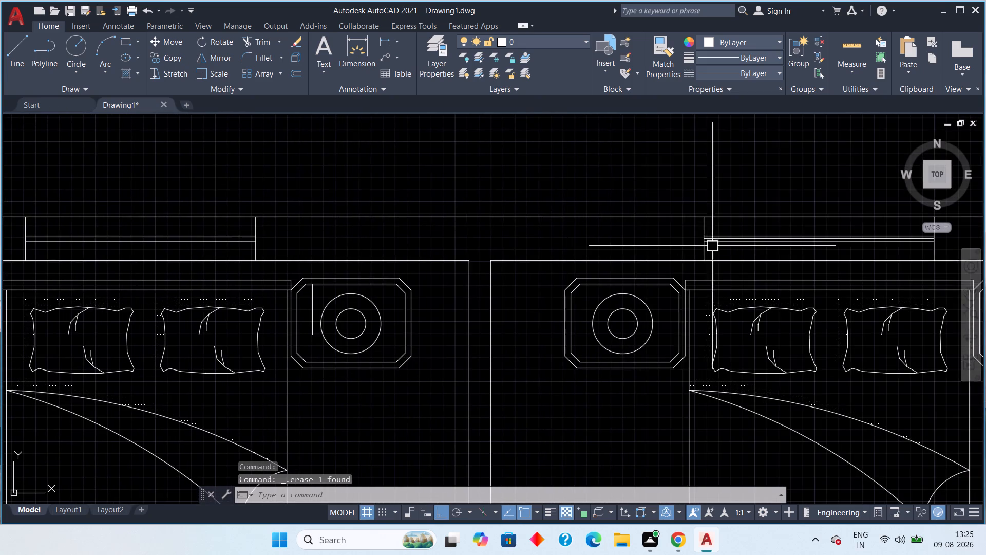
scroll(741, 246, "up", 2)
scroll(685, 232, "up", 3)
left_click(674, 220)
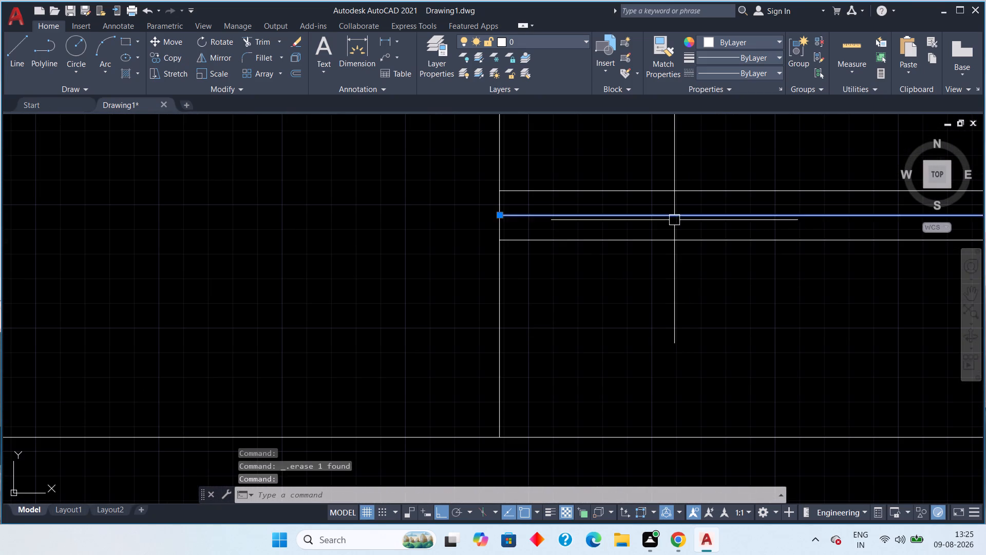
key("Delete")
Erase the original middle line between the 0.5" offsets in the window openings below the two lower master bedrooms.
scroll(674, 220, "down", 10)
middle_click_drag(747, 321, 673, 92)
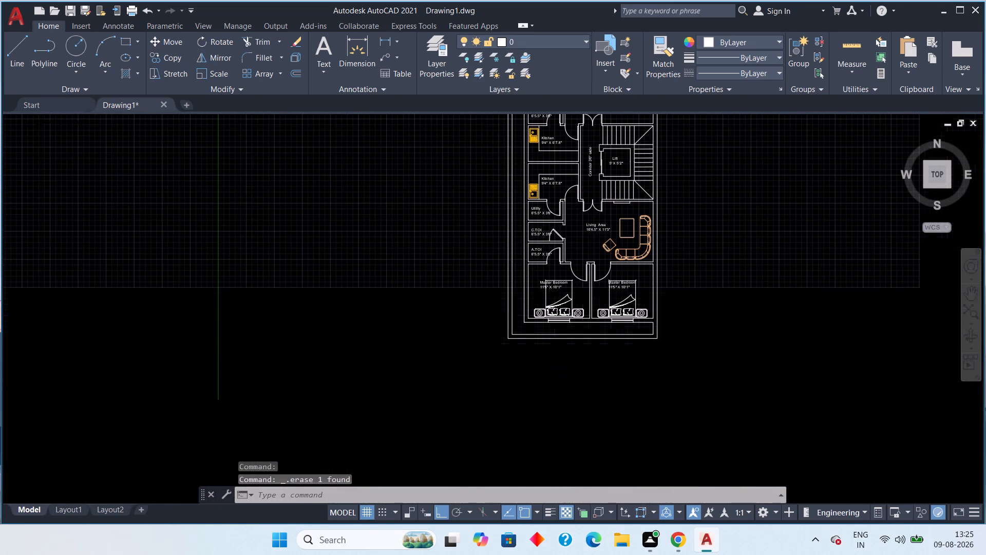
scroll(599, 332, "up", 7)
scroll(742, 290, "up", 3)
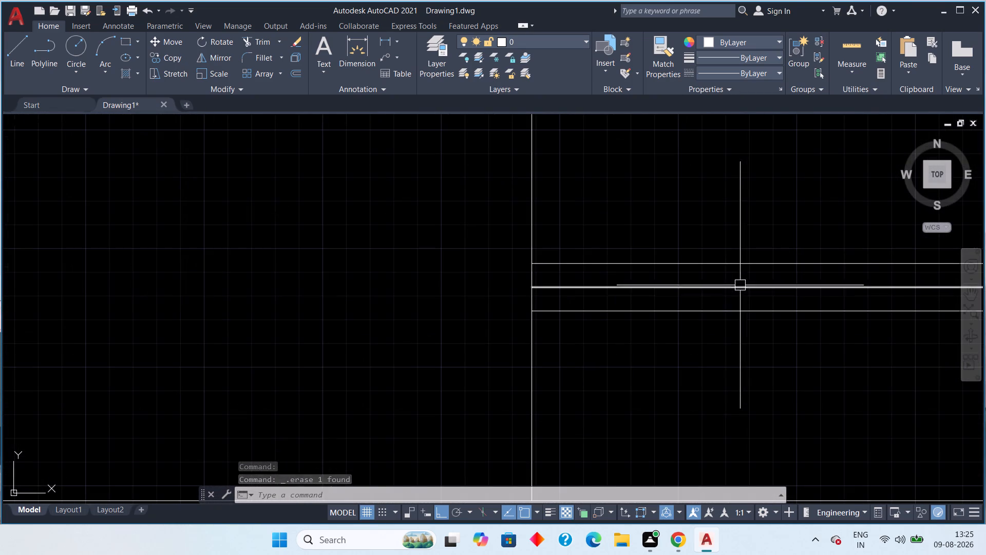
left_click(716, 284)
key("Delete")
middle_click_drag(385, 285, 815, 302)
scroll(754, 306, "down", 2)
scroll(509, 304, "down", 1)
middle_click_drag(574, 308, 626, 308)
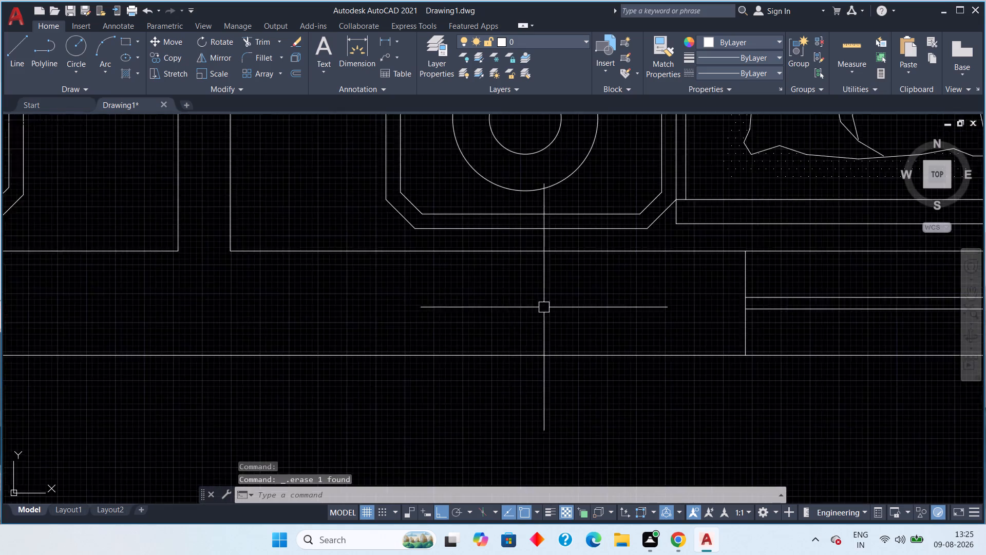
scroll(626, 308, "down", 1)
middle_click_drag(626, 308, 916, 292)
scroll(468, 269, "down", 1)
middle_click_drag(468, 269, 772, 290)
scroll(550, 319, "up", 4)
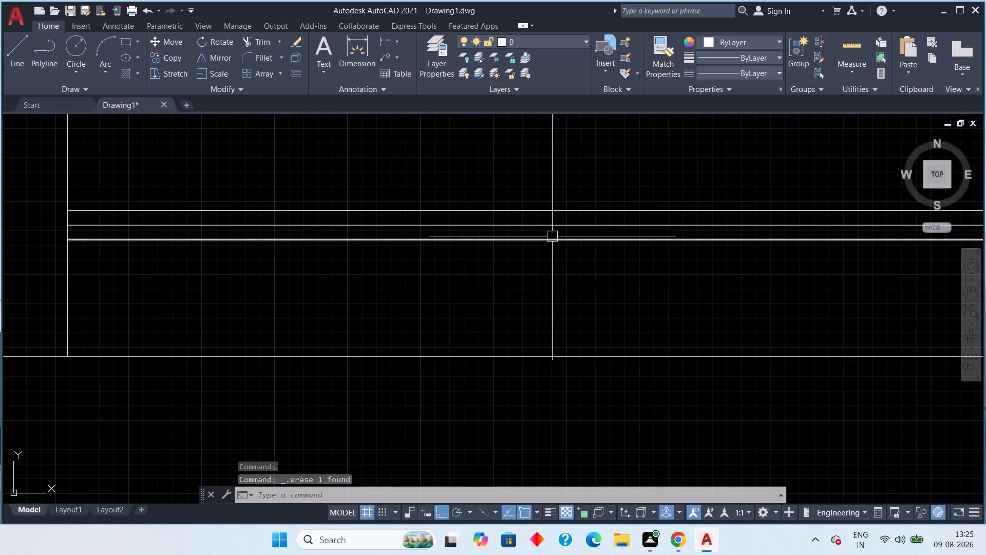
left_click(552, 228)
key("Delete")
Draw a short horizontal line across the outer wall from the midpoint of the lower unit's A.TOI inner wall face.
scroll(562, 242, "down", 3)
scroll(608, 275, "down", 3)
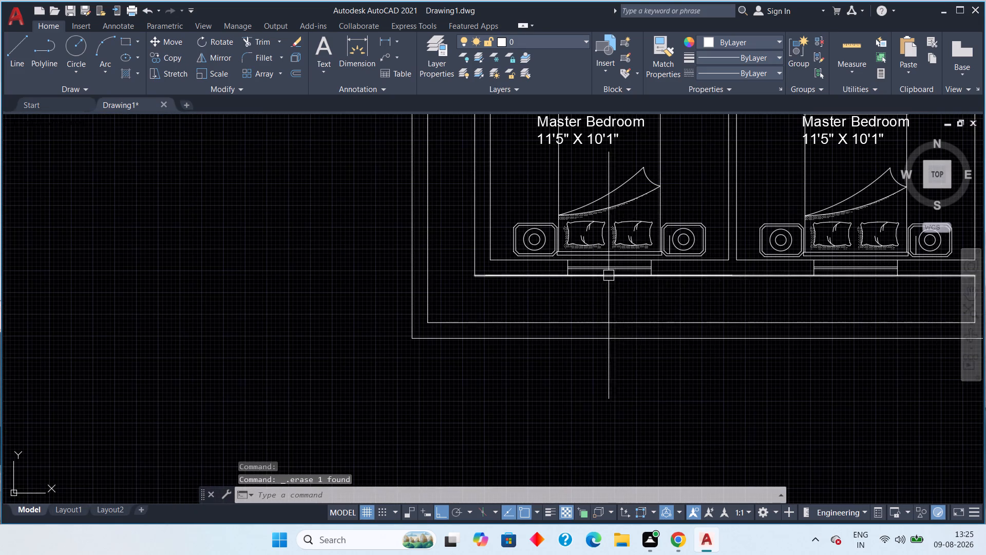
middle_click_drag(794, 305, 568, 382)
scroll(568, 383, "down", 1)
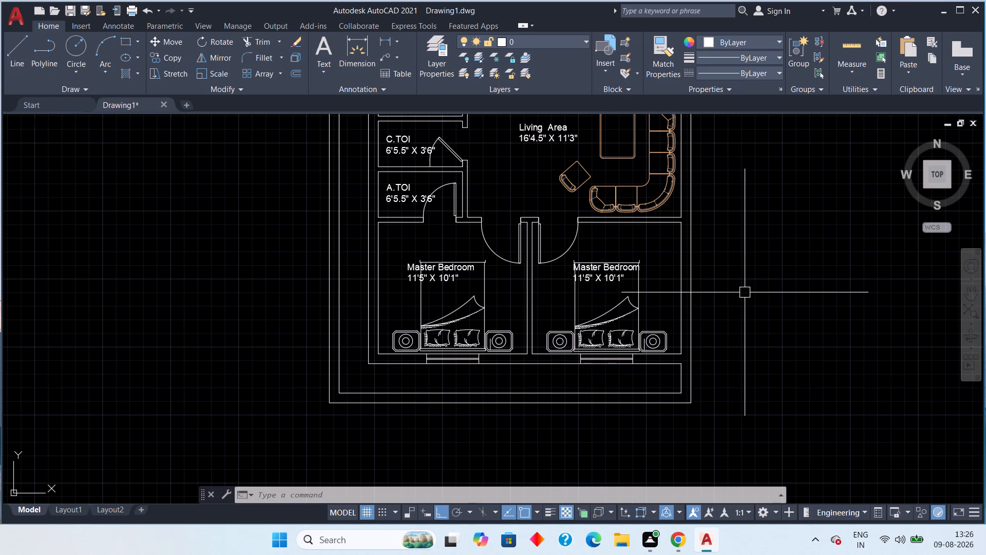
middle_click_drag(481, 225, 662, 218)
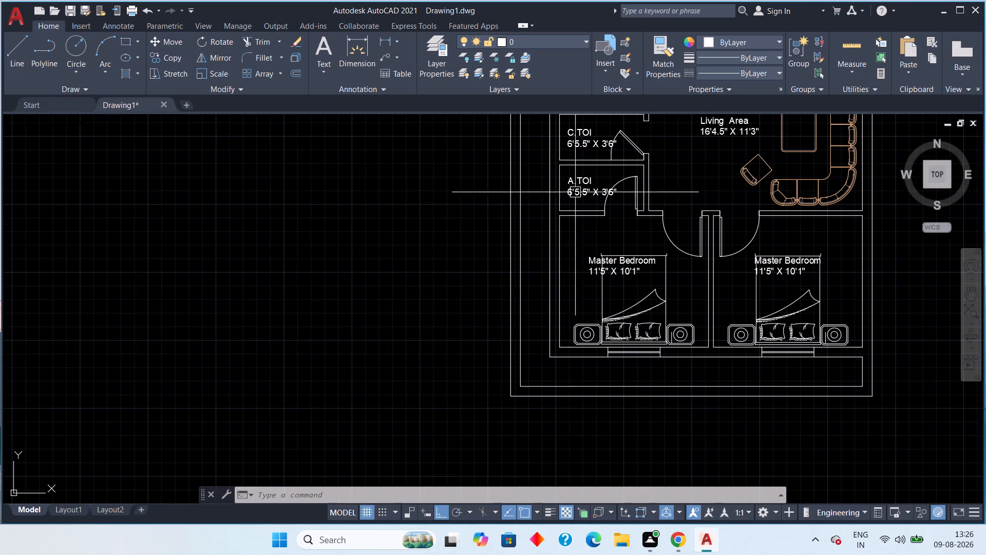
middle_click_drag(463, 188, 424, 297)
scroll(441, 282, "up", 1)
middle_click_drag(445, 279, 395, 325)
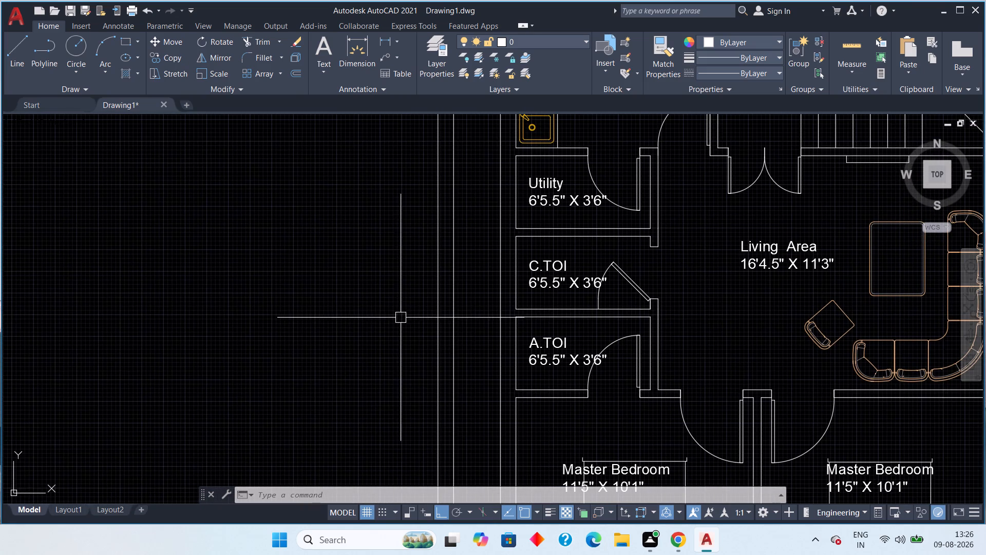
scroll(401, 318, "up", 1)
key("l")
key("space")
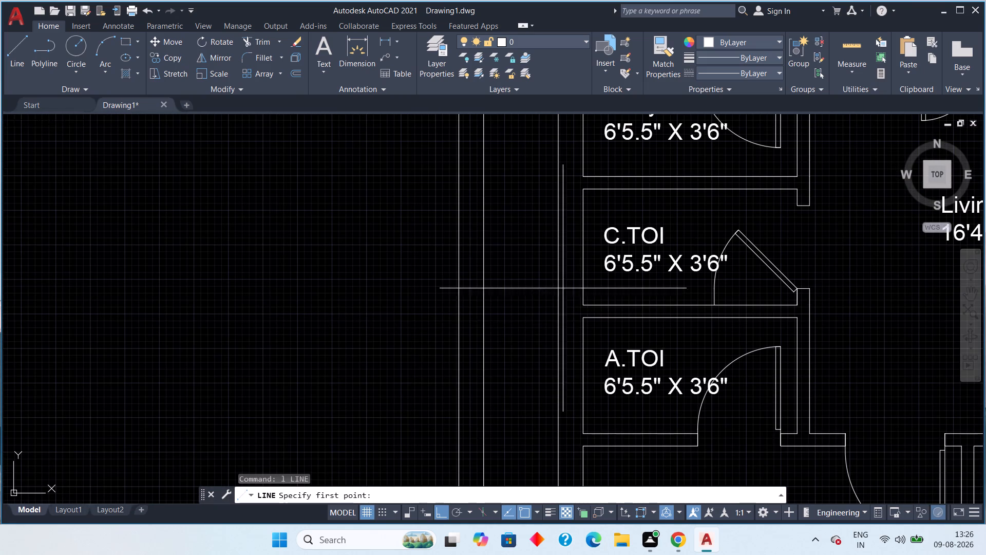
left_click(584, 381)
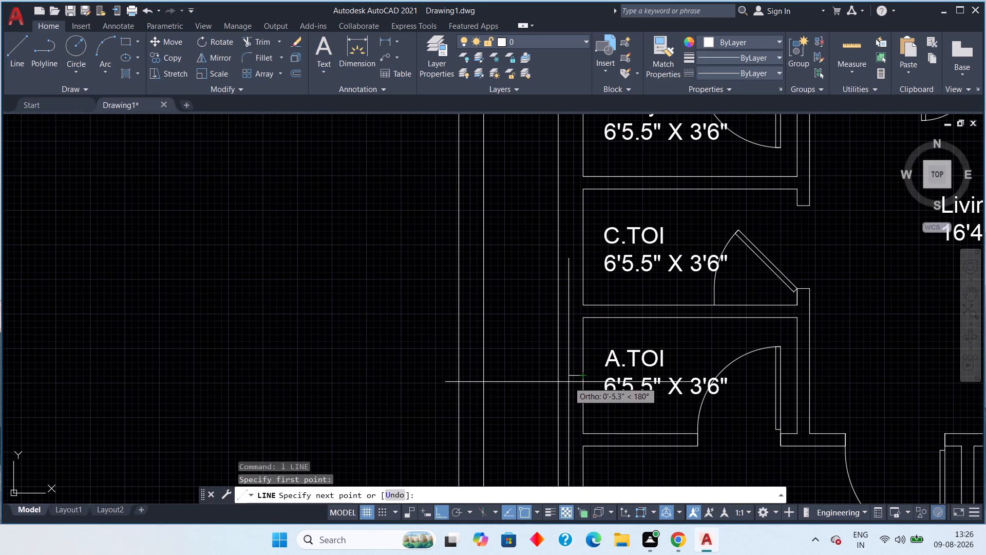
left_click(555, 376)
key("Escape")
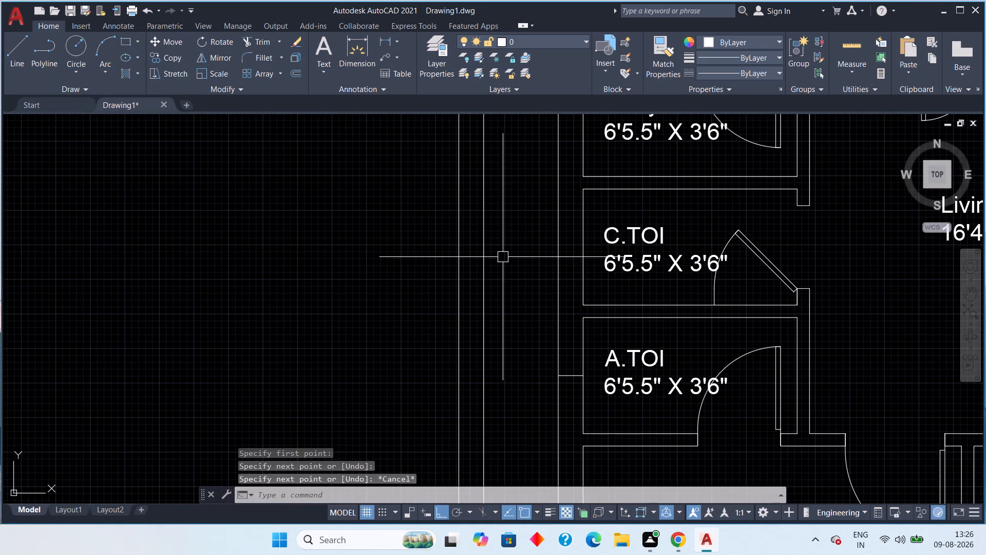
Draw short horizontal lines across the outer wall from the midpoints of the lower unit's C.TOI and Utility inner wall faces.
key("space")
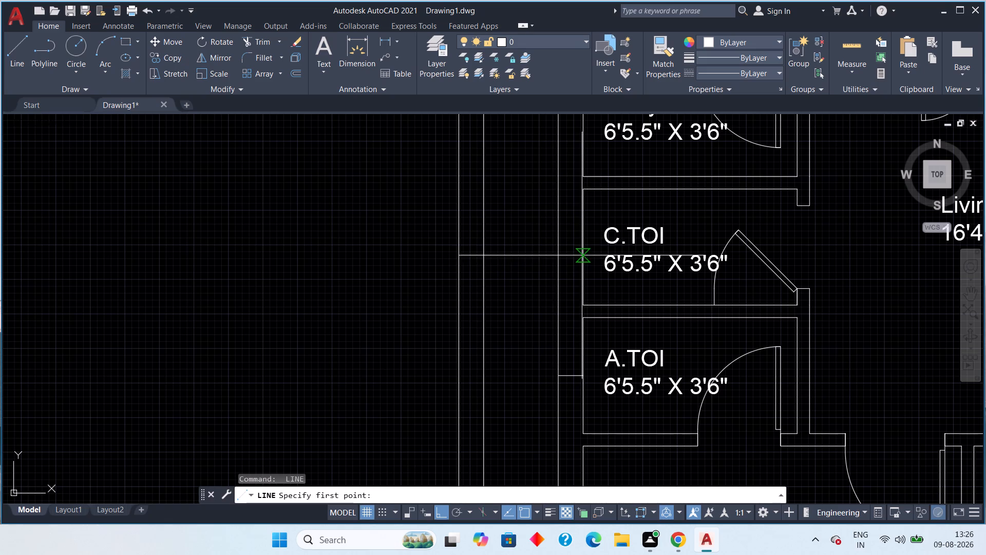
left_click(583, 252)
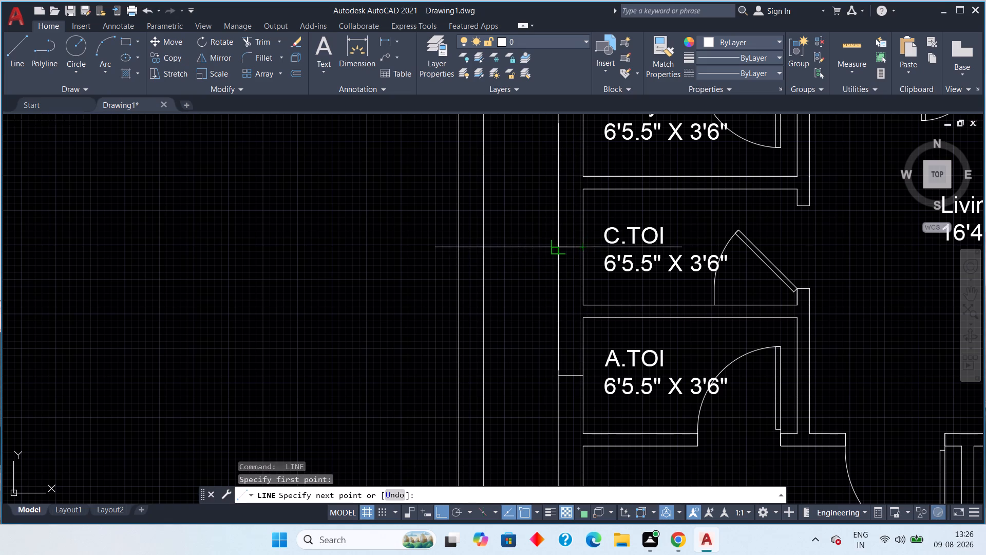
left_click(562, 250)
key("Escape")
middle_click_drag(504, 222, 485, 295)
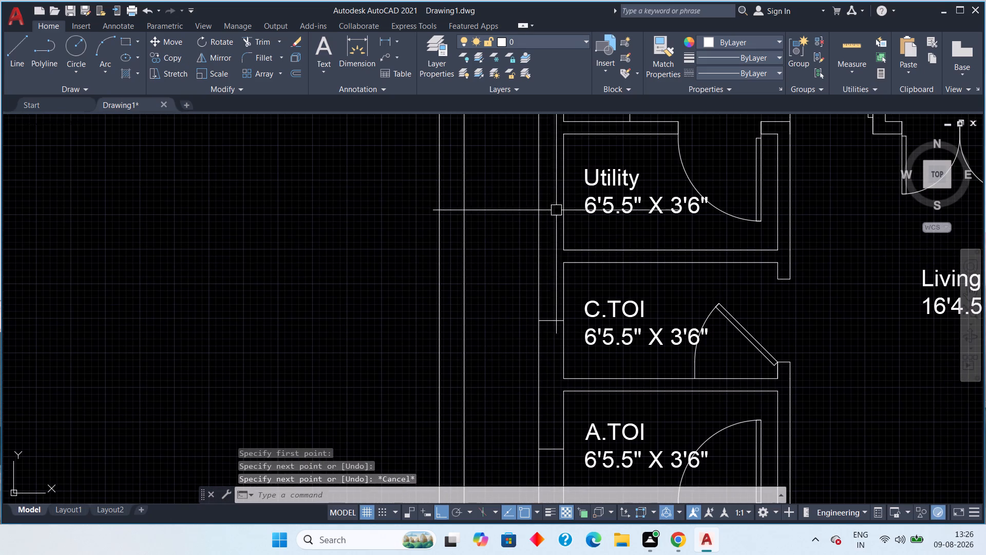
key("space")
left_click(560, 194)
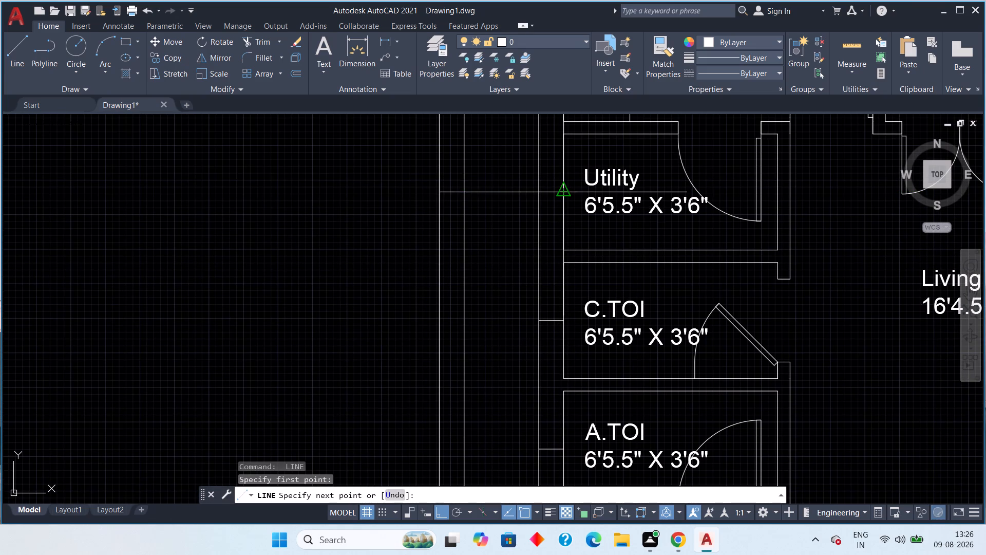
left_click(543, 194)
key("Escape")
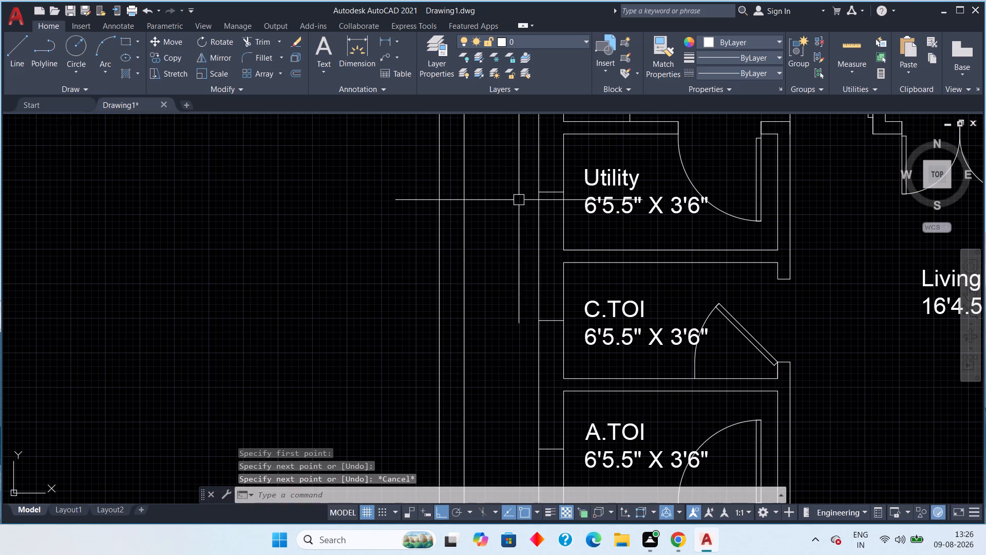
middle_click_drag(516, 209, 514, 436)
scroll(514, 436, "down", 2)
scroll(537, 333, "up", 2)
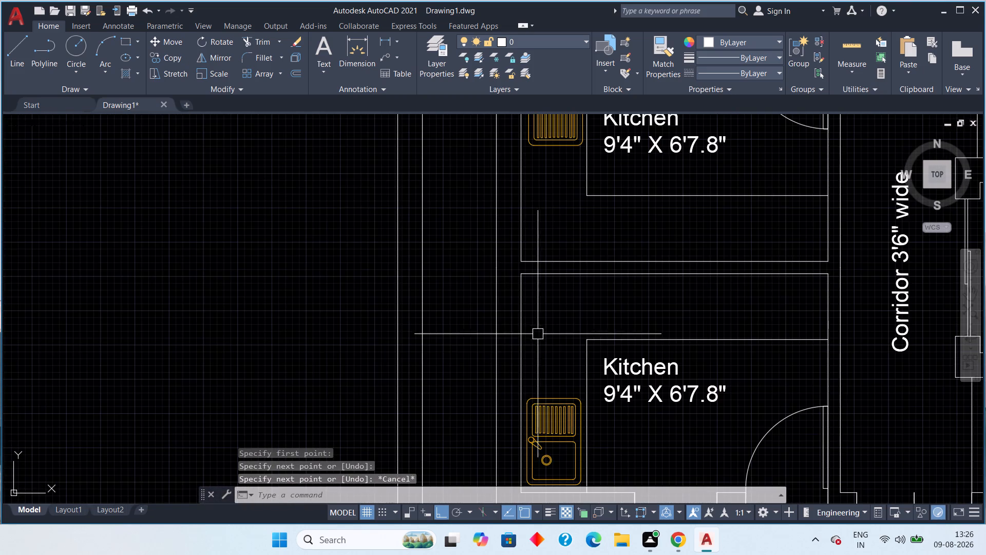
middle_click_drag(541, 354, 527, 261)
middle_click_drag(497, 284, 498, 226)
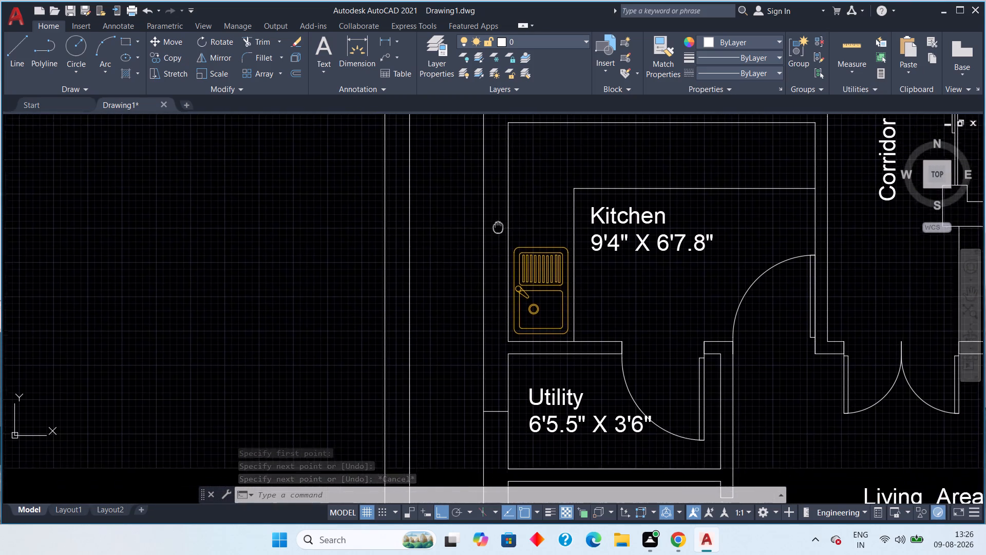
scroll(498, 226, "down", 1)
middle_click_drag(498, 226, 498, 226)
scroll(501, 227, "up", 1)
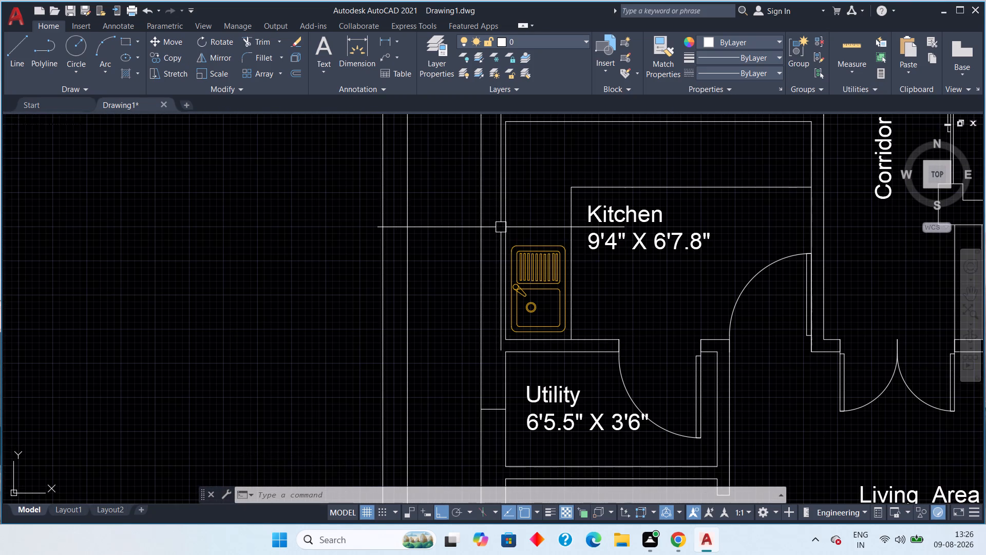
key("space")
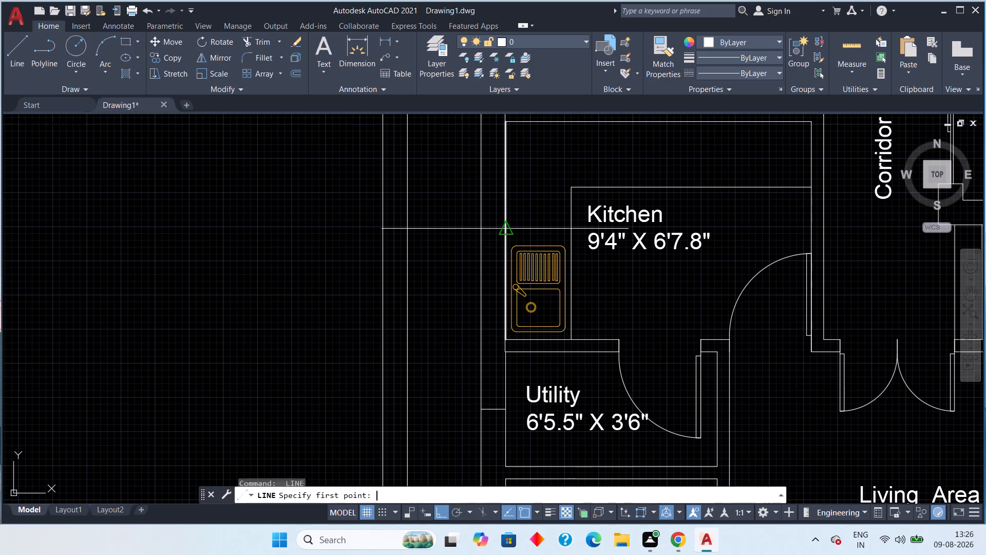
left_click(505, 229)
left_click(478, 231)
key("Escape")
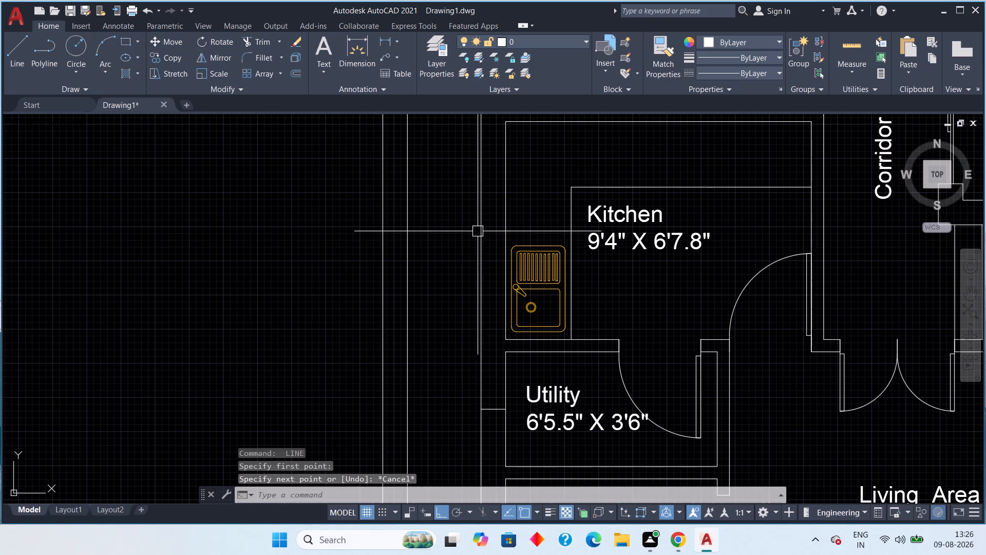
Draw a short horizontal line across the outer wall from the midpoint of the lower unit's Kitchen inner wall face.
middle_click_drag(459, 218, 456, 230)
key("space")
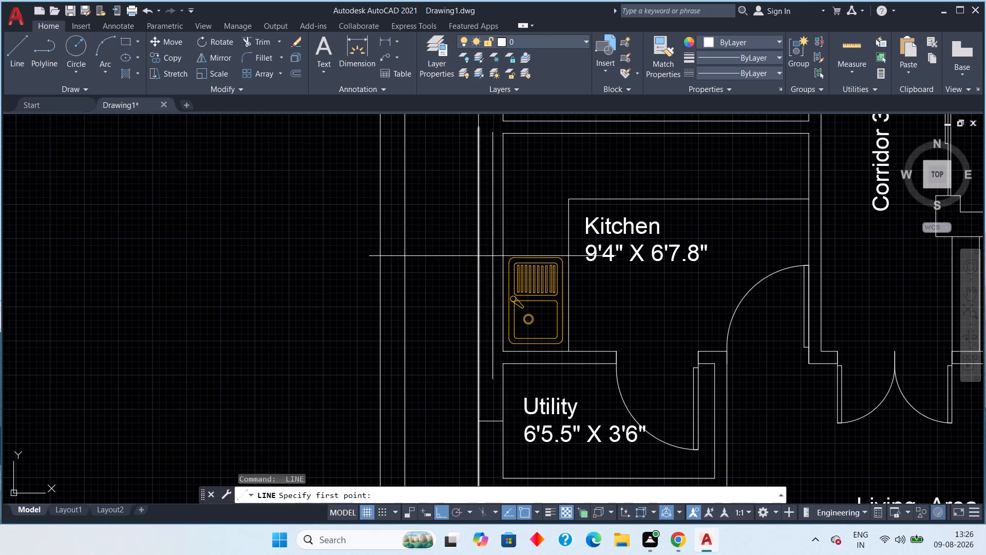
left_click(504, 247)
left_click(480, 243)
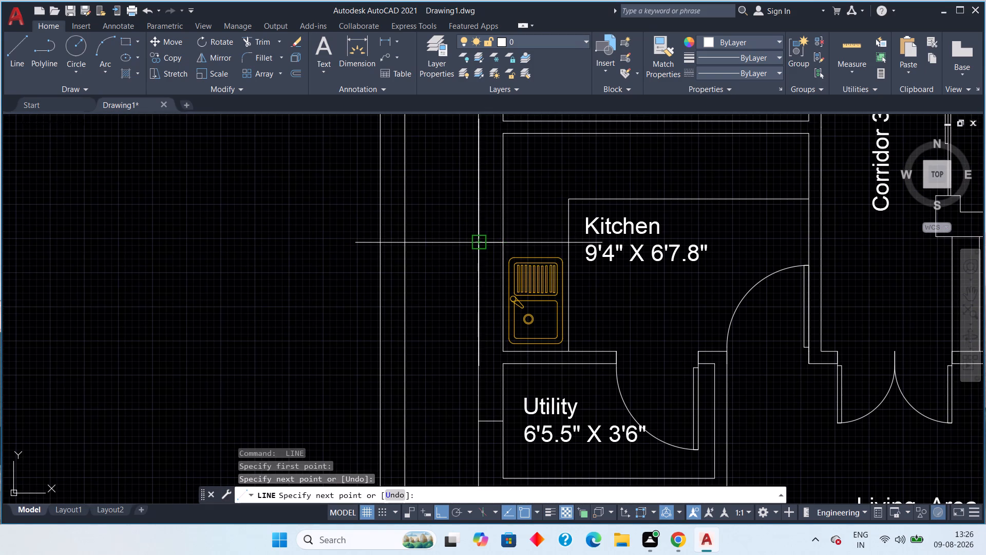
key("Escape")
Draw a short horizontal line across the outer wall from the midpoint of the upper unit's Kitchen inner wall face.
middle_click_drag(450, 213, 453, 356)
scroll(453, 356, "down", 2)
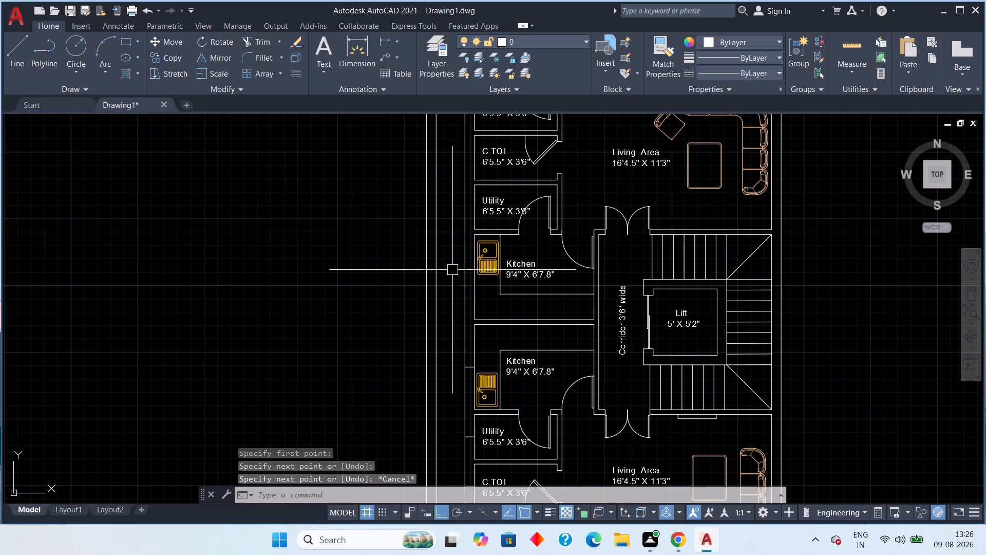
scroll(454, 262, "up", 3)
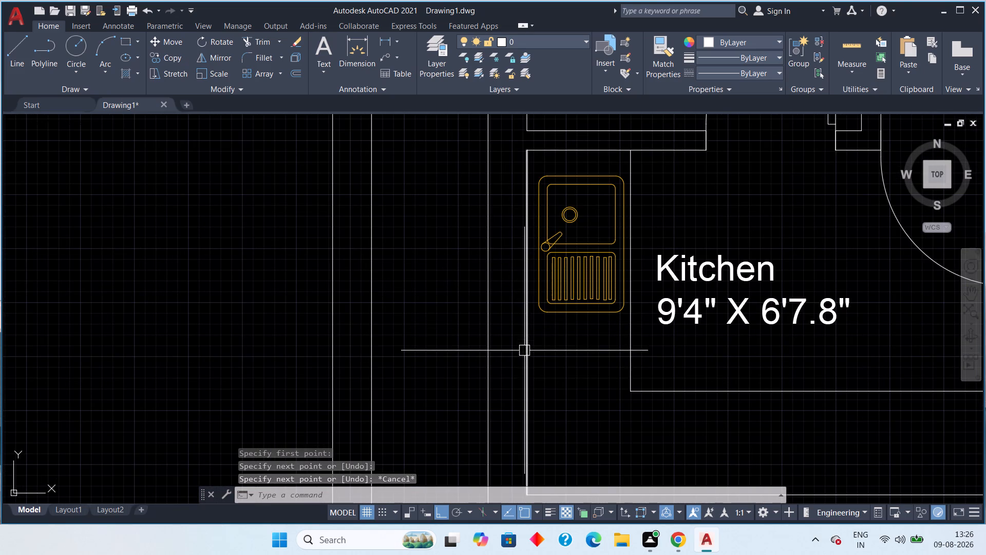
key("space")
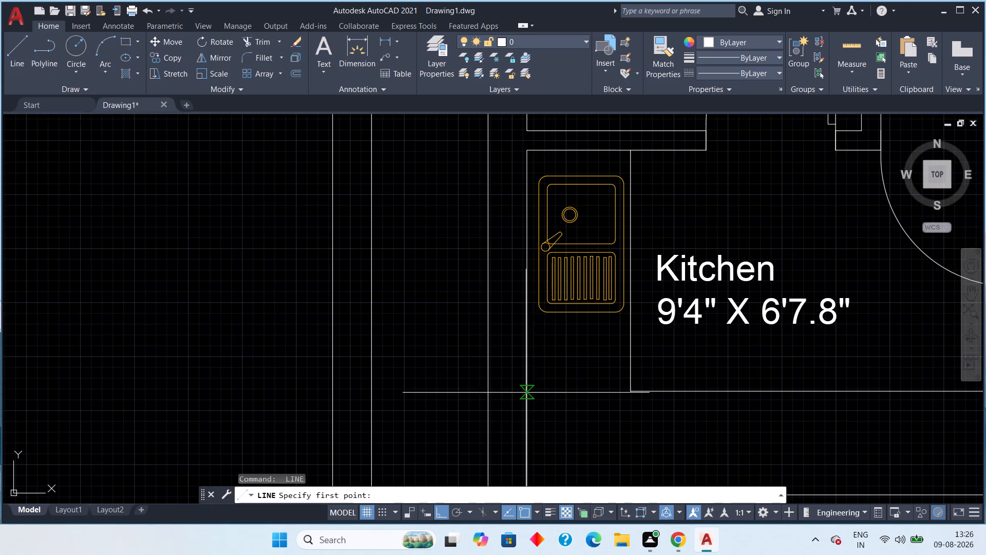
scroll(528, 381, "down", 1)
middle_click_drag(527, 365, 518, 311)
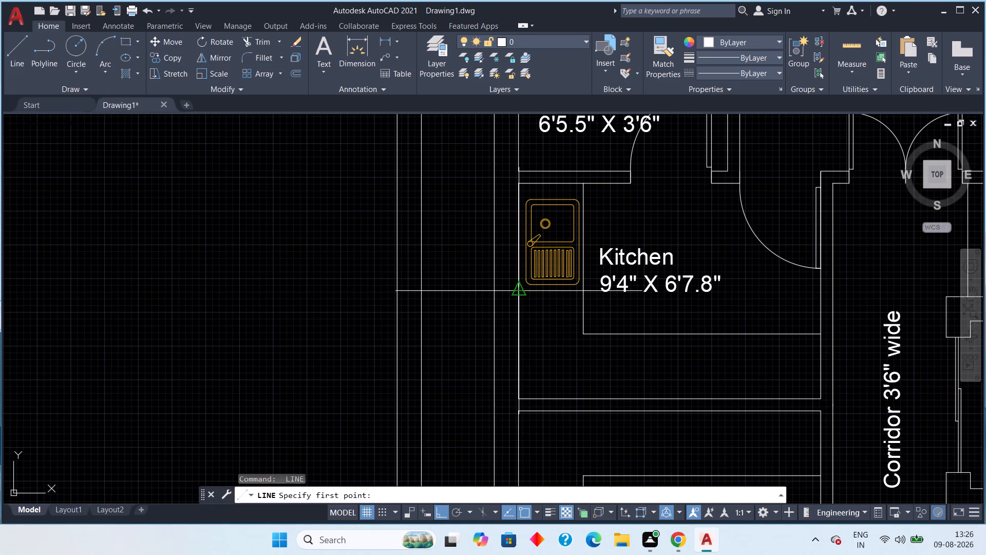
left_click(517, 287)
left_click(497, 289)
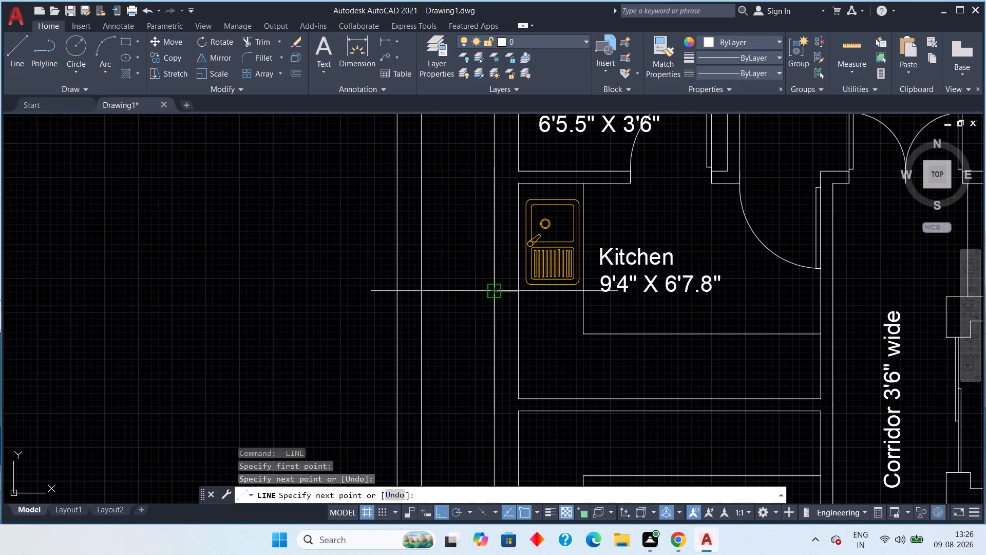
key("Escape")
Draw a short horizontal line across the outer wall from the midpoint of the upper unit's Utility inner wall face.
middle_click_drag(468, 249, 479, 391)
scroll(479, 391, "down", 1)
middle_click_drag(467, 305, 465, 348)
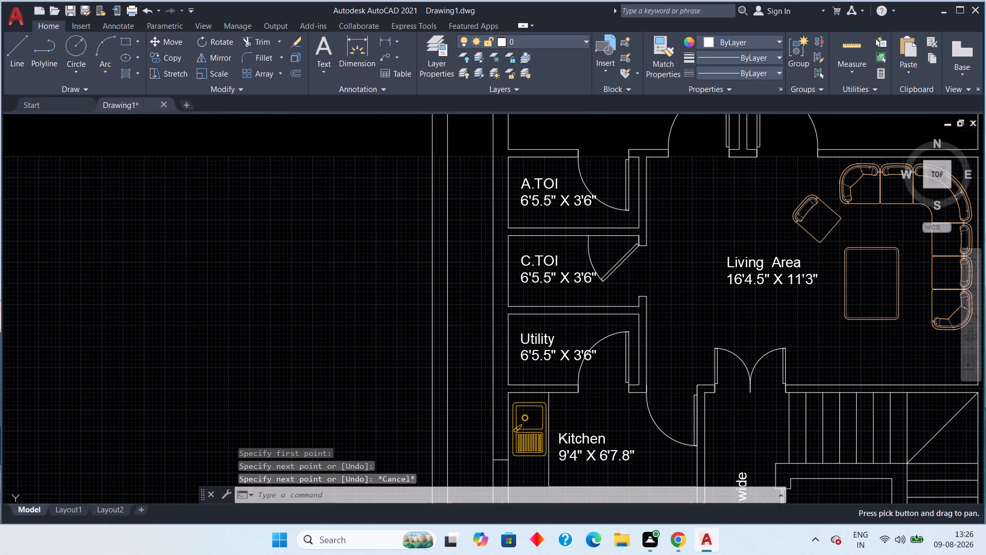
scroll(510, 345, "up", 3)
key("space")
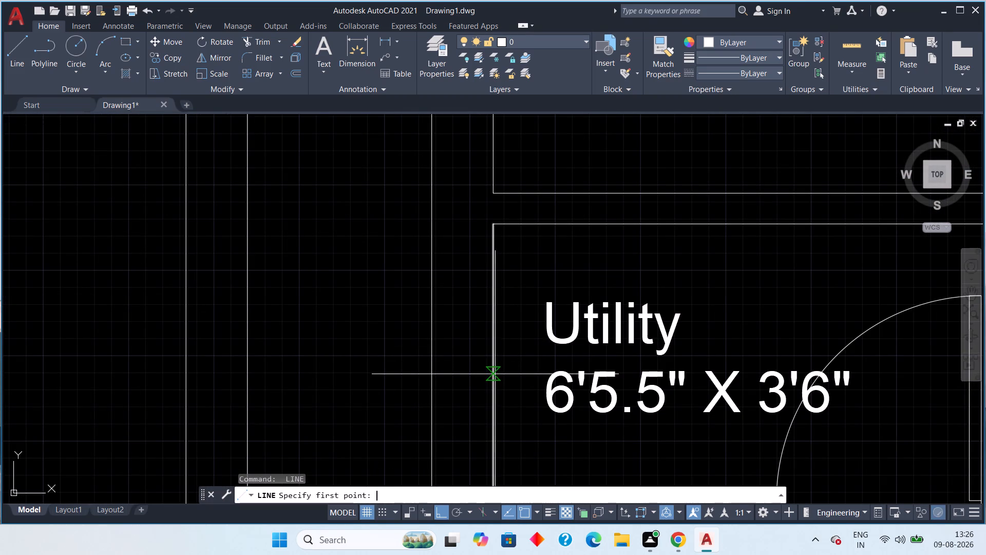
middle_click_drag(488, 414, 476, 311)
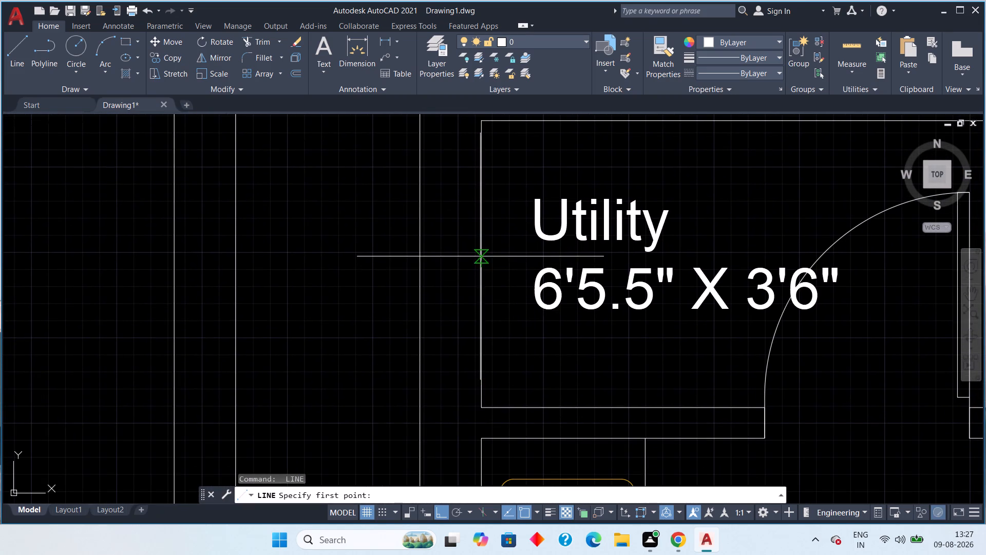
left_click(480, 268)
left_click(423, 267)
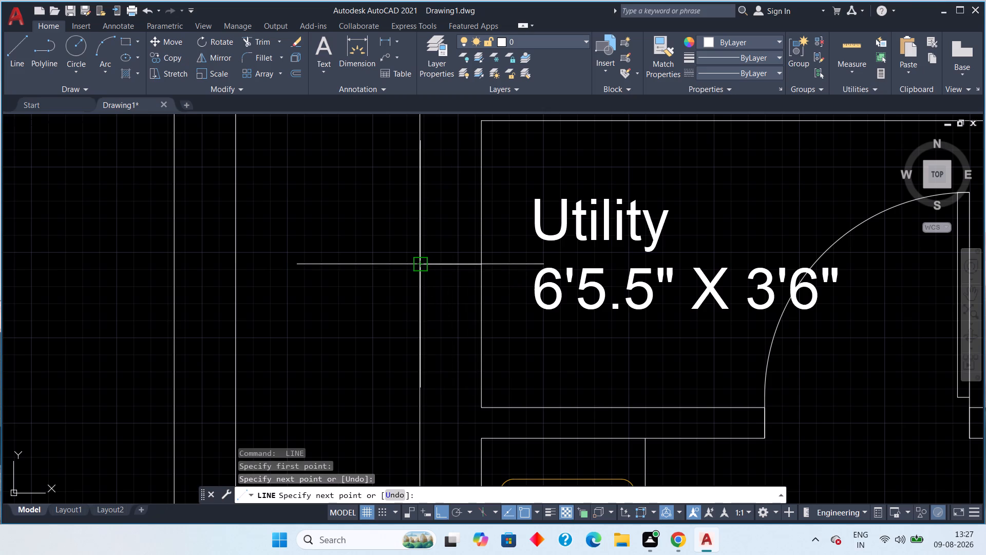
key("Escape")
Draw short horizontal lines across the outer wall from the midpoints of the upper unit's C.TOI and A.TOI inner wall faces.
middle_click_drag(402, 243, 397, 423)
scroll(402, 243, "down", 1)
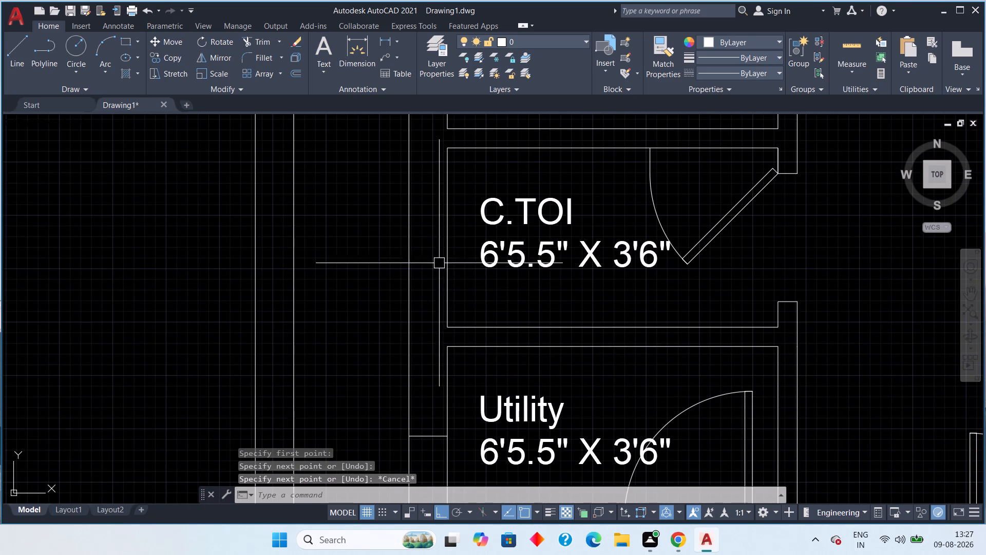
key("space")
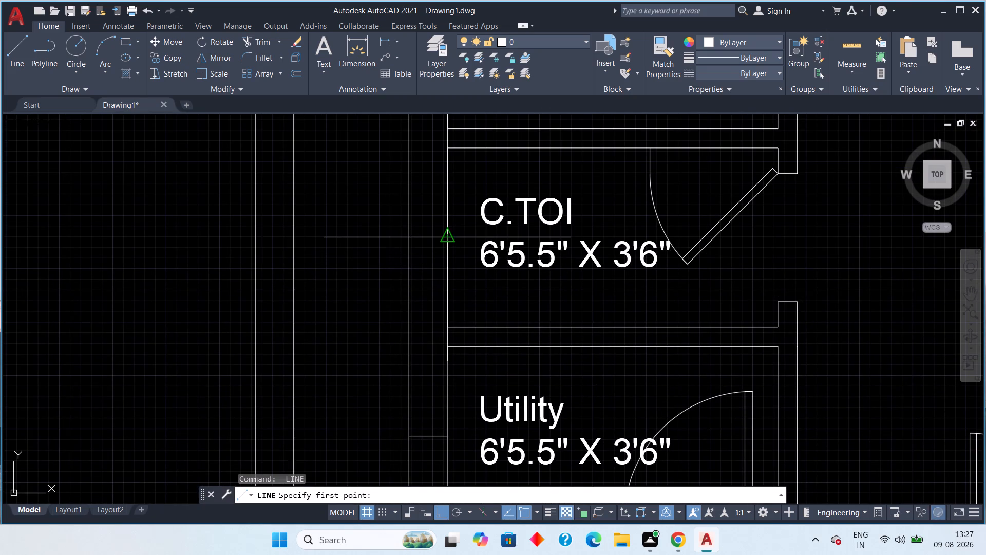
left_click(442, 243)
left_click(405, 240)
key("Escape")
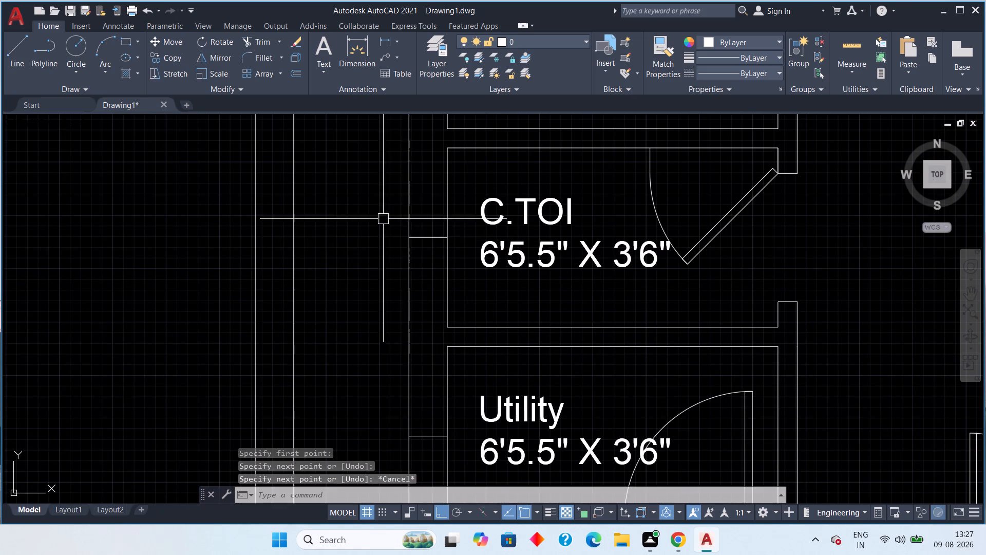
middle_click_drag(374, 204, 421, 373)
key("space")
left_click(495, 210)
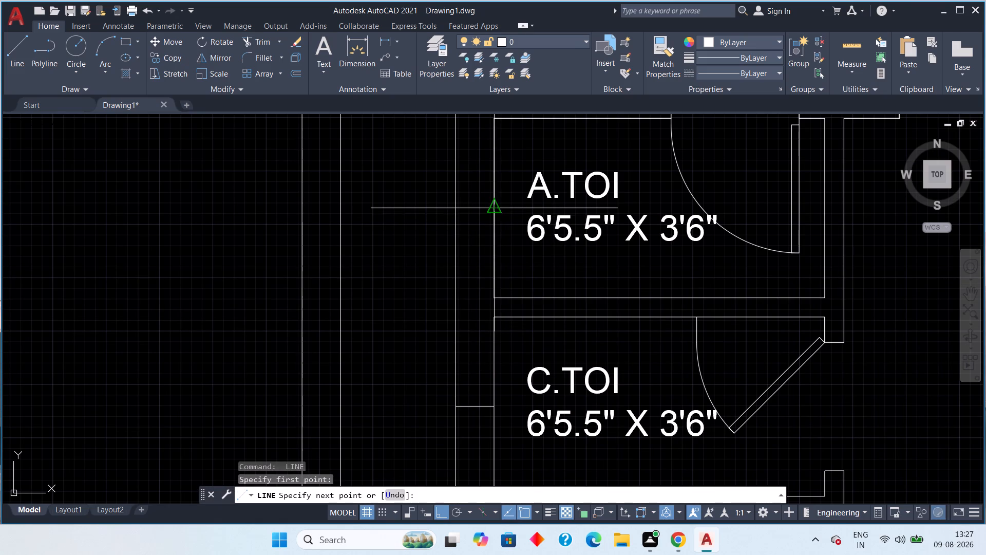
left_click(460, 208)
key("Escape")
Offset the short midpoint line in the outer wall beside the upper unit's A.TOI by 1' to both sides.
scroll(447, 205, "down", 2)
middle_click_drag(447, 210, 445, 334)
scroll(451, 328, "up", 1)
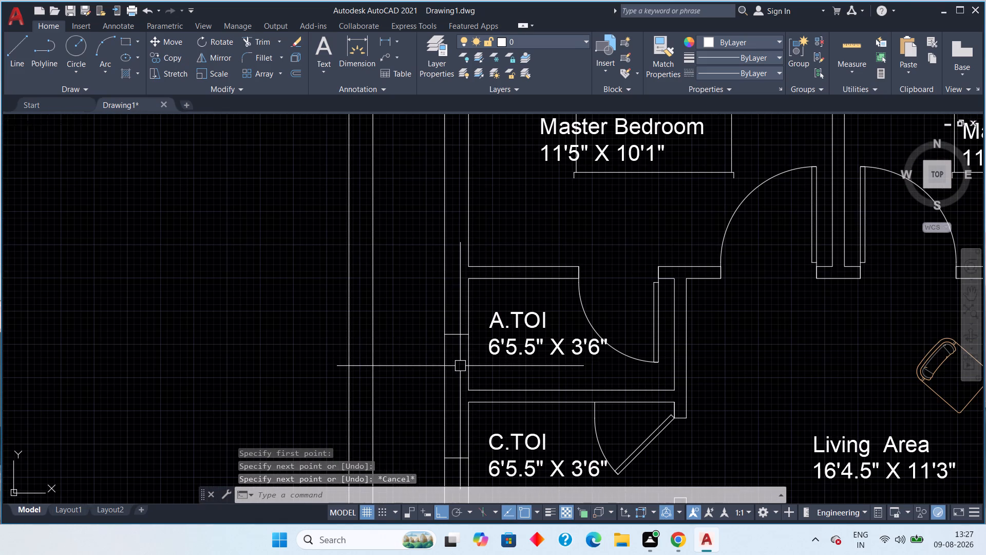
key("Escape")
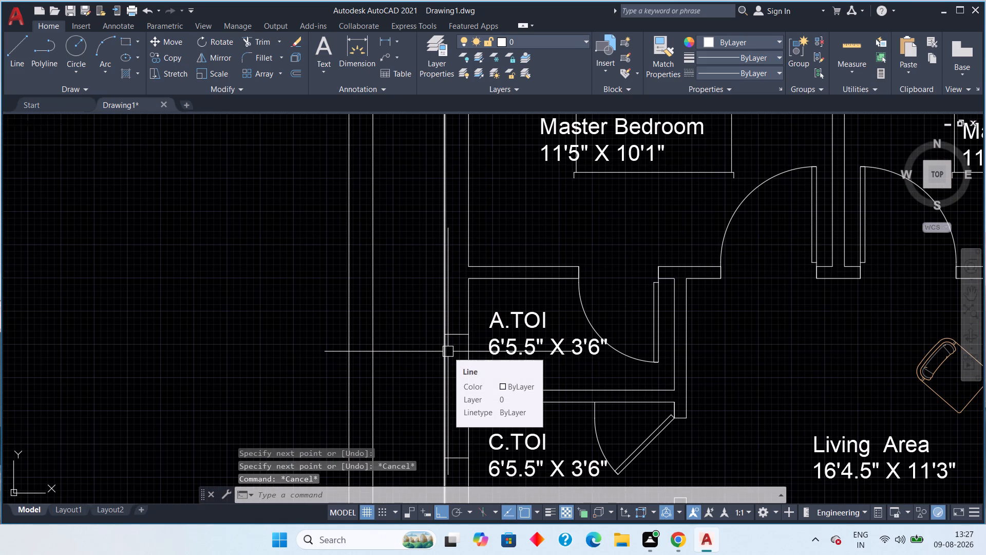
type("off")
key("space")
type("1'")
key("space")
left_click(452, 338)
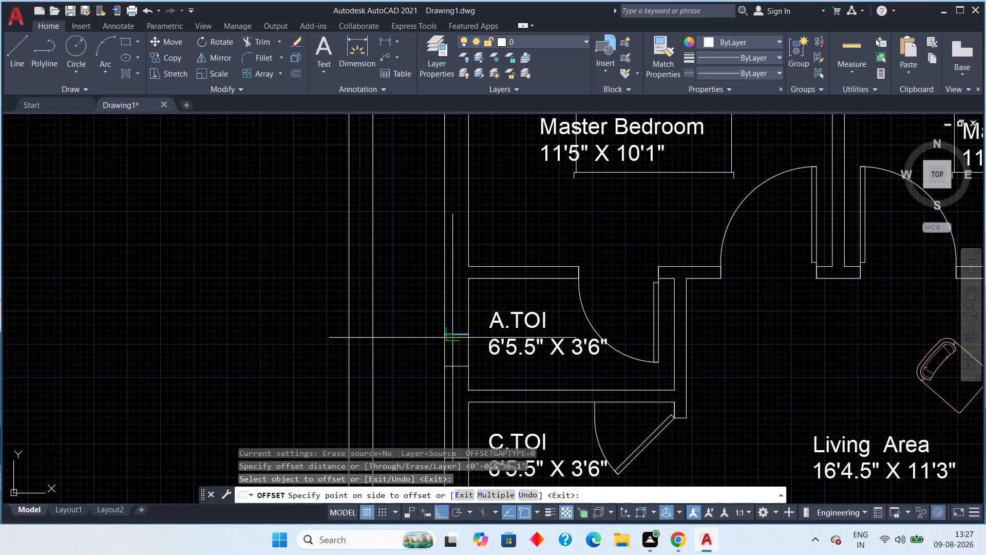
left_click(455, 312)
left_click(451, 343)
left_click_drag(454, 336, 454, 340)
left_click(457, 394)
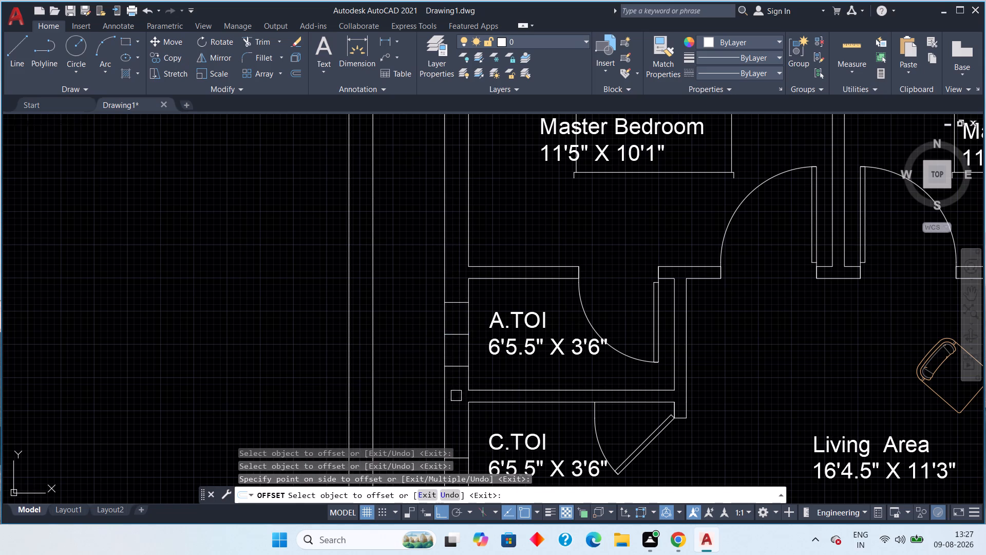
Offset the short midpoint lines in the outer wall beside the upper unit's C.TOI and Utility by 1' to both sides.
middle_click_drag(456, 396, 454, 234)
left_click(454, 298)
left_click(454, 266)
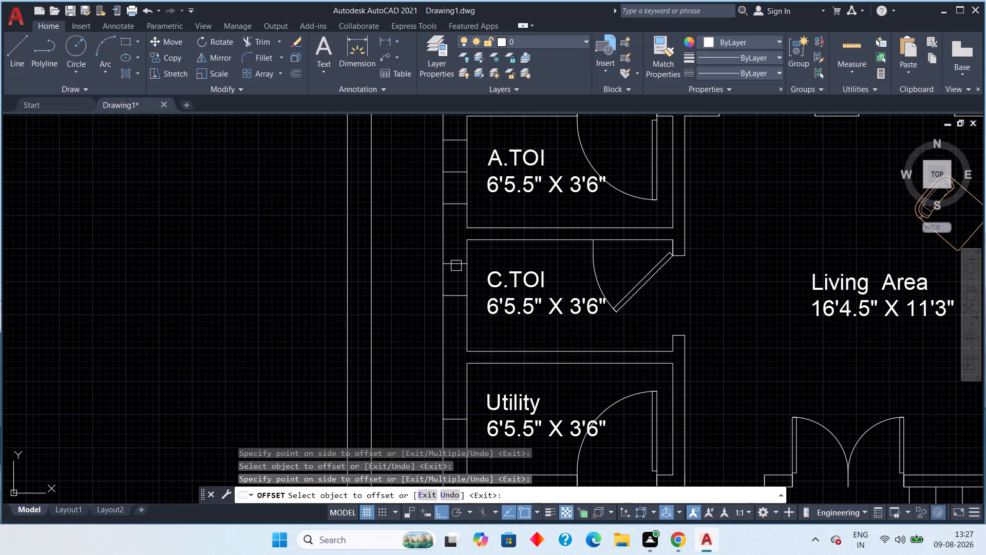
left_click_drag(453, 298, 454, 310)
left_click(458, 339)
middle_click_drag(458, 339, 443, 207)
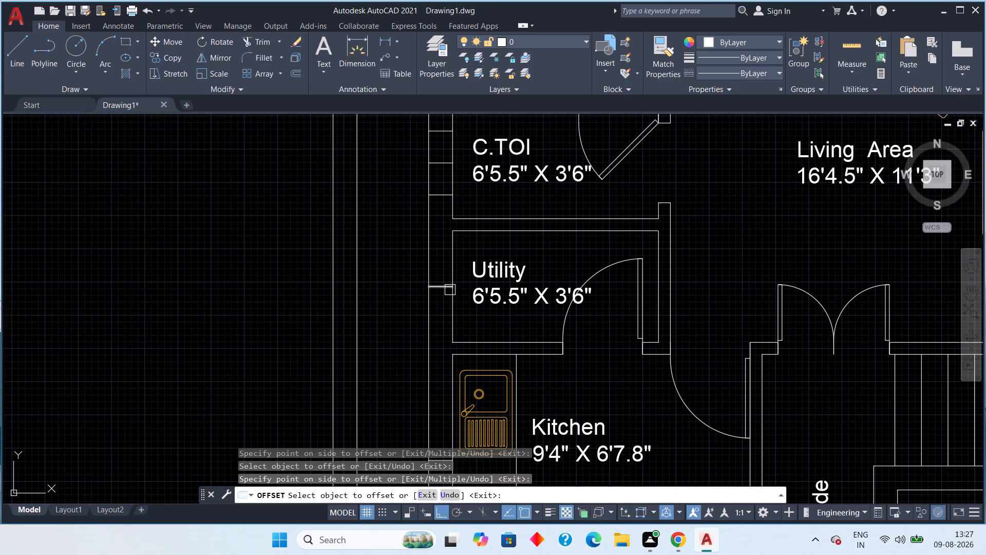
left_click_drag(444, 289, 443, 274)
left_click(445, 243)
left_click_drag(439, 289, 440, 295)
left_click(441, 313)
Offset the short midpoint line in the outer wall beside the lower unit's Utility by 1' to both sides.
middle_click_drag(441, 313, 435, 366)
scroll(430, 309, "down", 2)
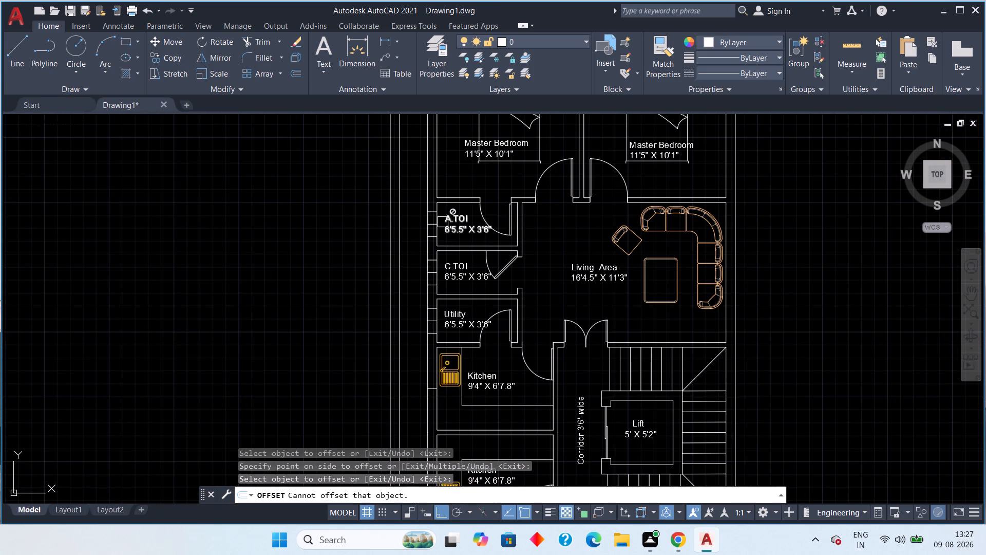
middle_click_drag(449, 409, 452, 214)
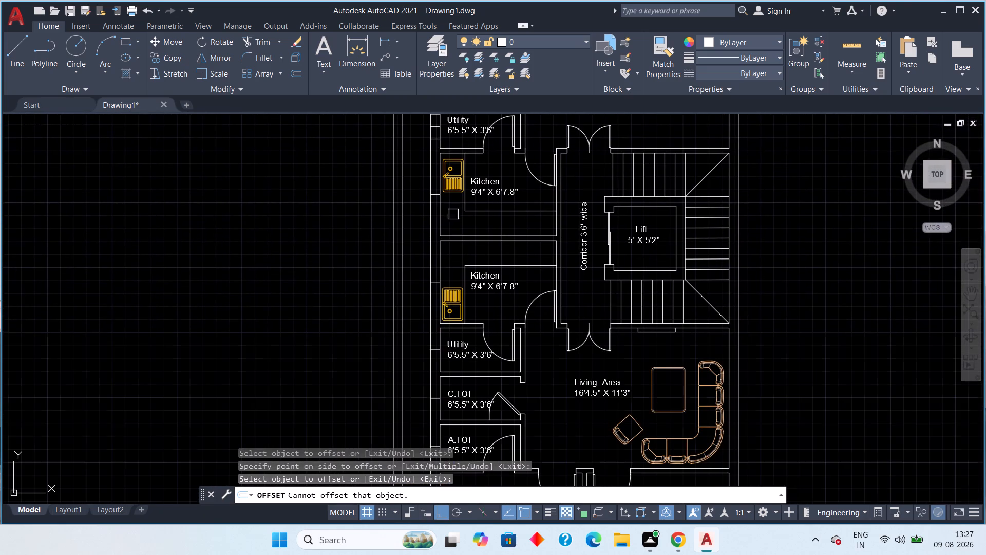
middle_click_drag(442, 316, 437, 249)
scroll(434, 290, "up", 3)
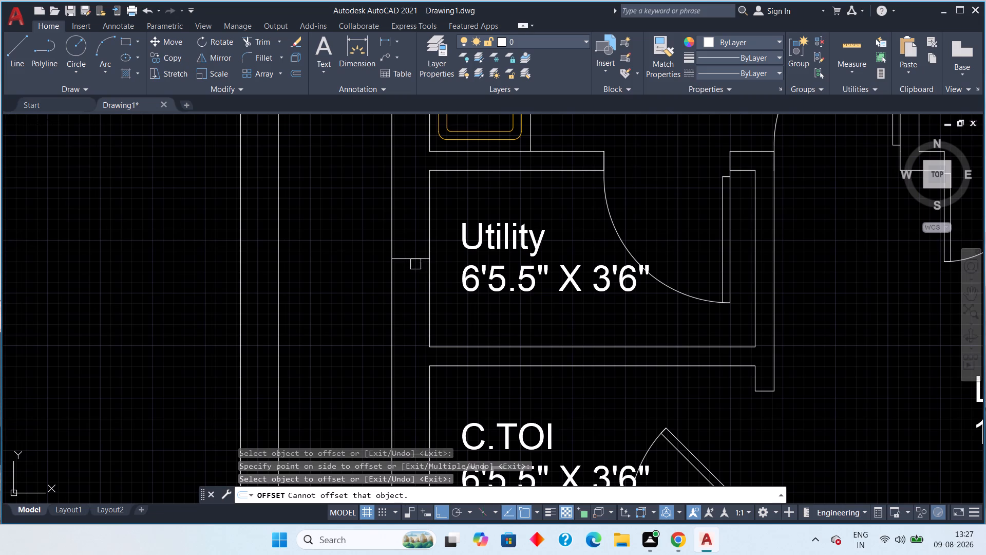
left_click(415, 259)
left_click(414, 311)
left_click(414, 257)
left_click(411, 216)
Offset the short midpoint lines in the outer wall beside the lower unit's C.TOI and A.TOI by 1' to both sides.
middle_click_drag(411, 257, 409, 153)
left_click_drag(417, 353, 417, 340)
left_click(417, 303)
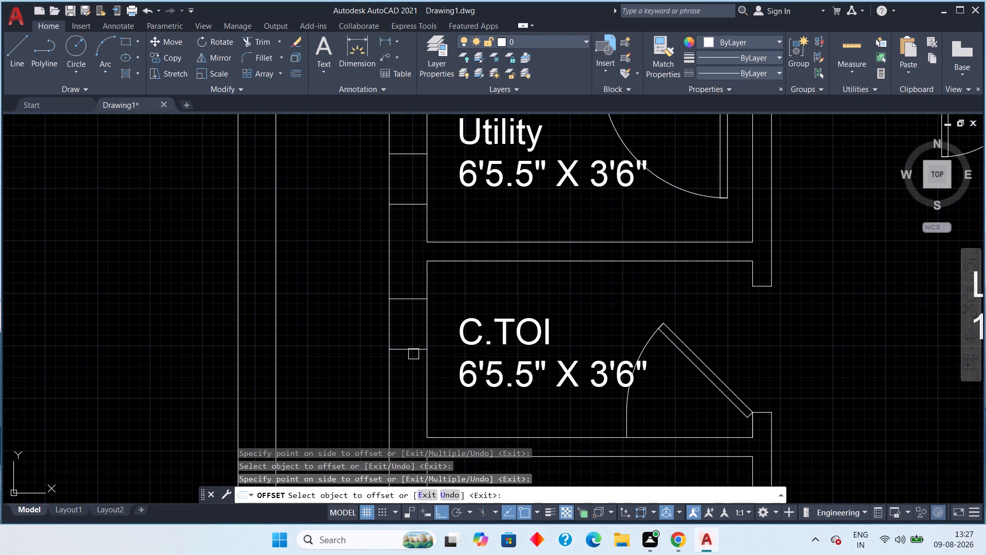
left_click_drag(413, 354, 409, 393)
left_click(409, 393)
middle_click_drag(408, 380, 403, 201)
scroll(414, 258, "down", 1)
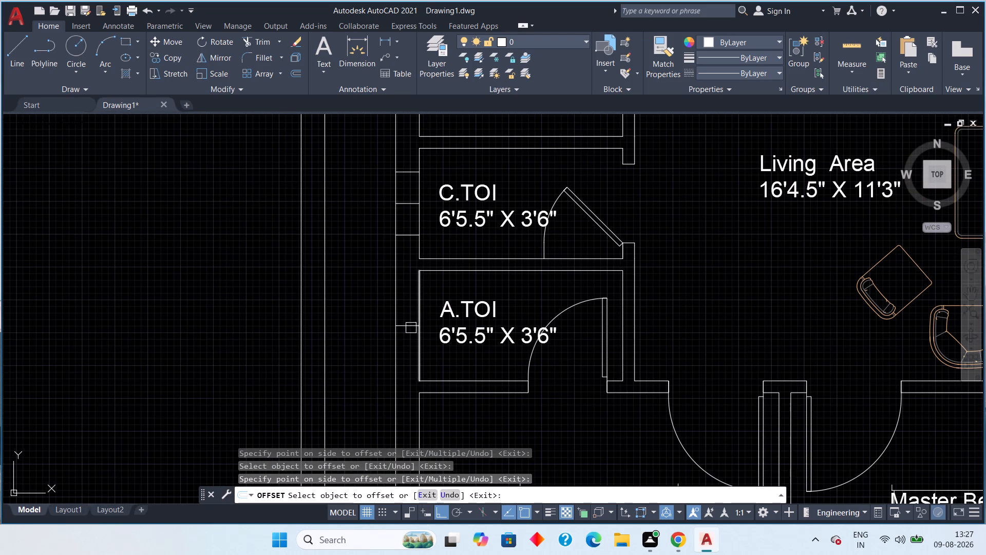
left_click(411, 328)
left_click(407, 304)
left_click_drag(406, 327, 406, 336)
left_click(407, 342)
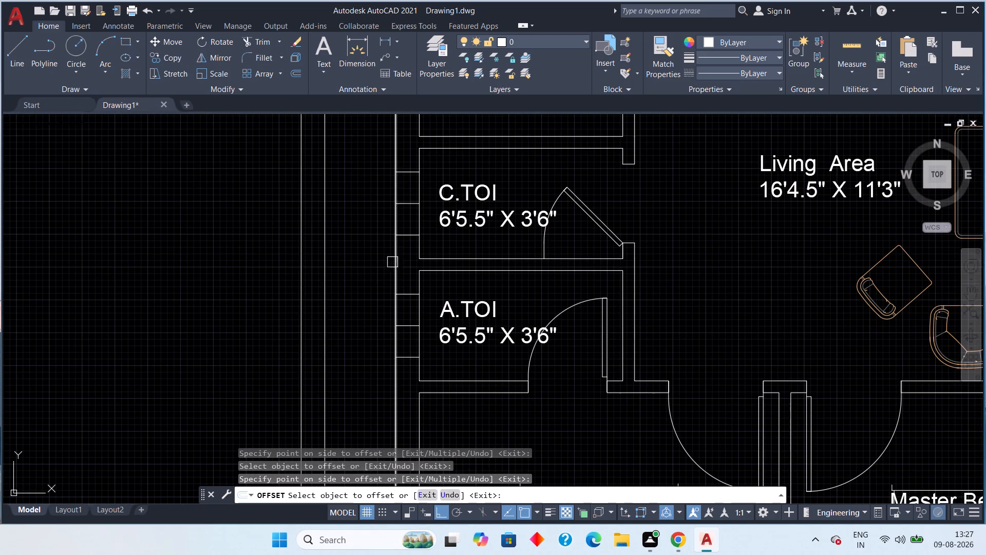
middle_click_drag(360, 254, 366, 355)
key("Escape")
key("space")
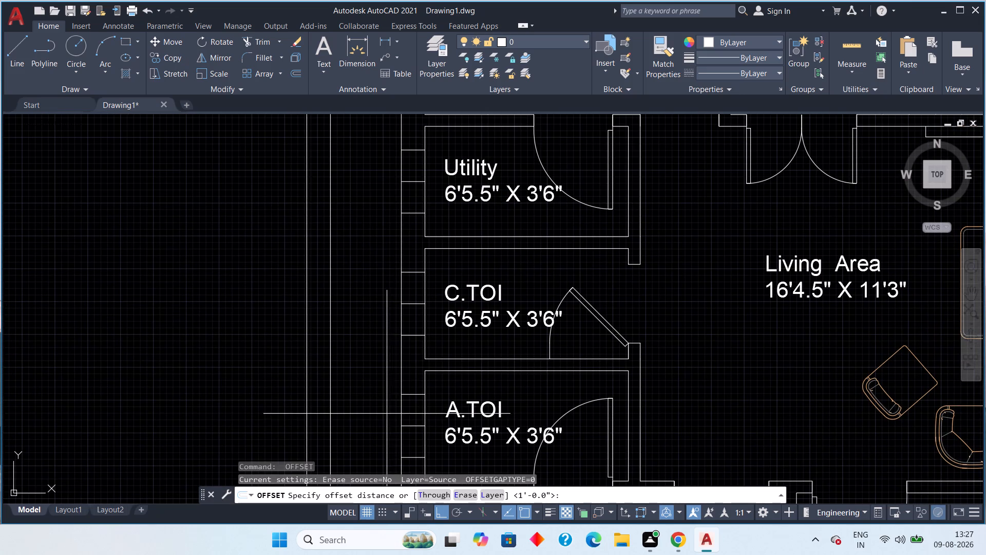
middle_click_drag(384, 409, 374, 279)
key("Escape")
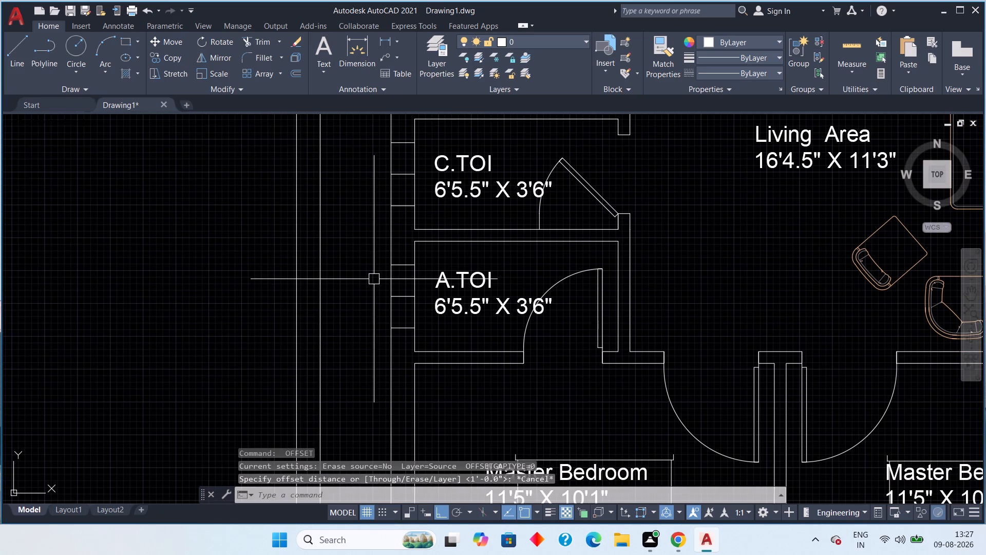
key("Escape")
Check the window opening width beside the lower unit's A.TOI with a temporary linear dimension, deleting it after reading.
left_click(385, 35)
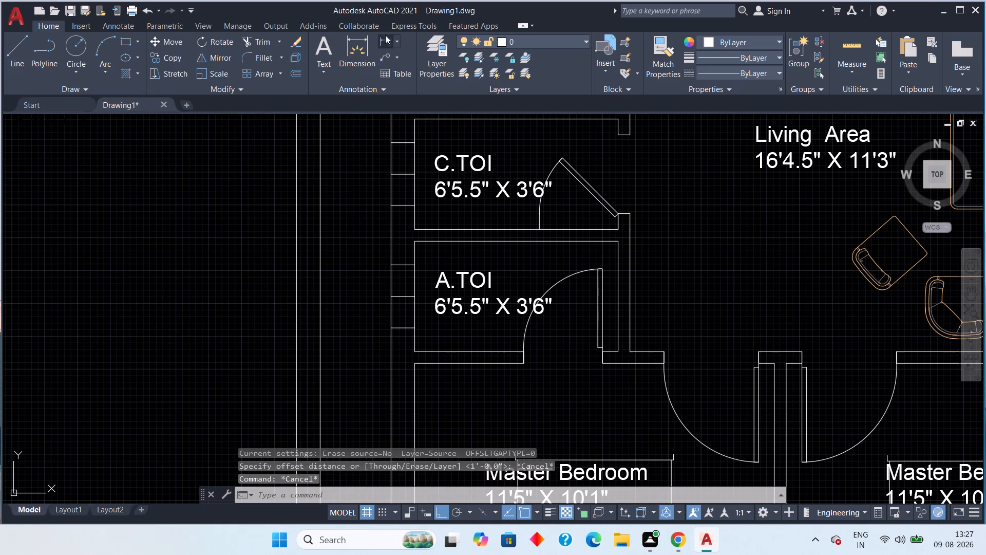
scroll(346, 301, "up", 2)
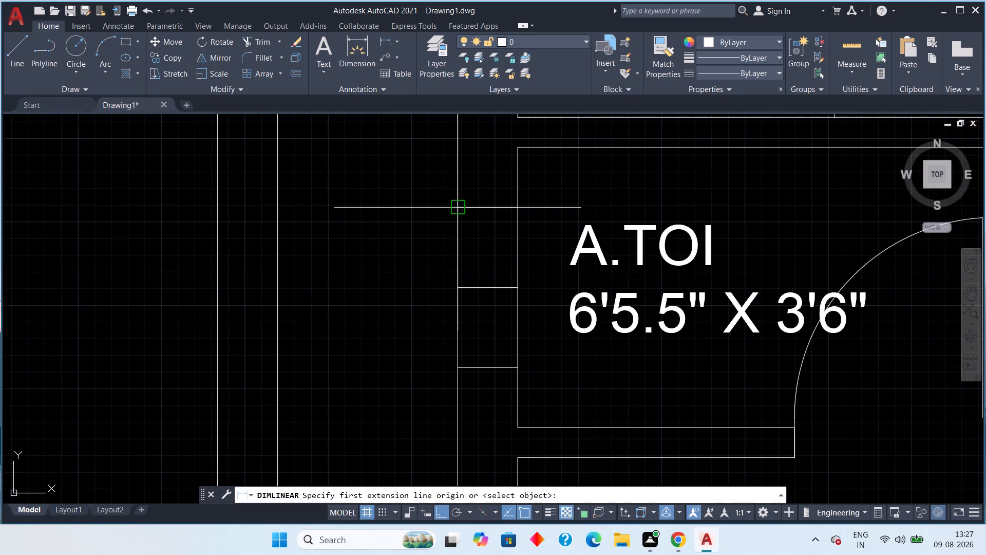
left_click(458, 208)
left_click(458, 374)
left_click(423, 365)
key("Escape")
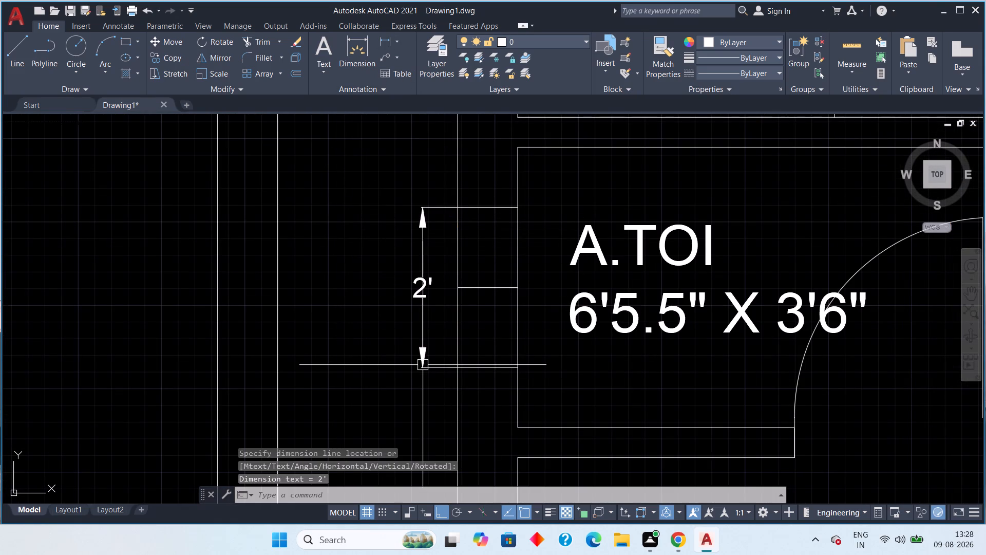
left_click(425, 330)
key("Delete")
Erase the middle construction lines from the window openings beside the lower unit's A.TOI, C.TOI and Utility.
scroll(424, 323, "down", 2)
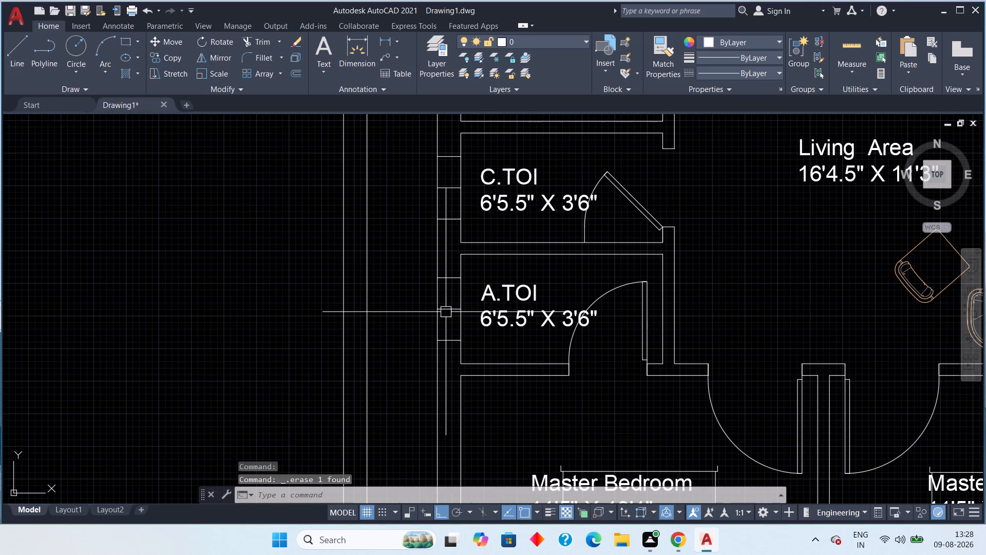
left_click(445, 312)
key("Delete")
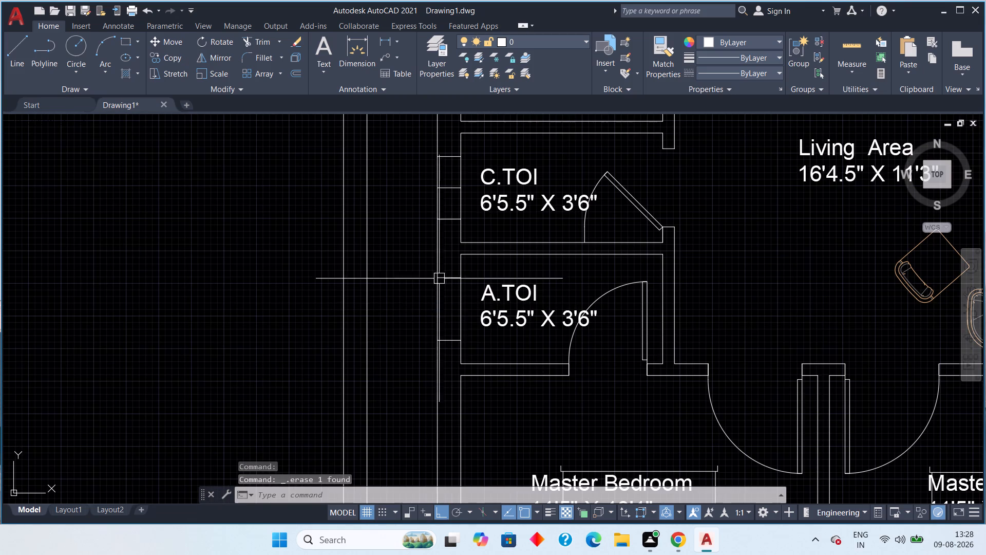
left_click(444, 189)
key("Delete")
middle_click_drag(410, 229, 411, 271)
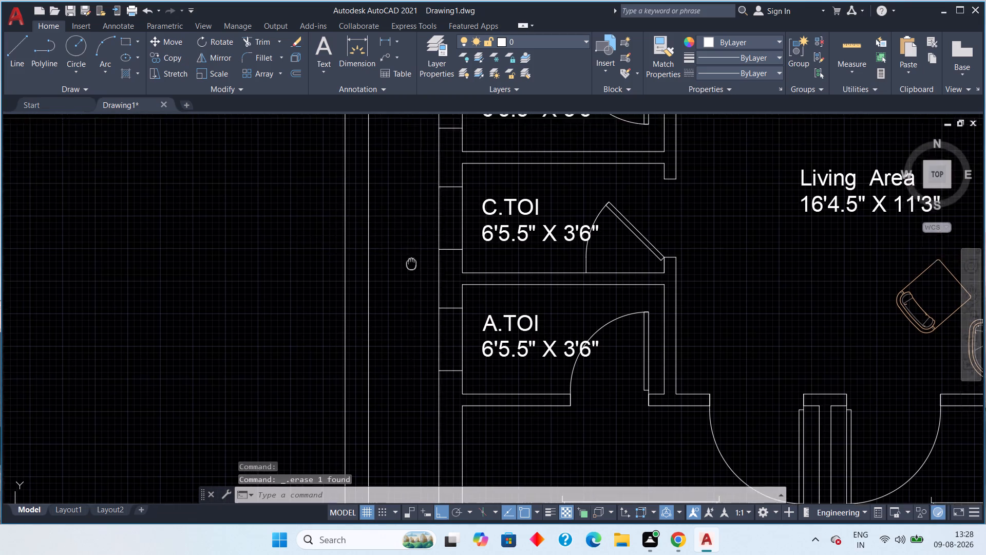
middle_click_drag(411, 271, 402, 428)
left_click(437, 265)
key("Delete")
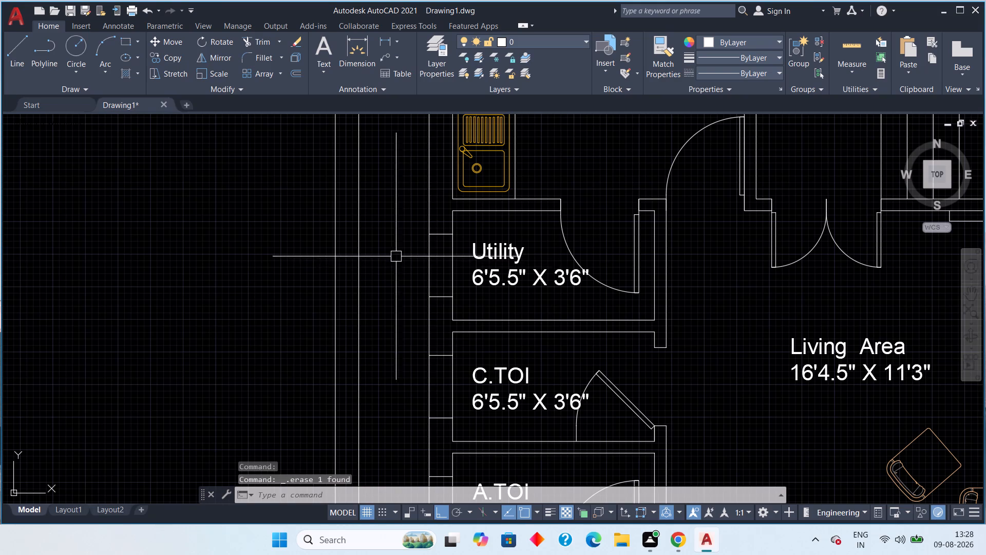
Erase the middle construction lines from the window openings beside the upper unit's Utility, C.TOI and A.TOI.
middle_click_drag(396, 270, 393, 453)
scroll(402, 342, "down", 2)
middle_click_drag(396, 299, 388, 466)
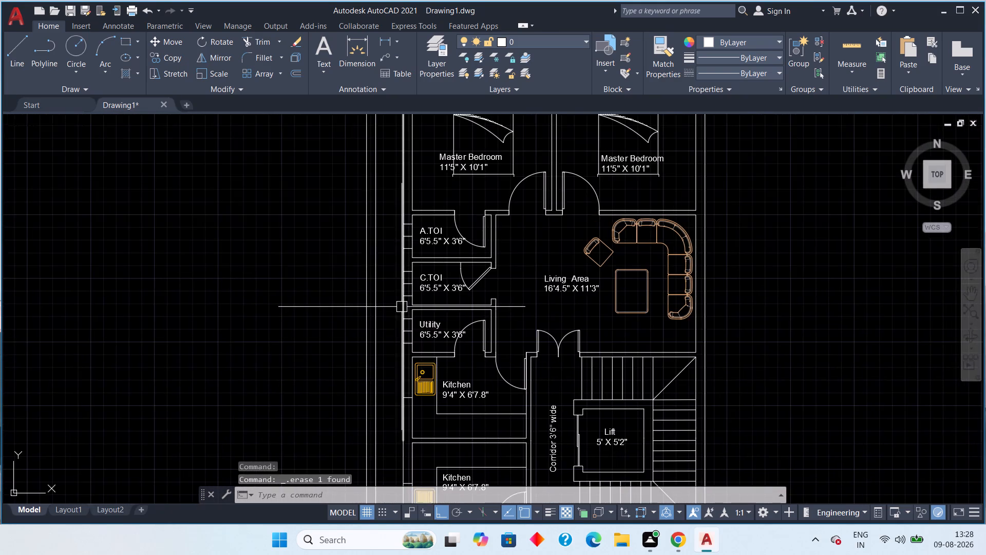
scroll(402, 307, "up", 3)
left_click(416, 400)
key("Delete")
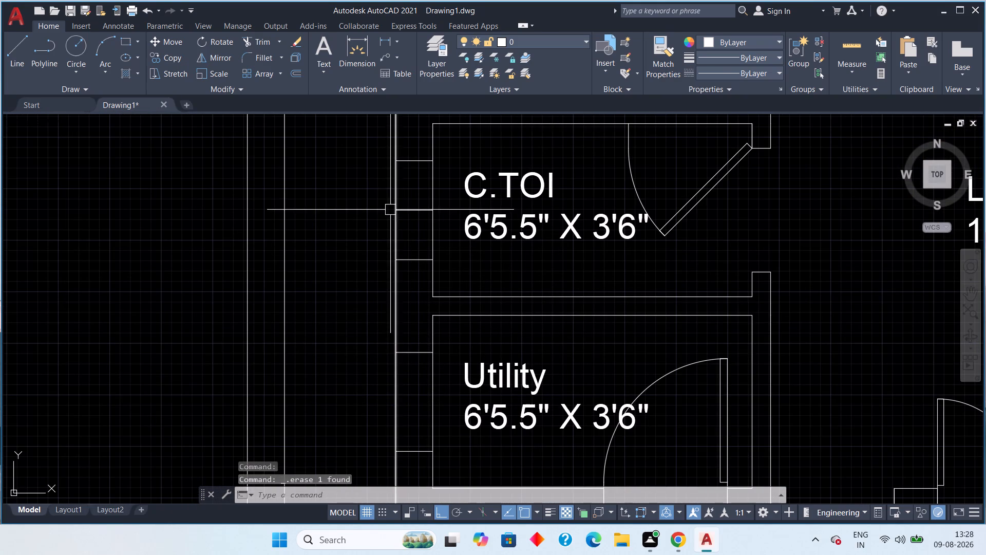
left_click(404, 213)
key("Delete")
middle_click_drag(370, 234, 347, 392)
scroll(347, 392, "down", 1)
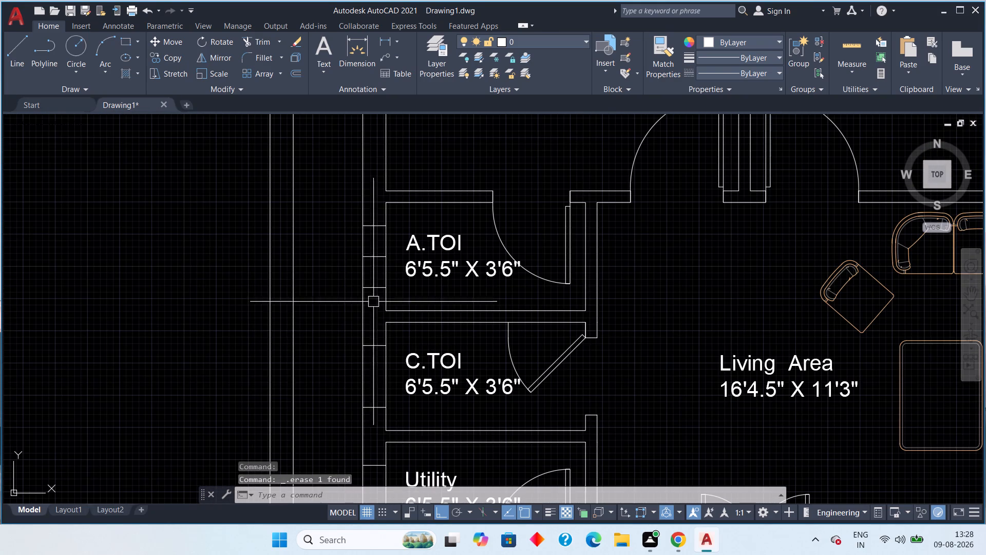
left_click(376, 255)
key("Delete")
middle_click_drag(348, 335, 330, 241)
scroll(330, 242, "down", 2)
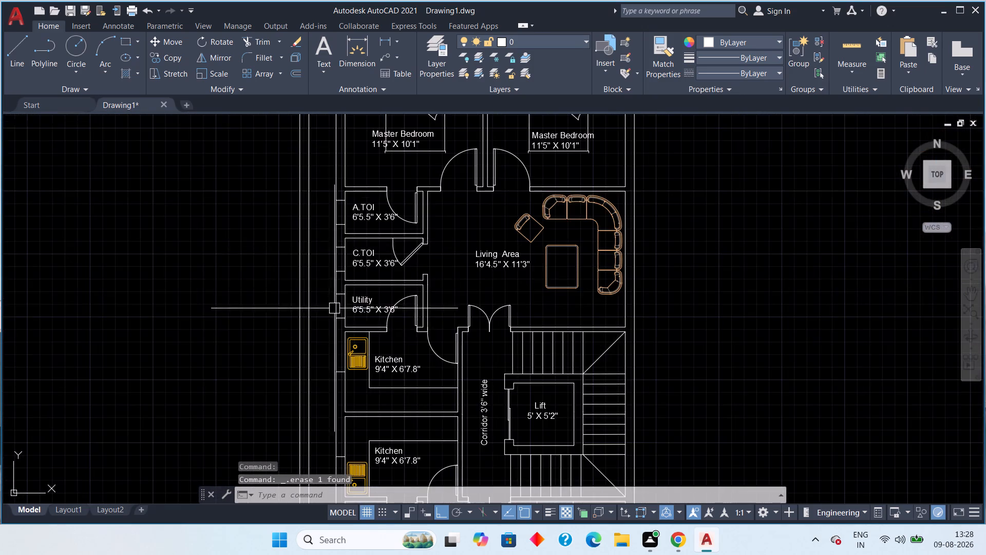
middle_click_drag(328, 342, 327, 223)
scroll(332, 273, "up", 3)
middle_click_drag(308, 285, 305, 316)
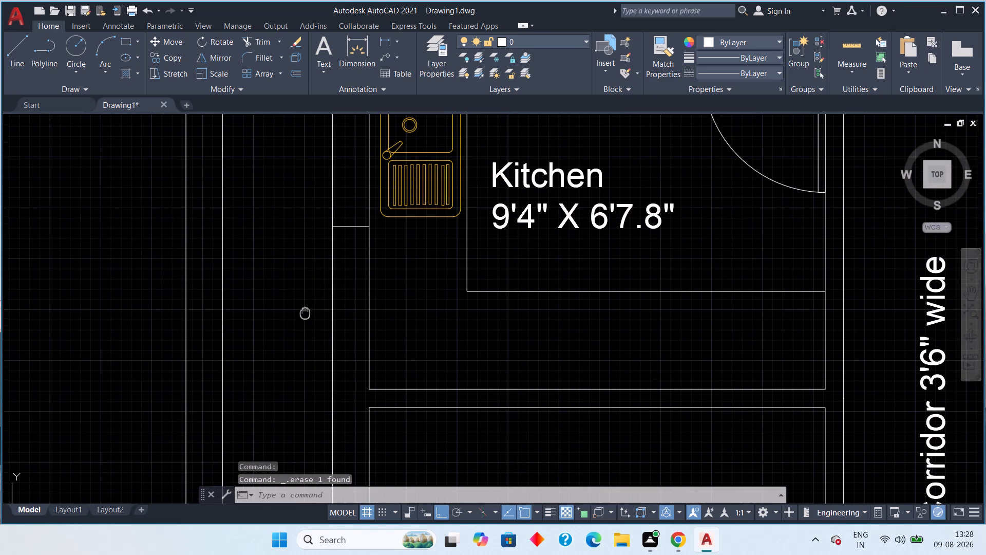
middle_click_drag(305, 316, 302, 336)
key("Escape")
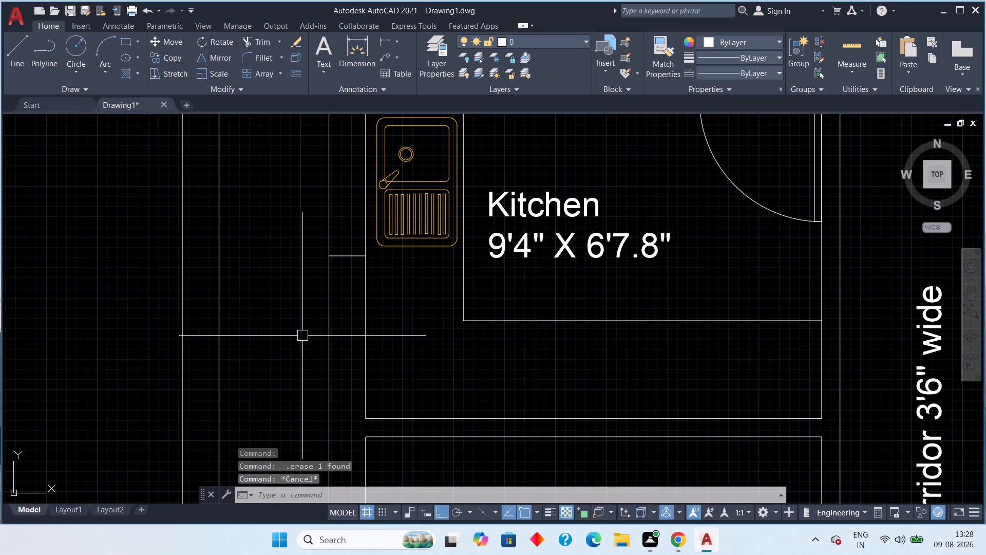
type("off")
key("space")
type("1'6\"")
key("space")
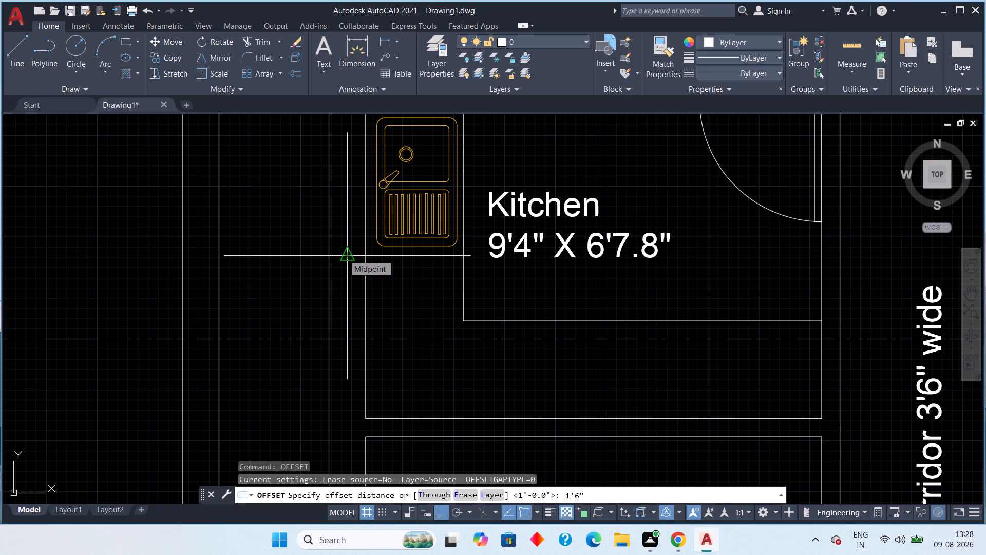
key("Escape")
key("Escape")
Offset the short midpoint line in the outer wall beside the upper unit's Kitchen by 1'6" to both sides.
type("off")
key("space")
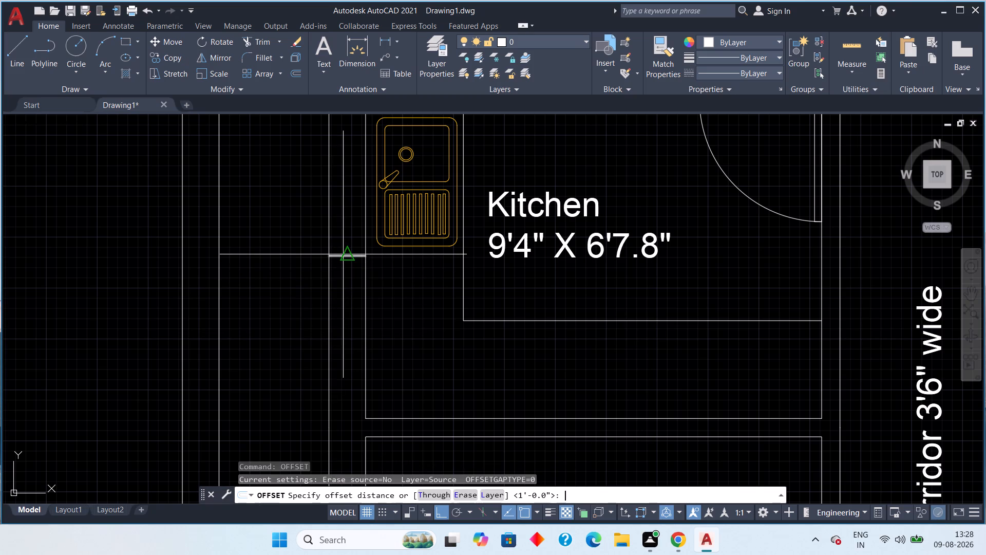
type("1'6\"")
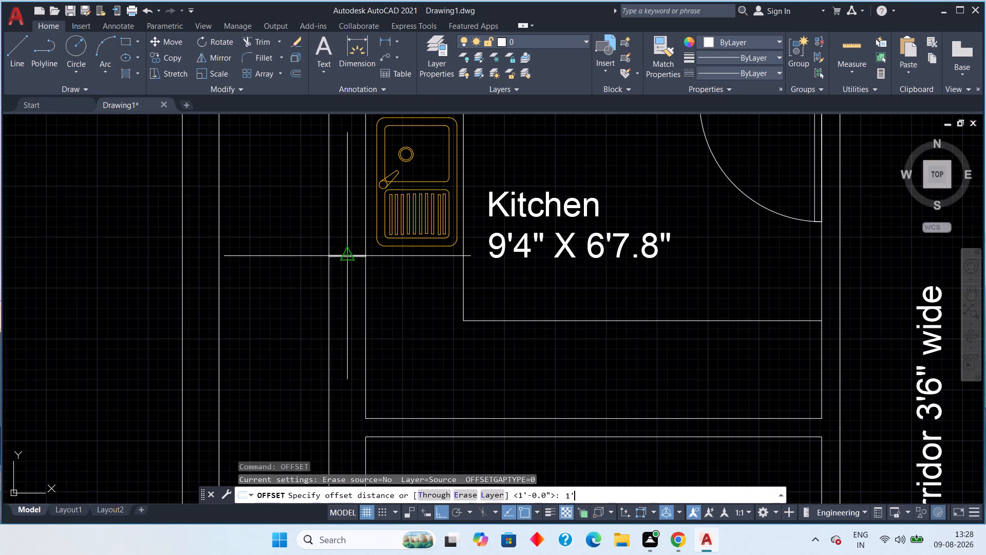
key("space")
left_click(343, 254)
left_click(345, 230)
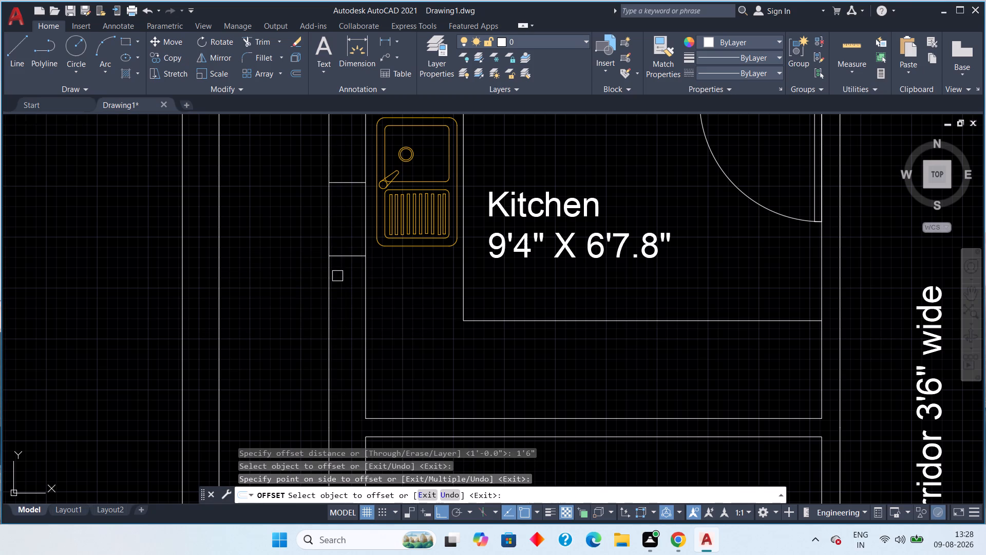
left_click_drag(339, 257, 340, 266)
left_click(345, 317)
Offset the short midpoint line in the outer wall beside the lower unit's Kitchen by 1'6" to both sides.
middle_click_drag(345, 319, 346, 216)
scroll(343, 304, "down", 3)
middle_click_drag(342, 345, 335, 261)
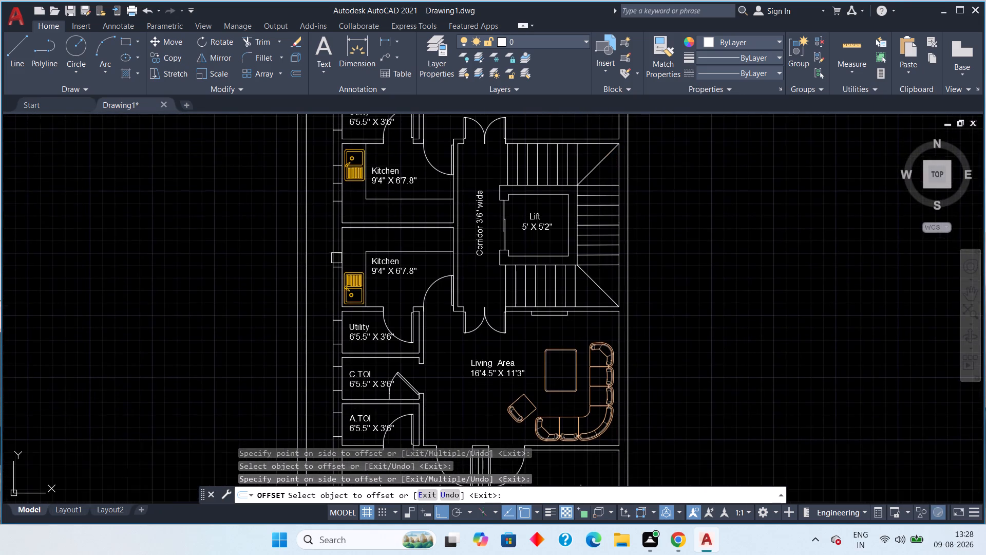
scroll(326, 280, "up", 3)
left_click(370, 247)
left_click_drag(360, 298, 359, 293)
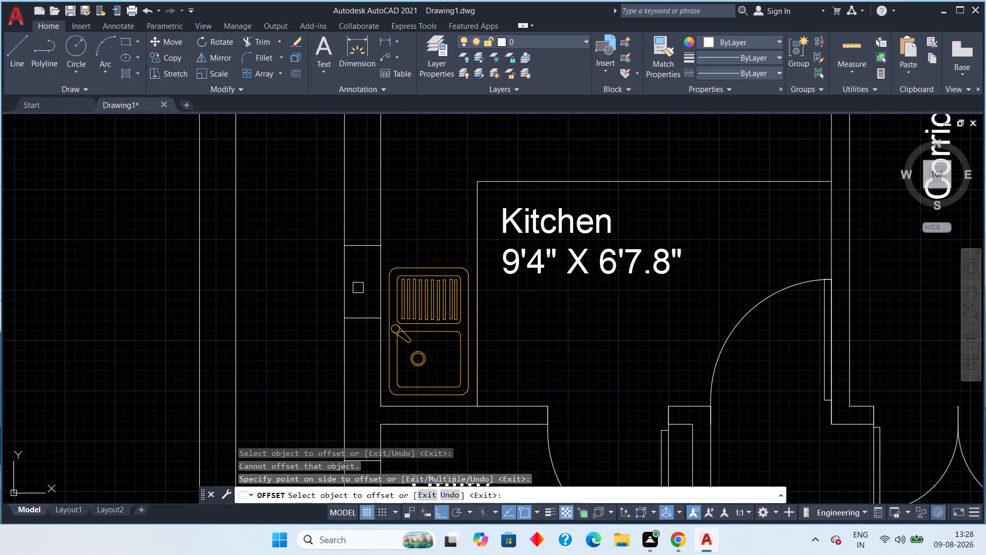
left_click_drag(357, 248, 357, 238)
left_click(357, 216)
key("Escape")
key("Escape")
Erase the middle construction lines from the window openings beside both kitchens.
left_click(362, 252)
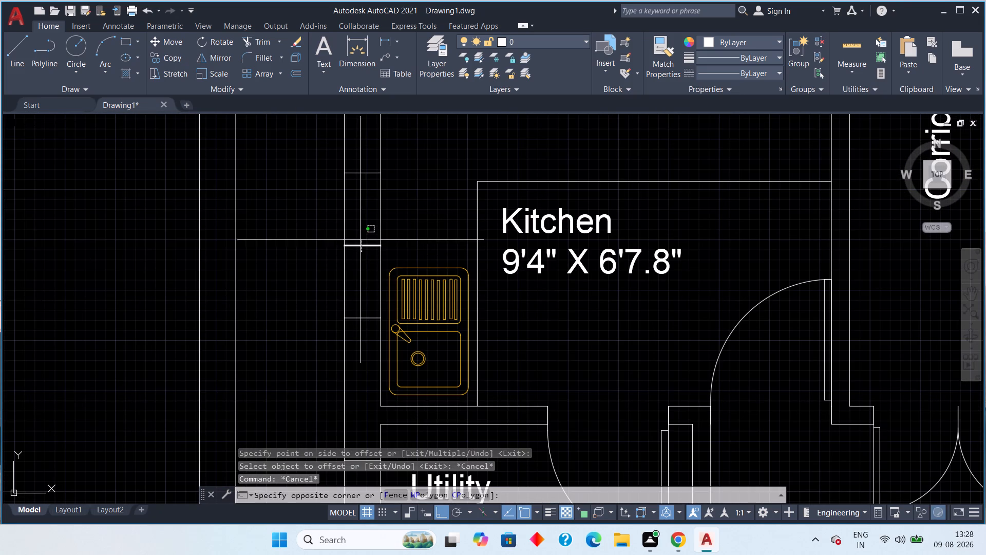
left_click(361, 237)
key("Delete")
scroll(364, 251, "down", 2)
middle_click_drag(348, 216, 328, 419)
scroll(350, 285, "up", 2)
left_click(350, 349)
key("Delete")
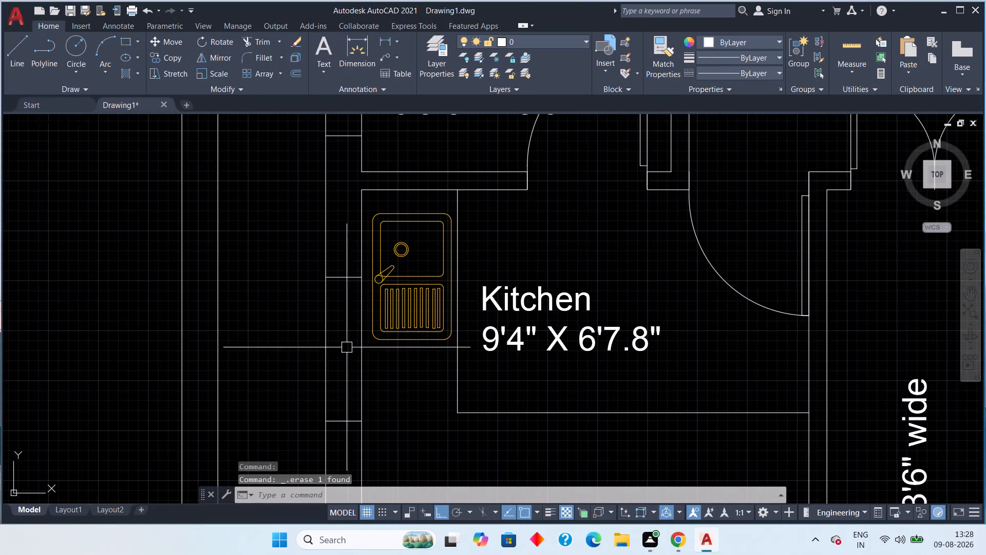
Draw a vertical glazing line through each kitchen's window opening, joining the midpoints of the opening's two end lines.
middle_click_drag(312, 340, 305, 280)
type("l")
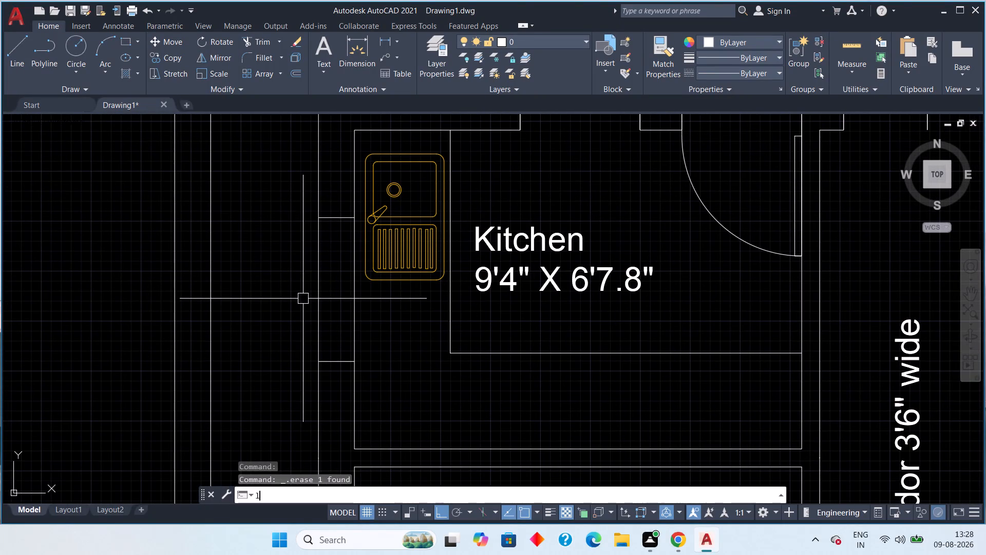
key("space")
left_click(338, 211)
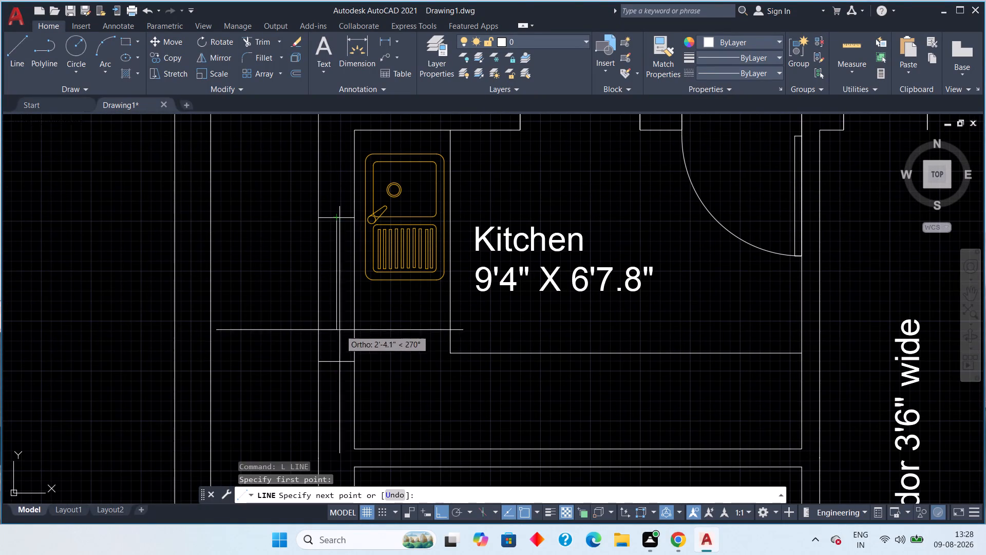
left_click(337, 359)
key("Escape")
middle_click_drag(323, 379, 299, 190)
scroll(299, 246, "down", 2)
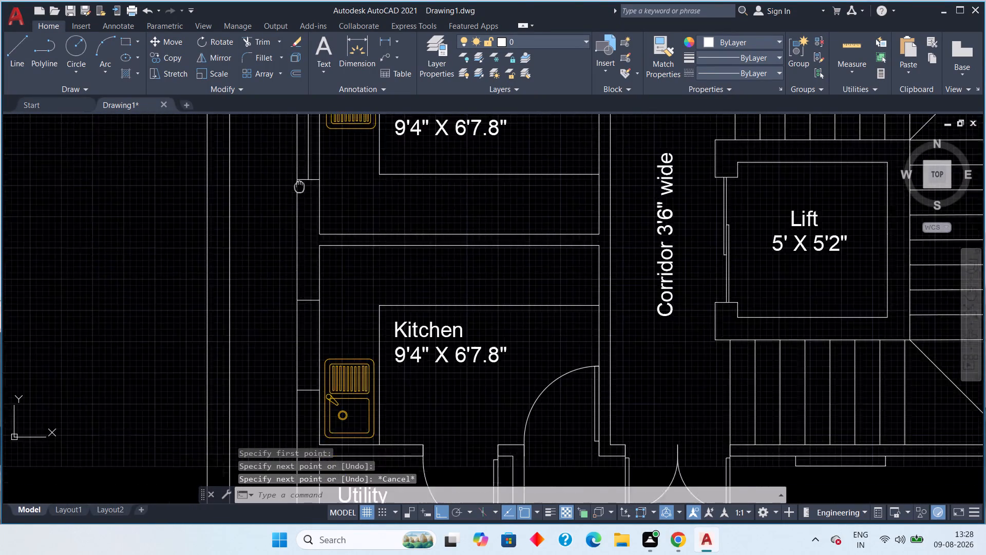
key("space")
middle_click_drag(298, 317, 293, 284)
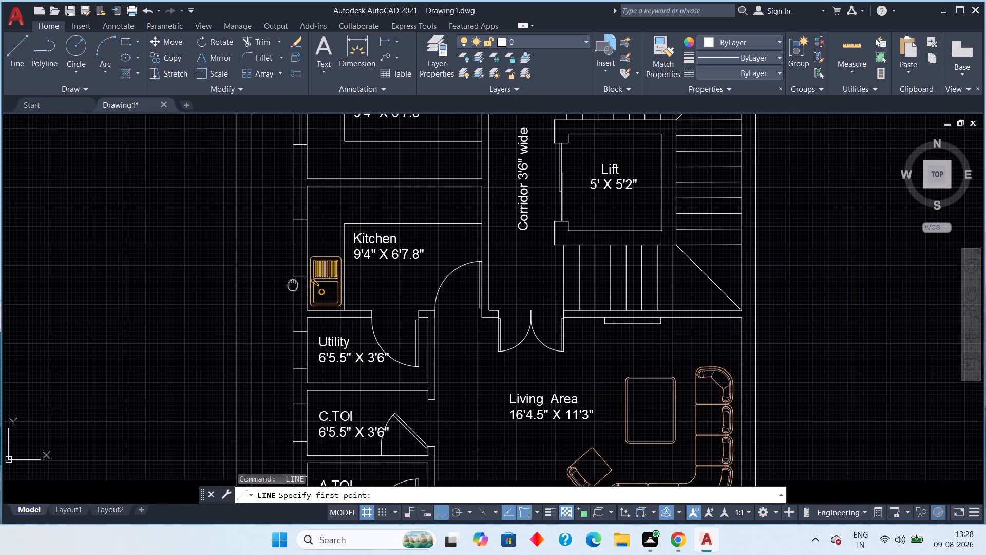
scroll(295, 235, "up", 2)
left_click(306, 198)
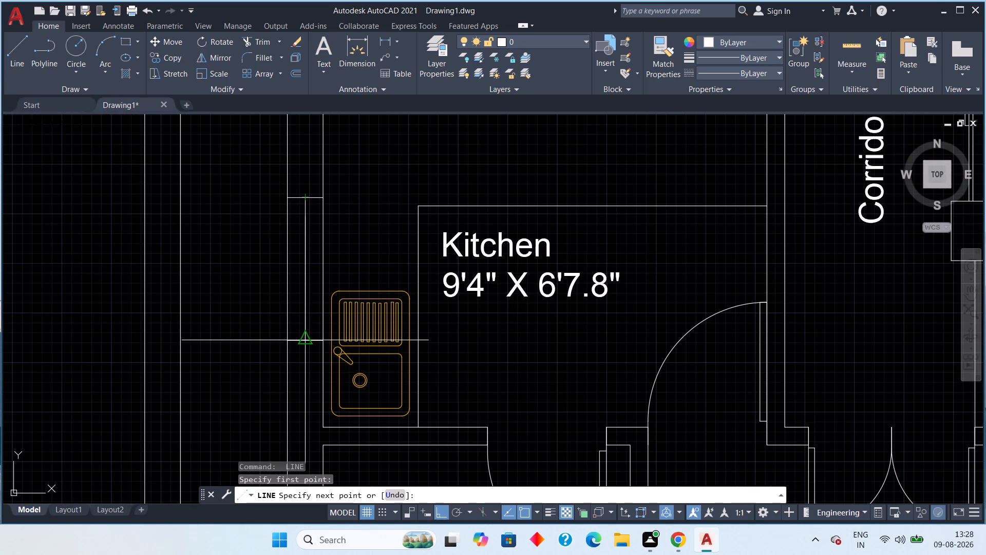
left_click(307, 343)
key("Escape")
Draw vertical glazing lines between the end-line midpoints of the window openings beside the lower unit's Utility and C.TOI.
middle_click_drag(263, 360, 271, 210)
scroll(267, 238, "down", 2)
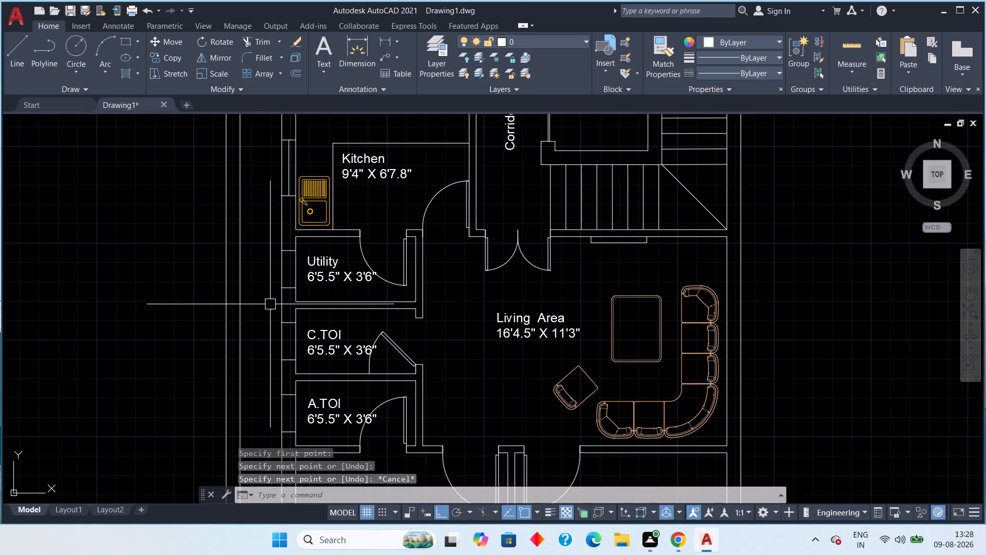
middle_click_drag(271, 301, 269, 237)
scroll(296, 197, "up", 3)
key("space")
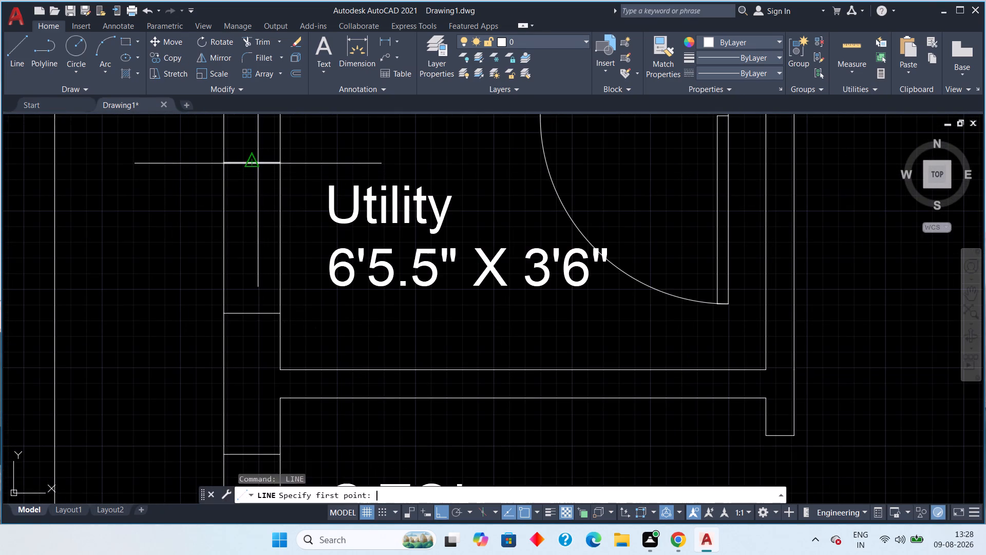
left_click(257, 163)
left_click(254, 315)
key("Escape")
middle_click_drag(250, 361, 239, 123)
key("space")
left_click(243, 218)
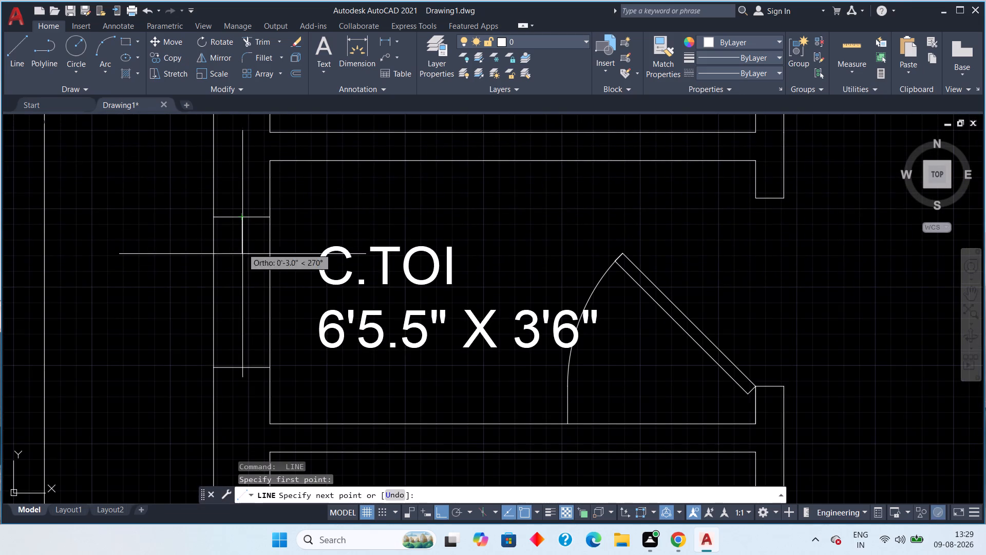
left_click(243, 365)
key("Escape")
middle_click_drag(245, 362, 246, 106)
scroll(246, 106, "down", 2)
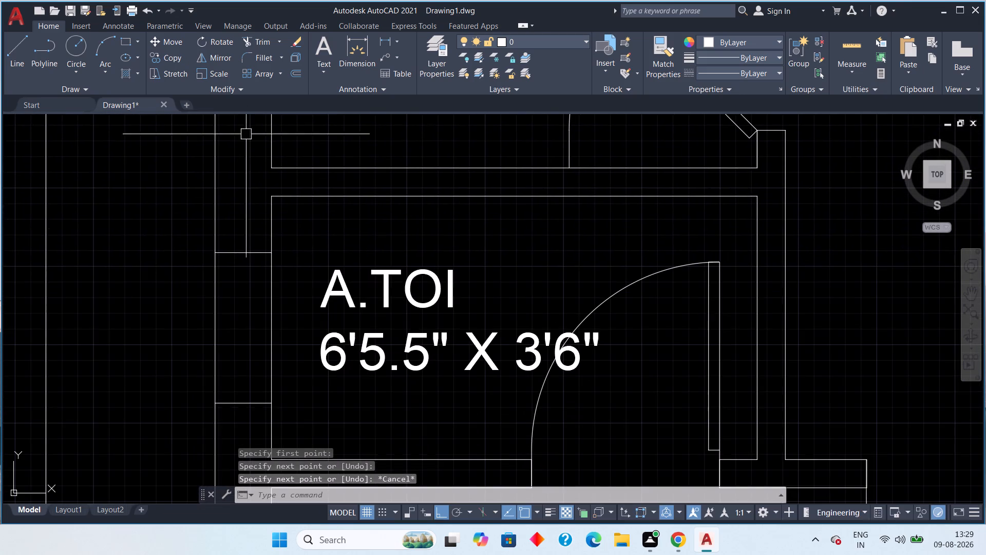
Draw a vertical glazing line between the end-line midpoints of the window opening beside the lower unit's A.TOI.
key("space")
left_click(247, 252)
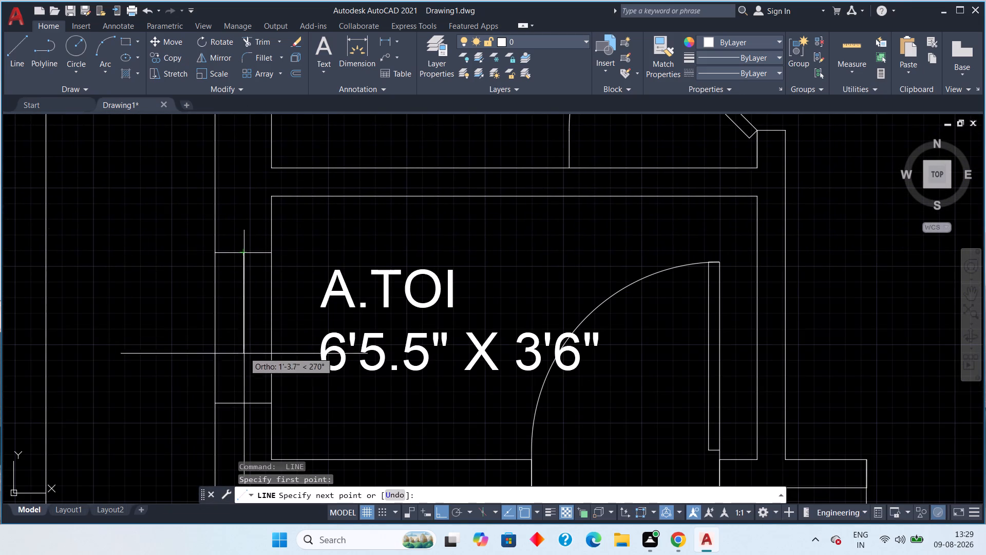
left_click(242, 403)
key("Escape")
Draw a vertical glazing line between the end-line midpoints of the window opening beside the upper unit's Utility.
scroll(243, 344, "down", 3)
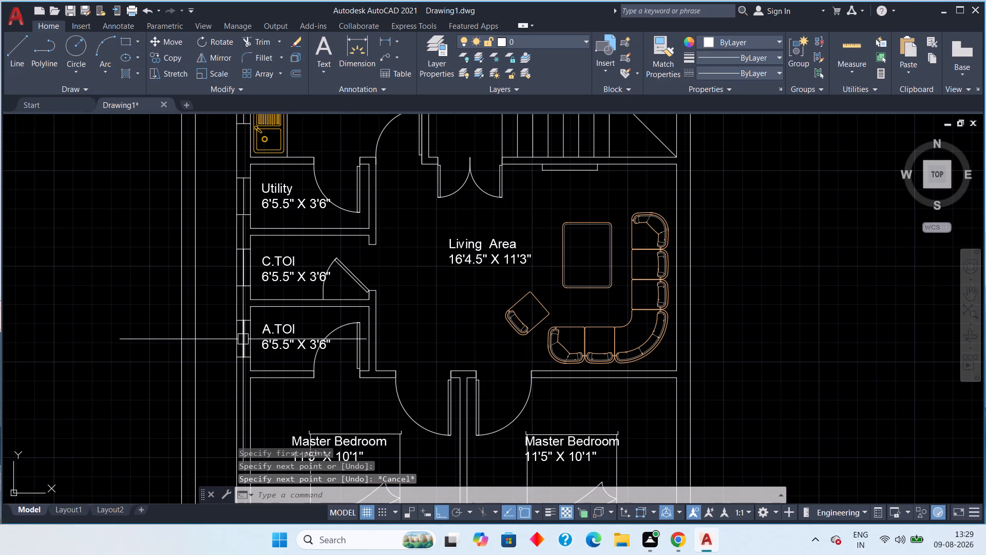
scroll(243, 339, "down", 1)
middle_click_drag(231, 249, 222, 430)
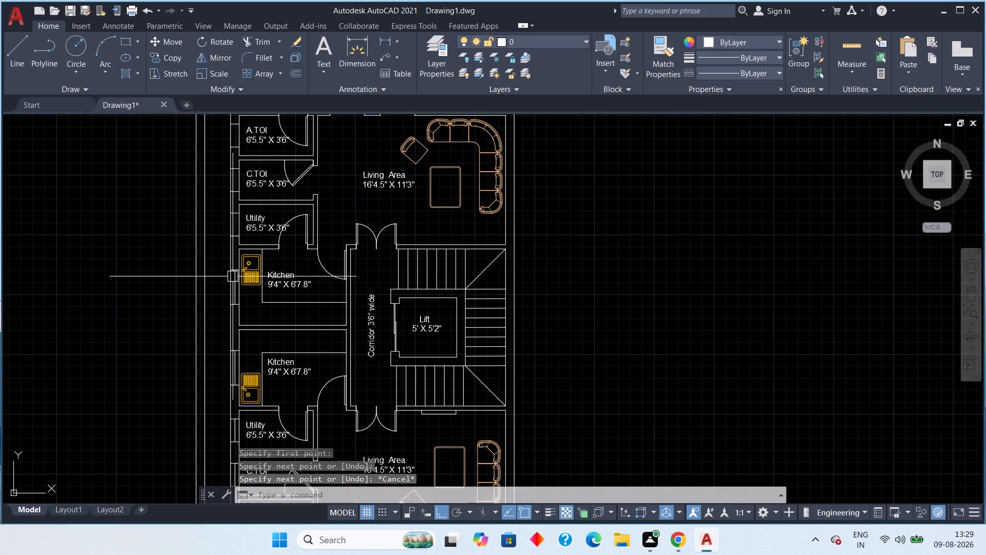
middle_click_drag(230, 267, 223, 320)
scroll(225, 267, "up", 4)
key("space")
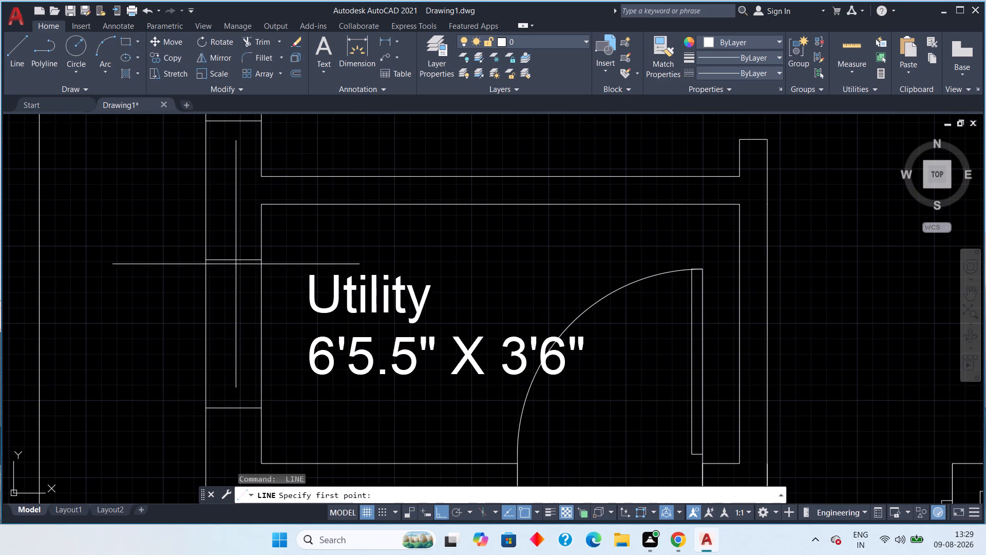
left_click(235, 259)
left_click(231, 408)
key("Escape")
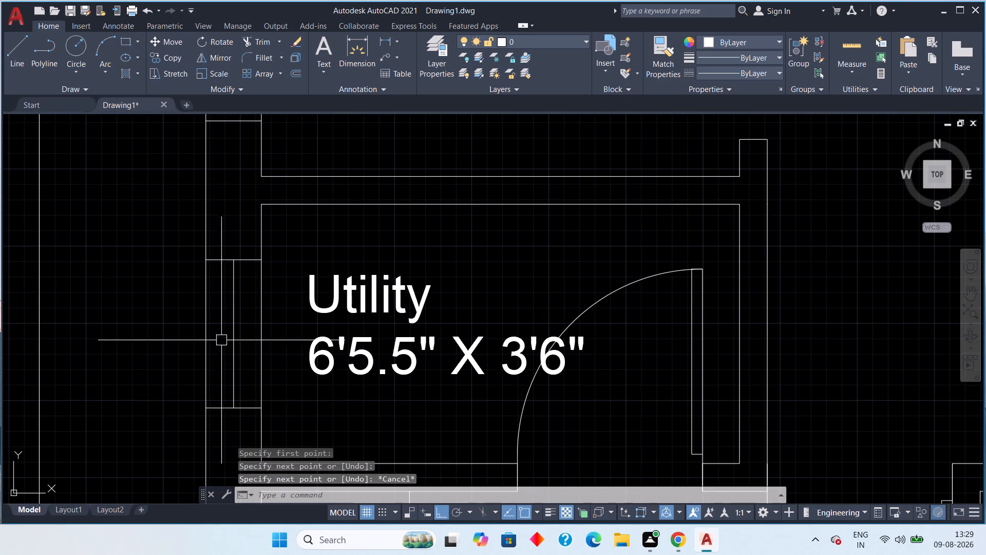
Draw a vertical glazing line between the end-line midpoints of the window opening beside the upper unit's C.TOI.
middle_click_drag(165, 260, 165, 399)
scroll(165, 399, "down", 1)
scroll(209, 231, "up", 1)
key("space")
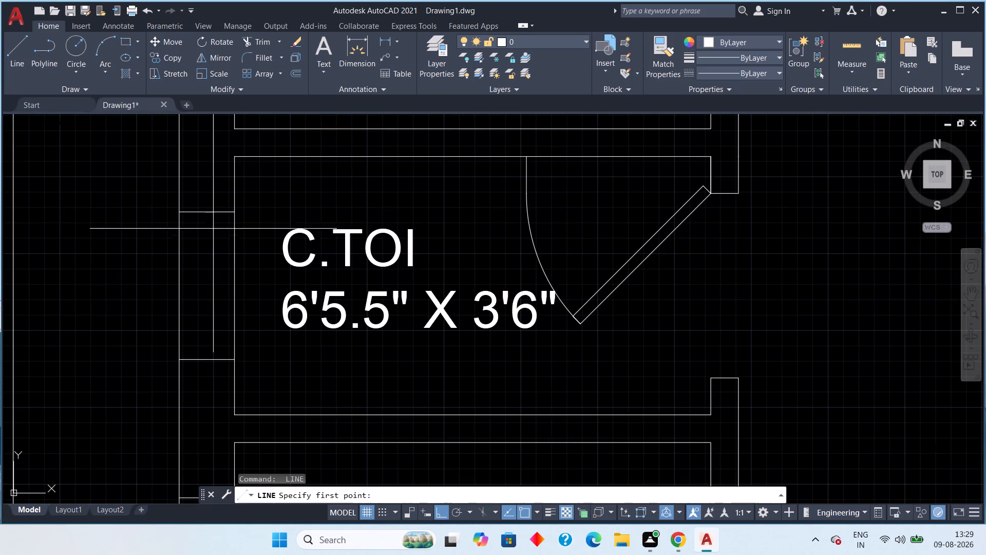
left_click_drag(208, 212, 208, 220)
left_click(202, 365)
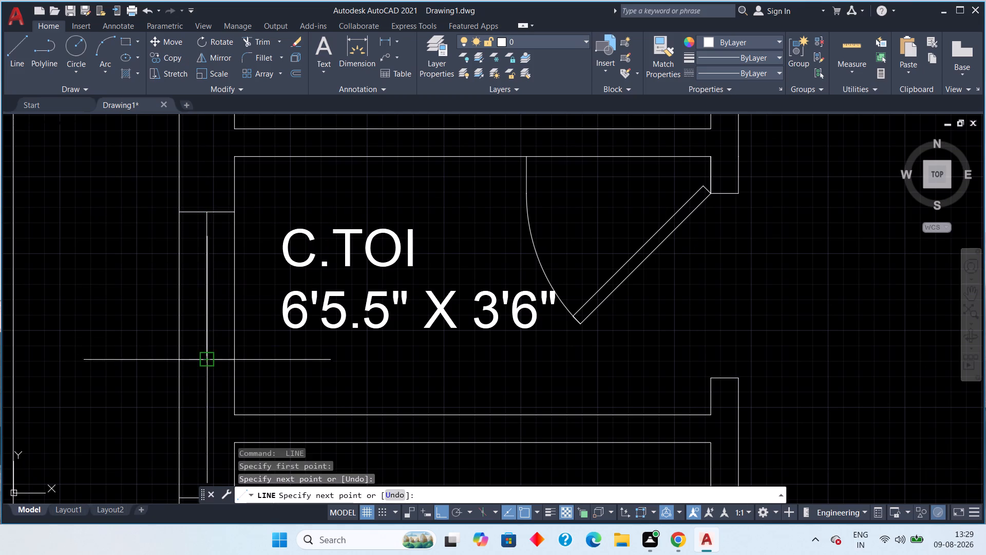
key("Escape")
Draw a vertical glazing line between the end-line midpoints of the window opening beside the upper unit's A.TOI.
middle_click_drag(159, 240, 213, 403)
scroll(220, 400, "down", 1)
key("space")
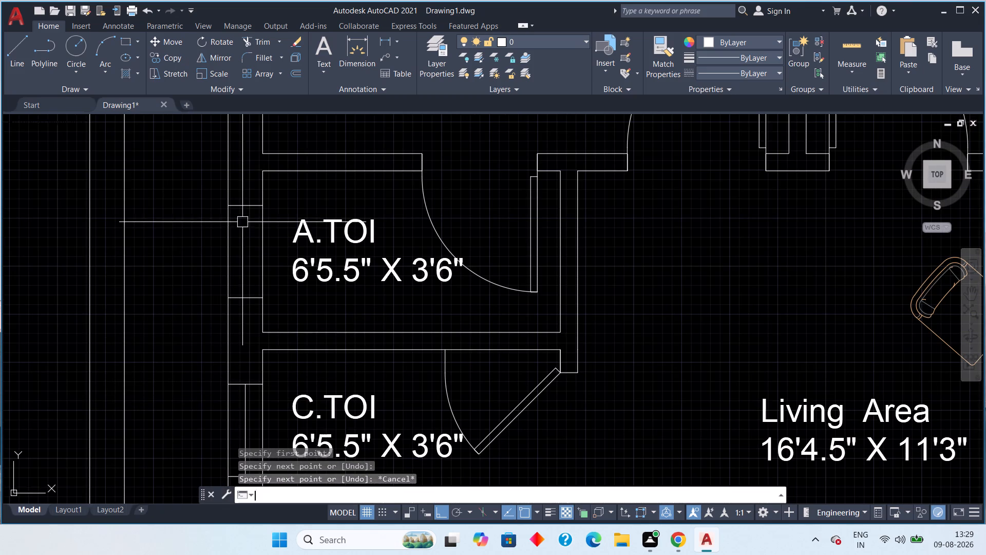
left_click(244, 207)
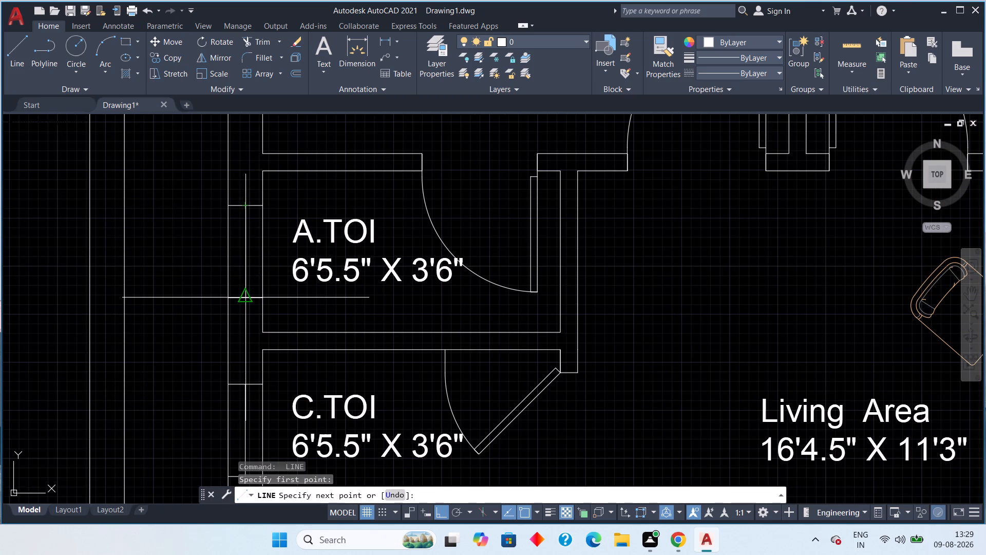
left_click(245, 296)
key("Escape")
key("Escape")
Offset the glazing line of the upper unit's A.TOI window by 0.5" to both sides.
scroll(179, 258, "down", 1)
middle_click_drag(172, 282, 167, 360)
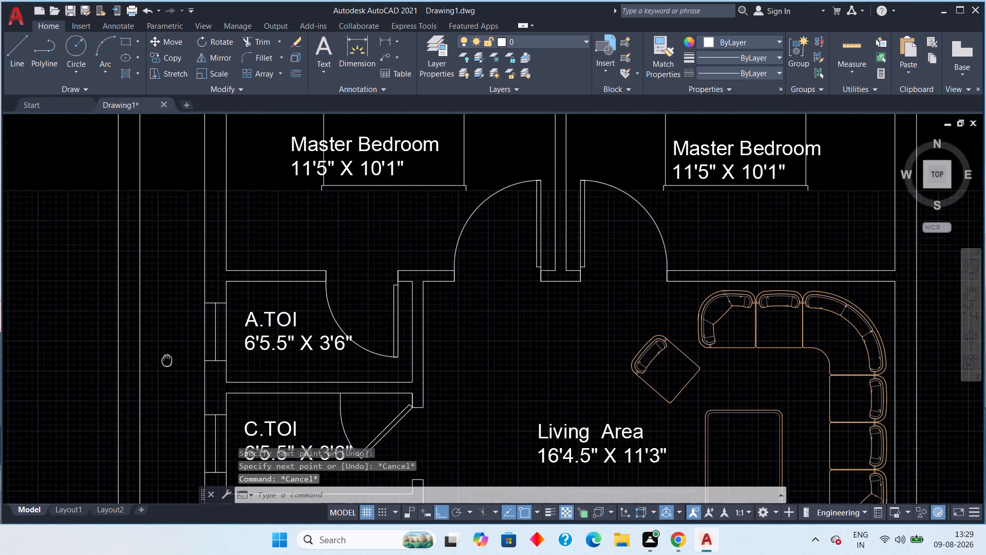
scroll(167, 360, "down", 1)
scroll(177, 341, "up", 3)
middle_click(189, 338)
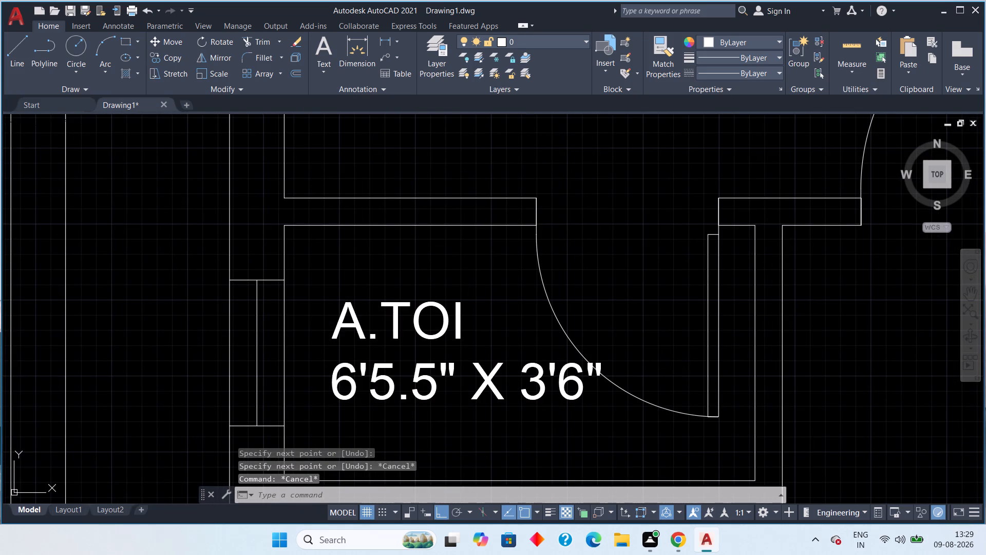
type("off")
key("space")
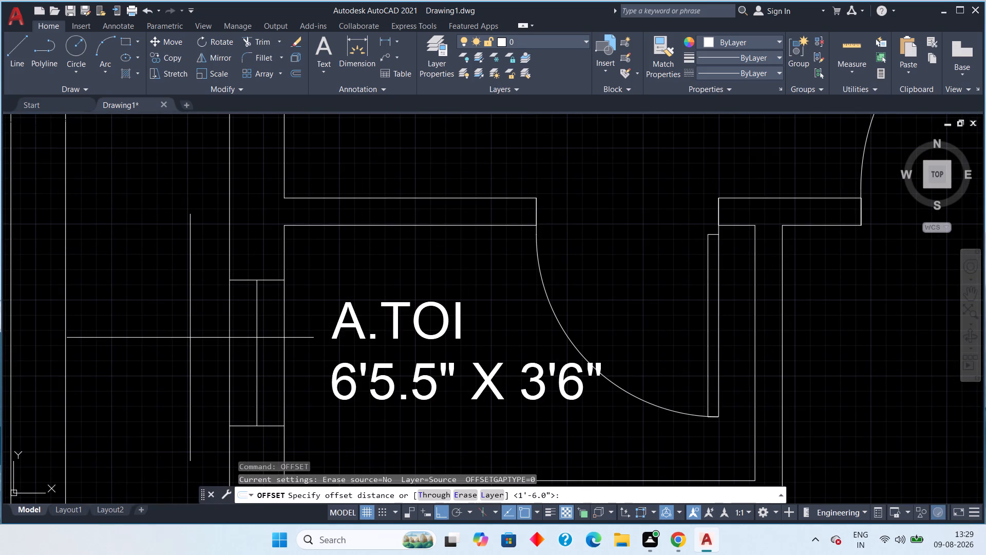
type("0.5\"")
key("space")
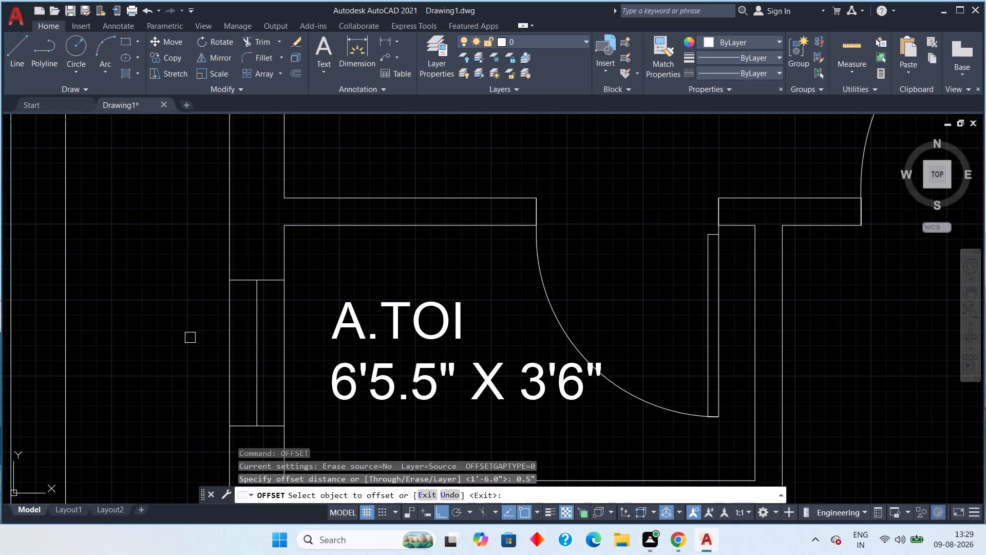
left_click(257, 379)
left_click(282, 376)
scroll(254, 385, "up", 3)
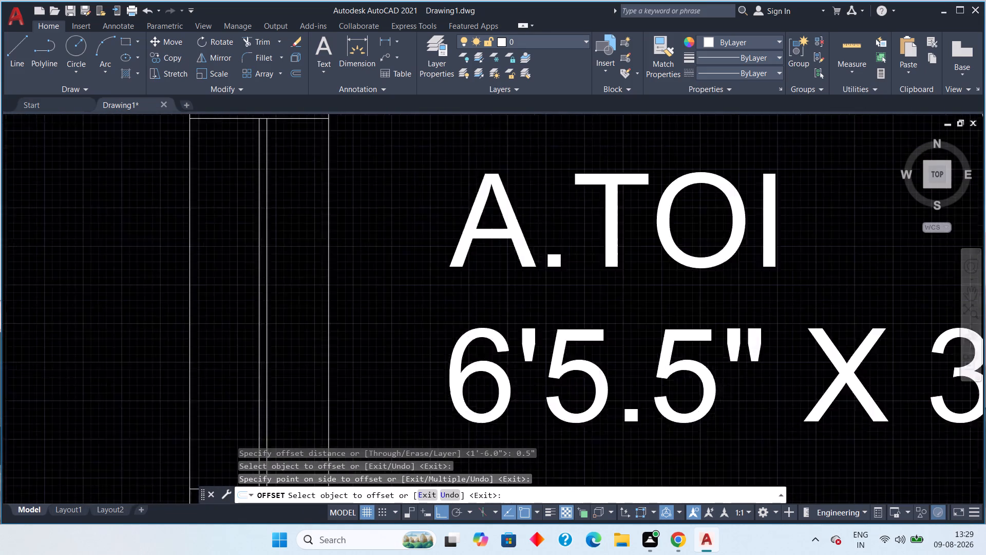
left_click_drag(257, 381, 245, 386)
left_click(245, 386)
Offset the glazing line of the upper unit's C.TOI window by 0.5" to both sides.
middle_click_drag(219, 477, 177, 249)
scroll(181, 264, "down", 2)
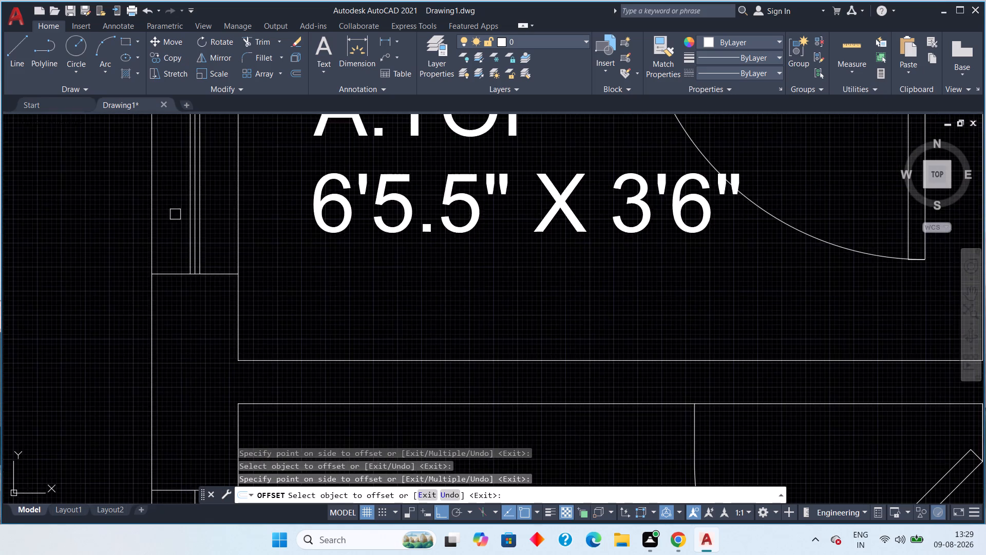
scroll(187, 358, "down", 2)
middle_click_drag(184, 354, 196, 186)
scroll(178, 293, "up", 3)
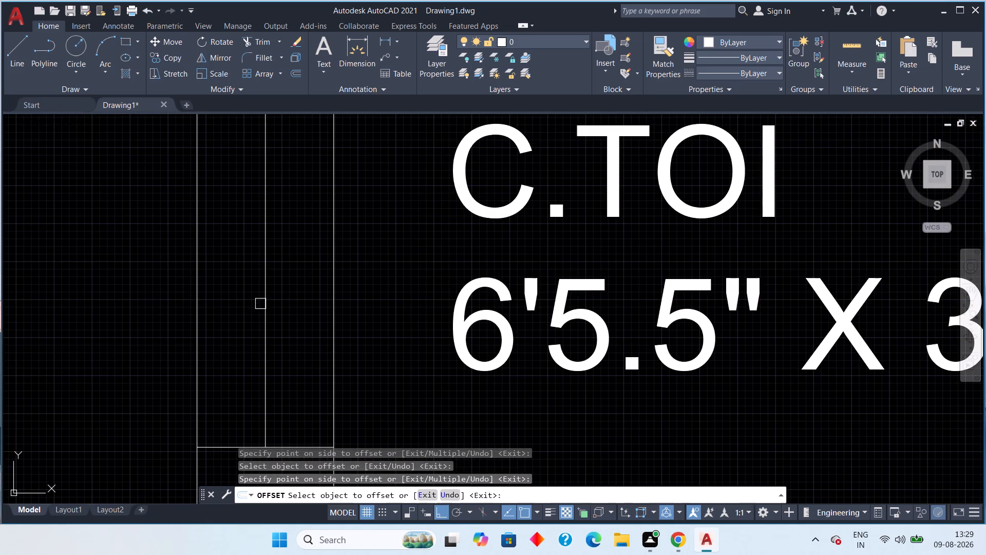
left_click(262, 294)
left_click(271, 289)
left_click(263, 303)
left_click(252, 309)
Offset the glazing line of the upper unit's Utility window by 0.5" to both sides.
middle_click_drag(234, 375, 234, 186)
scroll(234, 190, "down", 2)
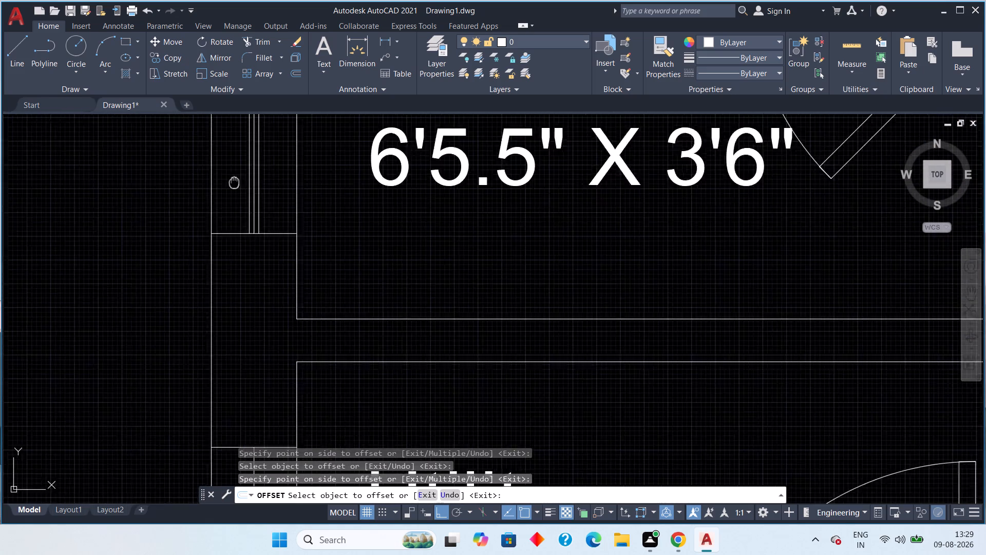
middle_click_drag(230, 285, 218, 135)
scroll(237, 244, "up", 2)
left_click_drag(230, 289, 238, 285)
left_click(258, 279)
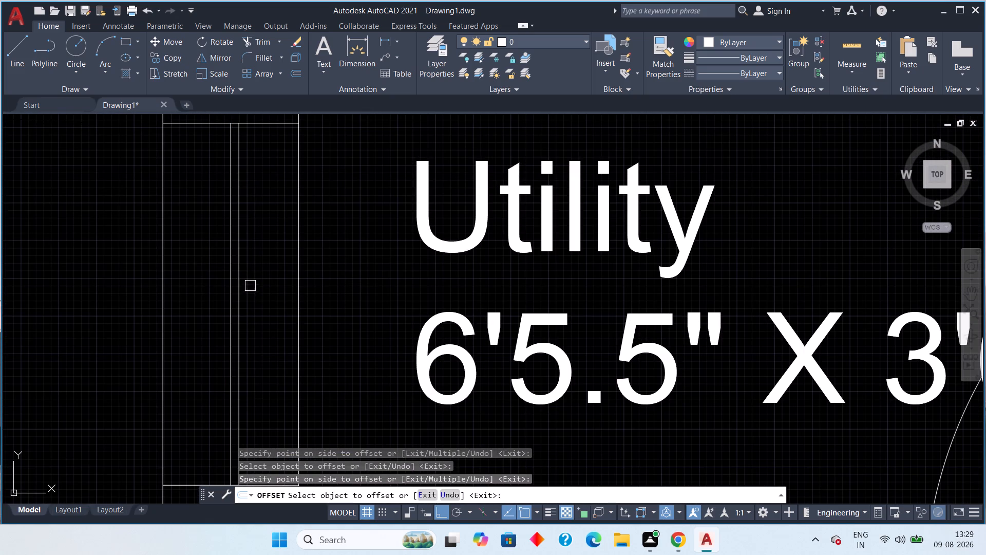
left_click_drag(229, 300, 217, 303)
left_click(210, 306)
Offset the glazing line of the upper unit's Kitchen window by 0.5" to both sides.
middle_click_drag(203, 329, 209, 50)
scroll(209, 39, "down", 5)
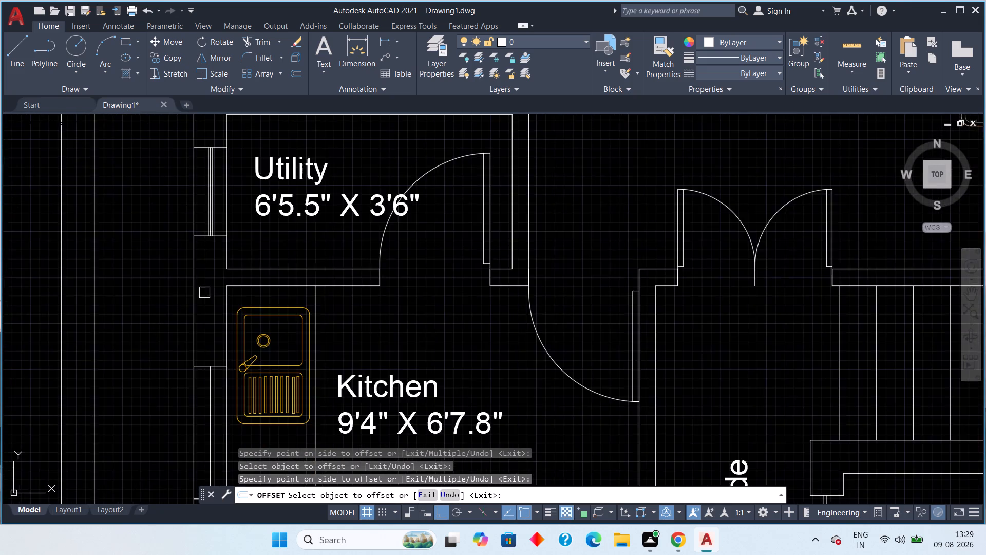
scroll(205, 313, "down", 1)
middle_click_drag(204, 316, 221, 109)
scroll(221, 217, "up", 3)
left_click(230, 190)
left_click(244, 188)
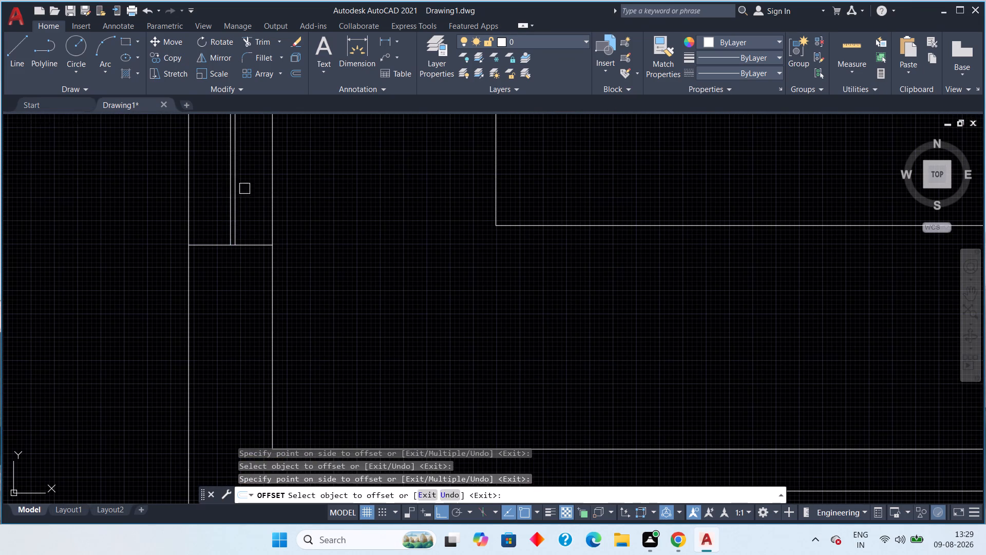
left_click_drag(226, 203, 217, 205)
left_click(205, 212)
Offset the glazing line of the lower unit's Kitchen window by 0.5" to both sides.
middle_click_drag(207, 262, 208, 18)
scroll(207, 16, "down", 4)
middle_click_drag(219, 232, 217, 93)
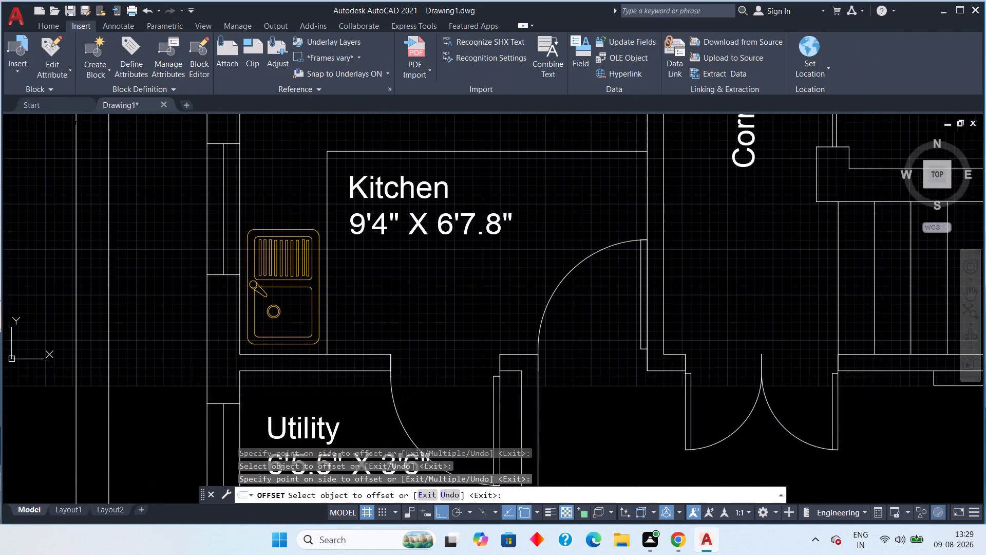
middle_click_drag(217, 93, 217, 89)
scroll(226, 203, "up", 2)
left_click_drag(218, 206, 223, 203)
left_click(254, 194)
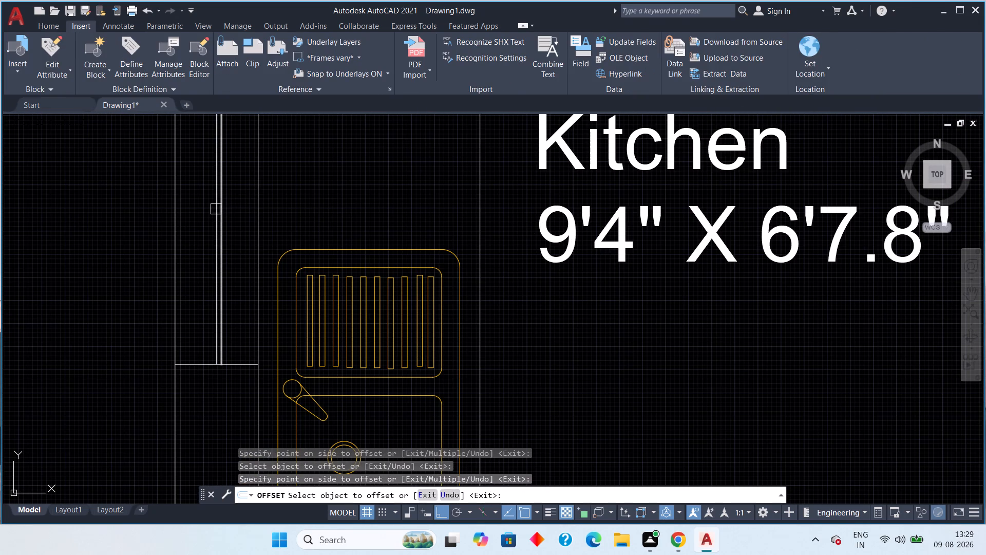
left_click_drag(212, 209, 178, 211)
left_click(151, 220)
Offset the glazing line of the lower unit's Utility window by 0.5" to both sides.
middle_click_drag(193, 265, 263, 0)
scroll(263, 0, "down", 1)
scroll(261, 292, "down", 2)
middle_click_drag(263, 272, 263, 129)
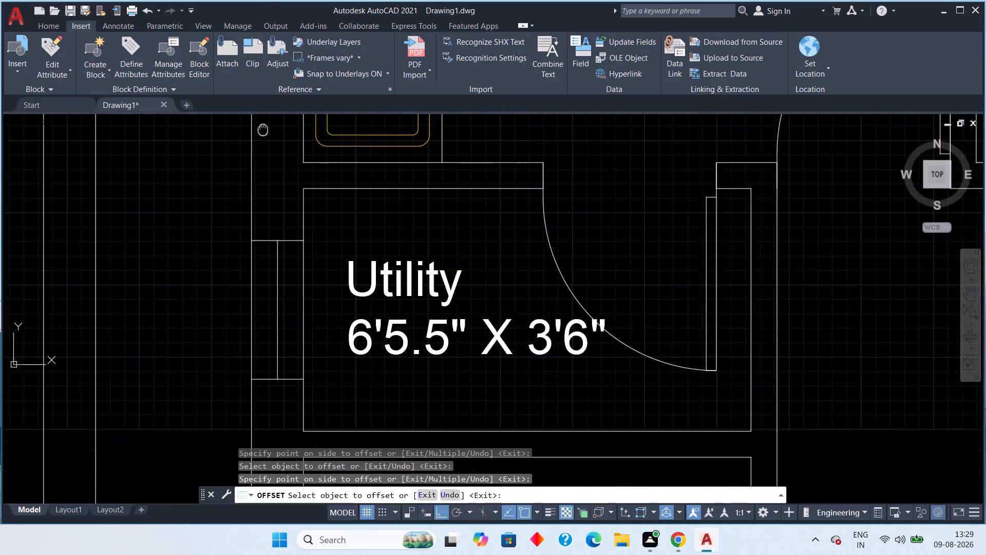
middle_click_drag(263, 129, 261, 119)
scroll(263, 129, "down", 1)
scroll(264, 199, "up", 5)
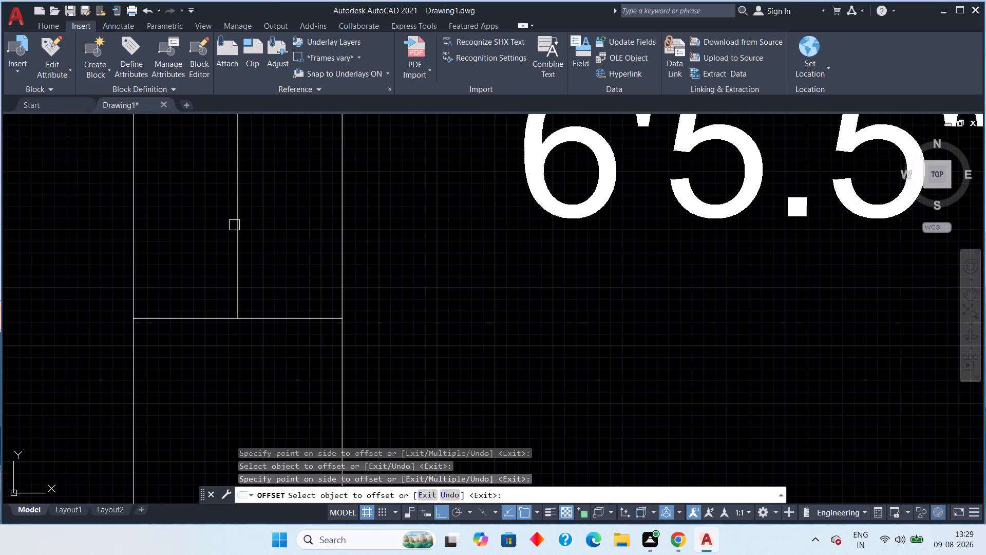
left_click(238, 218)
left_click(249, 216)
left_click_drag(237, 221, 225, 225)
left_click(208, 231)
Offset the glazing line of the lower unit's C.TOI window by 0.5" to both sides.
middle_click_drag(208, 234, 243, 27)
scroll(244, 28, "down", 2)
scroll(240, 264, "down", 3)
middle_click_drag(237, 274, 248, 98)
scroll(248, 198, "up", 2)
left_click(296, 201)
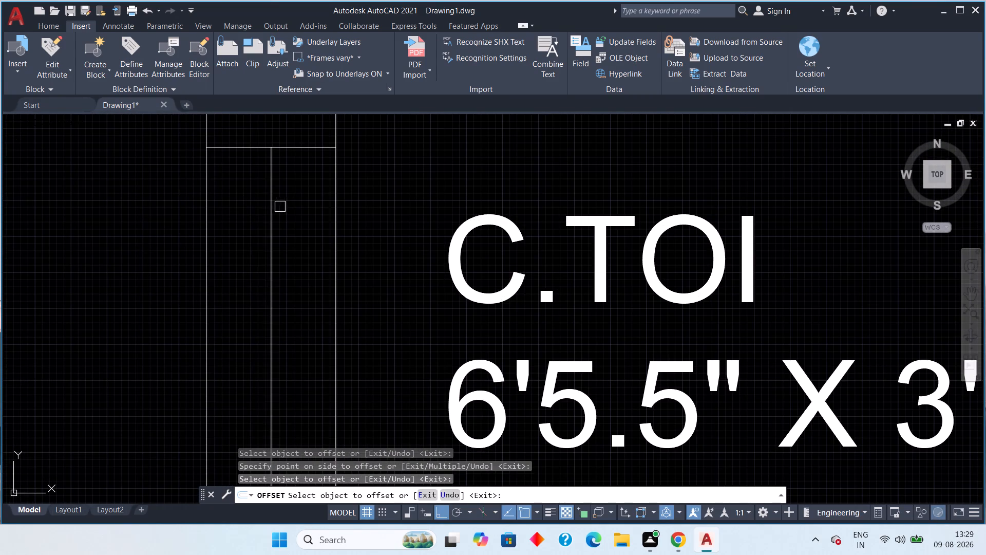
left_click_drag(272, 209, 279, 206)
left_click(290, 200)
left_click_drag(268, 212, 245, 215)
left_click(224, 220)
Offset the glazing line of the lower unit's A.TOI window by 0.5" to both sides and end the Offset command.
scroll(234, 202, "down", 3)
middle_click_drag(249, 215, 249, 214)
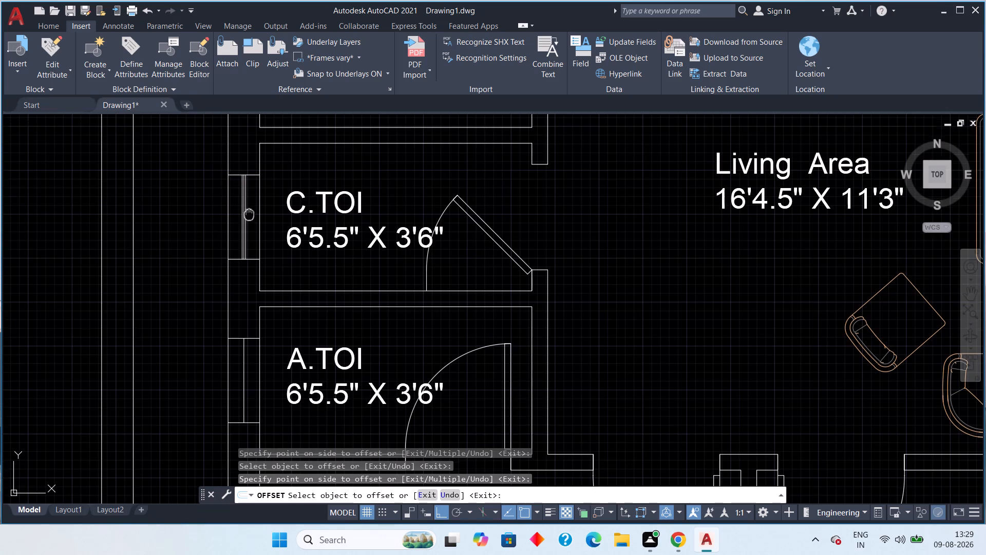
middle_click_drag(249, 214, 266, 33)
scroll(258, 188, "up", 2)
left_click(264, 189)
left_click(278, 180)
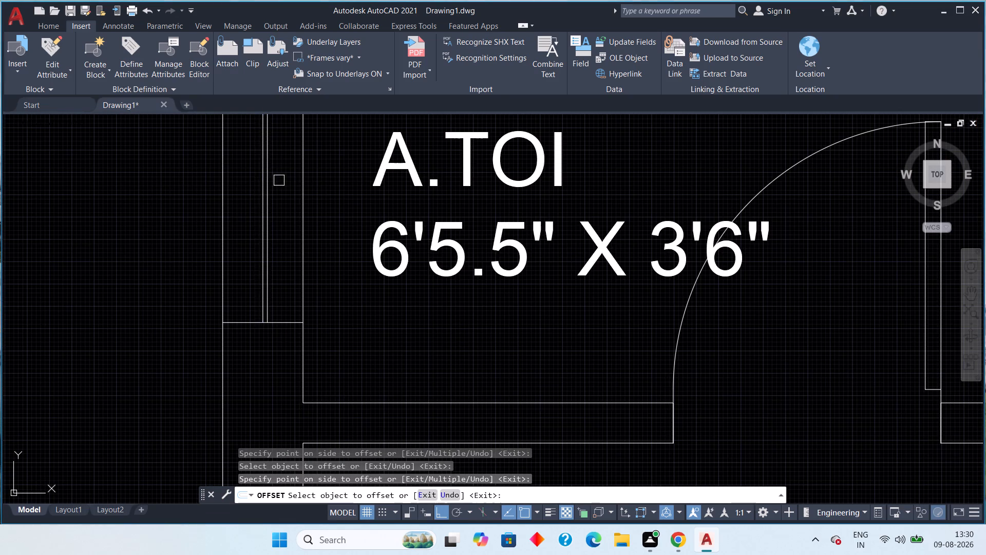
left_click_drag(256, 197, 249, 199)
left_click(246, 201)
left_click_drag(264, 193, 252, 198)
left_click(244, 200)
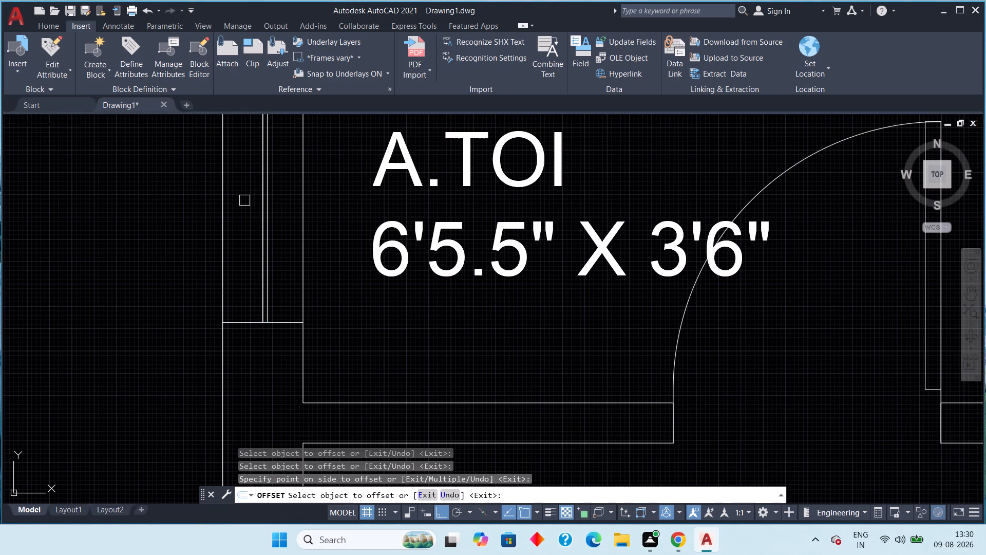
left_click_drag(262, 196, 253, 200)
left_click(244, 206)
scroll(246, 201, "down", 1)
middle_click_drag(247, 205, 256, 152)
key("Escape")
key("Escape")
Erase the overlapping middle glazing lines from the window opening beside the lower unit's A.TOI.
scroll(257, 159, "up", 4)
left_click(300, 183)
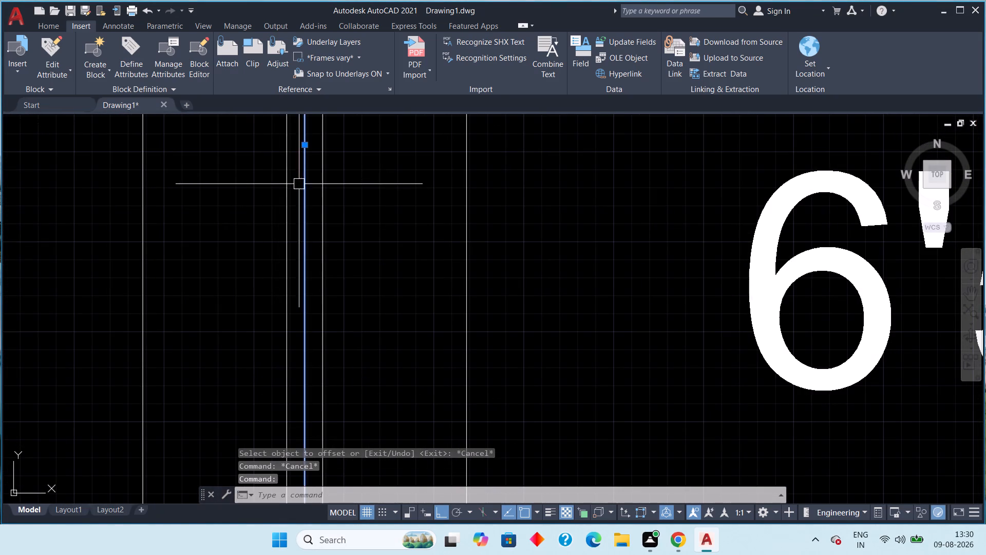
key("Delete")
scroll(306, 136, "down", 5)
middle_click_drag(304, 158, 294, 309)
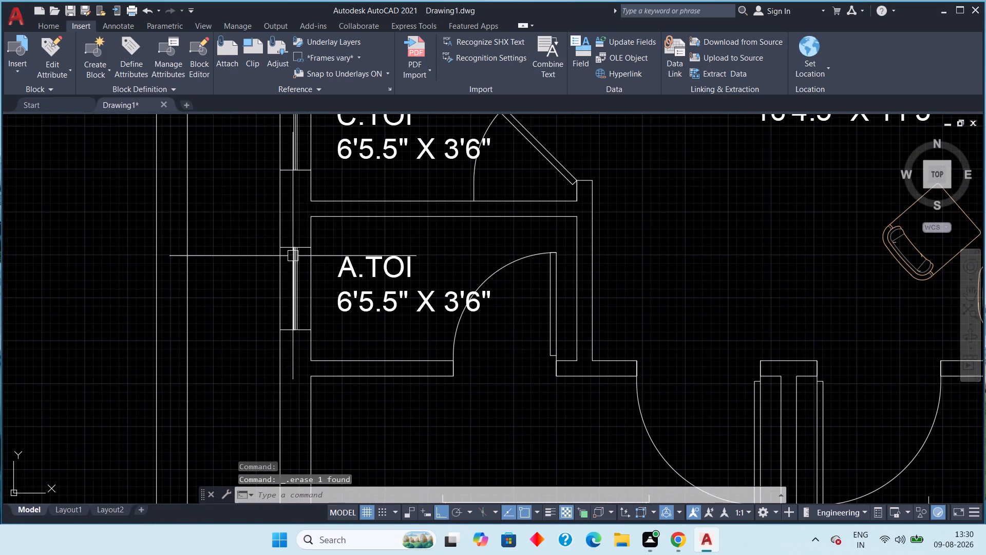
middle_click_drag(293, 195, 286, 269)
scroll(282, 327, "up", 4)
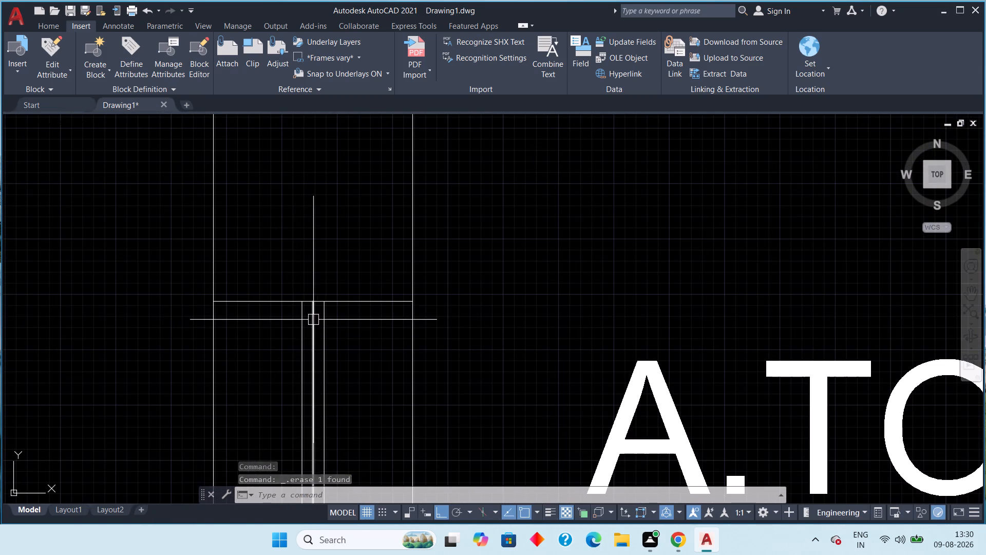
left_click(313, 320)
key("Delete")
Erase the middle glazing lines from the window openings beside the lower unit's C.TOI and Utility.
middle_click_drag(295, 179, 281, 390)
scroll(281, 390, "down", 3)
scroll(287, 224, "up", 2)
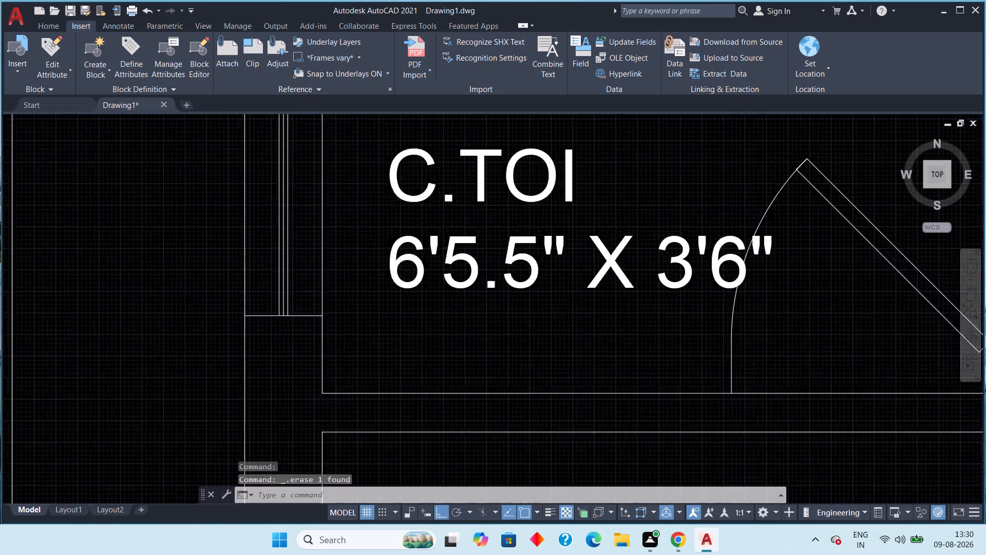
scroll(287, 224, "up", 2)
left_click(269, 247)
key("Delete")
scroll(292, 219, "down", 3)
middle_click_drag(295, 223, 287, 395)
scroll(288, 391, "down", 2)
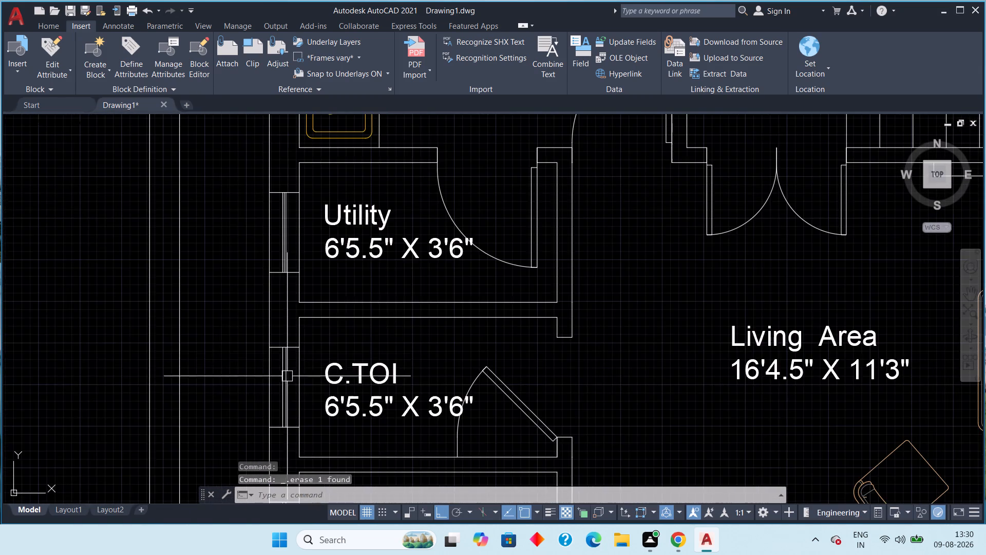
scroll(285, 230, "up", 4)
left_click(270, 257)
key("Delete")
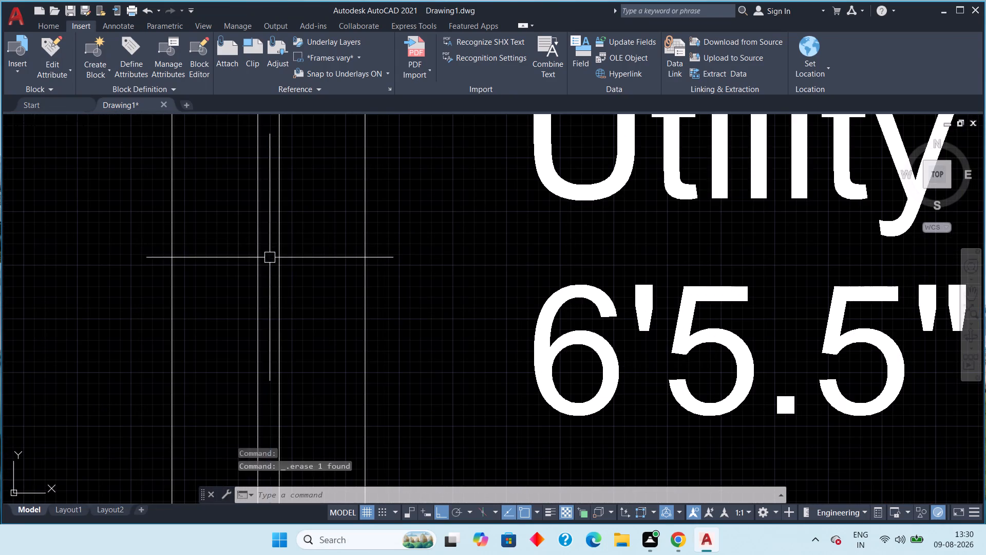
Erase the middle glazing line from the window opening beside the lower unit's Kitchen.
scroll(272, 209, "down", 3)
middle_click_drag(272, 205, 265, 374)
middle_click_drag(261, 187, 243, 377)
scroll(255, 251, "down", 1)
scroll(242, 268, "up", 4)
left_click(259, 287)
key("Delete")
Erase the middle glazing line from the window opening beside the upper unit's Kitchen.
scroll(251, 266, "down", 3)
middle_click_drag(254, 282, 258, 438)
scroll(249, 275, "down", 4)
middle_click_drag(244, 250, 229, 395)
scroll(231, 351, "up", 5)
middle_click_drag(240, 395, 227, 320)
scroll(240, 378, "up", 2)
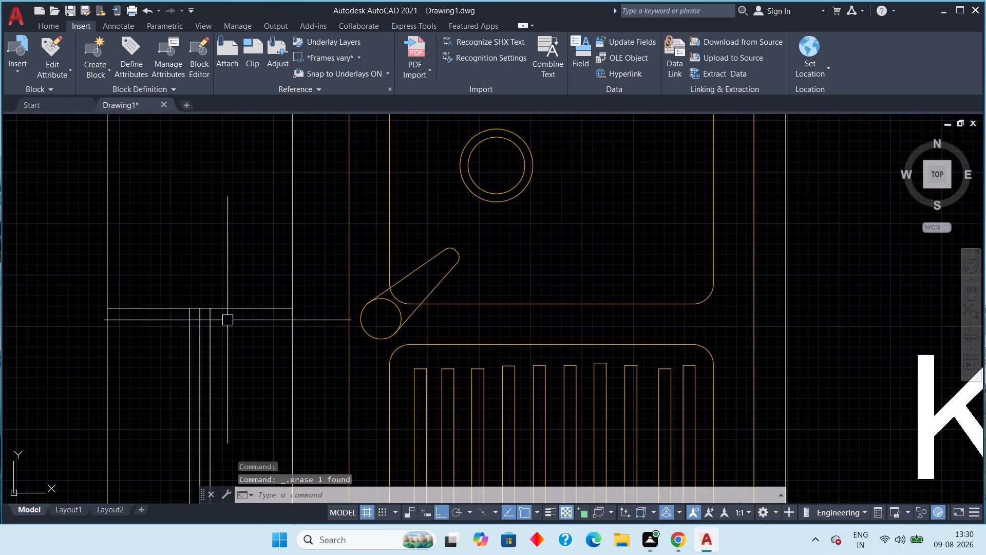
scroll(217, 340, "up", 3)
left_click(143, 391)
key("Delete")
Erase the middle glazing line from the window opening beside the upper unit's Utility.
scroll(159, 376, "down", 3)
scroll(210, 360, "down", 2)
middle_click_drag(222, 379, 262, 461)
scroll(234, 360, "down", 4)
middle_click_drag(240, 338, 259, 450)
scroll(226, 318, "up", 4)
scroll(280, 329, "up", 1)
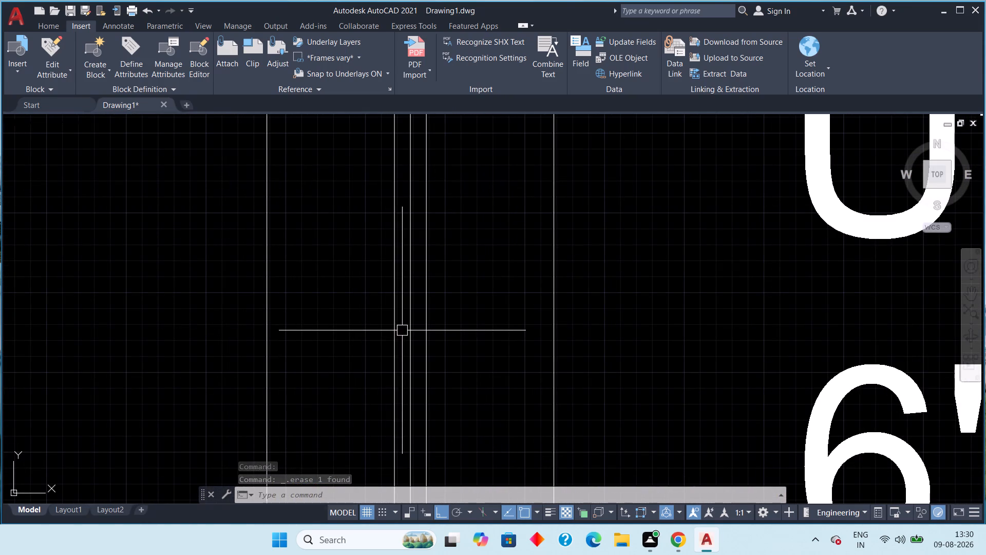
left_click(407, 328)
key("Delete")
Erase the middle glazing lines from the window openings beside the upper unit's C.TOI and A.TOI.
scroll(341, 316, "down", 2)
middle_click_drag(337, 283, 317, 516)
scroll(337, 287, "down", 1)
scroll(307, 467, "down", 2)
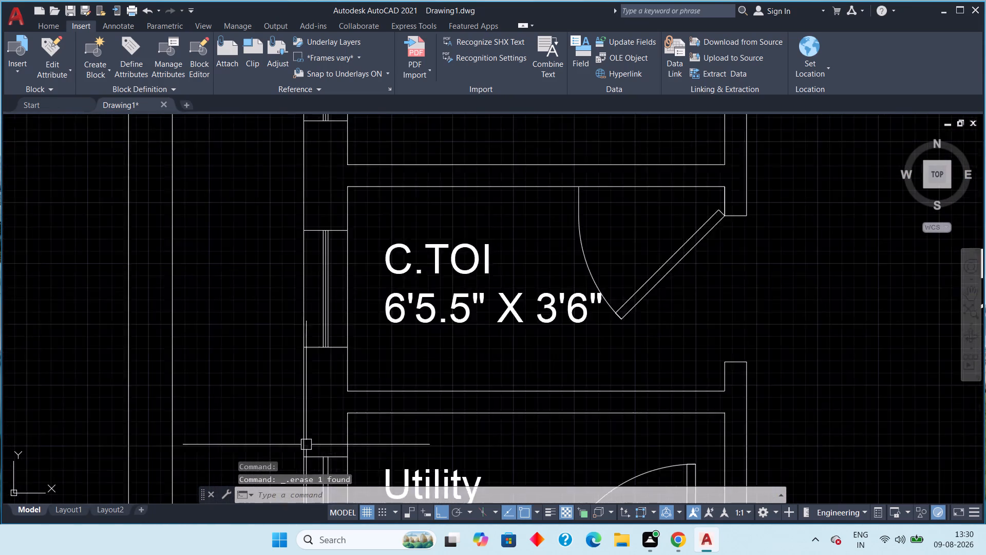
scroll(327, 350, "up", 5)
middle_click_drag(258, 368, 314, 372)
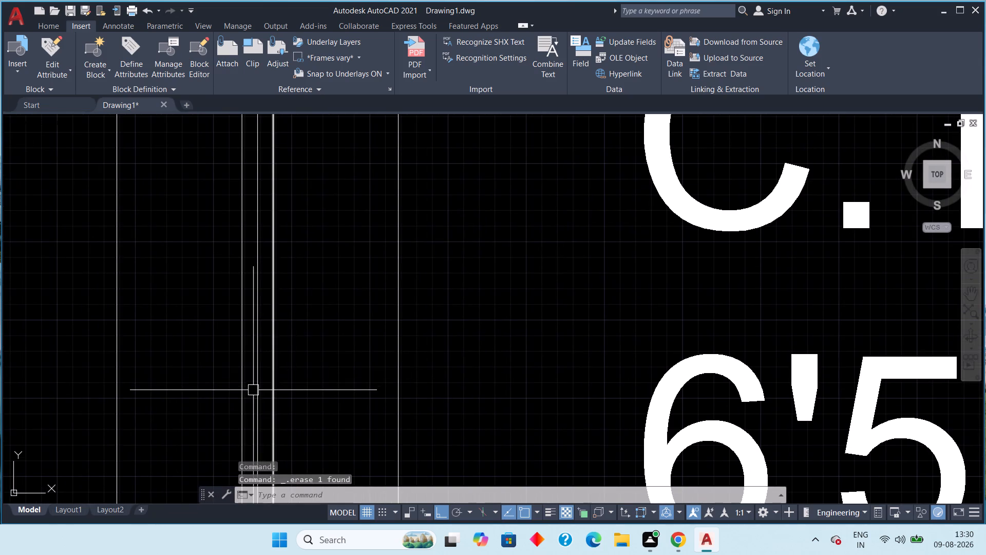
left_click(258, 387)
key("Delete")
scroll(221, 346, "down", 4)
middle_click_drag(228, 323, 217, 472)
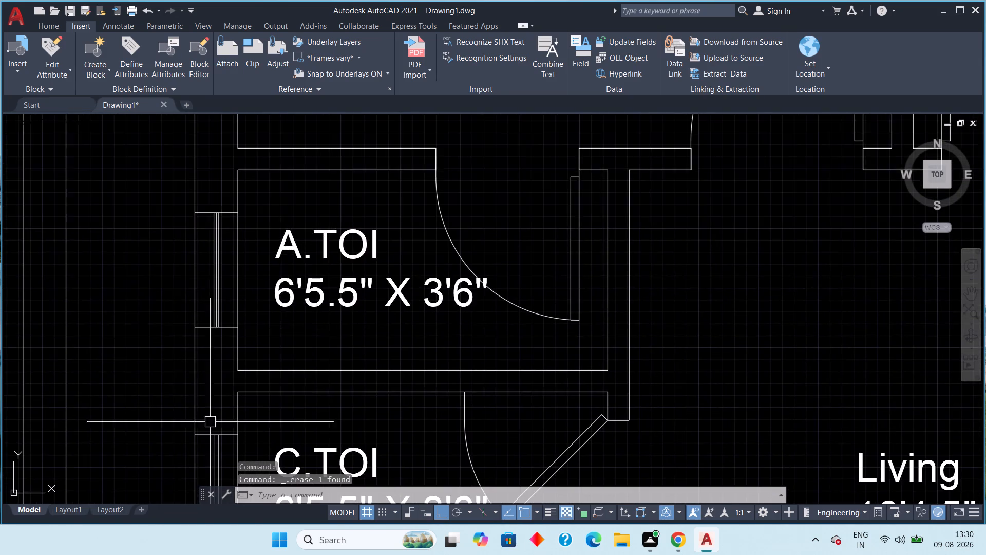
scroll(213, 318, "up", 4)
left_click(214, 307)
key("Delete")
scroll(217, 307, "down", 4)
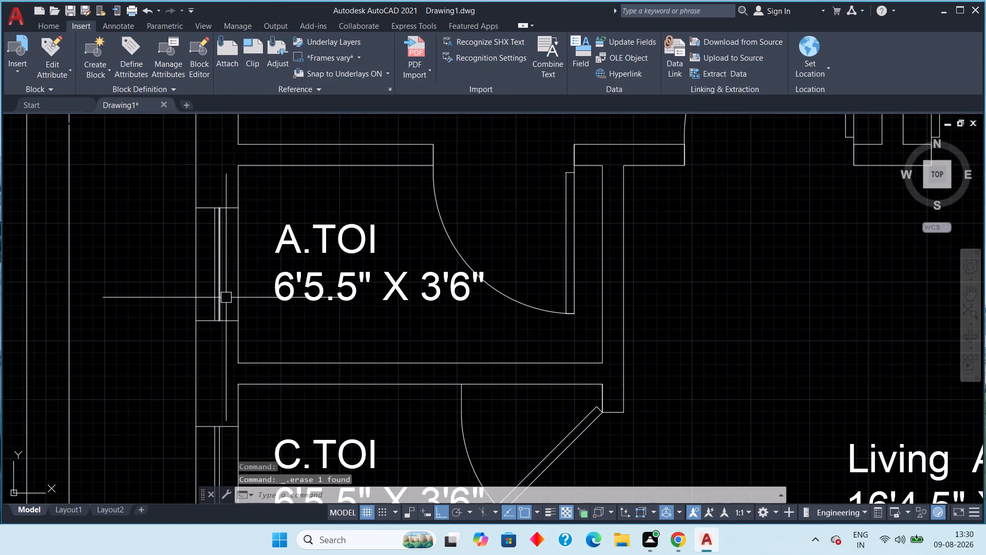
Examine the whole floor plan across both units, including the window column, kitchens, corridor and stair area.
middle_click_drag(228, 306, 227, 424)
scroll(232, 377, "down", 3)
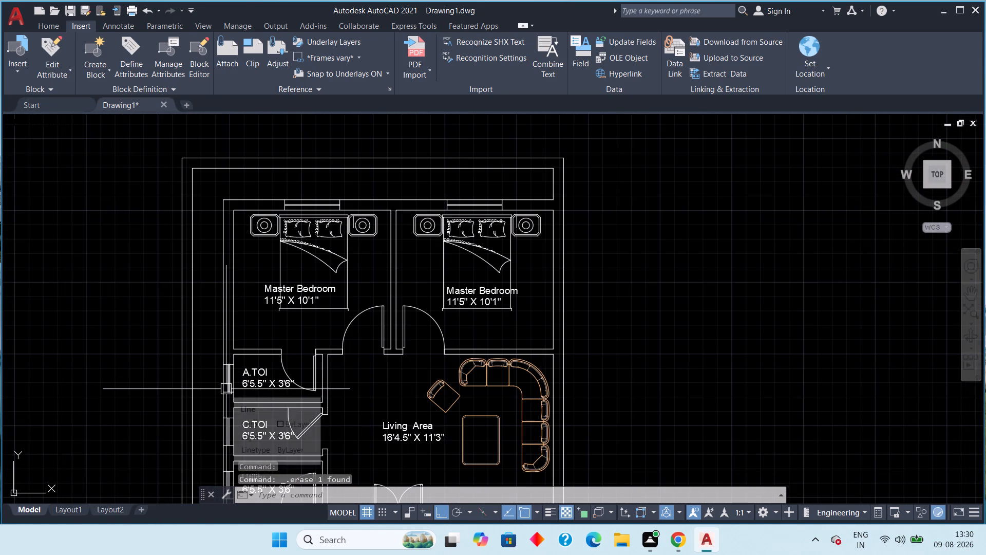
scroll(226, 389, "up", 4)
scroll(374, 404, "down", 4)
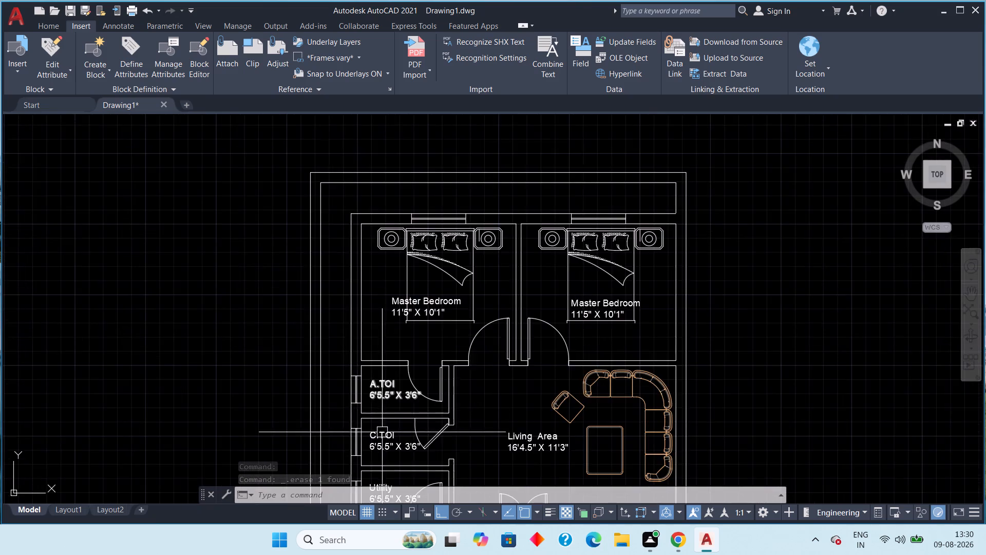
middle_click_drag(379, 424, 336, 199)
scroll(348, 358, "down", 3)
middle_click_drag(349, 334, 321, 277)
scroll(323, 299, "up", 3)
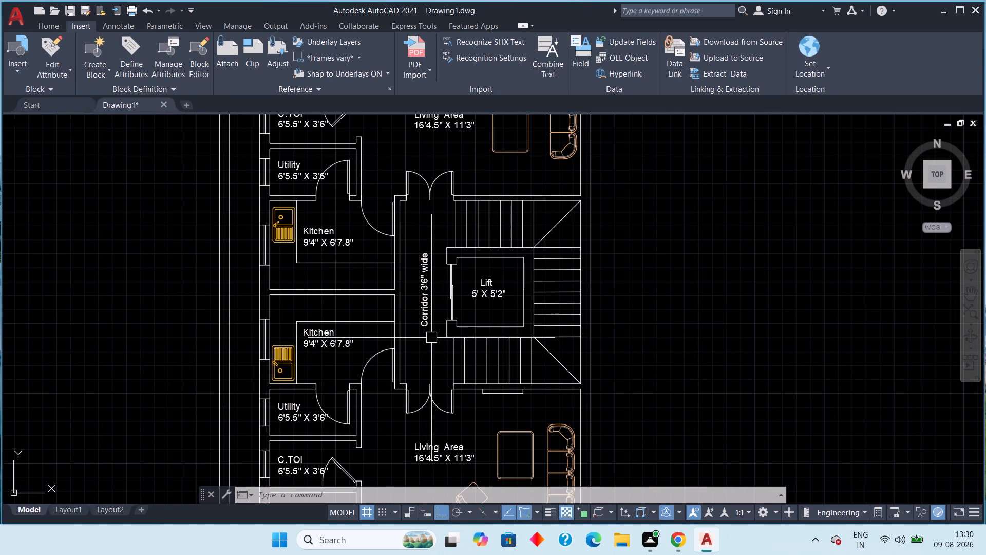
scroll(406, 355, "down", 1)
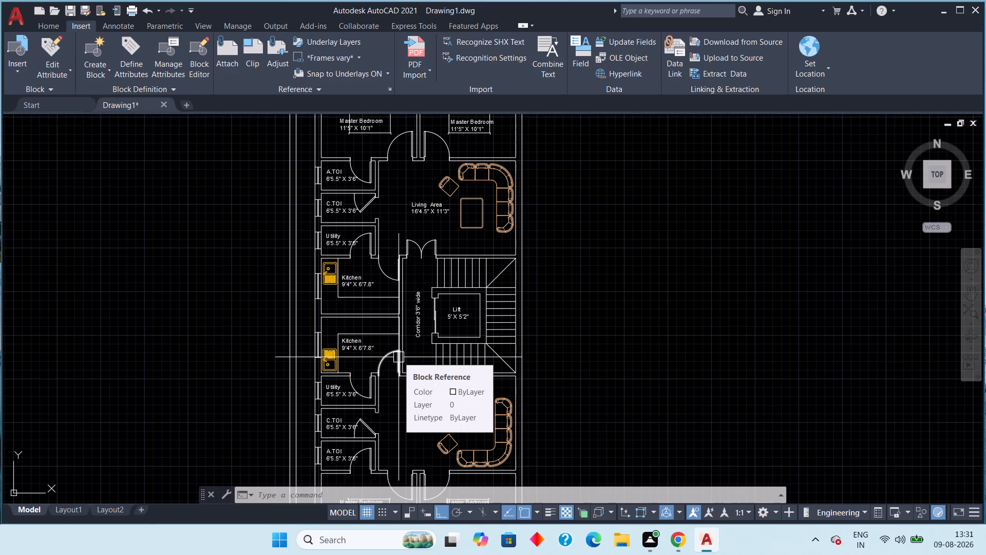
scroll(399, 357, "down", 1)
middle_click_drag(509, 414, 517, 332)
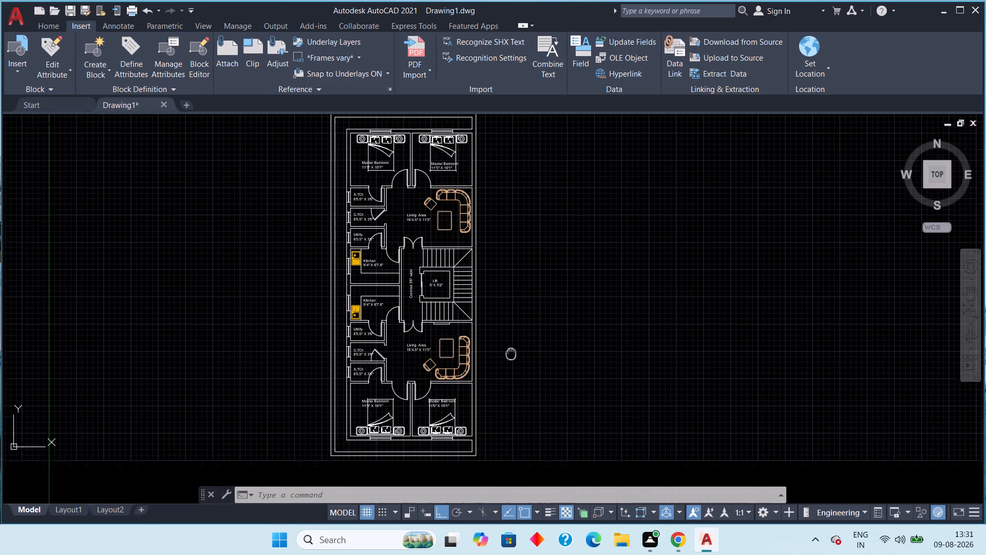
Draw a line across the outer boundary wall at its lower-left corner, from the inner corner straight down to the outer wall line.
middle_click_drag(517, 332, 551, 266)
scroll(472, 373, "up", 2)
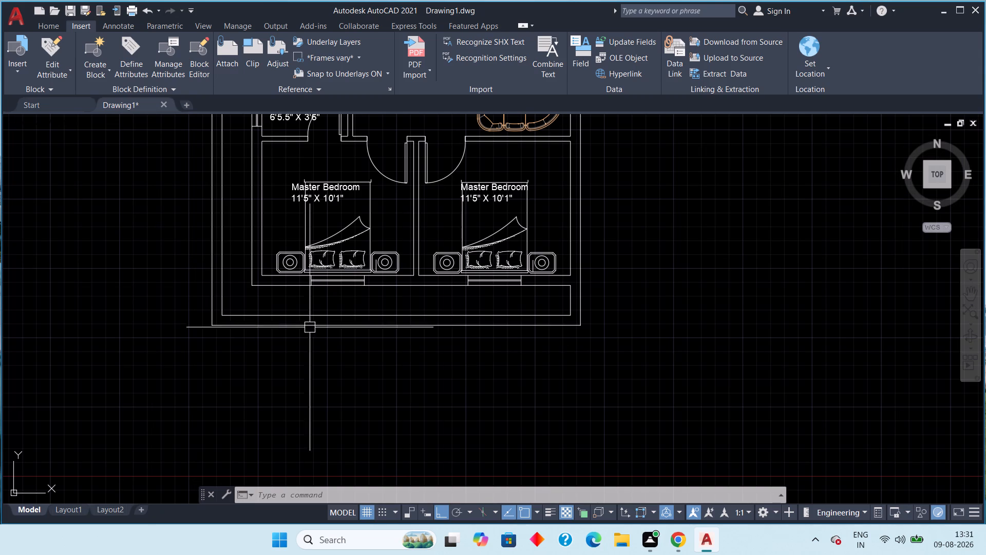
middle_click_drag(271, 357, 362, 354)
key("l")
key("space")
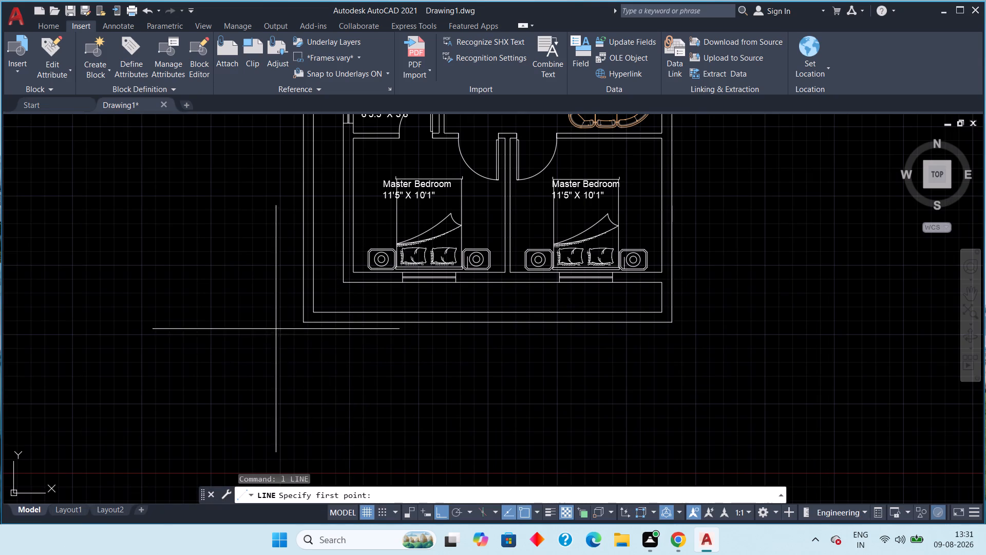
scroll(299, 310, "up", 4)
left_click(369, 338)
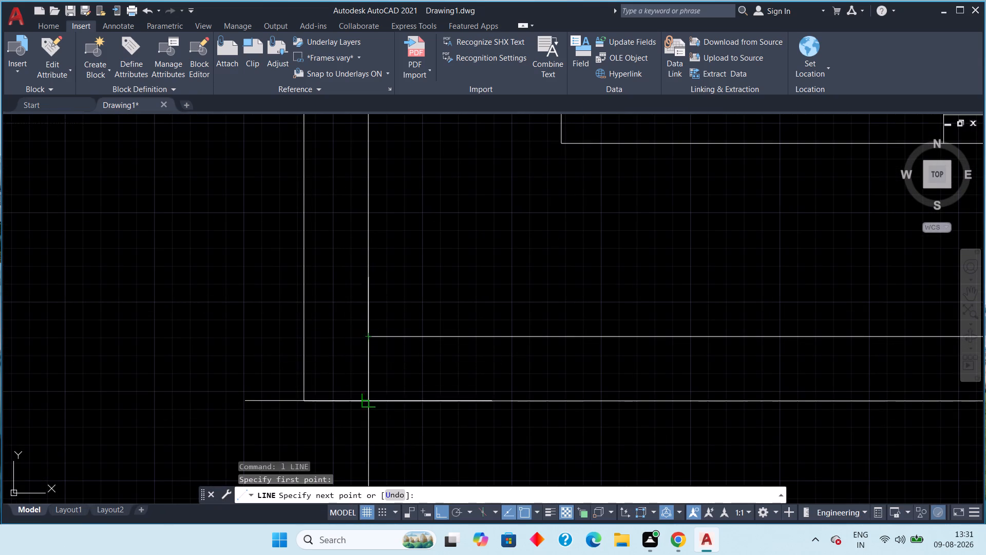
left_click(363, 399)
key("Escape")
key("Escape")
Draw a matching line across the outer boundary wall at its lower-right corner, from the inner corner down to the outer wall line.
scroll(508, 377, "down", 2)
scroll(601, 378, "down", 1)
middle_click_drag(599, 377, 297, 318)
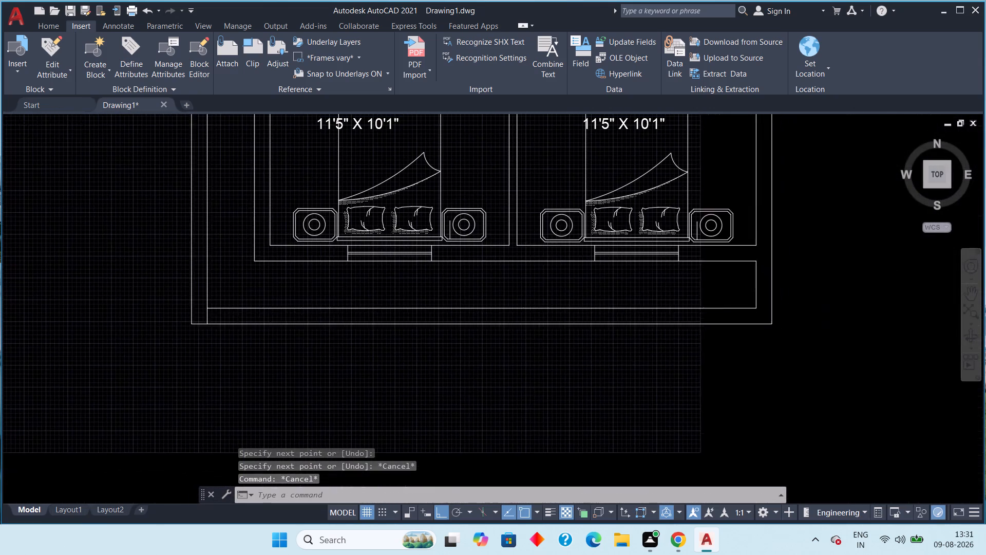
scroll(751, 312, "up", 3)
key("space")
left_click(758, 301)
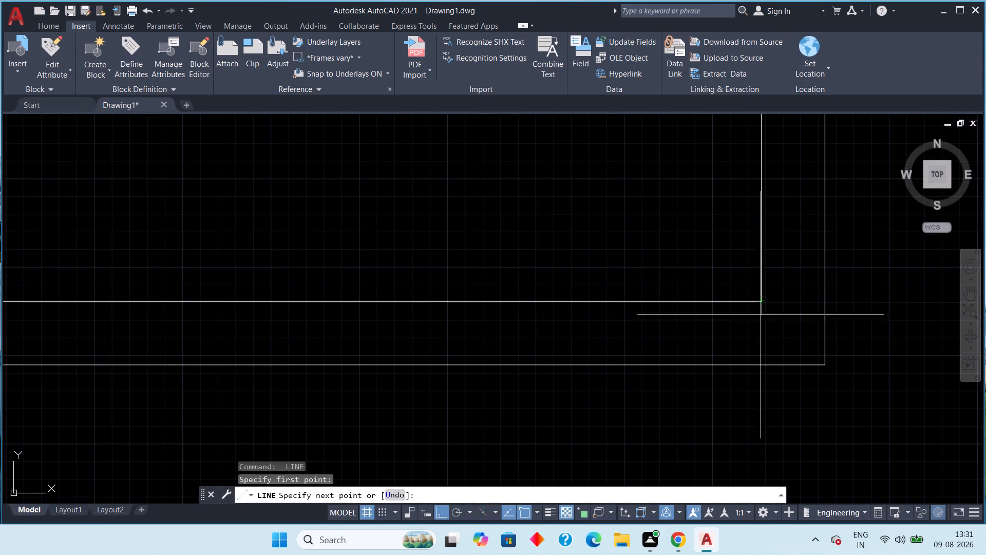
left_click(763, 361)
key("Escape")
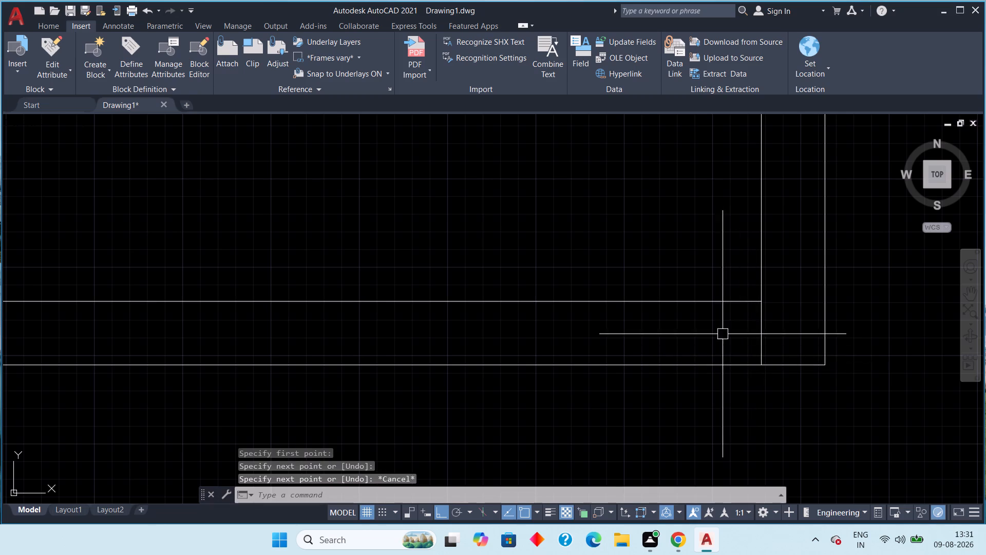
Offset the two corner lines across the lower boundary wall by 2' inward and end the Offset command.
scroll(723, 334, "up", 1)
type("off")
key("space")
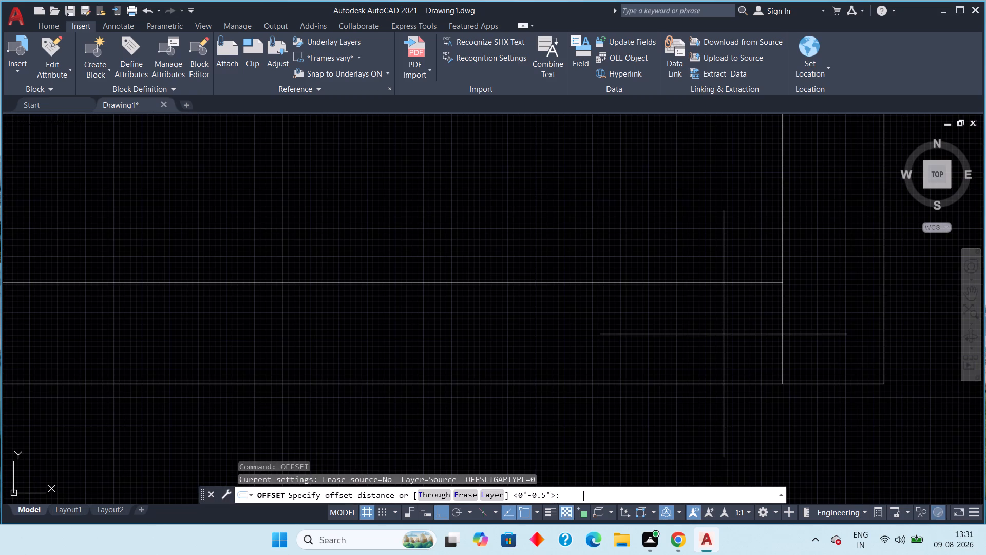
type("2'")
key("space")
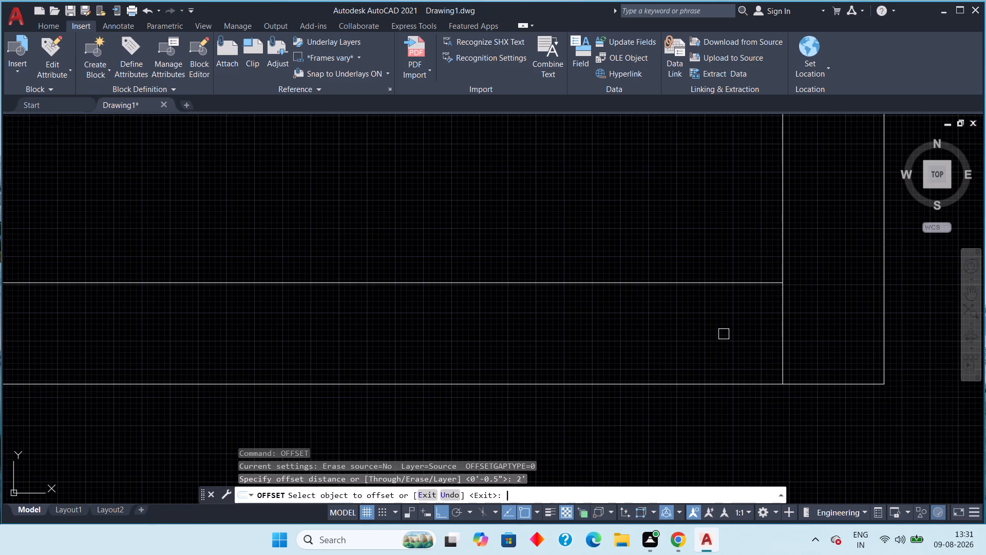
left_click_drag(785, 329, 779, 330)
left_click(728, 344)
scroll(724, 345, "down", 3)
middle_click_drag(570, 350, 882, 316)
scroll(886, 314, "down", 1)
scroll(453, 304, "up", 4)
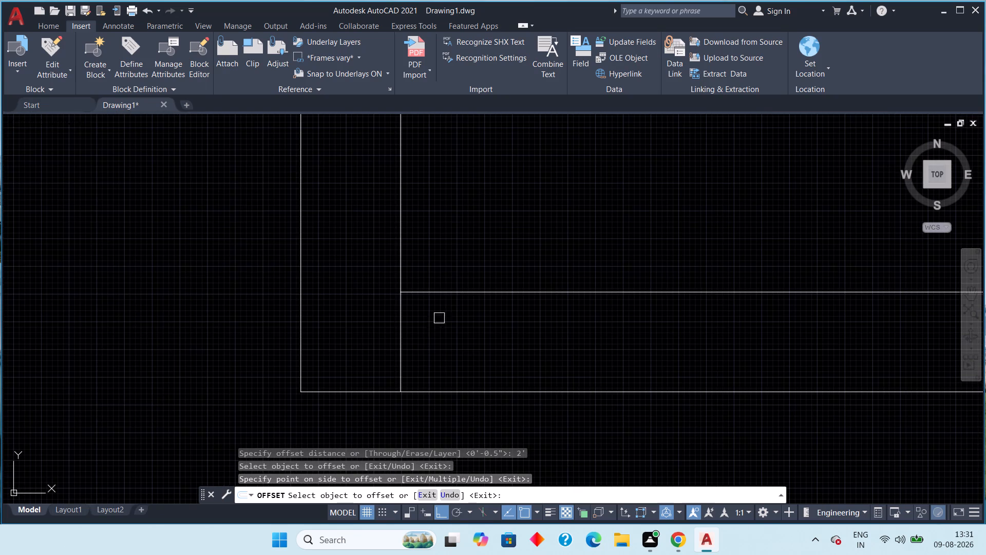
left_click_drag(400, 353, 405, 351)
left_click(520, 340)
key("Escape")
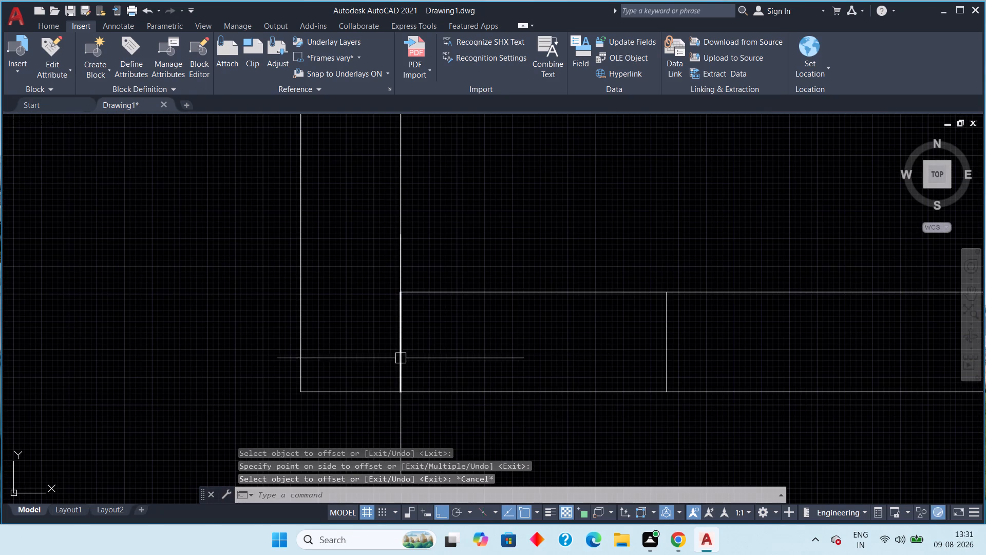
Erase the two original lines at the inner corners of the lower boundary wall, keeping the 2' offset copies.
left_click(401, 358)
key("Delete")
scroll(423, 366, "down", 5)
middle_click_drag(628, 338, 449, 323)
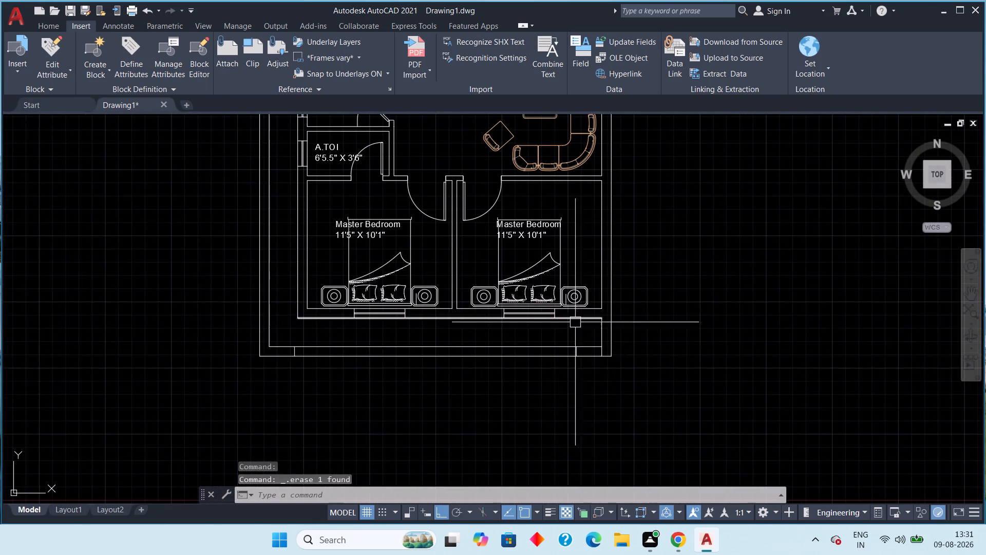
scroll(593, 328, "up", 4)
middle_click_drag(615, 412, 563, 291)
left_click(596, 349)
key("Delete")
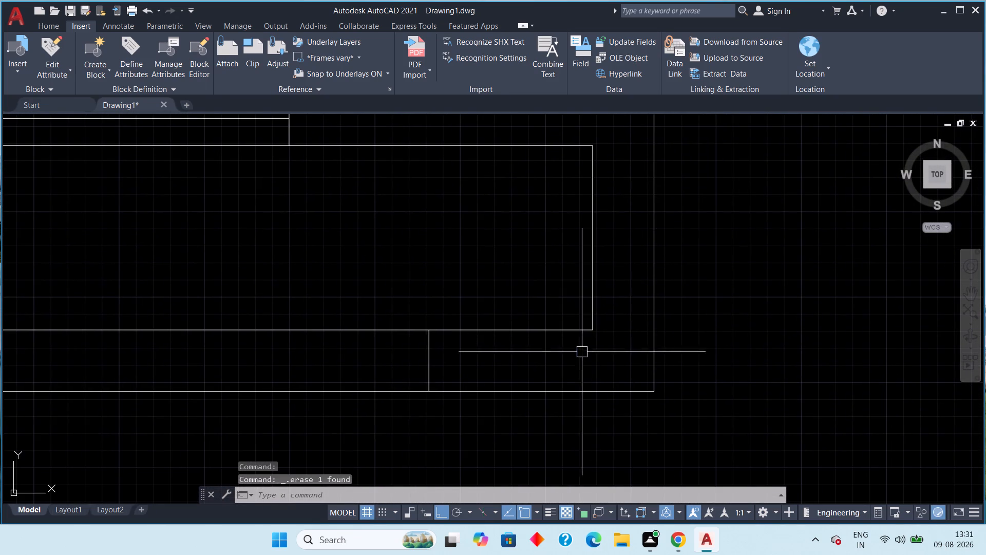
Offset the two remaining cross lines in the lower boundary wall by 10' toward the middle and end the command.
middle_click_drag(554, 295, 633, 302)
scroll(633, 301, "down", 1)
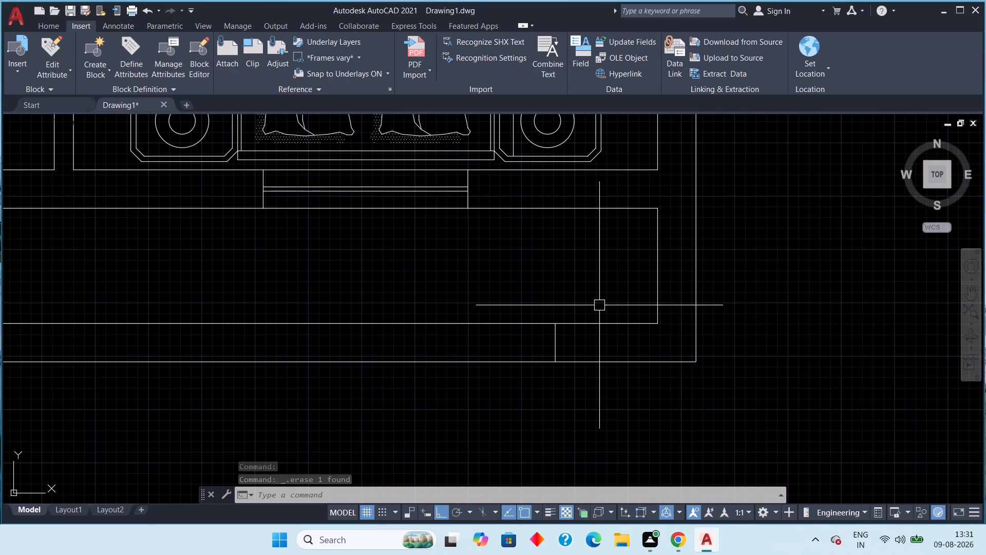
middle_click_drag(457, 283, 554, 254)
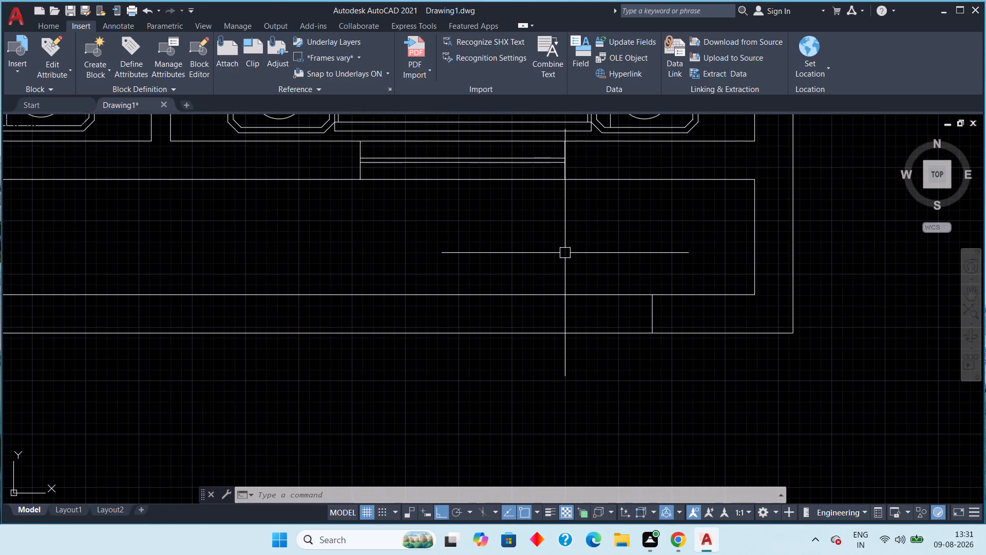
type("off 10'")
key("space")
left_click_drag(651, 319, 620, 315)
left_click(572, 314)
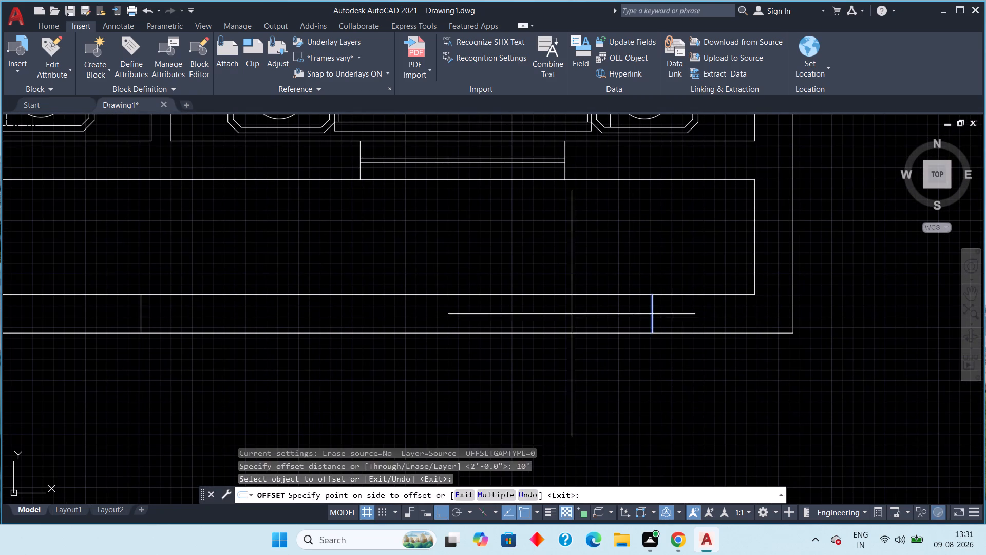
scroll(570, 314, "down", 1)
middle_click_drag(568, 314, 933, 310)
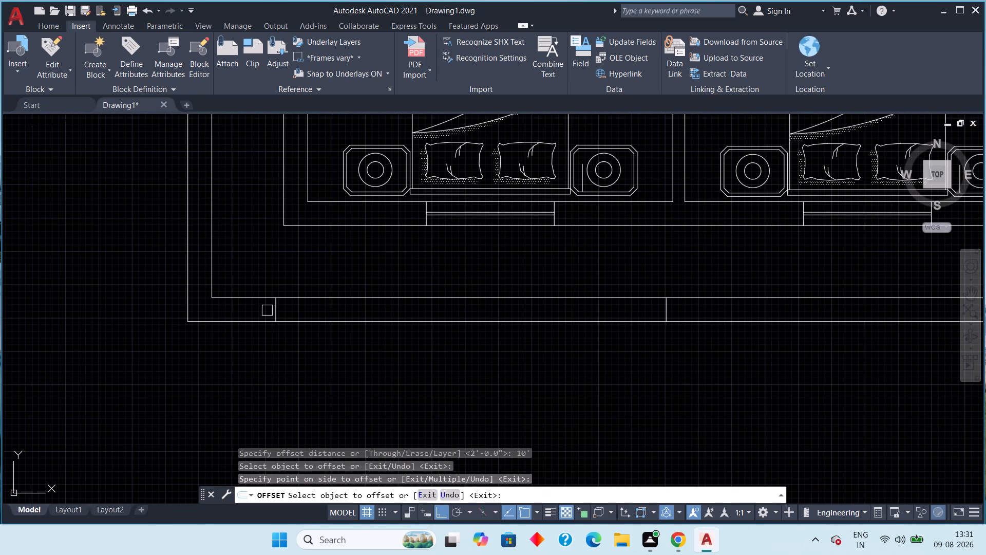
left_click_drag(277, 310, 307, 310)
left_click_drag(314, 311, 326, 311)
key("Escape")
key("Escape")
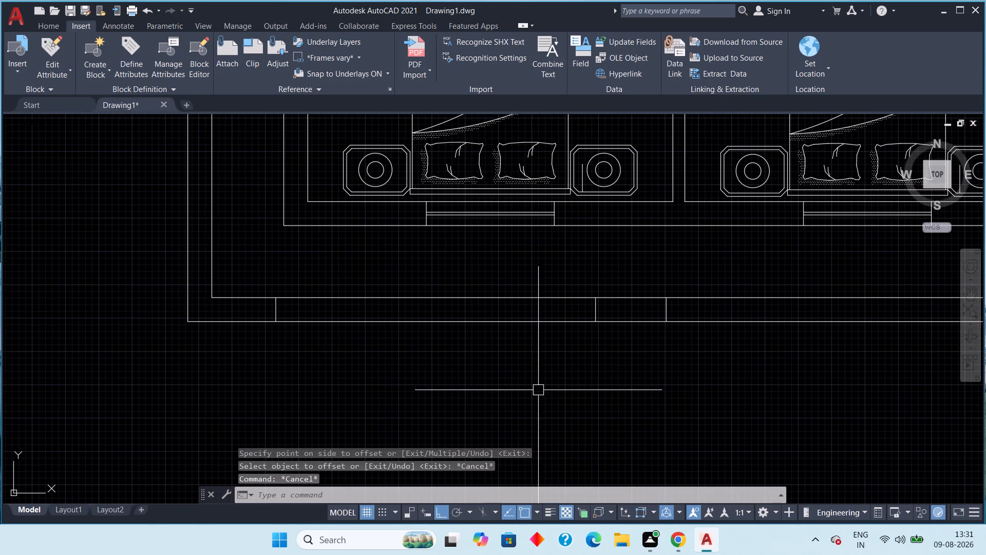
Trim the lower boundary wall's lines between the 10' offset marks at both openings and end the Trim command.
type("tr")
key("space")
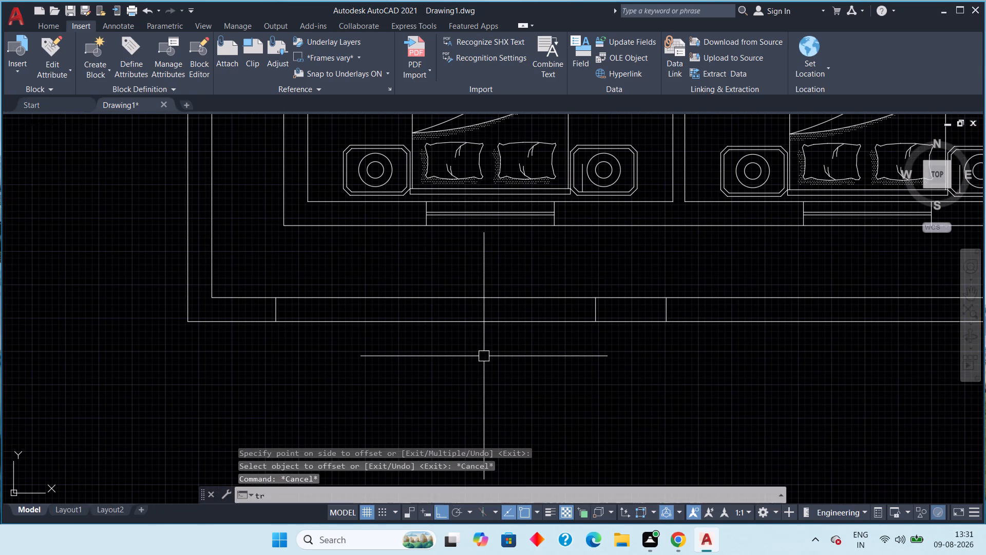
left_click_drag(486, 270, 481, 275)
left_click(432, 356)
left_click_drag(733, 267, 738, 277)
left_click(794, 363)
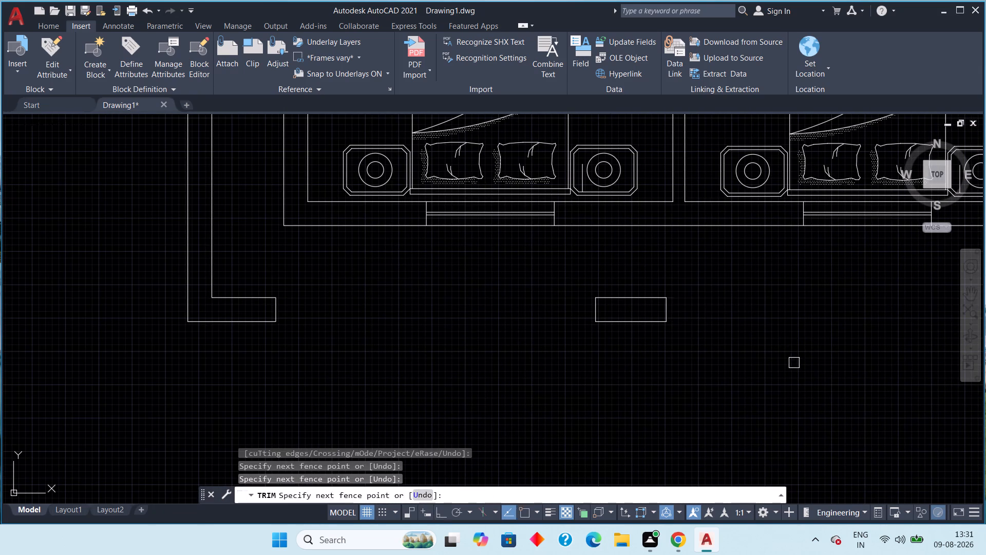
middle_click_drag(771, 353, 724, 350)
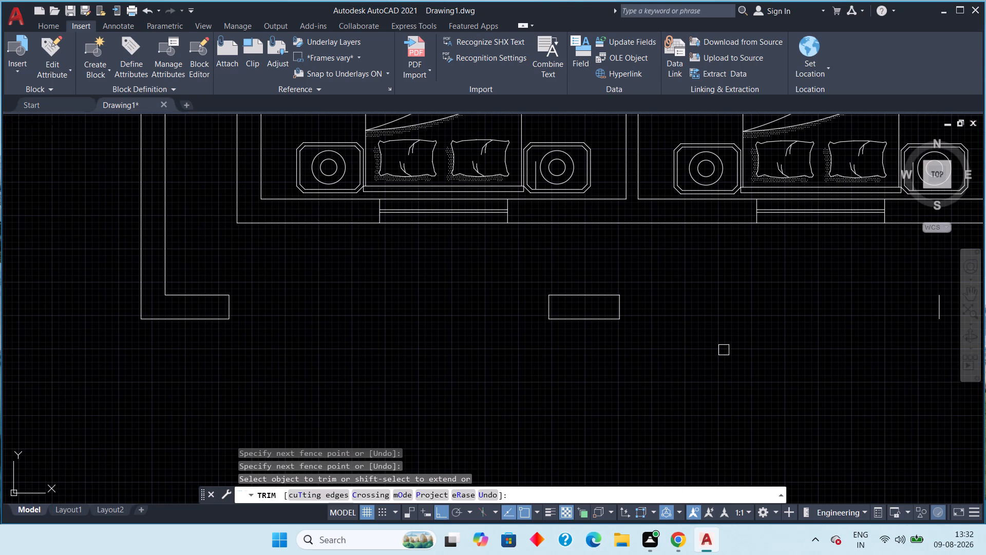
middle_click_drag(631, 339, 516, 312)
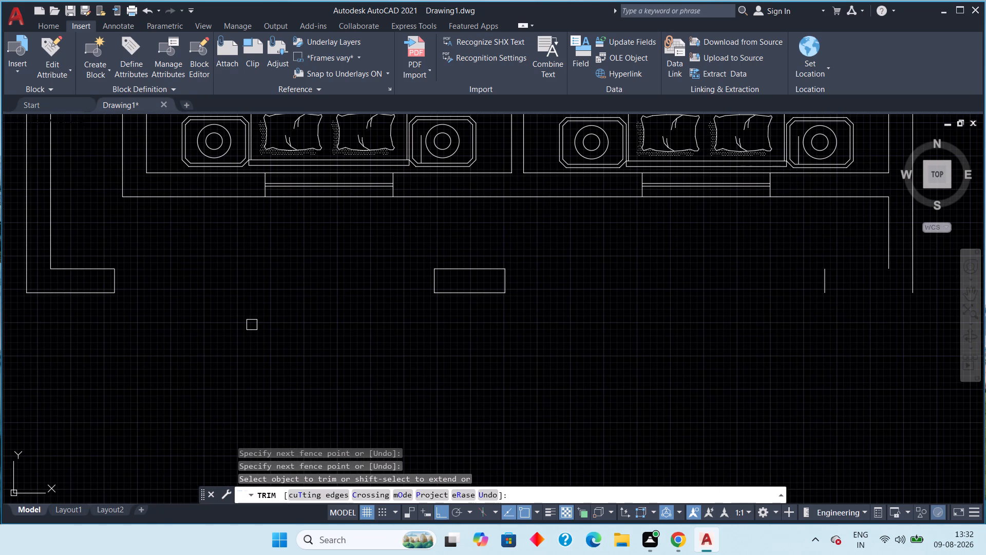
middle_click_drag(215, 318, 309, 358)
scroll(310, 358, "down", 1)
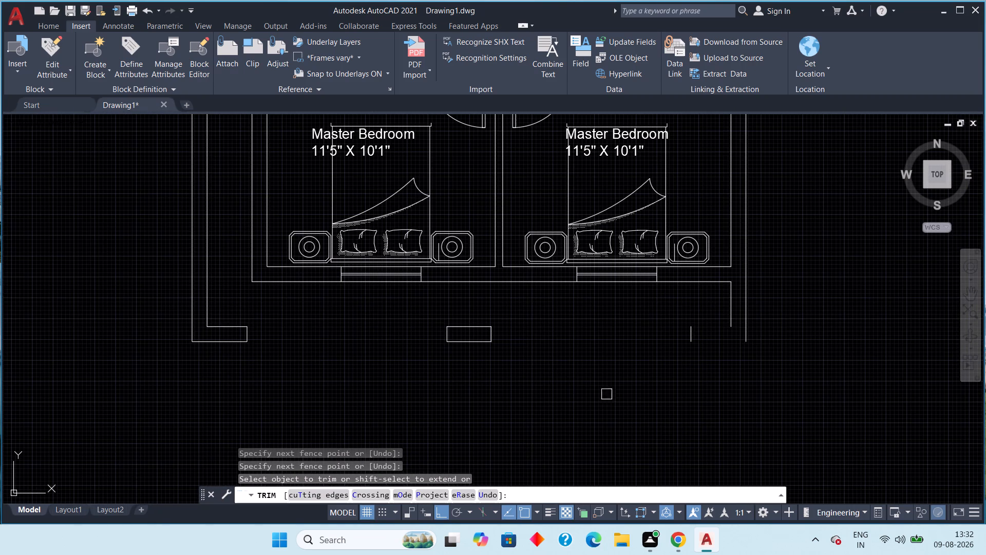
scroll(714, 345, "up", 1)
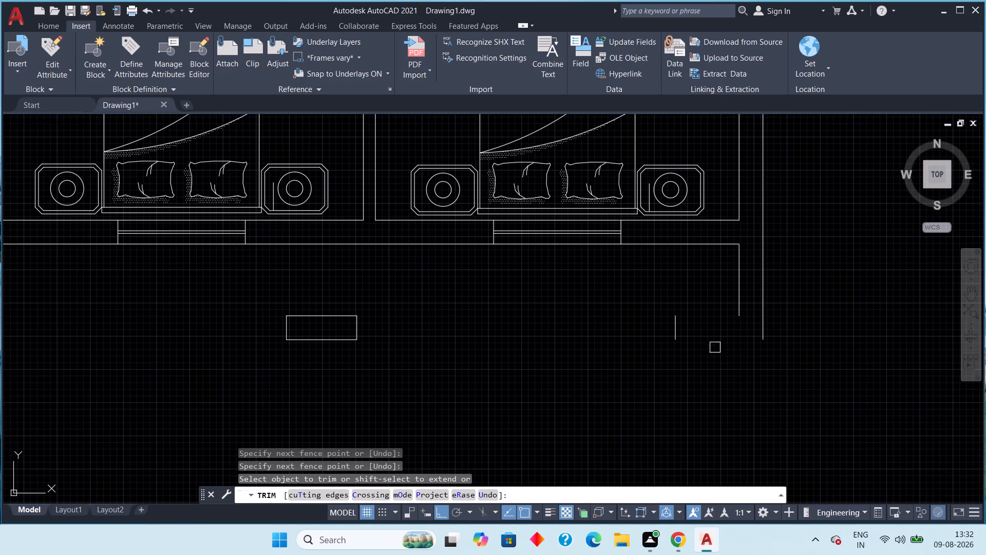
key("Escape")
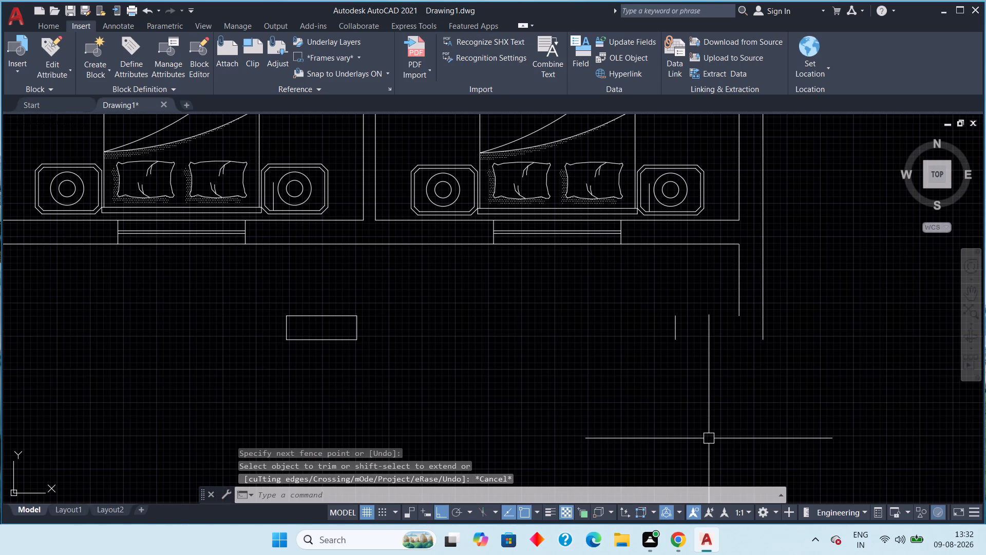
Undo the last trim on the lower boundary wall.
key("ctrl+z")
Trim the lower boundary wall's lines between the 10' offset marks at both openings, keeping the middle pier closed, and end the Trim command.
scroll(710, 419, "down", 2)
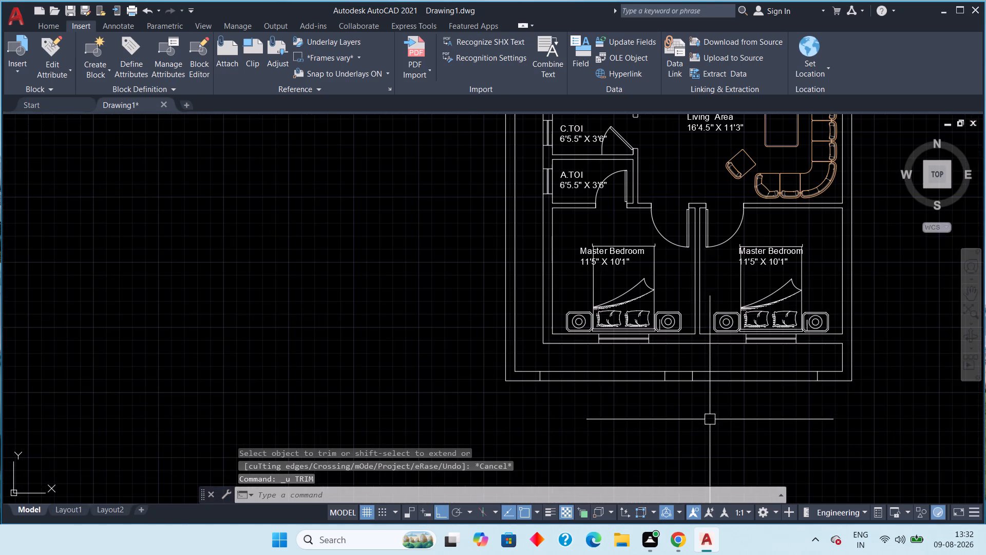
middle_click_drag(708, 414, 655, 378)
key("t")
key("r")
key("space")
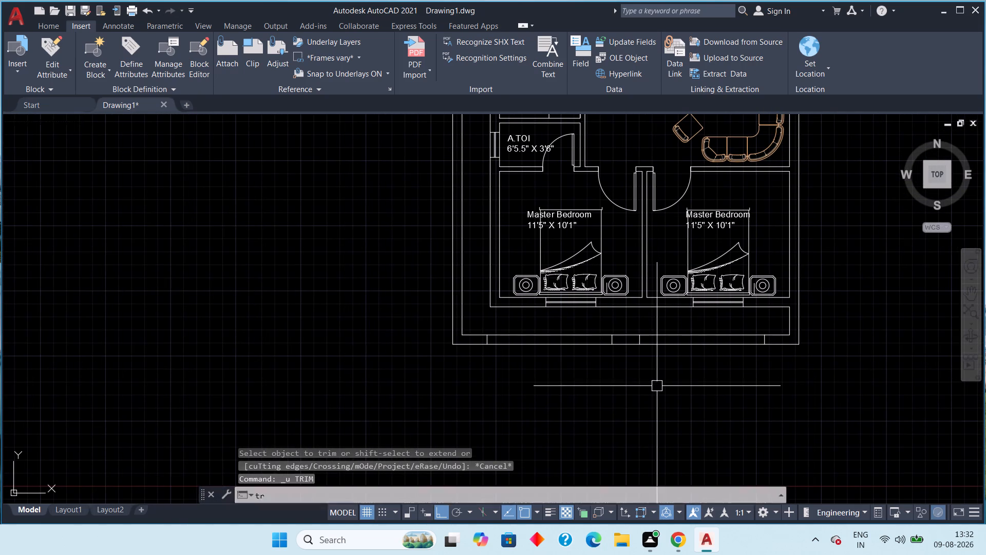
left_click(687, 325)
left_click(675, 367)
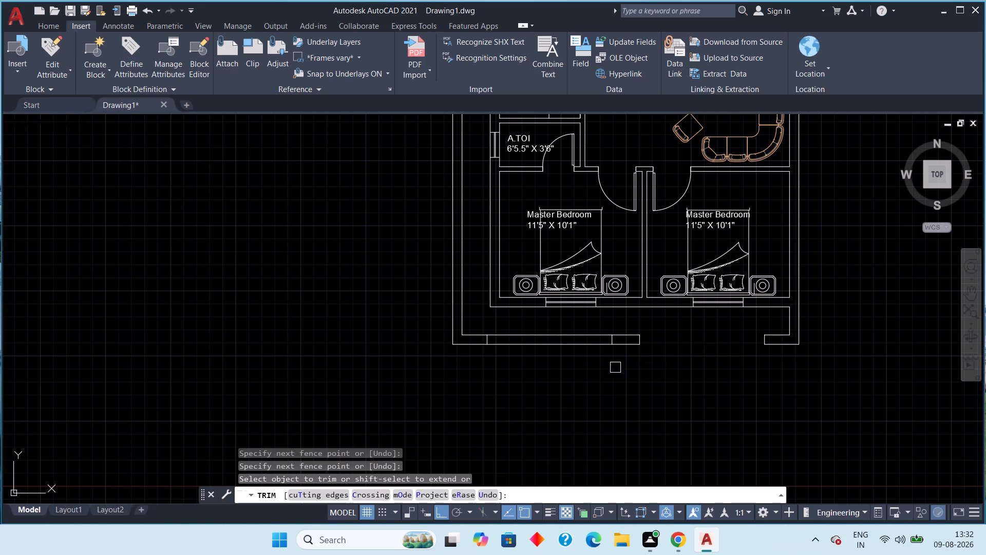
left_click(580, 320)
left_click(563, 361)
key("Escape")
key("Escape")
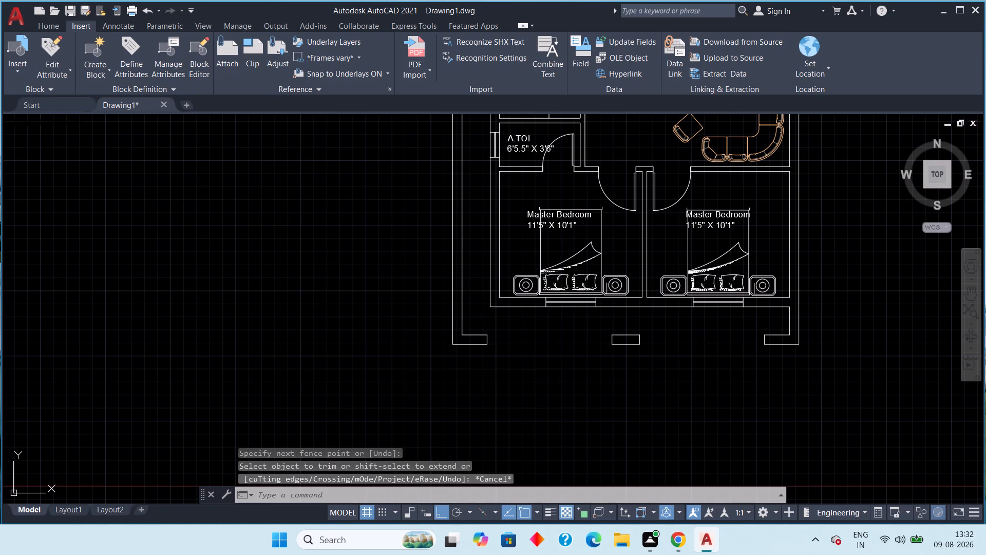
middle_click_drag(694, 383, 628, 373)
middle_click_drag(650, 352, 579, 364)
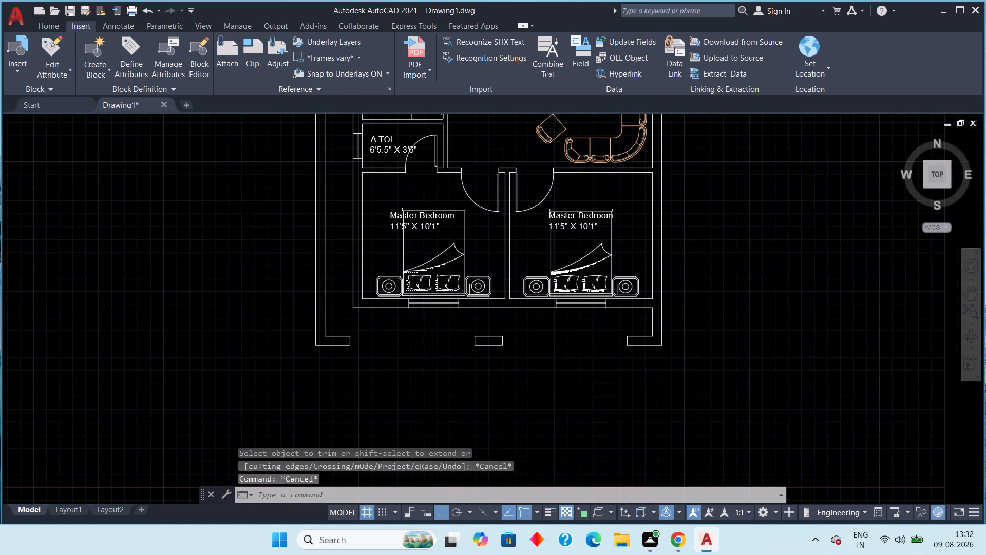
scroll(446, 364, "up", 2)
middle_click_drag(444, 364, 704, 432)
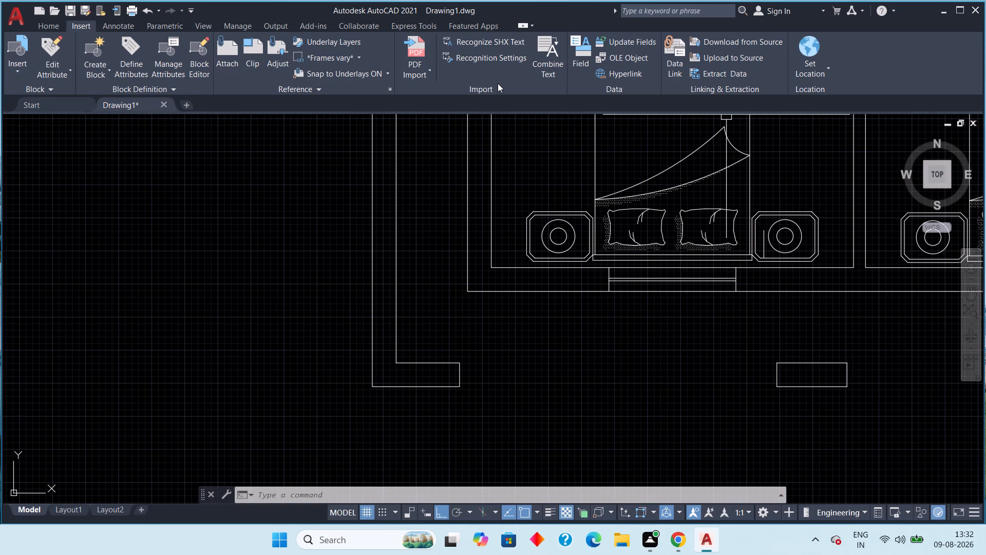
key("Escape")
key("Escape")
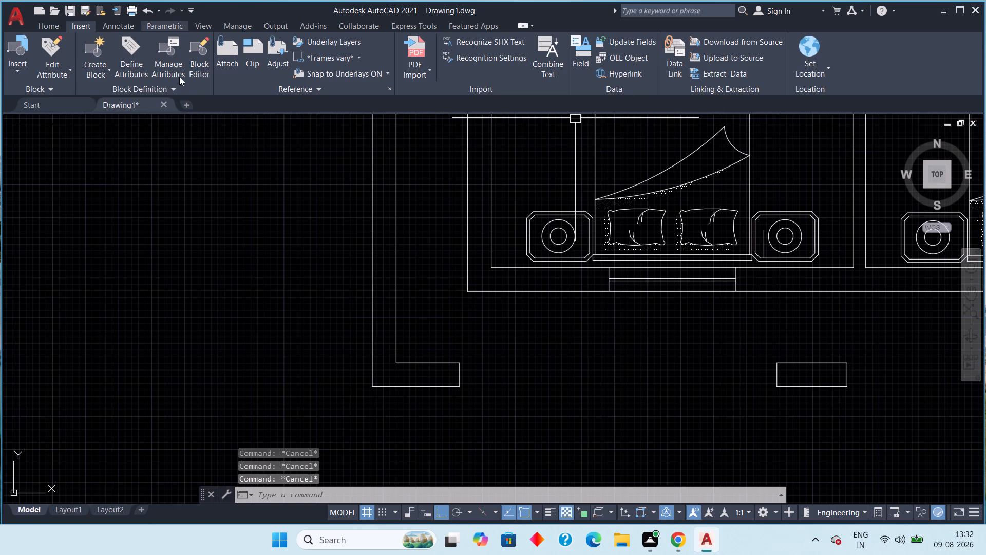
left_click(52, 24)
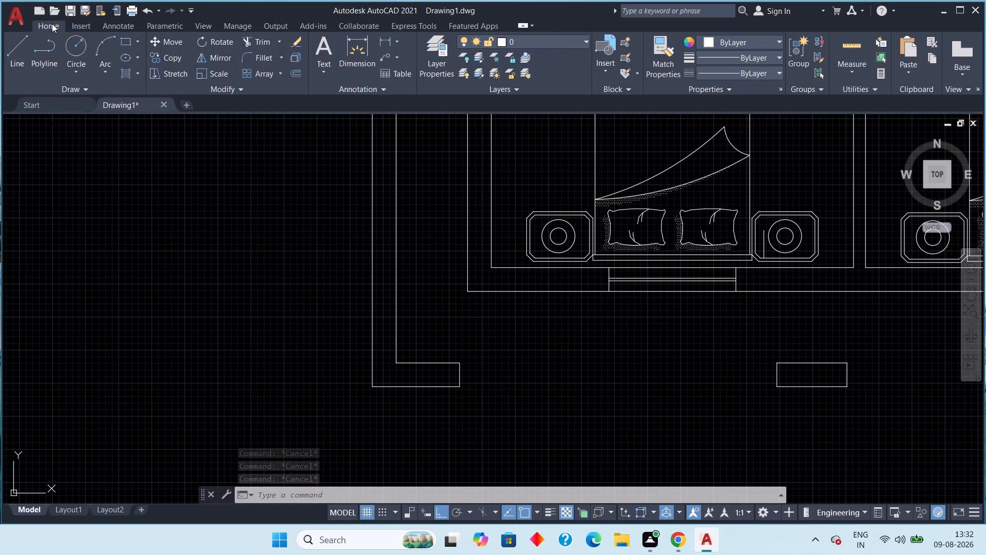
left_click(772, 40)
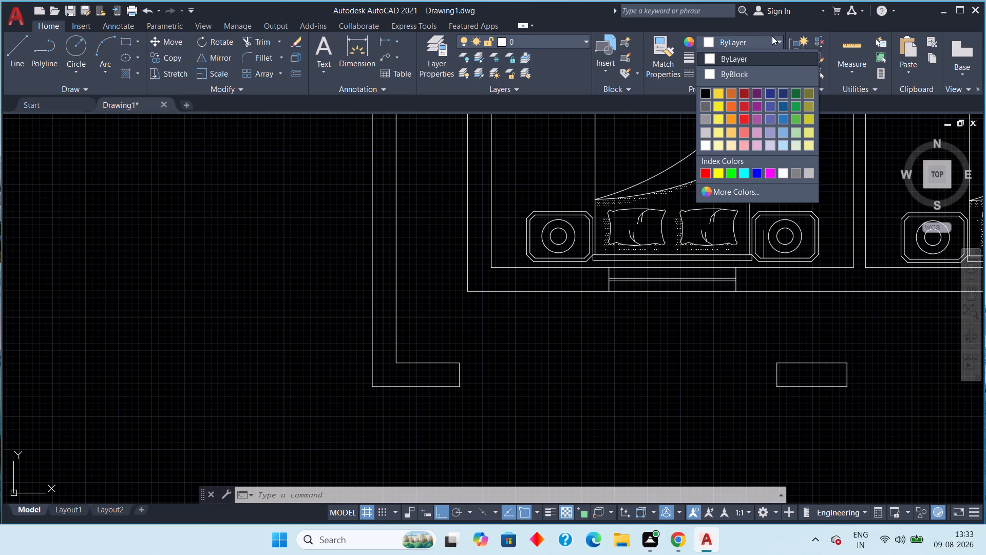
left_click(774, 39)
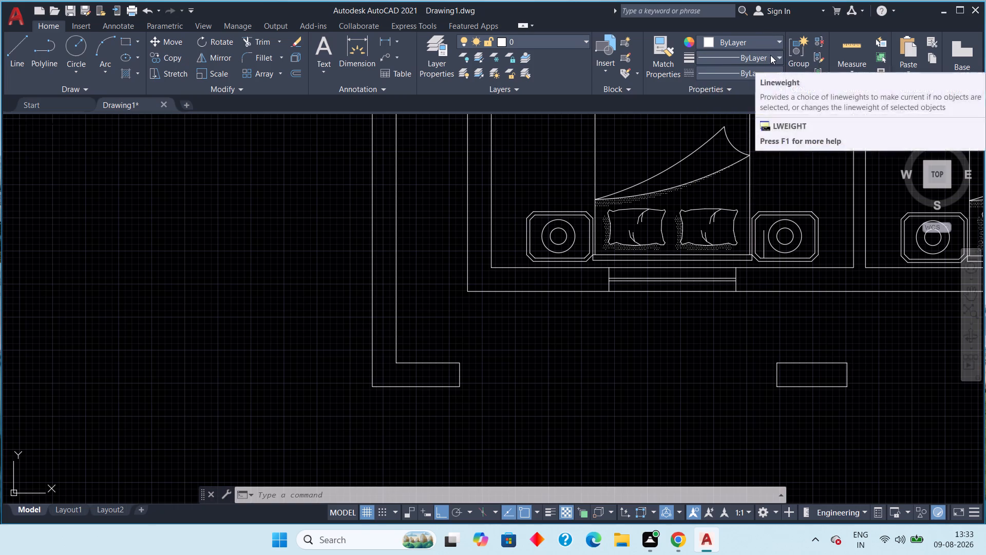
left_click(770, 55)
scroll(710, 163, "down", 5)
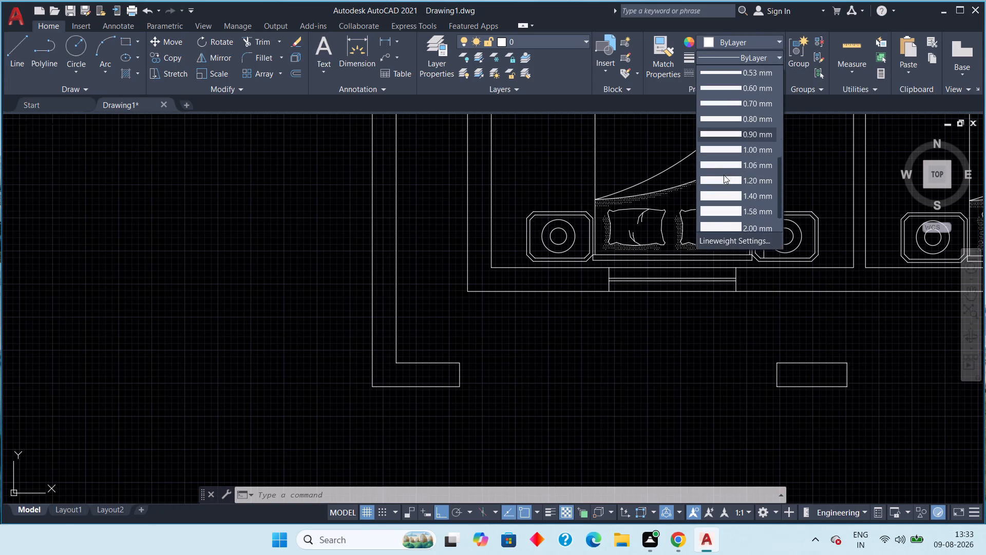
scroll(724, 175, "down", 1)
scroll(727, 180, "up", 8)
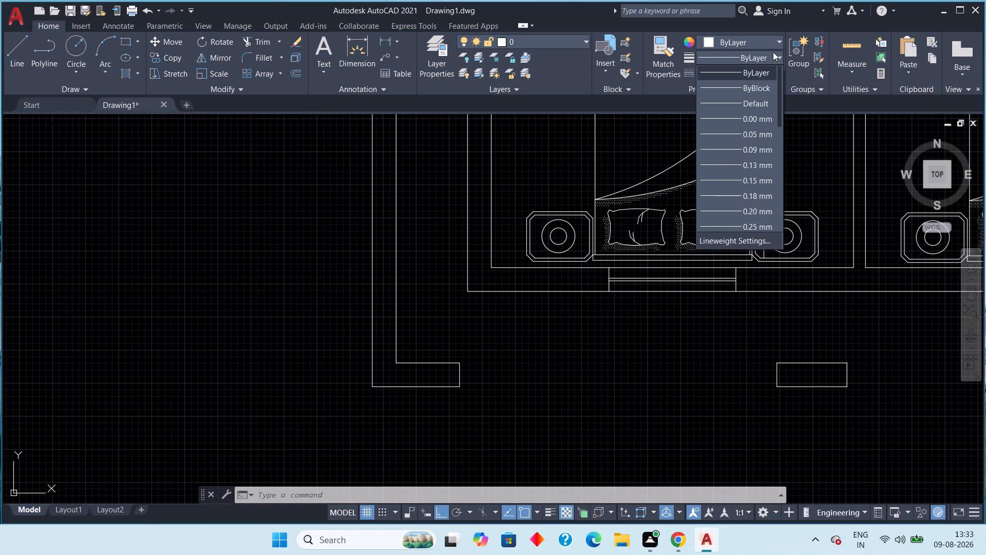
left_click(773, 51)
Load the ACAD_ISO03W100 (ISO dash space) linetype from acad.lin into the drawing.
left_click(774, 70)
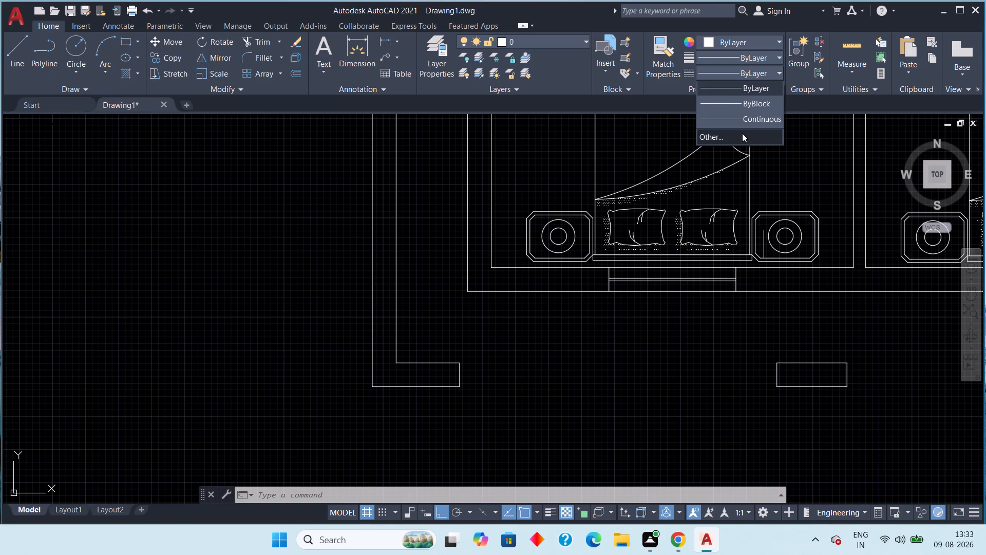
scroll(741, 131, "down", 4)
left_click(739, 132)
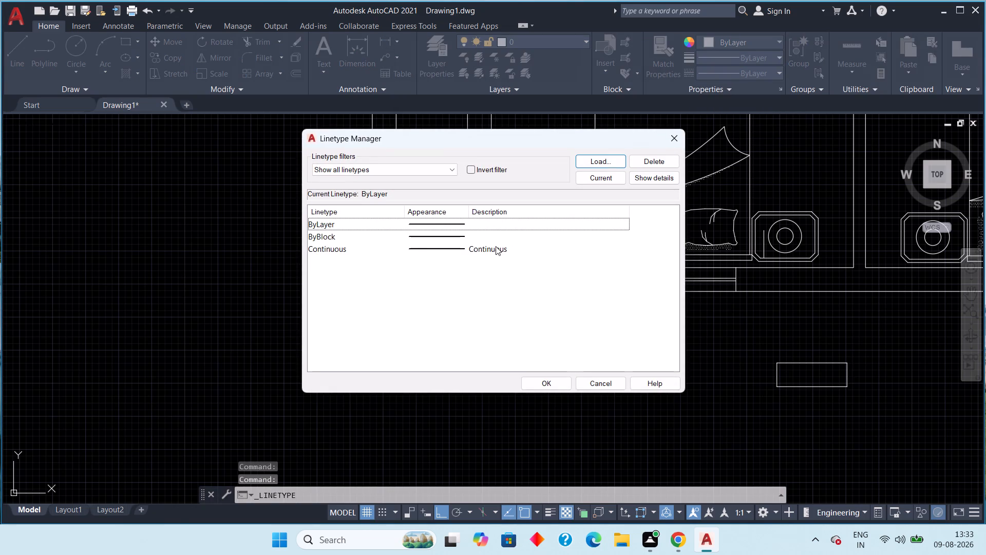
left_click(604, 160)
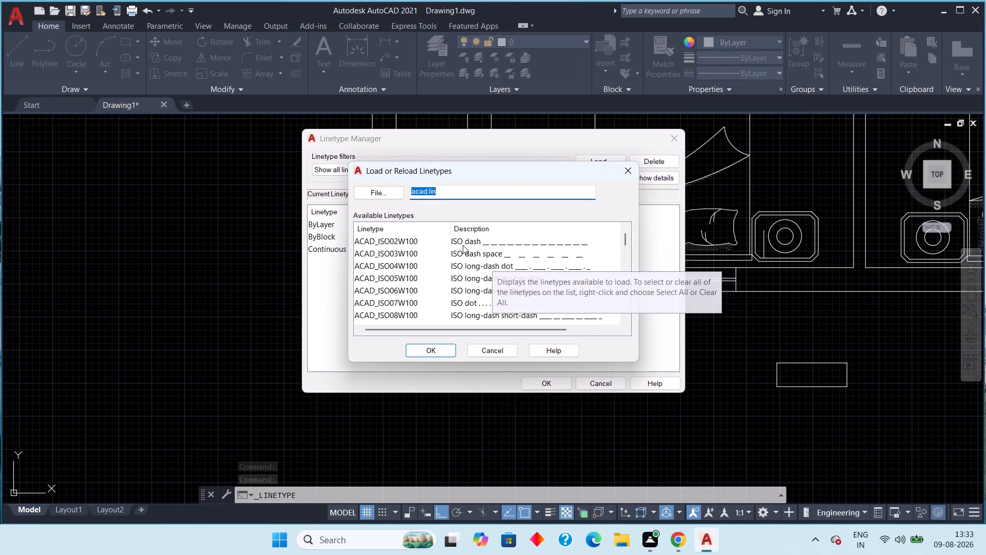
scroll(494, 255, "down", 2)
scroll(508, 259, "up", 1)
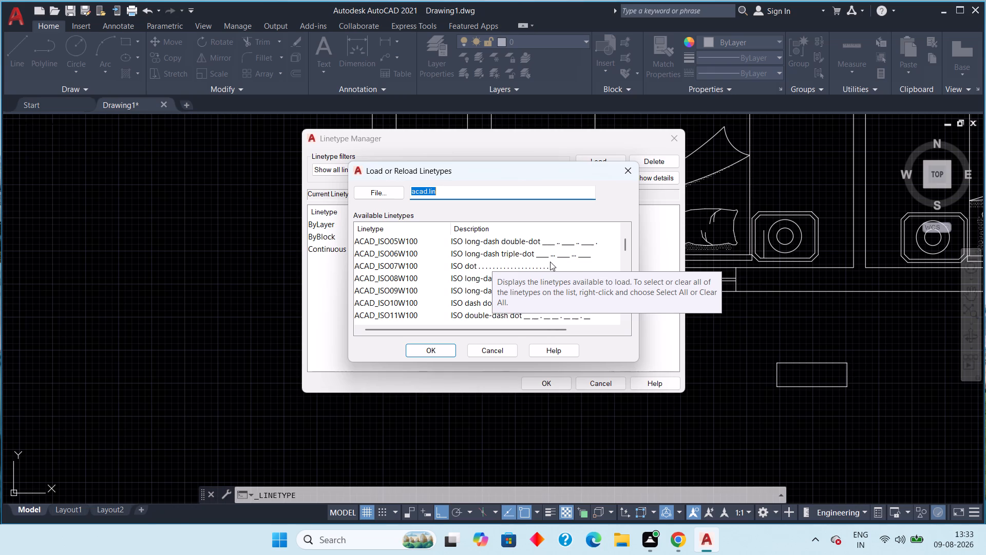
scroll(541, 247, "up", 1)
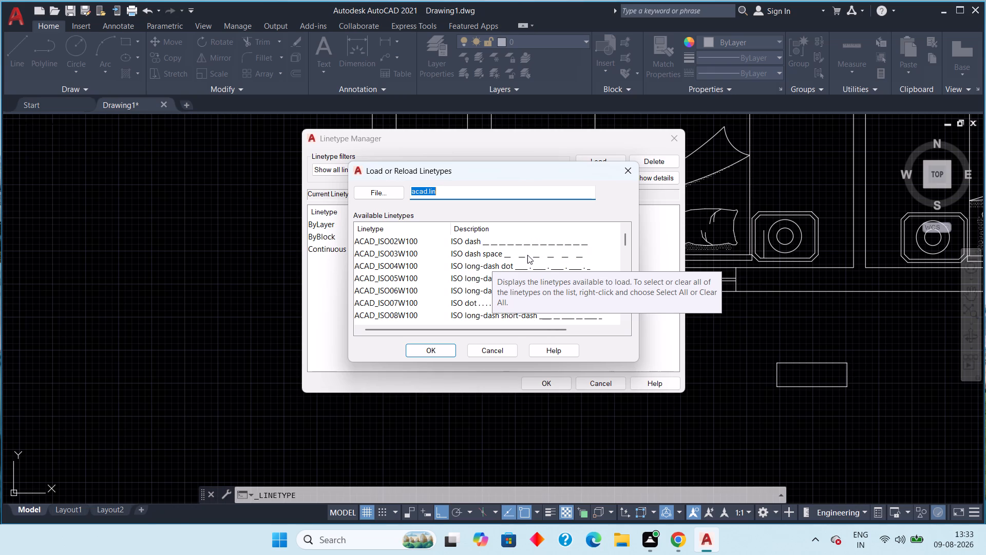
left_click(486, 253)
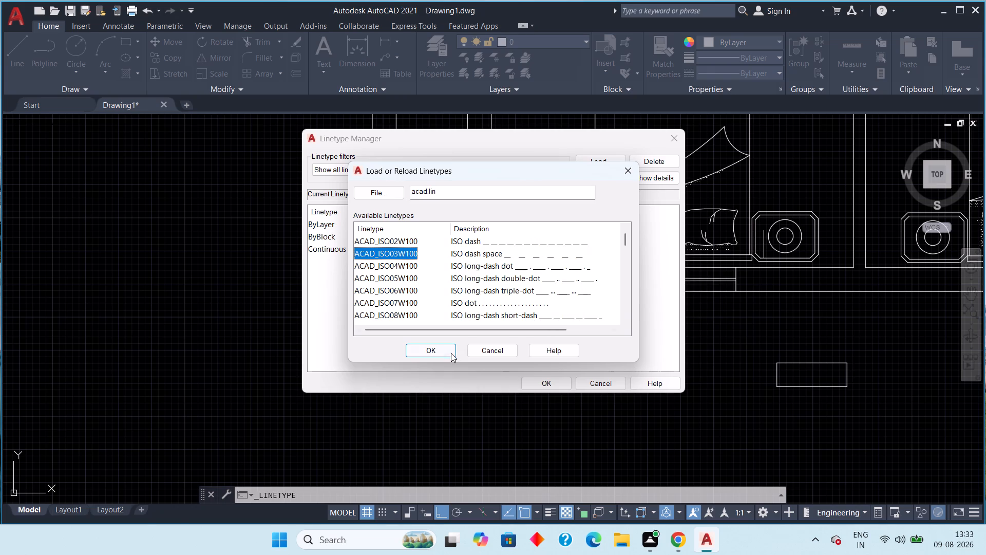
left_click(443, 349)
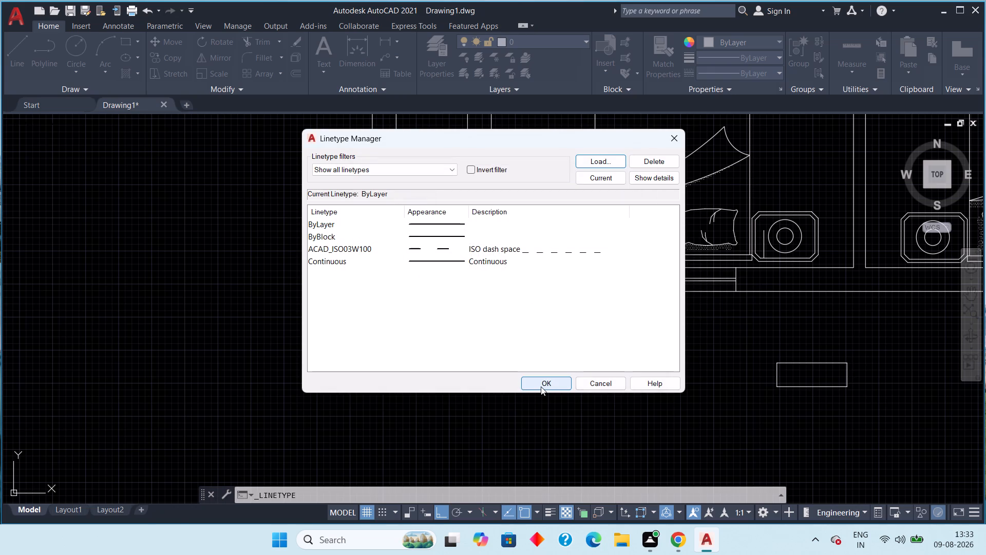
left_click(542, 386)
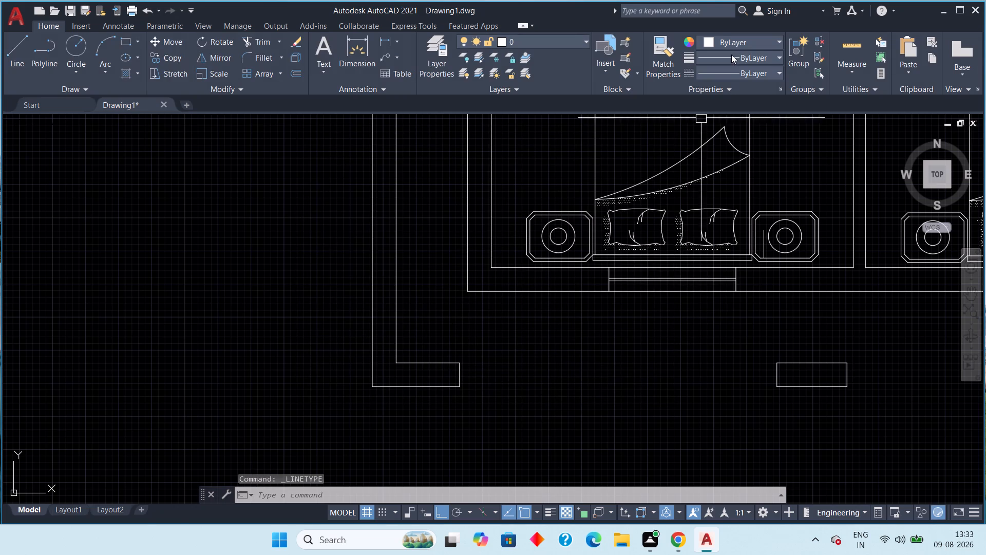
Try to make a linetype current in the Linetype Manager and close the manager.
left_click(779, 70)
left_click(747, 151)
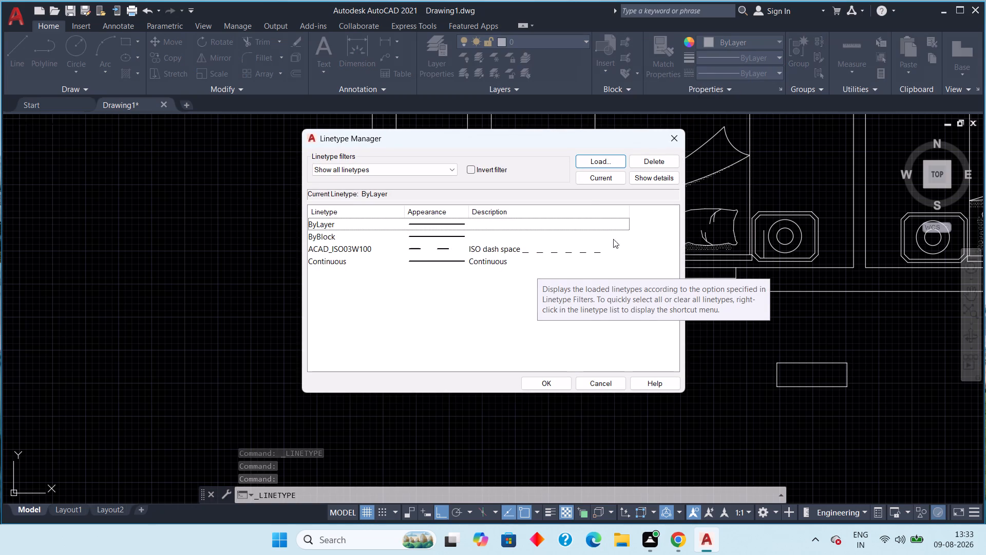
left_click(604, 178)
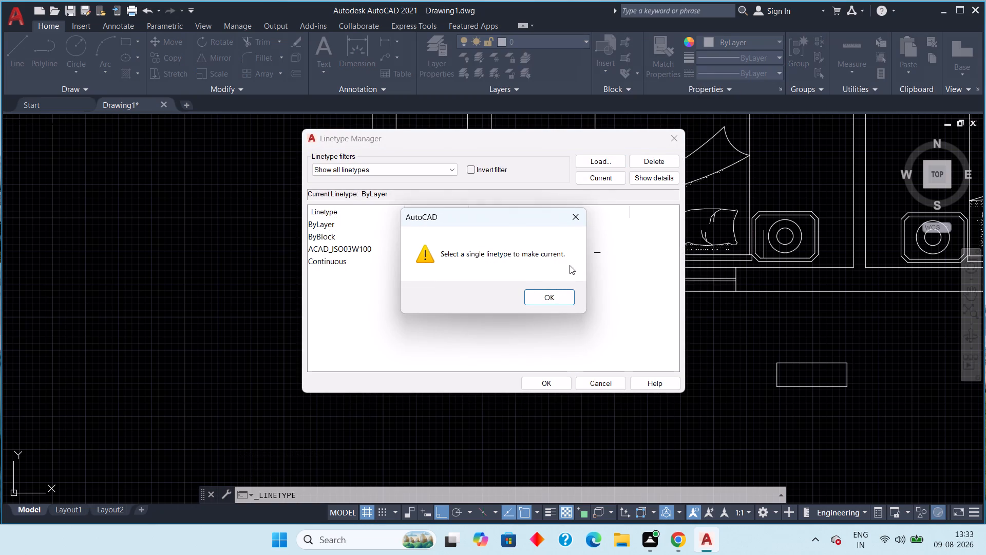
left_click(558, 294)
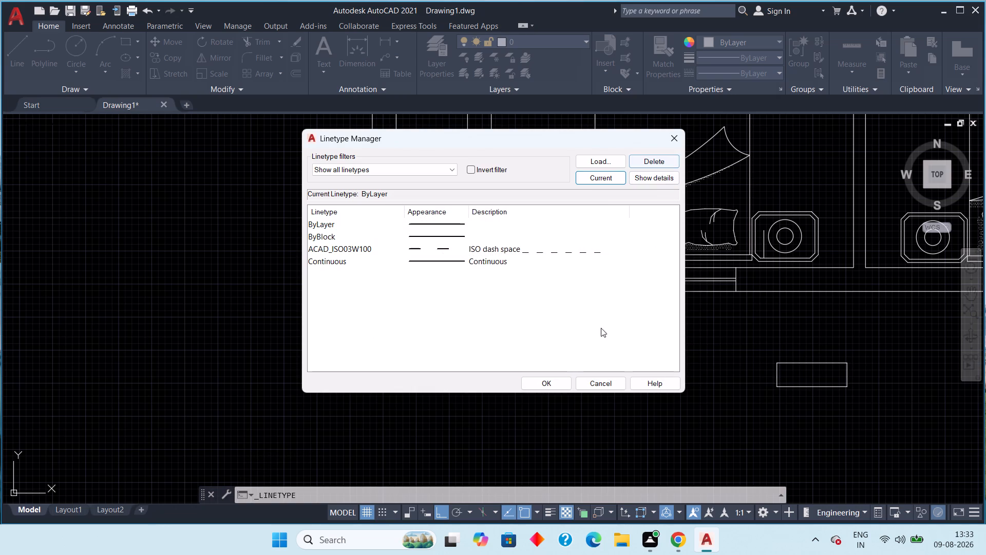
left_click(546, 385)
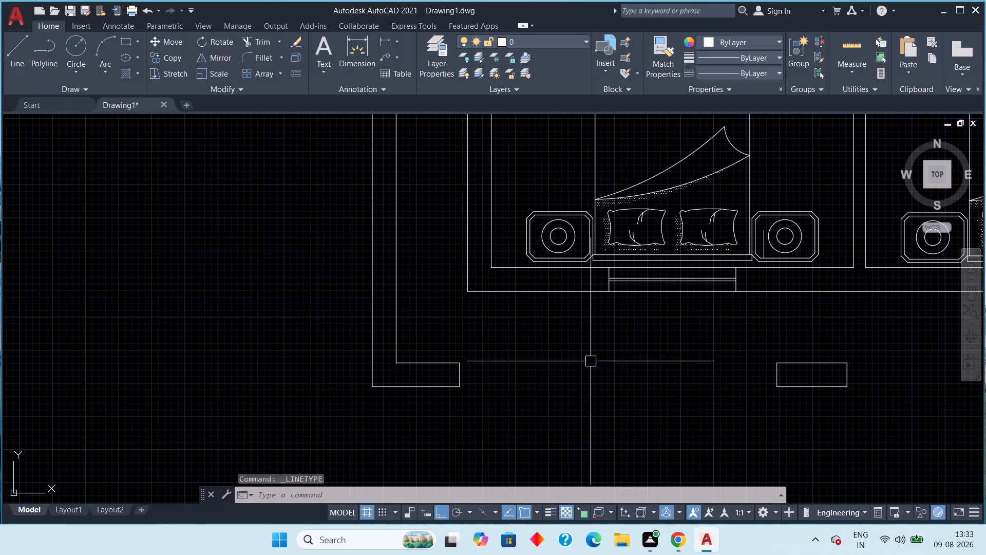
Set ACAD_ISO03W100 as the current linetype.
left_click(755, 72)
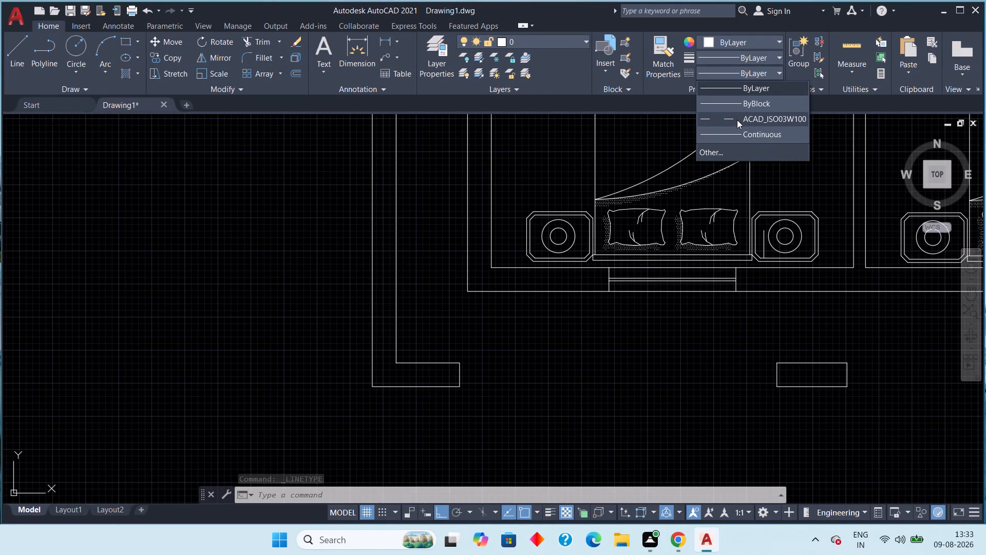
left_click(737, 120)
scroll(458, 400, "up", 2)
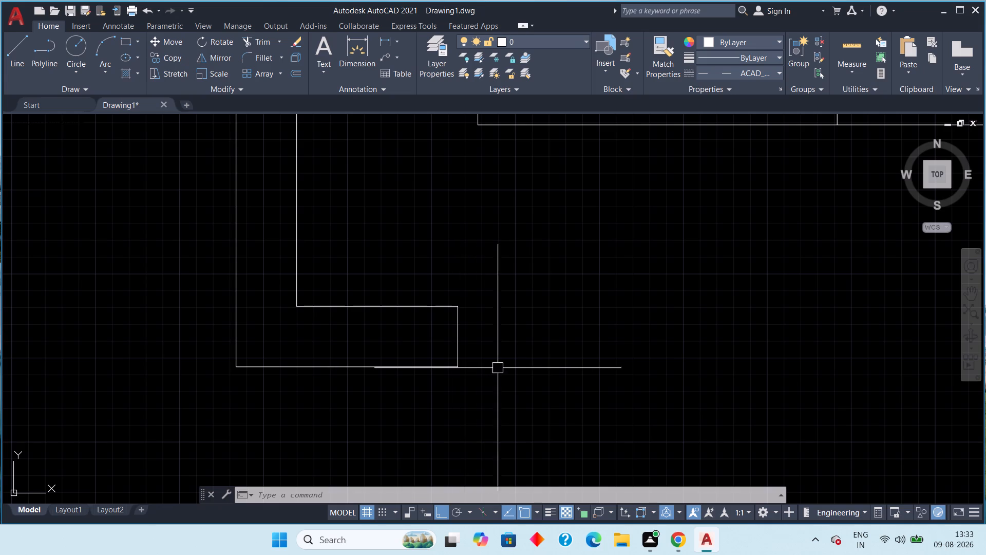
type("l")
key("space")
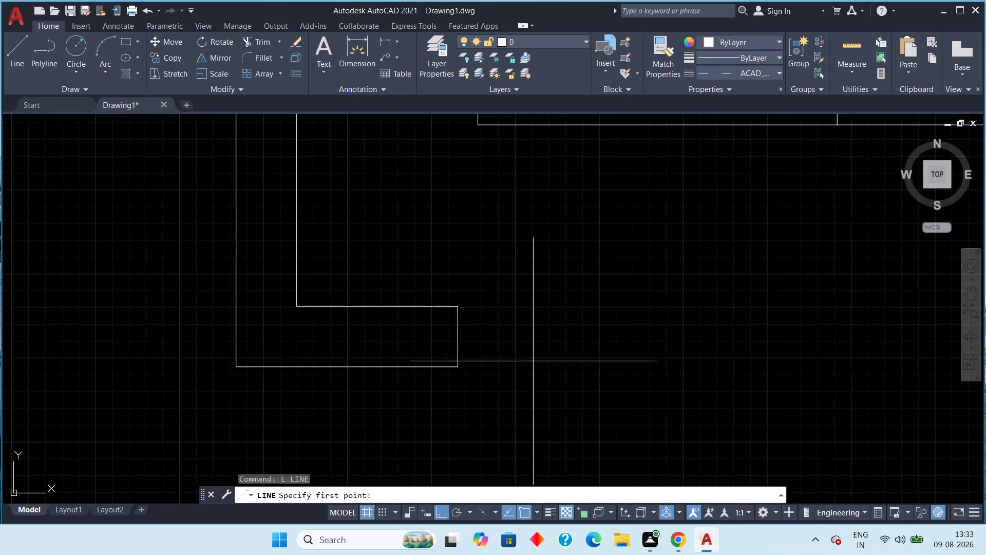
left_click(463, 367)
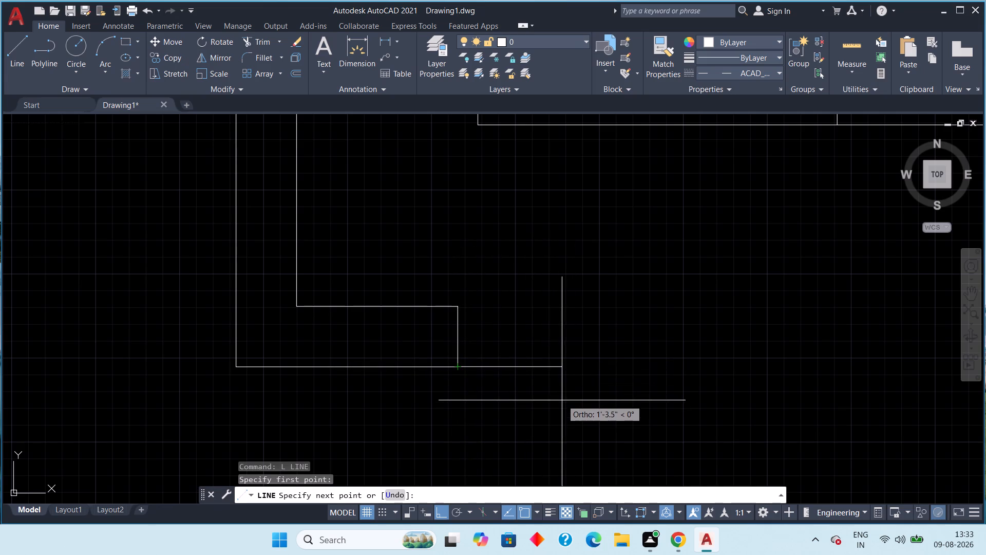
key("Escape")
Draw an ACAD_ISO03W100 dashed line across the first opening, from the west wall return's outer corner to the middle pier's near outer corner.
key("l")
key("space")
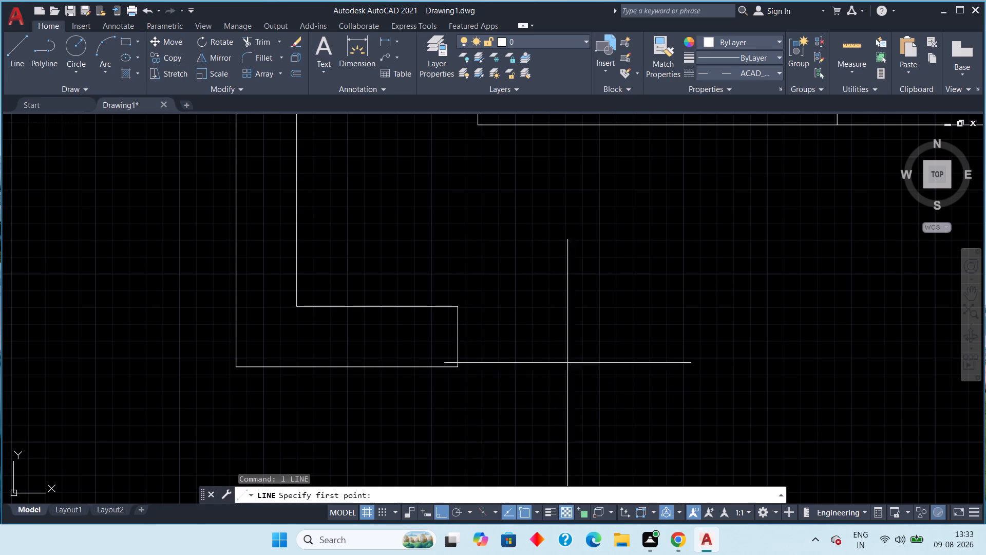
left_click(723, 69)
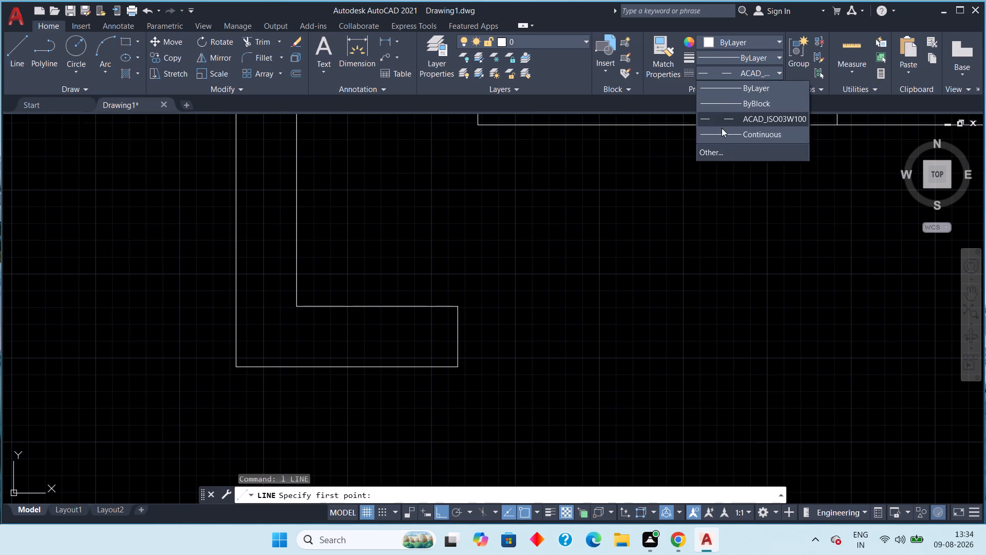
left_click(723, 121)
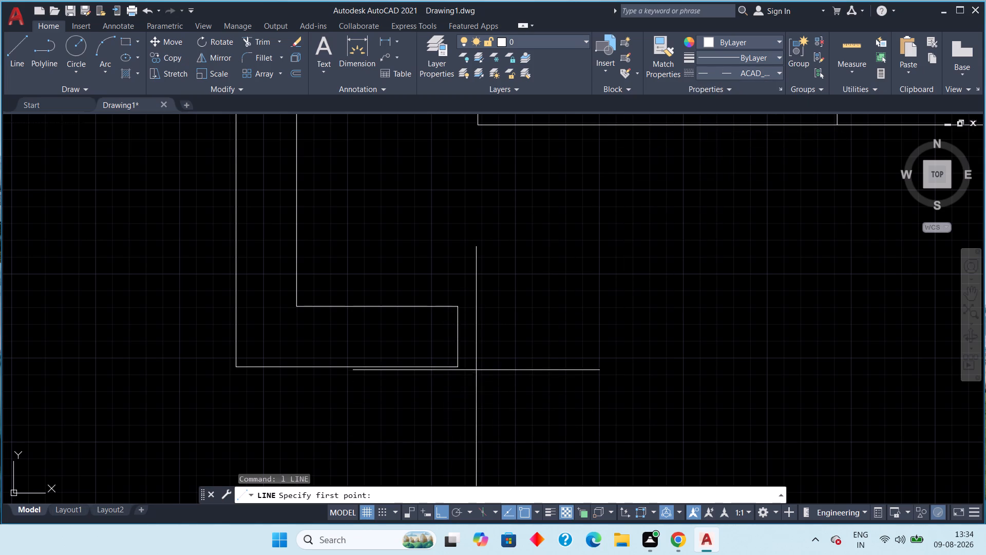
left_click(459, 368)
scroll(680, 372, "down", 1)
middle_click_drag(661, 356, 534, 334)
scroll(553, 341, "down", 1)
middle_click_drag(645, 346, 509, 327)
scroll(613, 338, "up", 2)
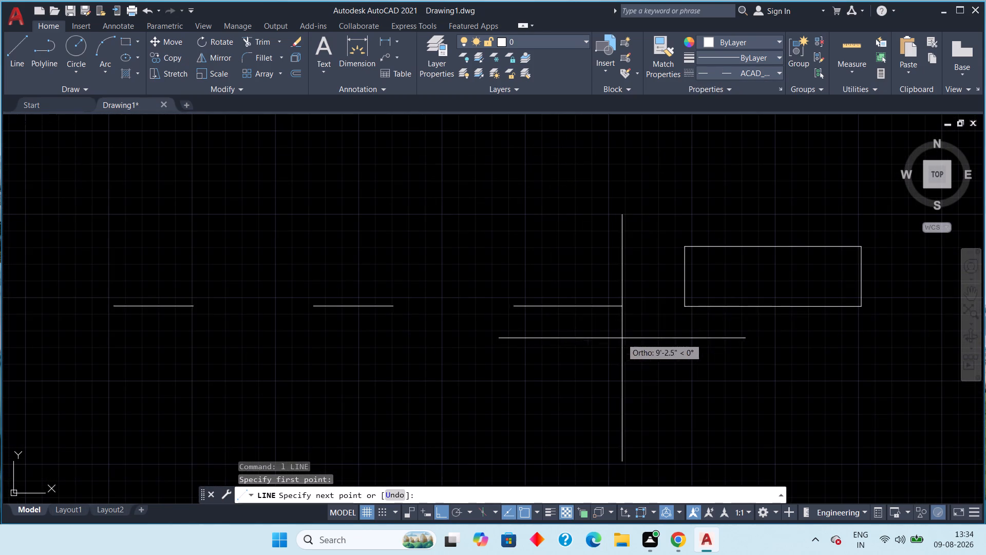
left_click(680, 310)
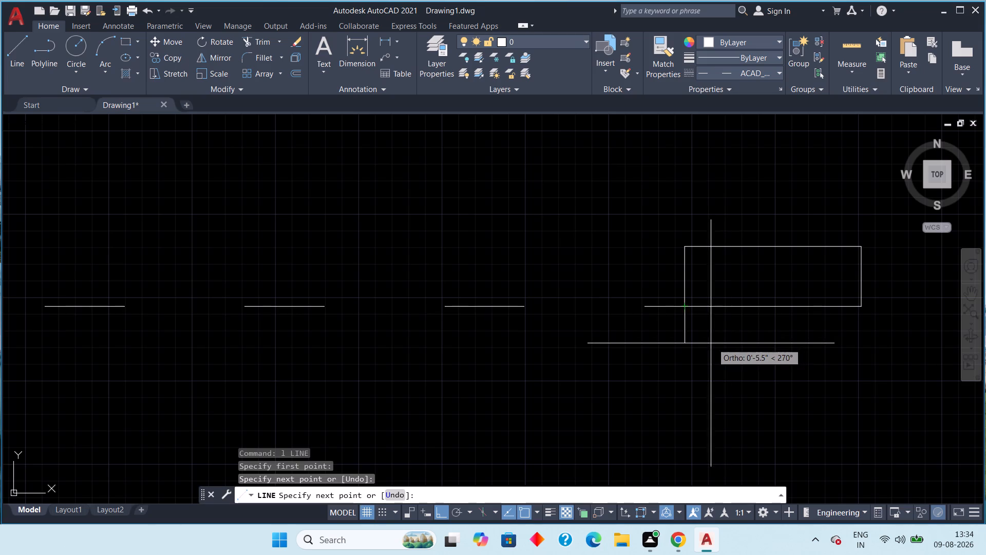
key("Escape")
Draw an ACAD_ISO03W100 dashed line across the second opening, from the middle pier's far outer corner to the east wall return's outer corner.
middle_click_drag(690, 338, 444, 308)
key("space")
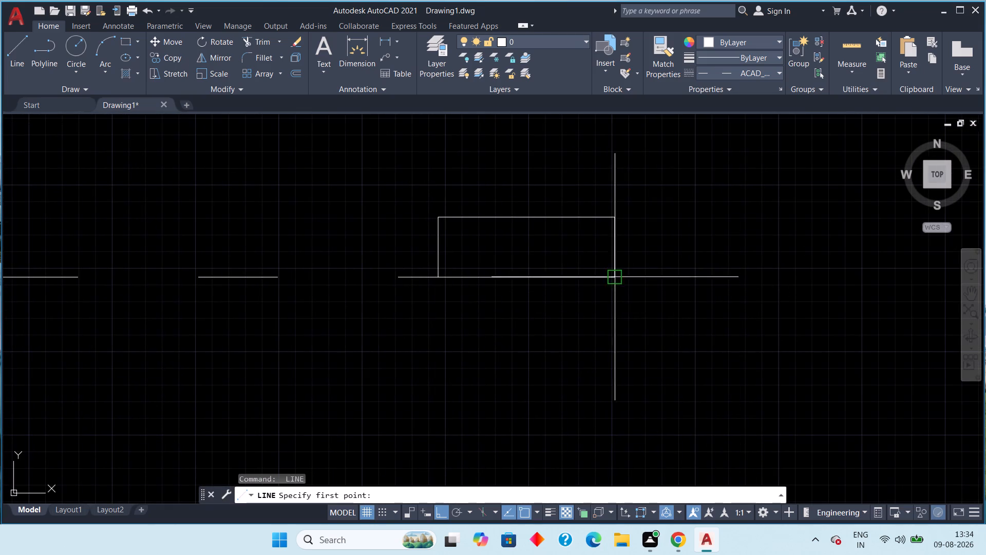
left_click(616, 276)
middle_click_drag(724, 286, 467, 274)
scroll(465, 274, "down", 3)
middle_click_drag(566, 276, 517, 262)
scroll(627, 274, "up", 1)
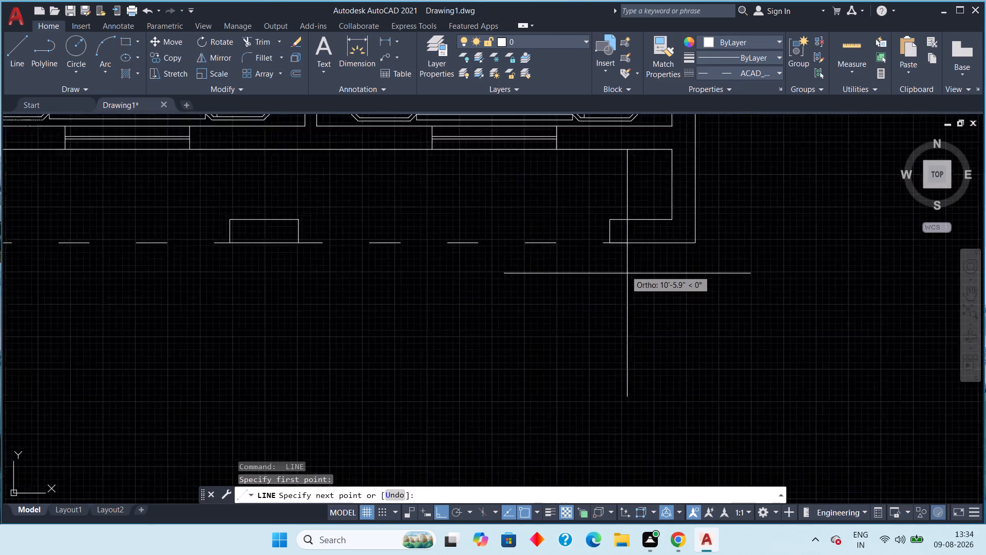
scroll(624, 268, "up", 2)
left_click(586, 206)
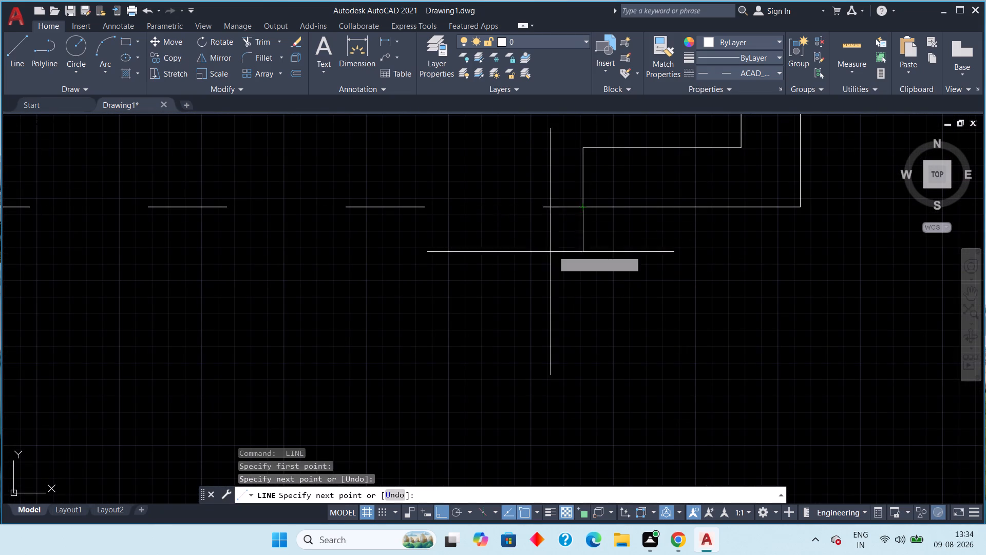
key("Escape")
key("Escape")
Copy the west unit's Master Bedroom label about 10' straight down onto the first opening in the lower boundary wall.
scroll(415, 285, "down", 3)
middle_click_drag(419, 284, 675, 307)
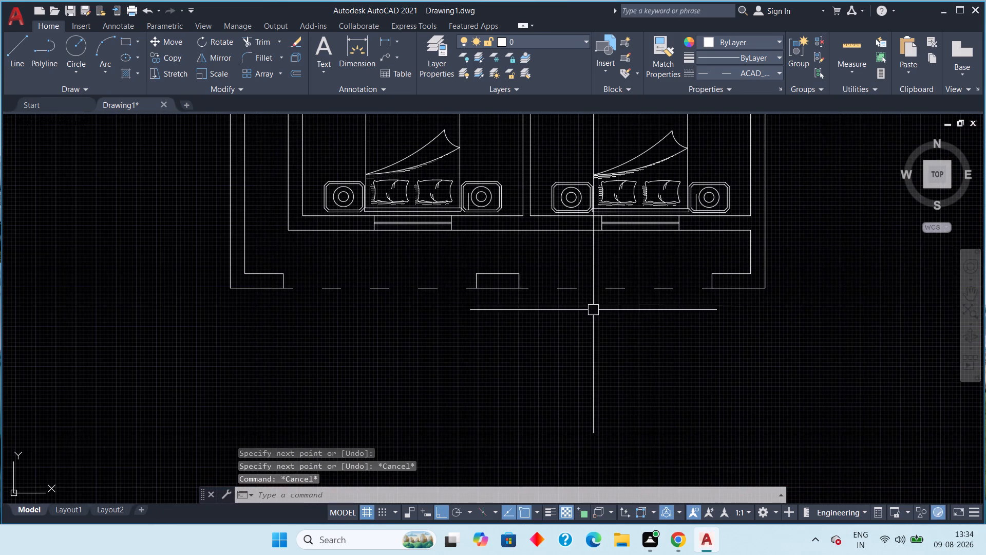
middle_click_drag(477, 306, 630, 320)
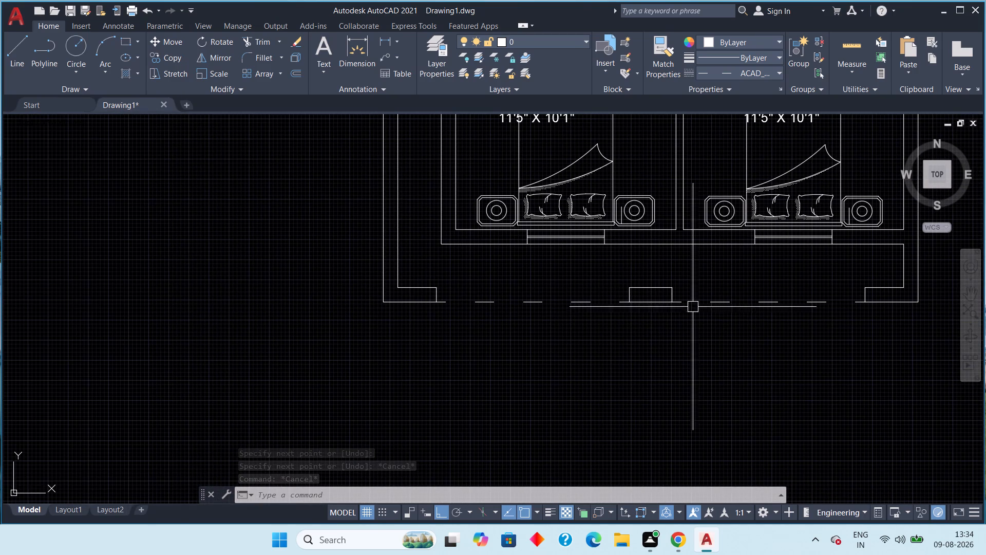
scroll(720, 300, "up", 3)
scroll(719, 300, "down", 2)
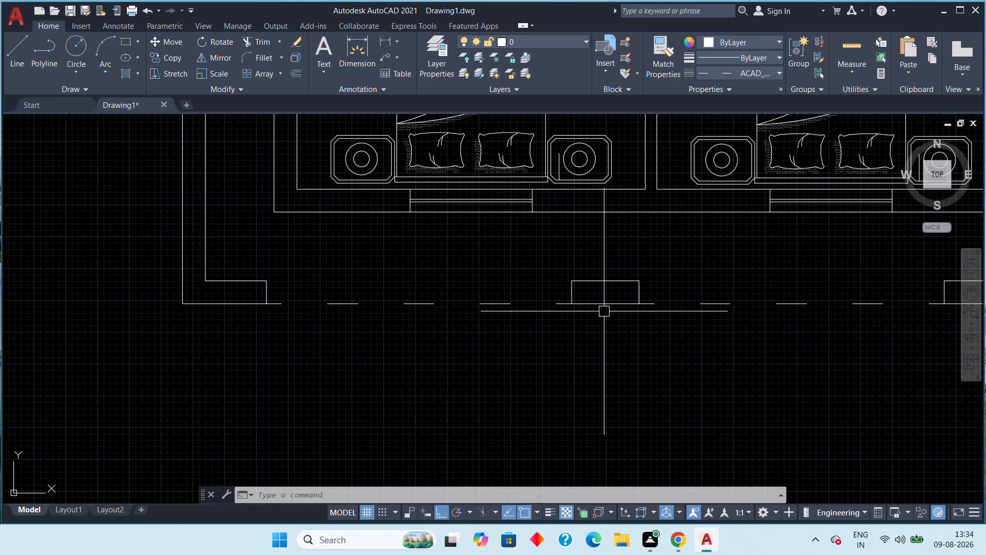
scroll(604, 311, "down", 2)
scroll(542, 300, "up", 2)
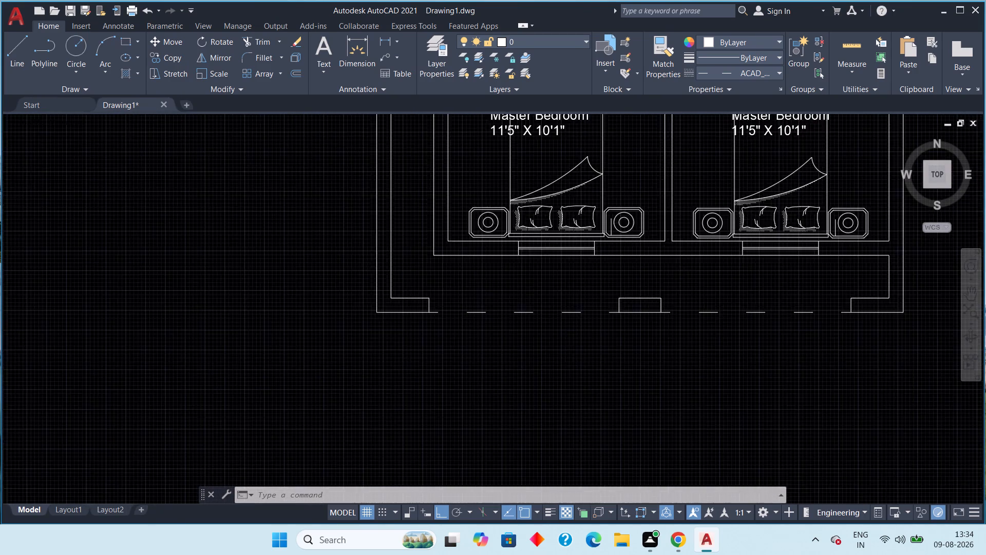
middle_click_drag(581, 310, 528, 388)
scroll(528, 388, "down", 1)
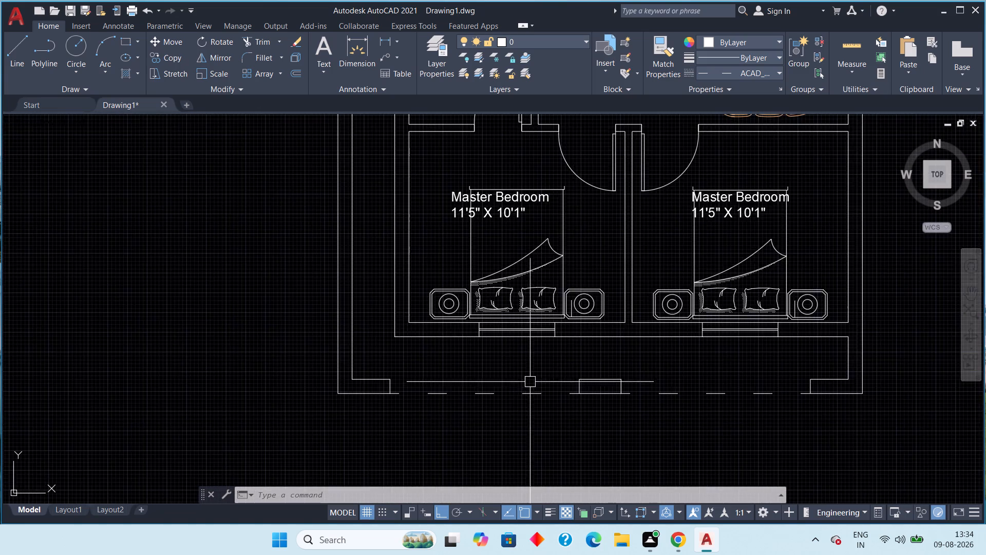
scroll(530, 381, "down", 1)
scroll(509, 217, "up", 1)
left_click(480, 292)
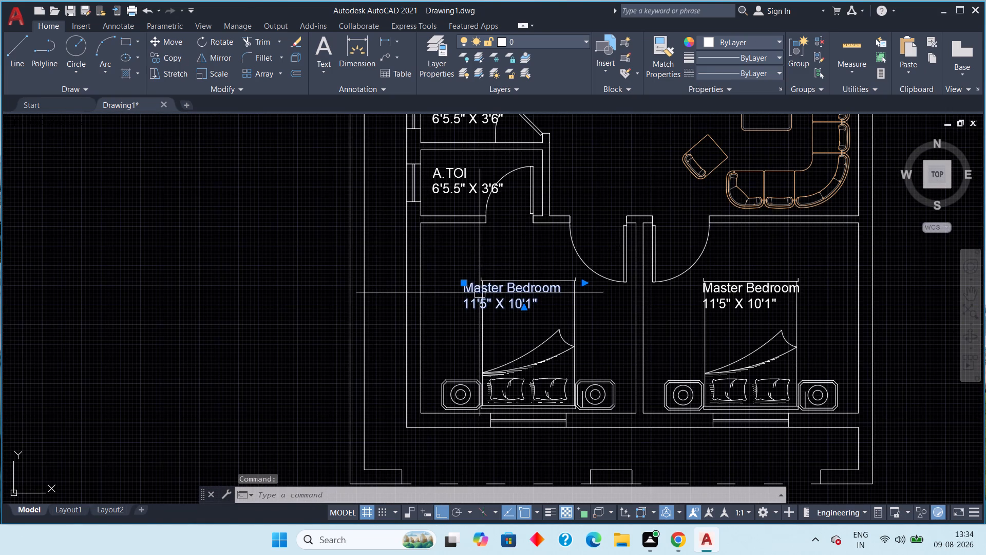
key("c")
key("o")
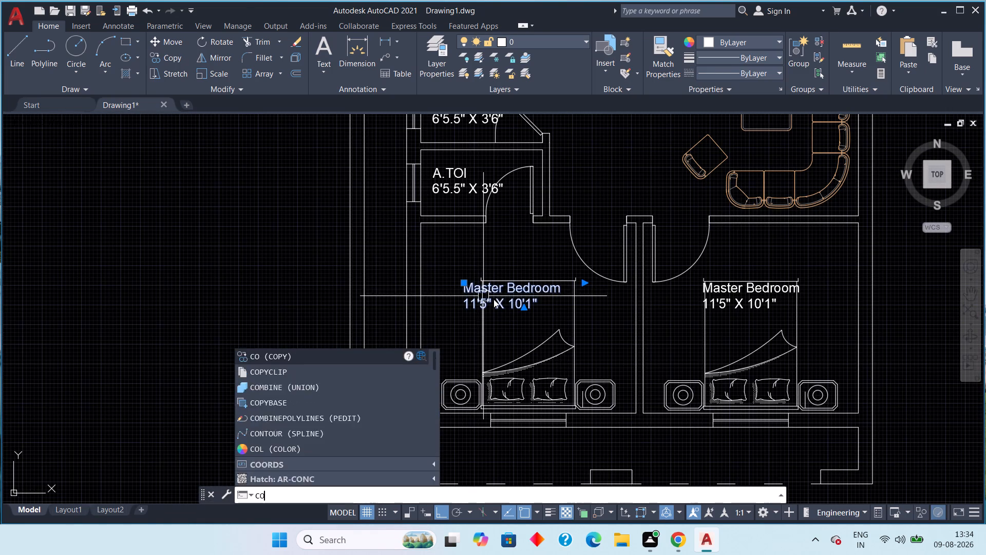
key("space")
left_click(463, 292)
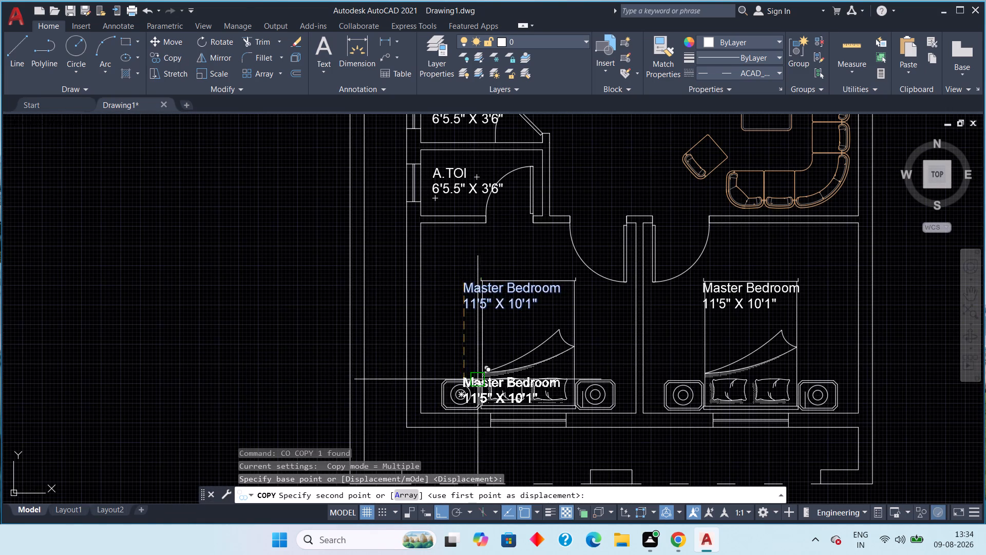
middle_click_drag(449, 342, 468, 135)
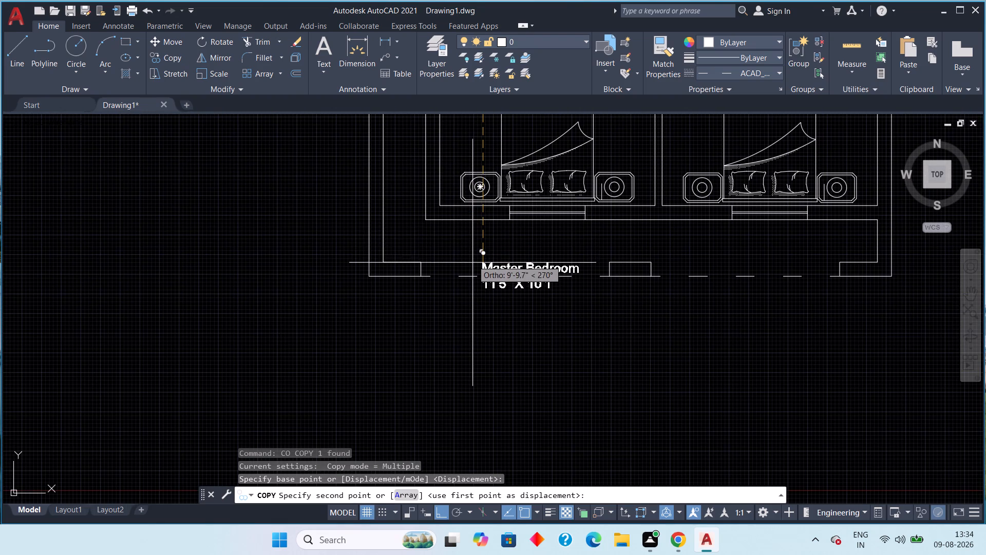
left_click(472, 260)
key("Escape")
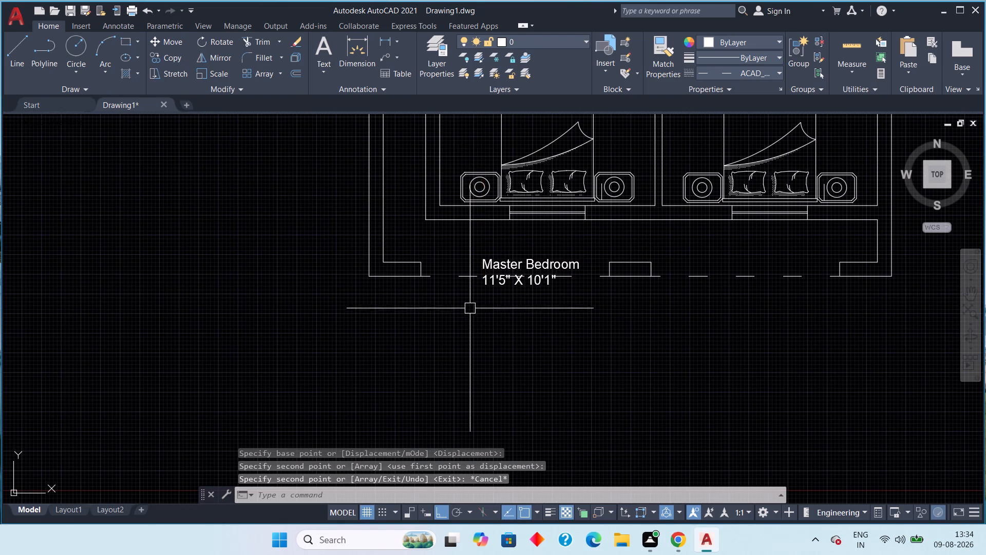
key("Escape")
Copy the label at the first opening across to the second opening, east of the middle pier.
left_click(521, 269)
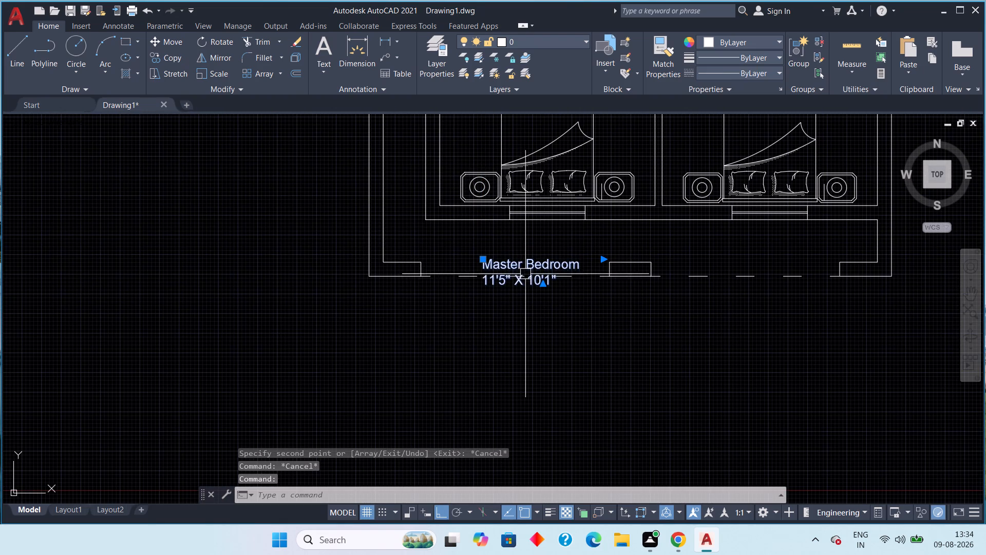
key("c")
key("o")
key("space")
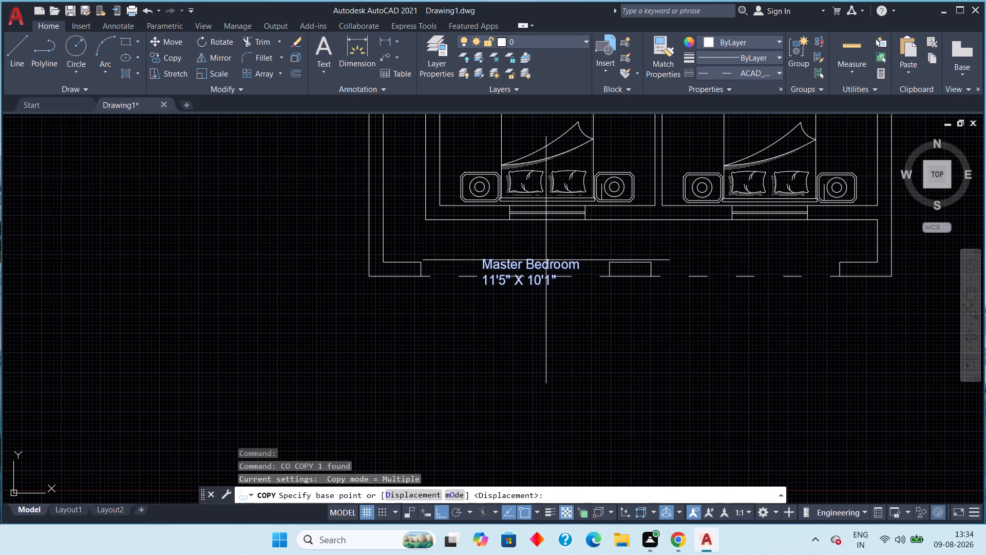
left_click_drag(574, 268, 595, 268)
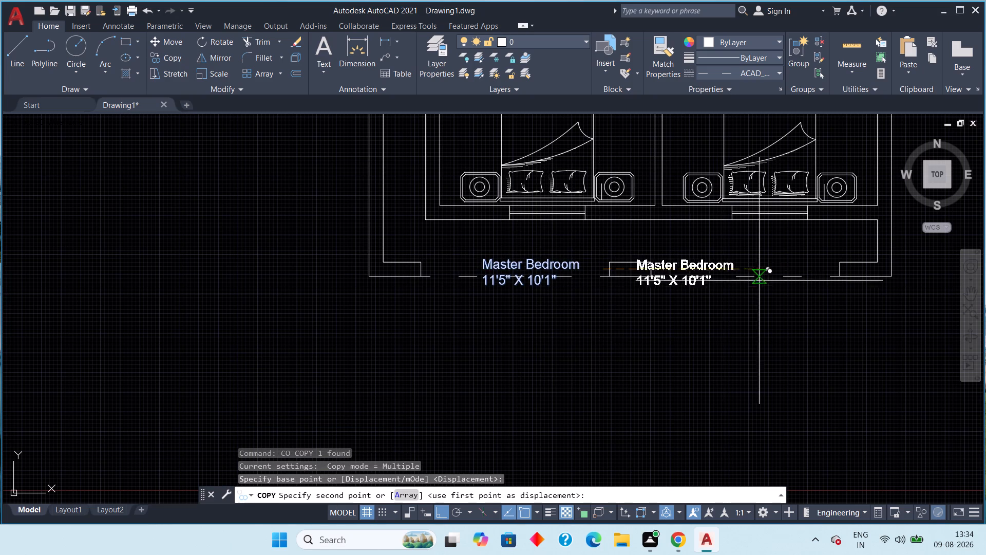
left_click(817, 277)
key("Escape")
key("Escape")
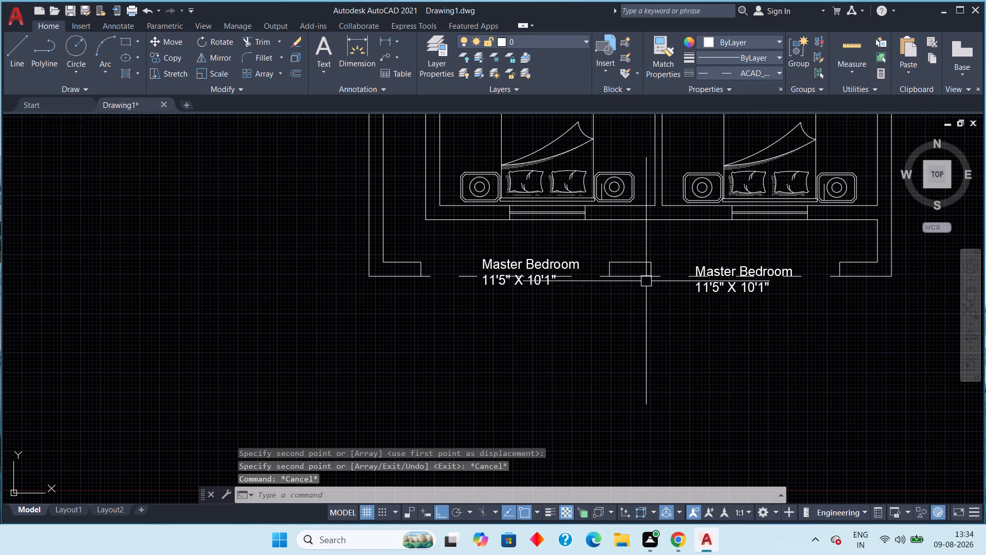
Move the first opening's label slightly west to centre it better between the wall return and the middle pier.
left_click(556, 266)
type("m")
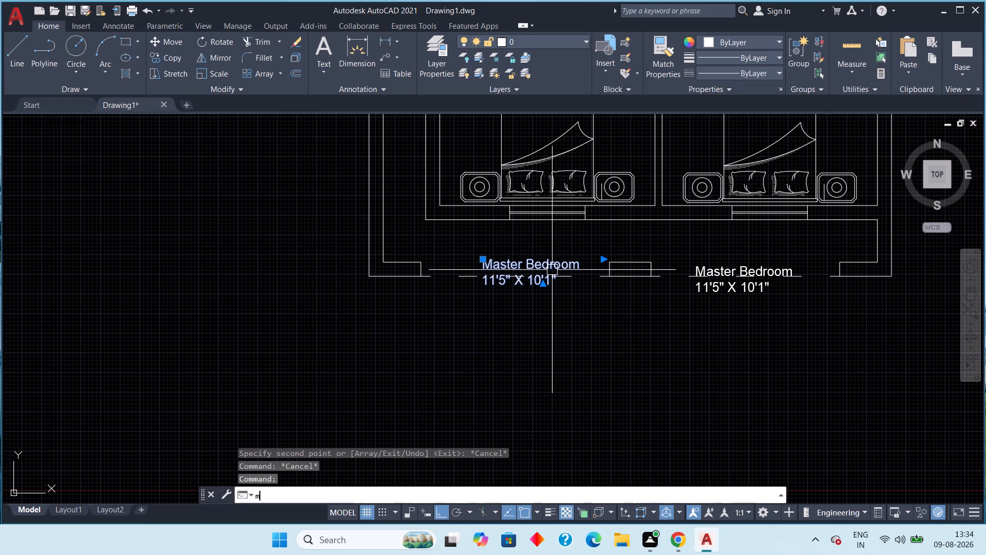
key("space")
left_click_drag(489, 269, 483, 269)
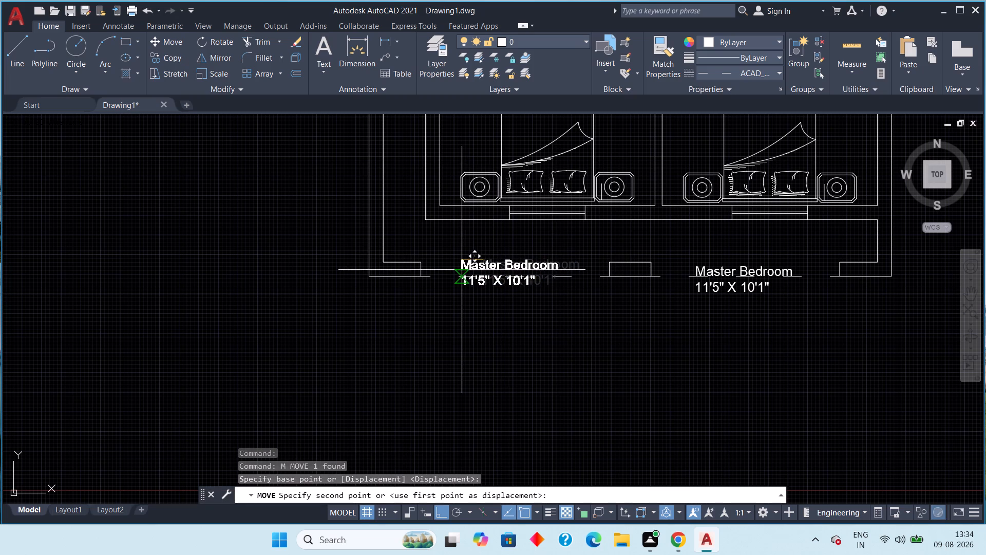
left_click(471, 269)
key("Escape")
key("Escape")
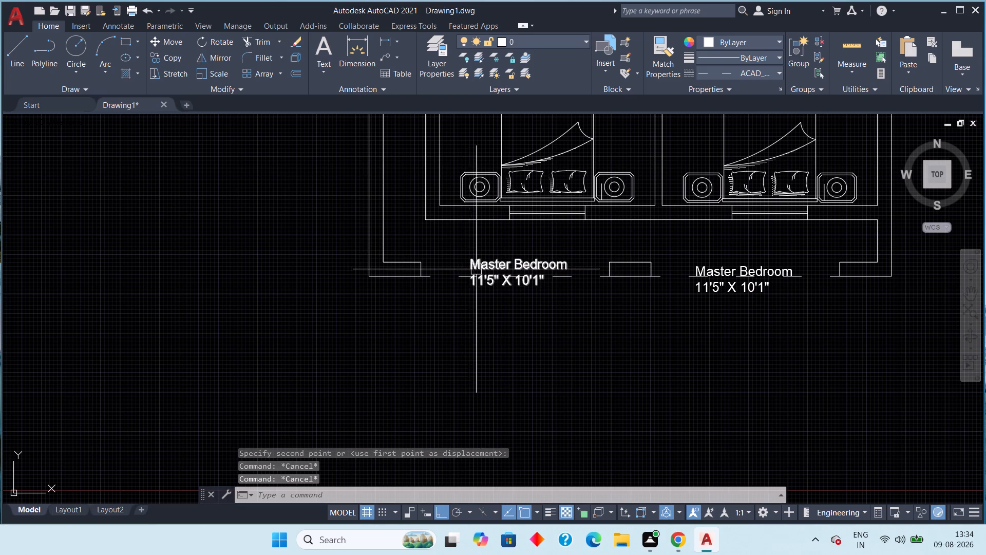
Replace the whole text of the first opening's label with "GATE 1 [Cellar]".
double_click(513, 264)
left_click(544, 277)
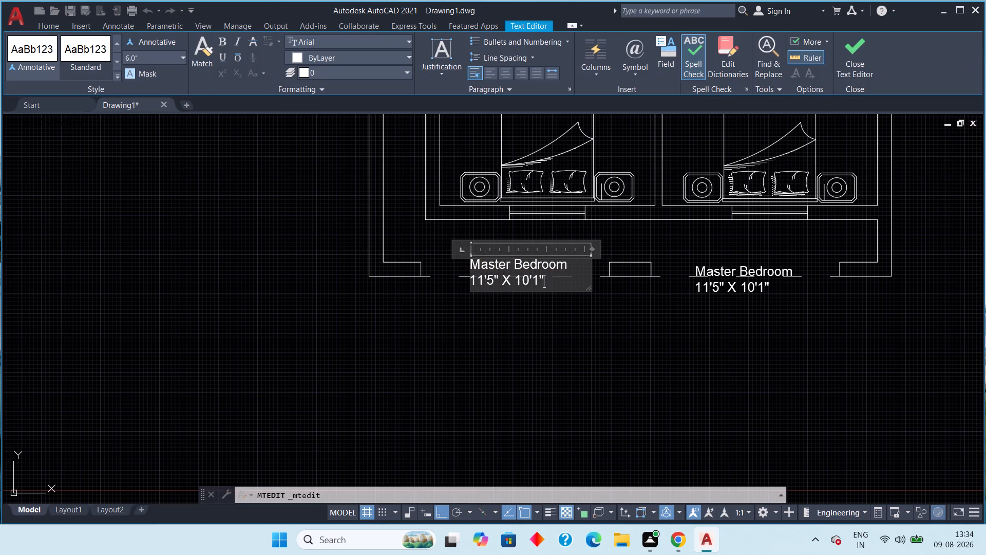
key("BackSpace")
key("BackSpace")
key("BackSpace")
key("BackSpace")
key("BackSpace")
key("BackSpace")
key("BackSpace")
key("BackSpace")
key("BackSpace")
key("BackSpace")
key("BackSpace")
key("BackSpace")
key("BackSpace")
key("BackSpace")
key("BackSpace")
key("BackSpace")
key("BackSpace")
key("BackSpace")
key("BackSpace")
key("BackSpace")
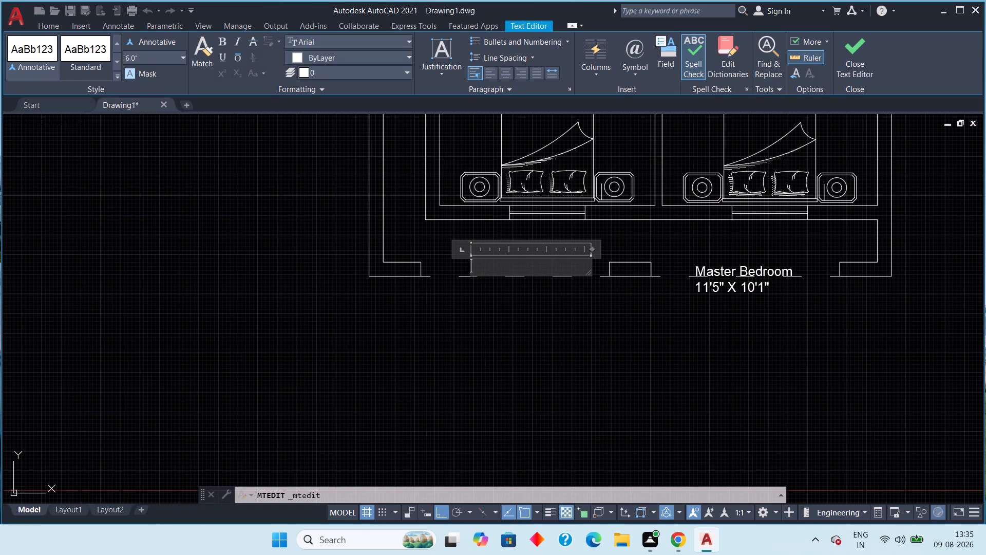
type("GA")
type("TE")
key("space")
type("1")
key("space")
scroll(533, 270, "up", 1)
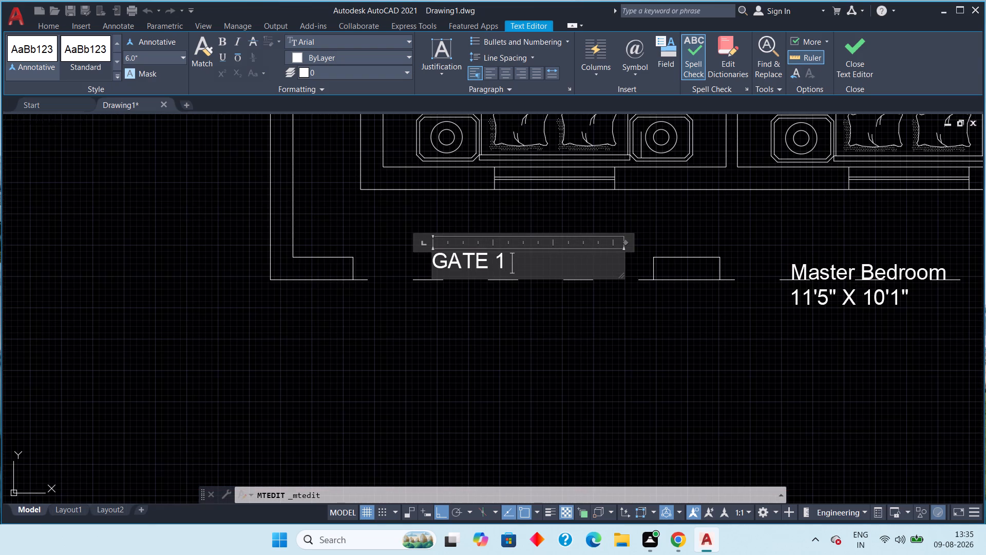
key("shift+braceleft")
key("BackSpace")
key("bracketleft")
key("c")
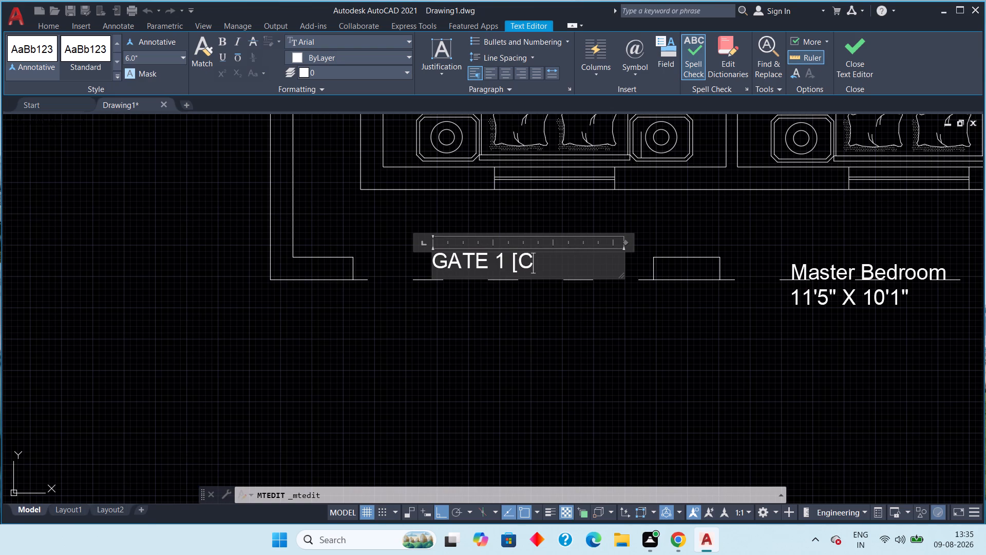
key("e")
type("lla")
key("r")
key("bracketright")
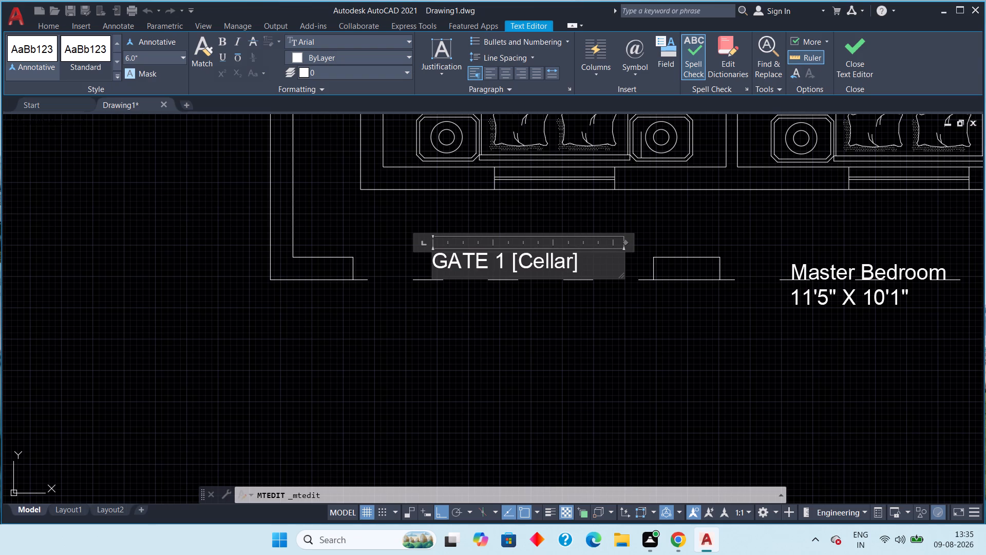
left_click(848, 55)
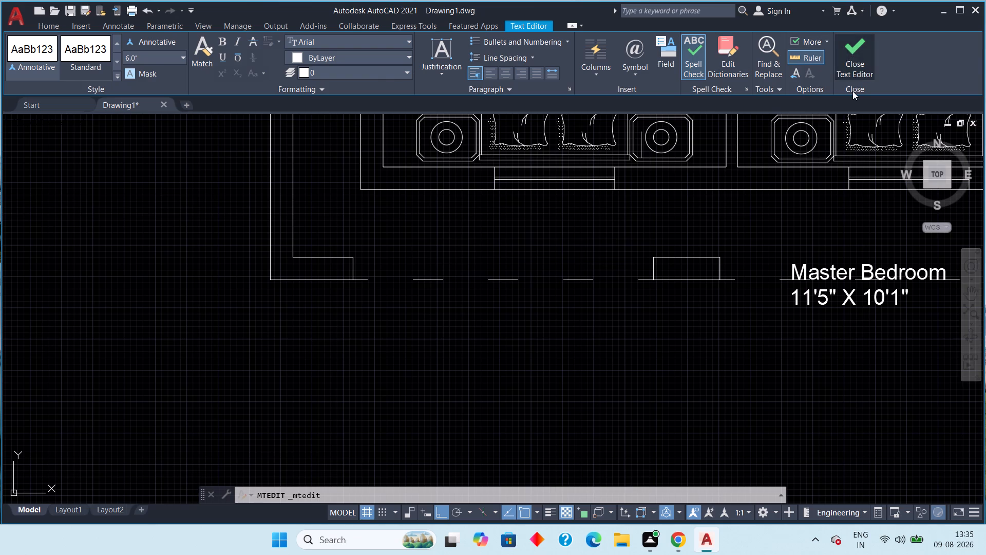
scroll(619, 298, "down", 1)
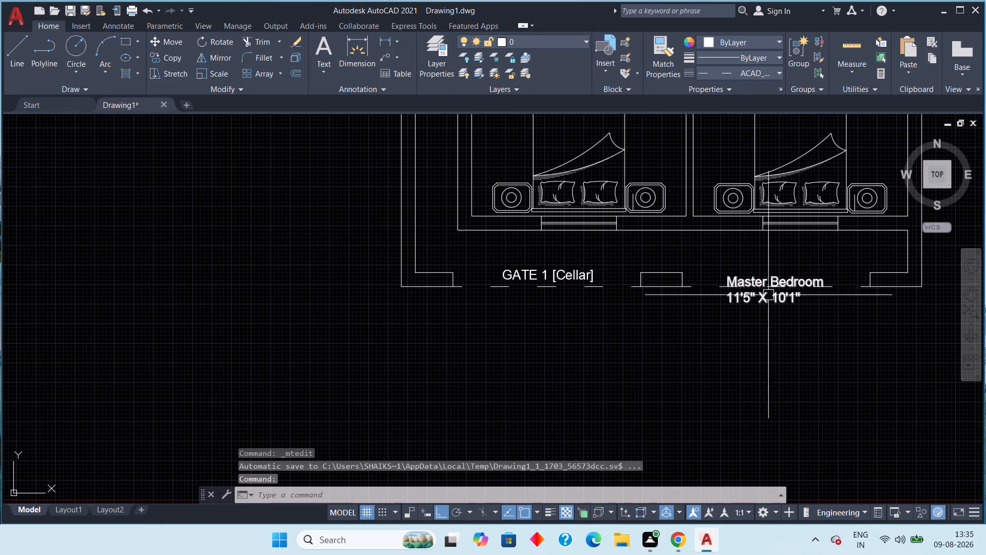
Replace the whole text of the second opening's label, east of the middle pier, with "GATE 2 [Ground Floor]".
double_click(768, 286)
left_click(805, 297)
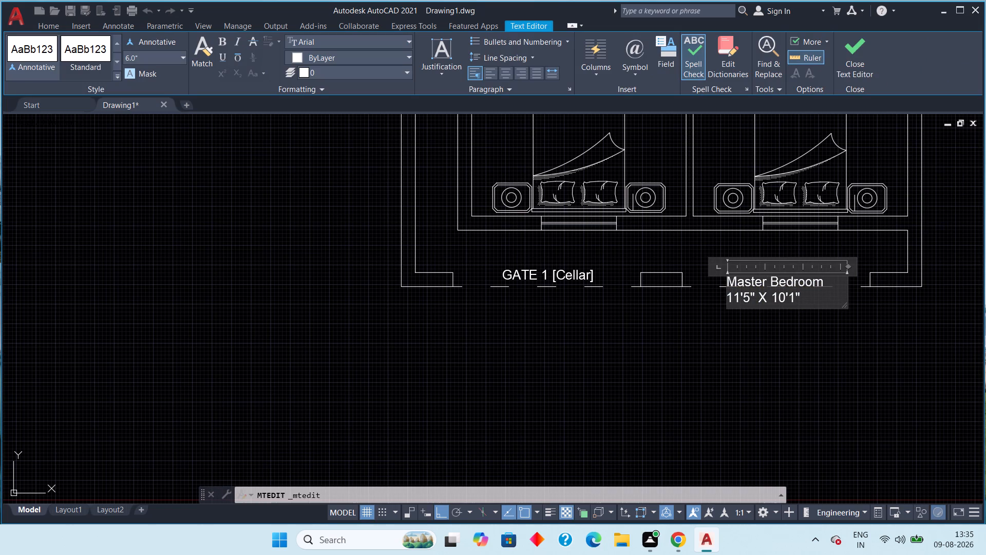
key("BackSpace")
key("BackSpace")
key("BackSpace")
key("BackSpace")
key("BackSpace")
key("BackSpace")
key("BackSpace")
key("BackSpace")
key("BackSpace")
key("BackSpace")
key("BackSpace")
key("BackSpace")
key("BackSpace")
key("BackSpace")
key("BackSpace")
key("BackSpace")
key("BackSpace")
key("BackSpace")
key("BackSpace")
key("BackSpace")
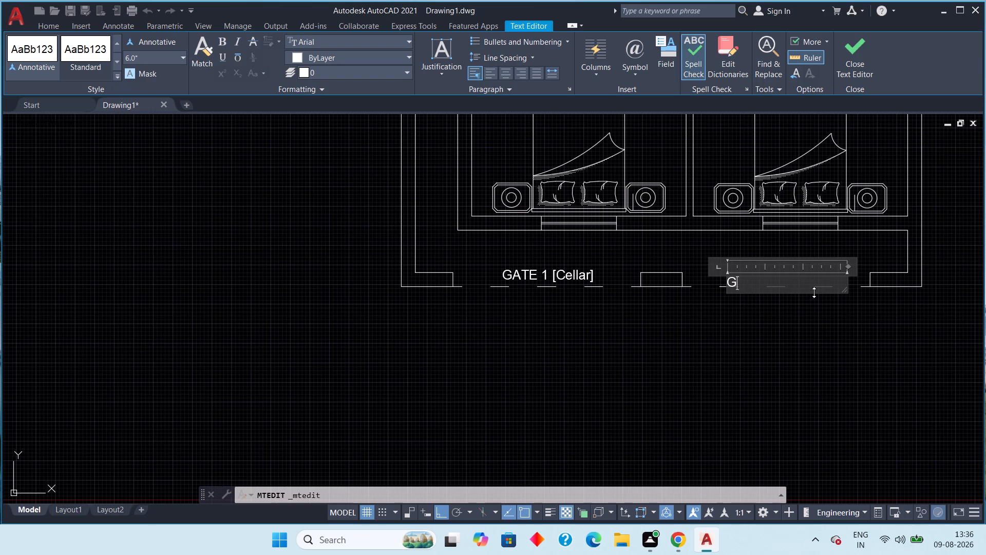
type("ATEW")
key("BackSpace")
key("space")
key("2")
key("space")
type("[")
key("g")
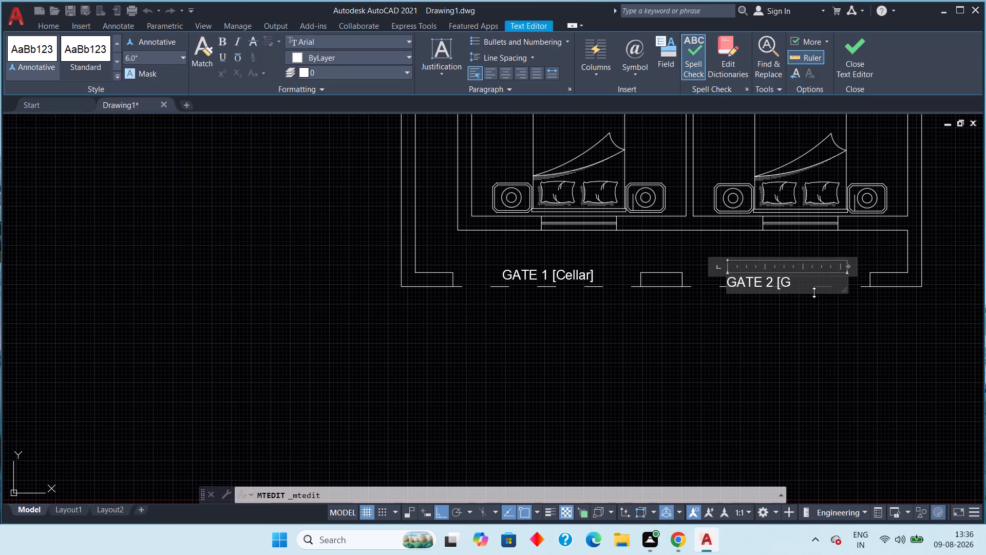
type("rou")
type("nd")
key("space")
key("shift+f")
type("loo")
key("r")
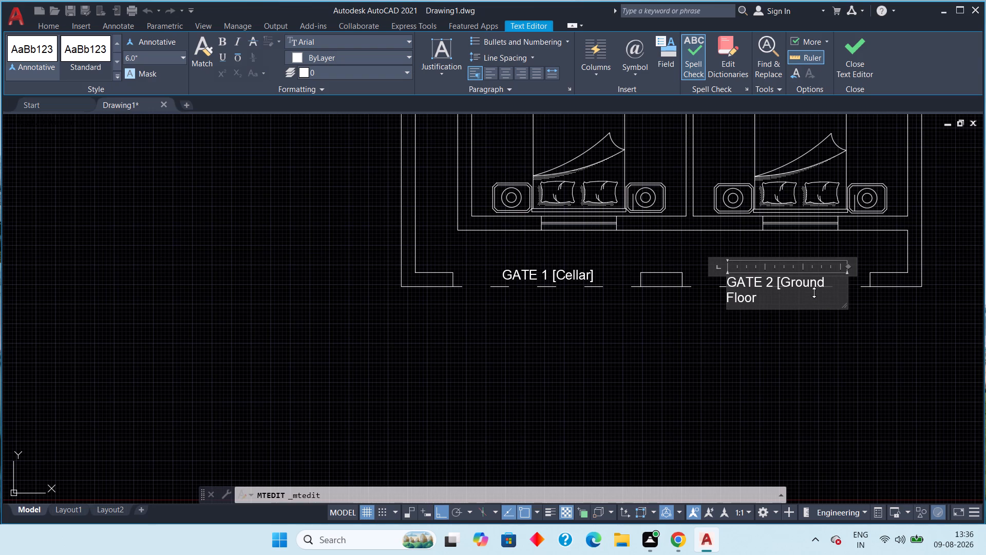
key("bracketright")
Widen the GATE 2 label's text frame to about 7'-4" so its text fits on one line, and finish editing.
left_click_drag(847, 284, 866, 281)
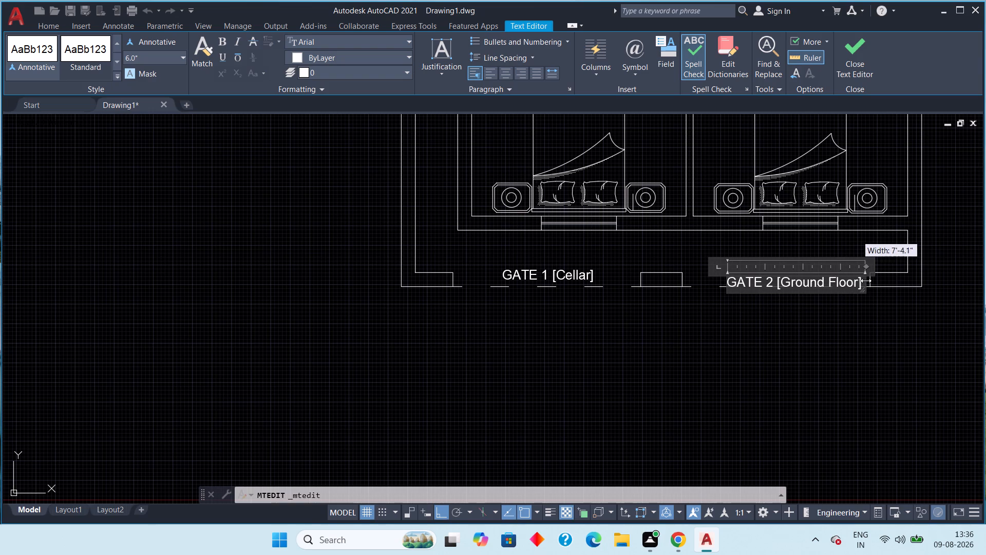
left_click_drag(866, 281, 865, 281)
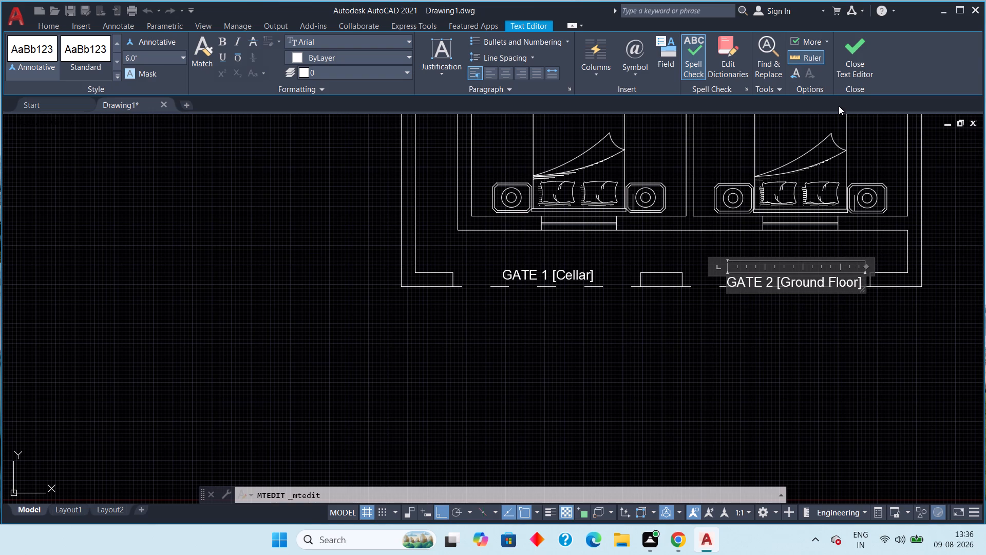
left_click(856, 65)
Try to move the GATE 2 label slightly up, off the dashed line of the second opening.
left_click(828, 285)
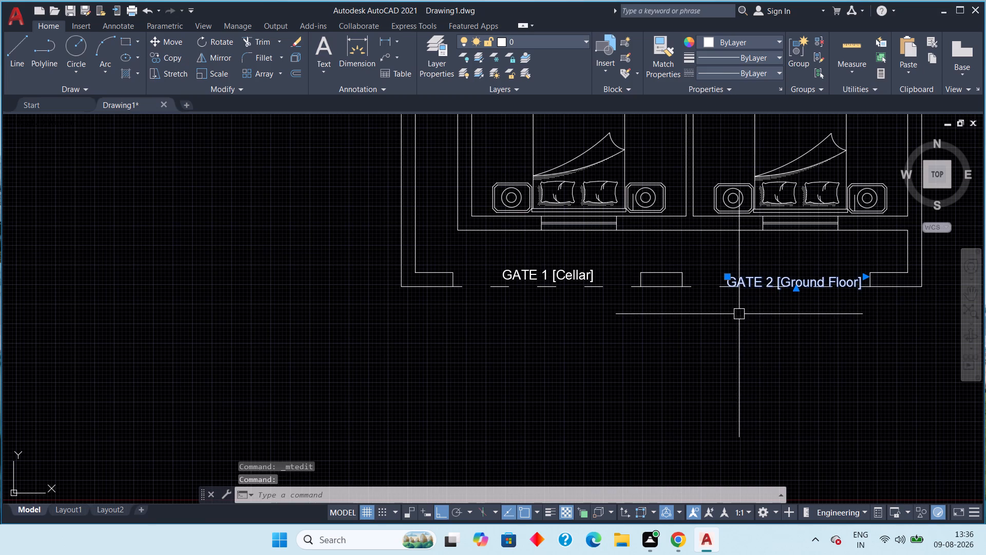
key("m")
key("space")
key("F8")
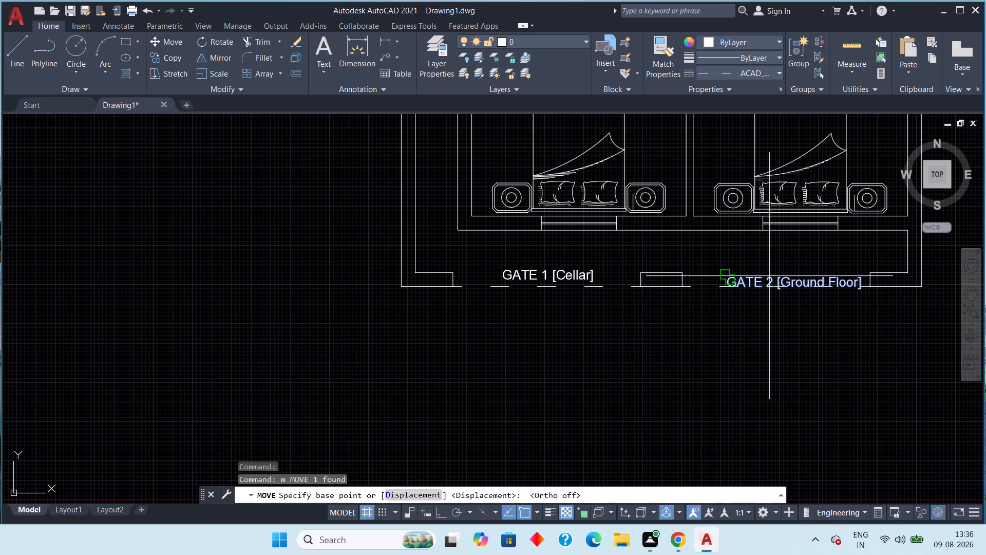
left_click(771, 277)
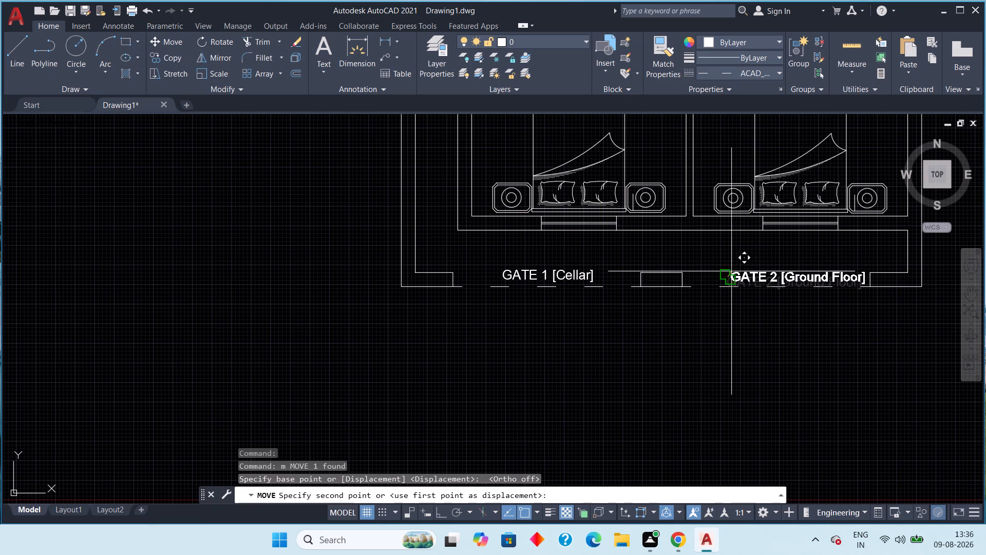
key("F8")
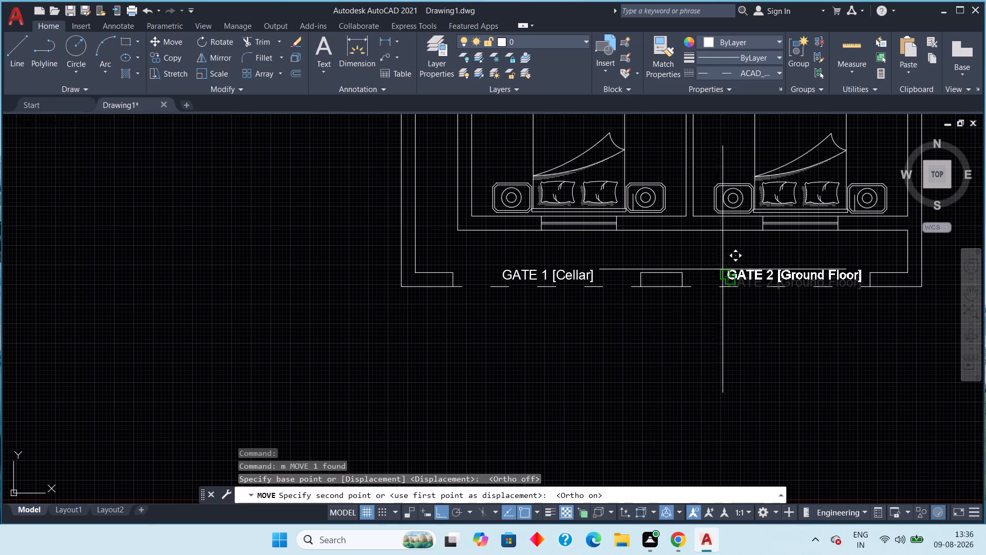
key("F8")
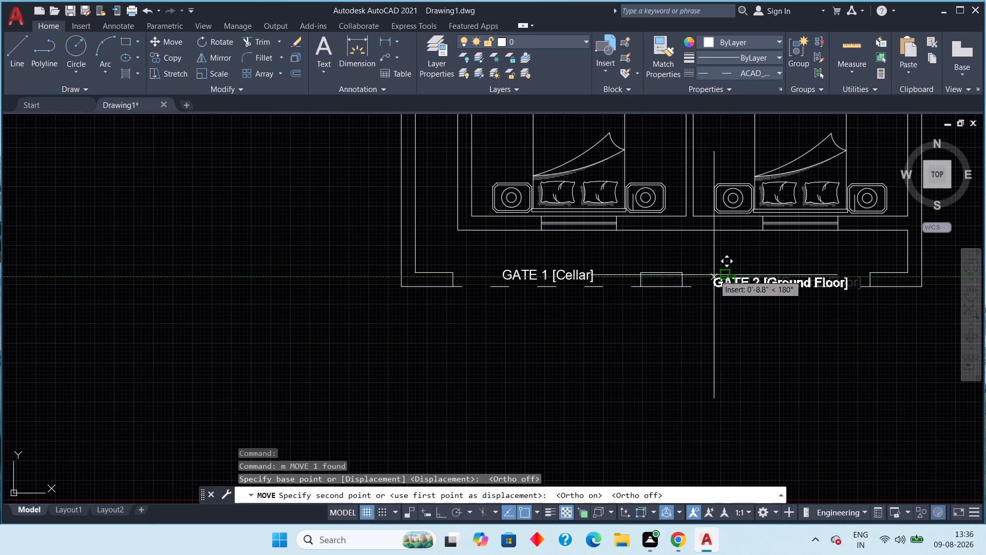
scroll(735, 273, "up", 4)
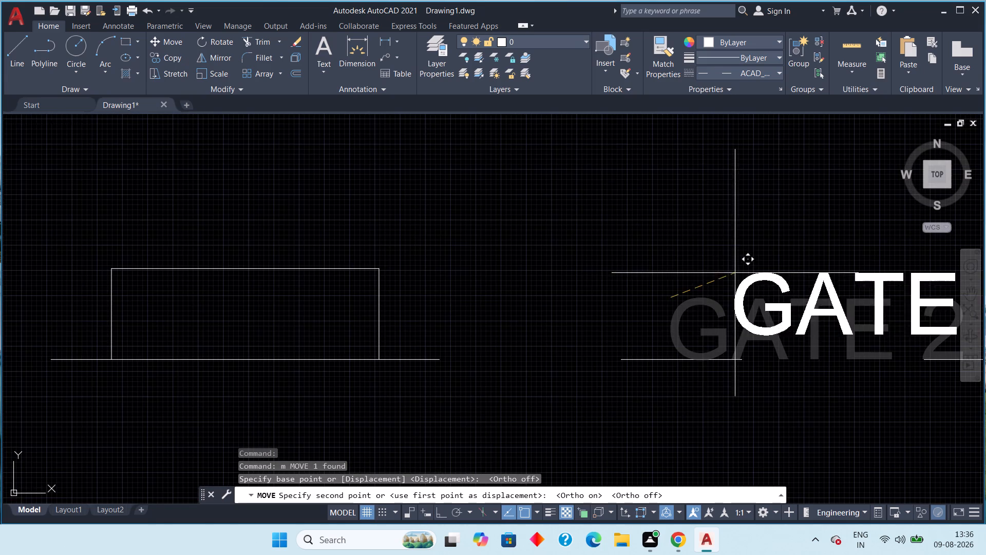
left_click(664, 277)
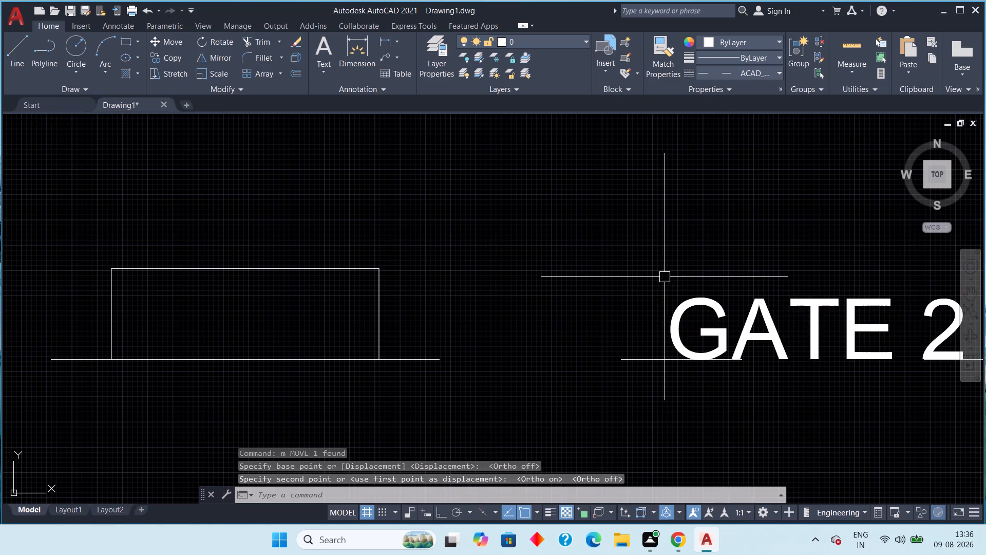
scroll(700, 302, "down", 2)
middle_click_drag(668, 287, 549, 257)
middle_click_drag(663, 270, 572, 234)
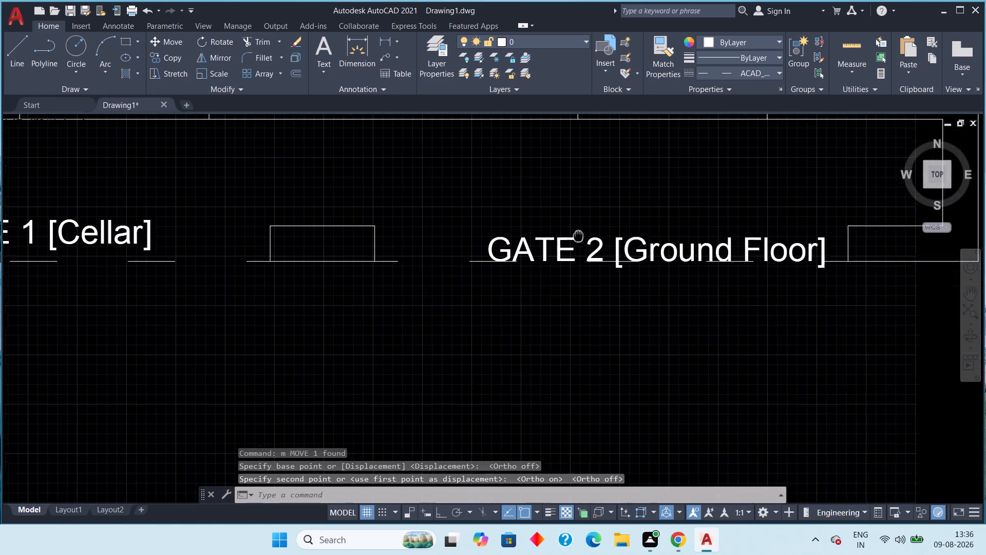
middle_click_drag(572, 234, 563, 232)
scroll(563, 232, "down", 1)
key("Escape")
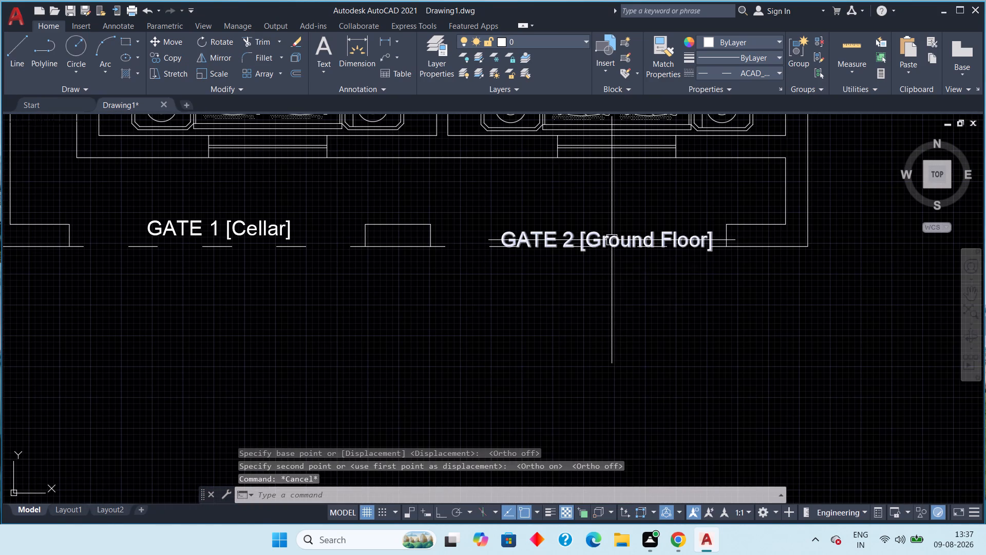
Move the GATE 2 label slightly up so it sits just above the dashed line of the second opening.
left_click(612, 240)
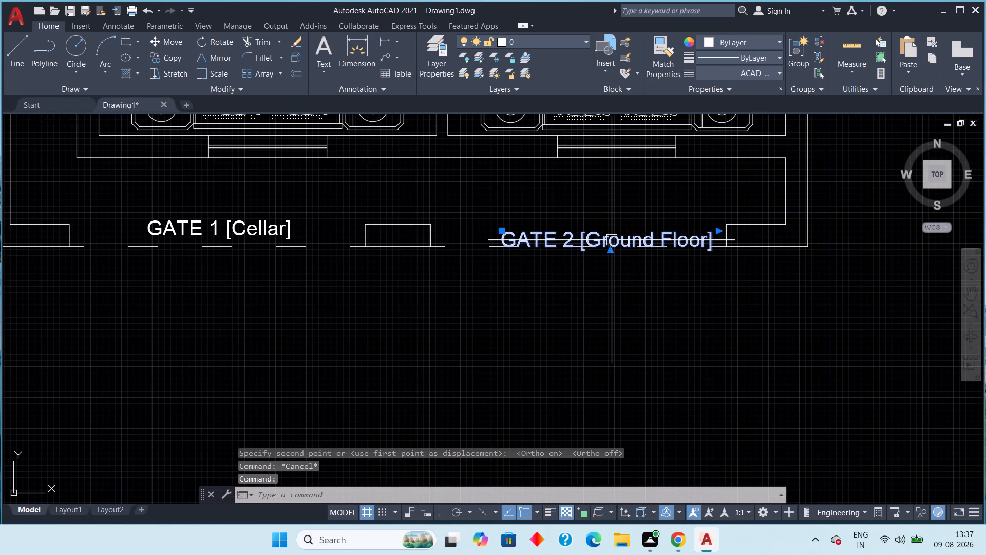
type("m")
key("space")
scroll(571, 240, "up", 2)
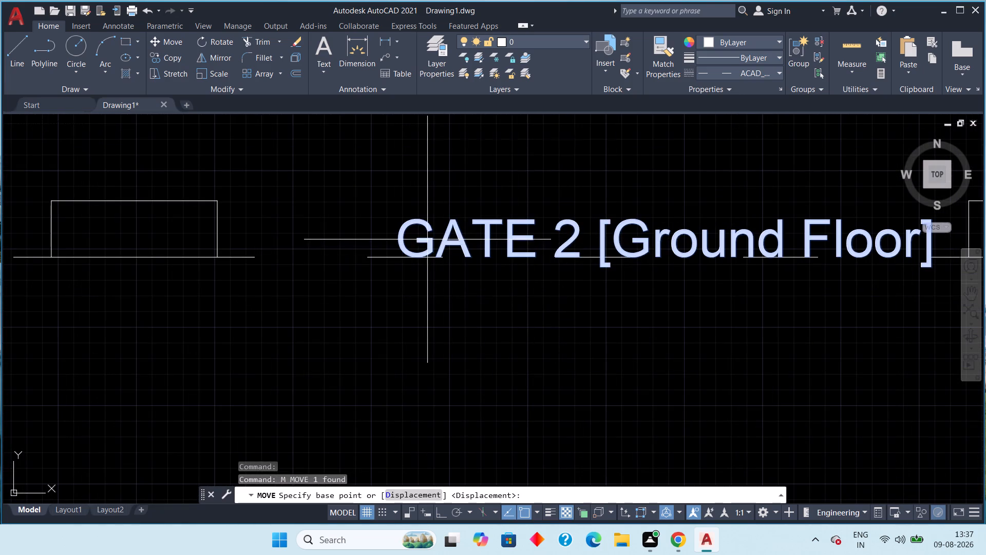
left_click(401, 233)
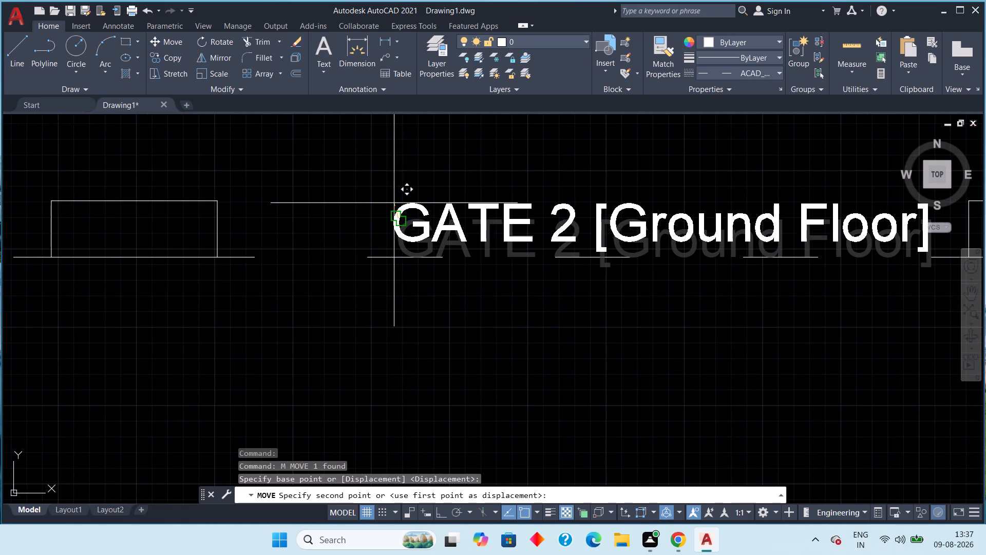
left_click(394, 202)
scroll(403, 214, "down", 3)
key("Escape")
Review the finished floor plan from the two gate openings up to the north boundary wall and back.
middle_click_drag(439, 238, 479, 243)
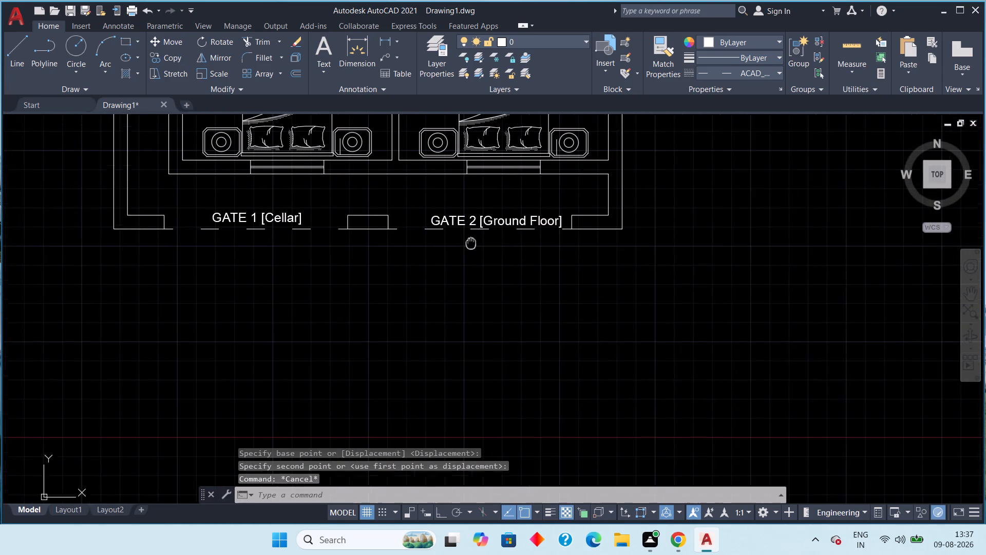
middle_click_drag(479, 243, 498, 243)
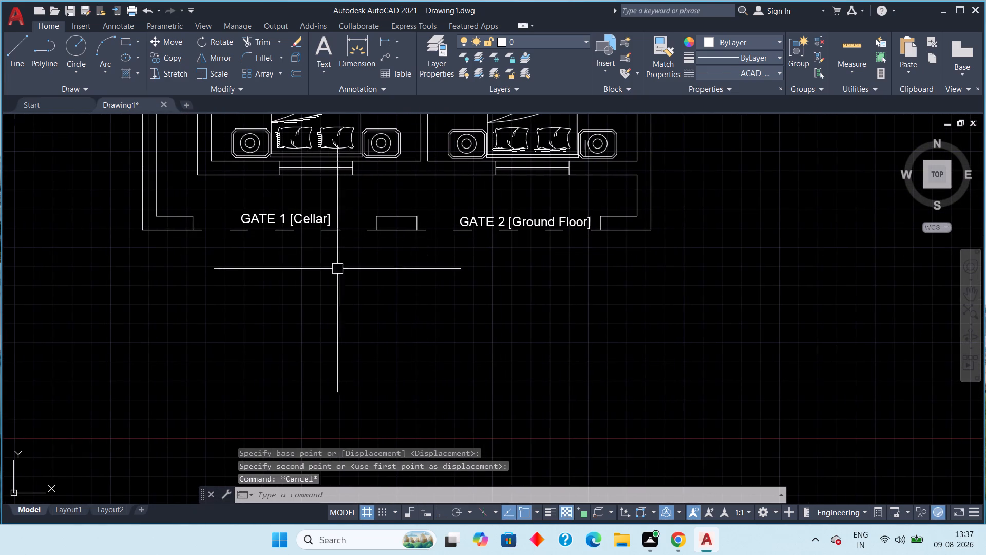
middle_click_drag(510, 263, 554, 292)
scroll(546, 276, "down", 1)
middle_click_drag(671, 230, 692, 264)
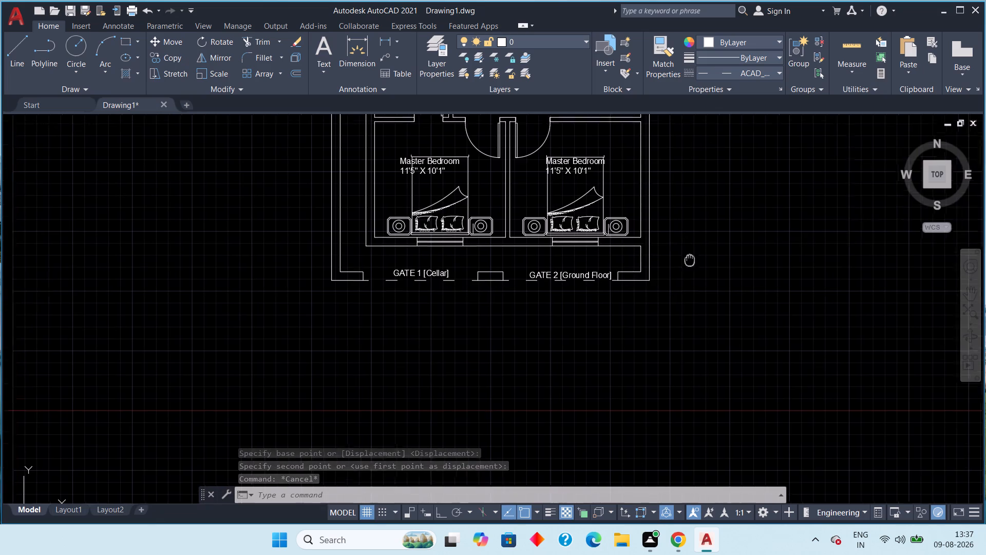
middle_click_drag(692, 264, 718, 332)
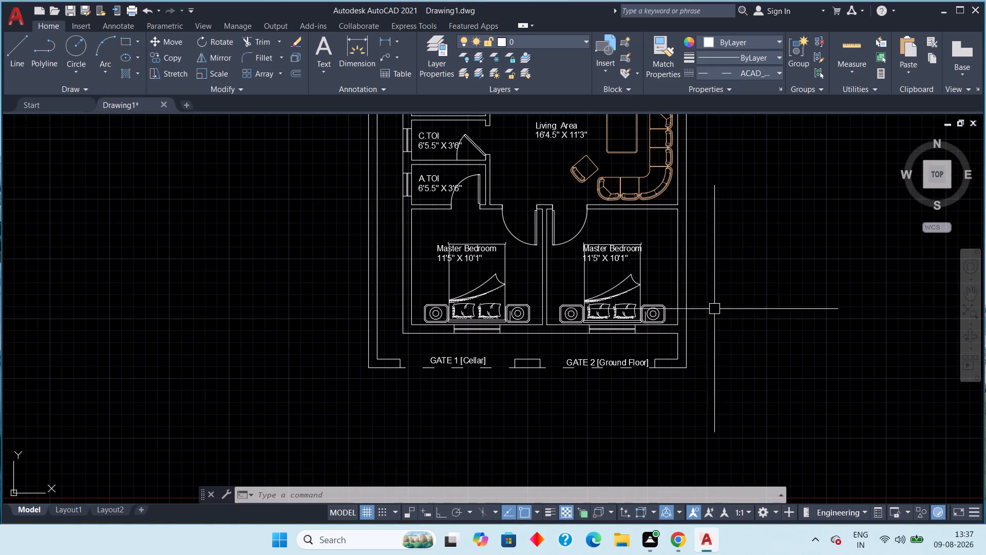
scroll(735, 255, "down", 1)
middle_click_drag(763, 358, 761, 374)
middle_click_drag(720, 244, 653, 430)
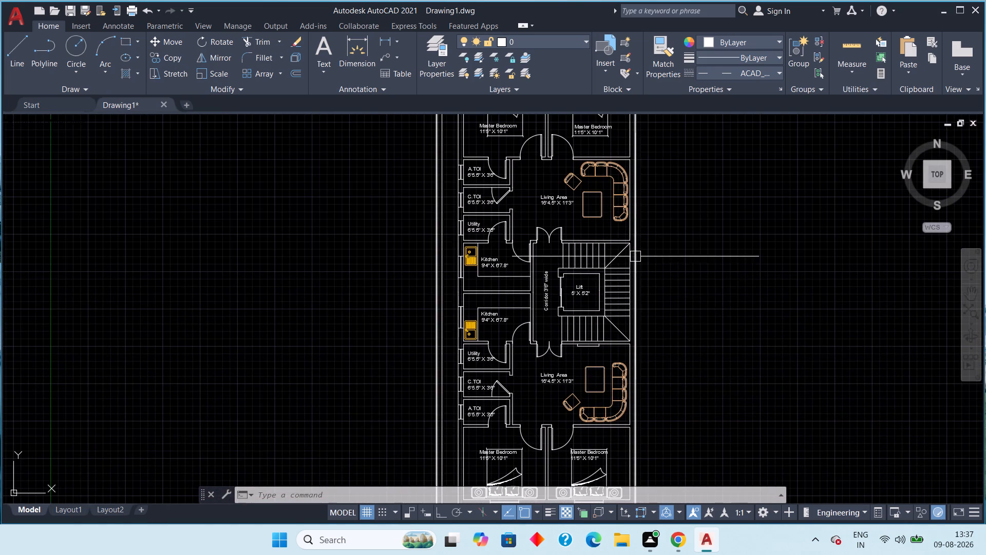
scroll(660, 222, "down", 2)
middle_click_drag(660, 215, 695, 287)
scroll(638, 221, "up", 4)
middle_click_drag(671, 251, 643, 211)
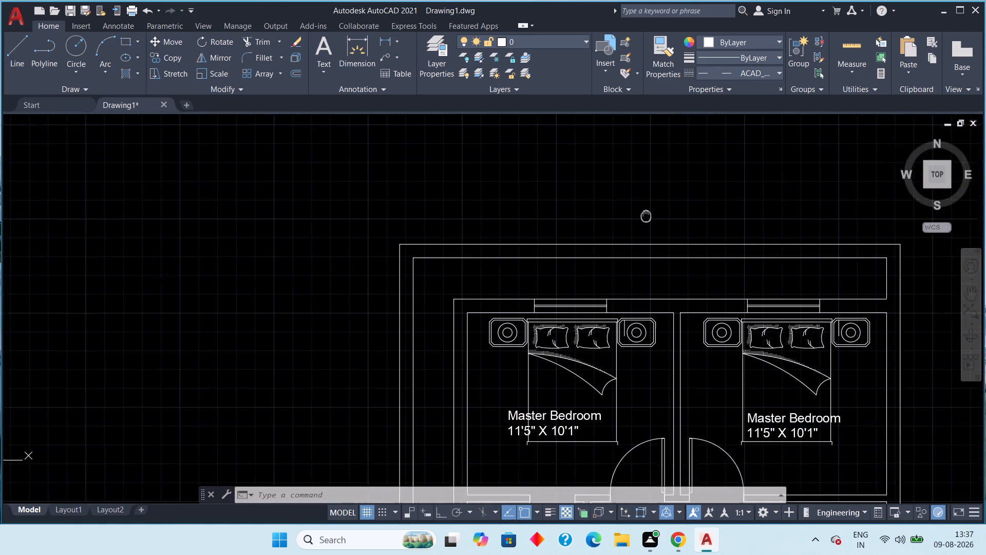
middle_click_drag(643, 211, 583, 115)
scroll(582, 115, "down", 1)
scroll(750, 284, "down", 1)
middle_click_drag(752, 272, 757, 224)
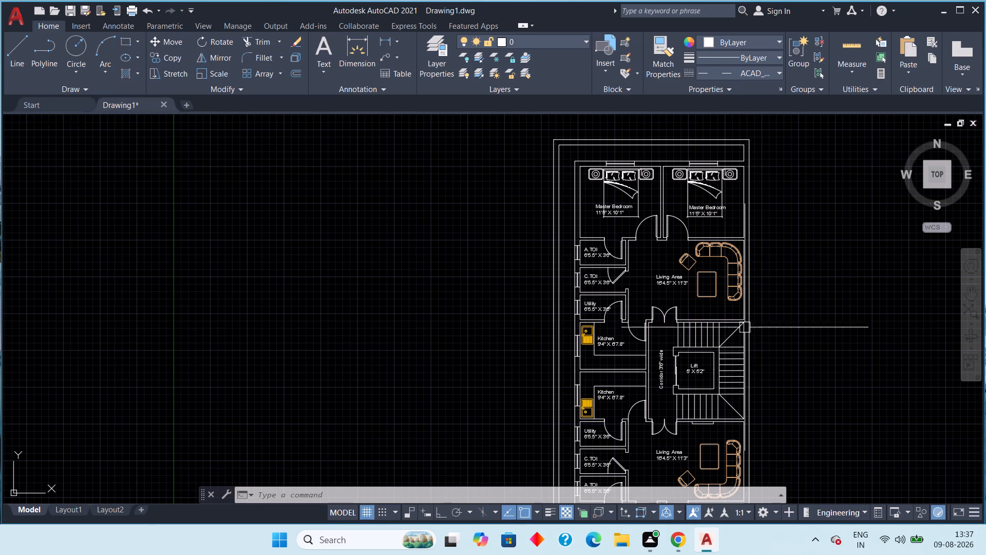
middle_click_drag(748, 385, 646, 104)
scroll(520, 319, "up", 2)
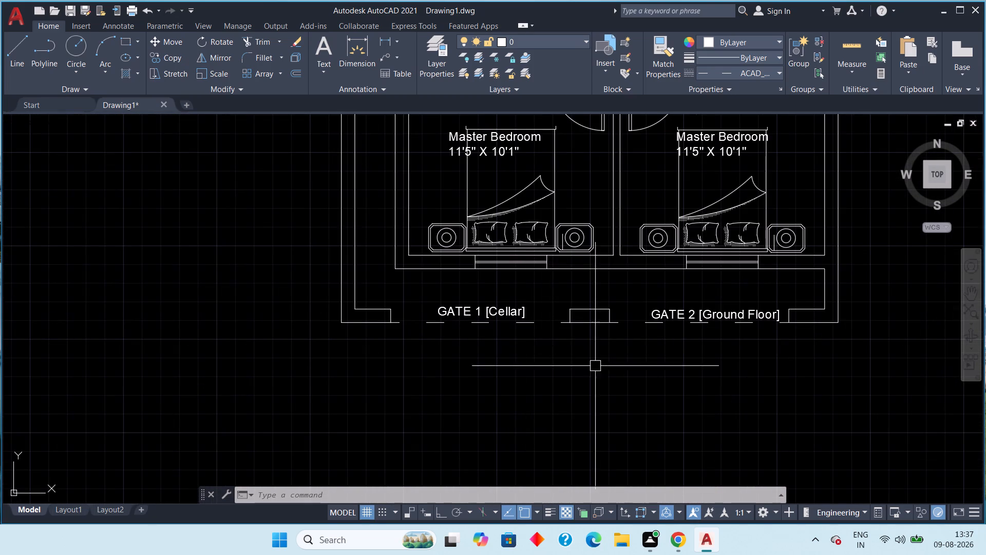
Add a linear dimension across the GATE 1 opening between its wall ends, just below the dashed line.
left_click(384, 44)
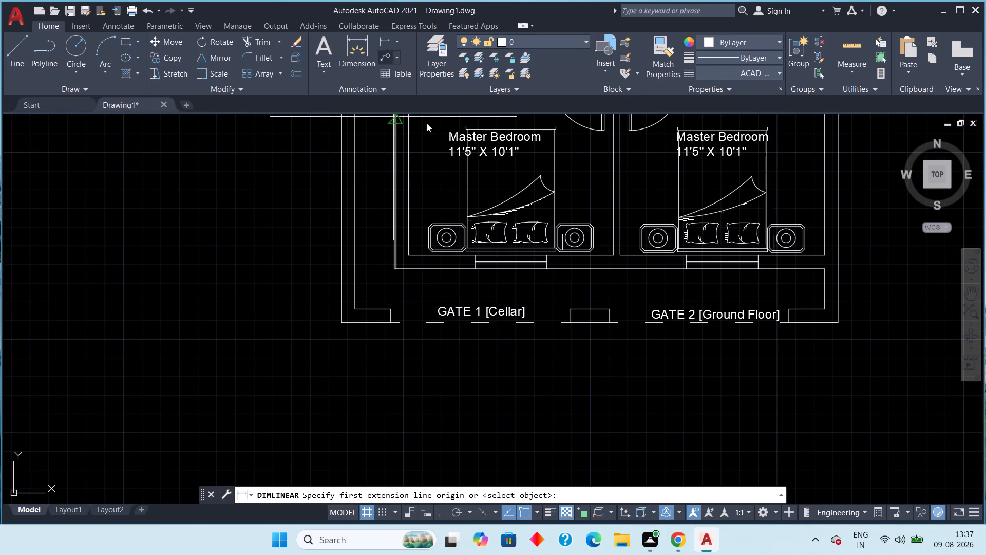
scroll(423, 339, "up", 2)
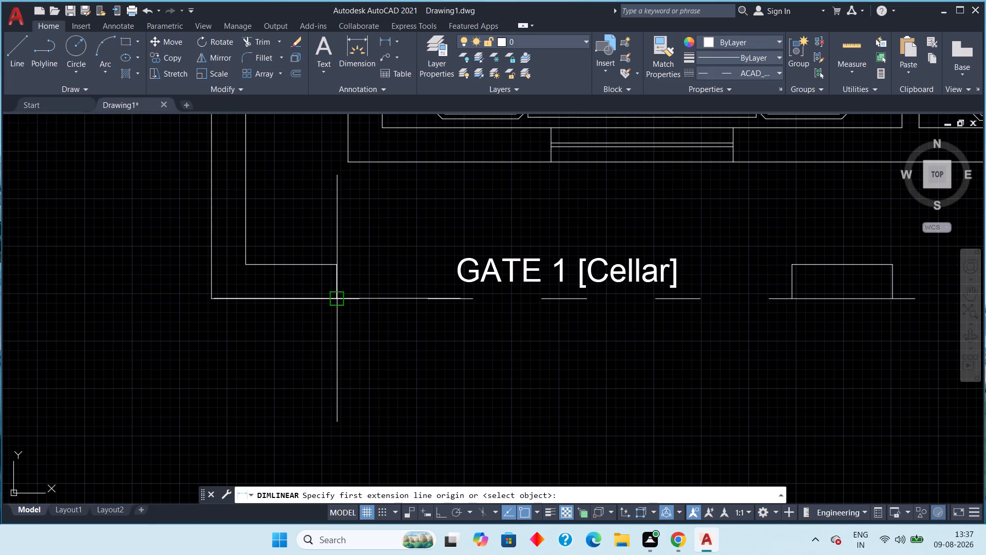
left_click(335, 303)
middle_click_drag(601, 284, 398, 293)
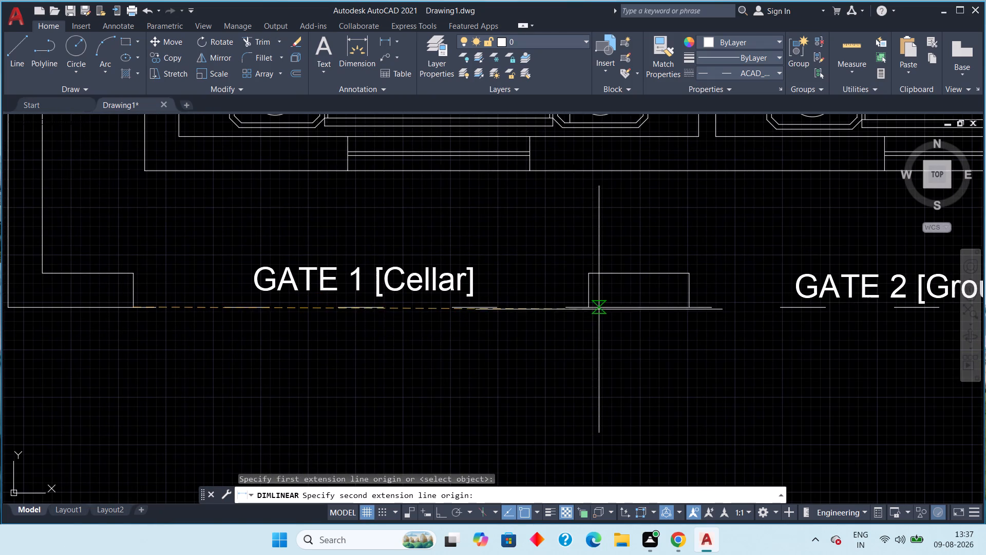
left_click(592, 307)
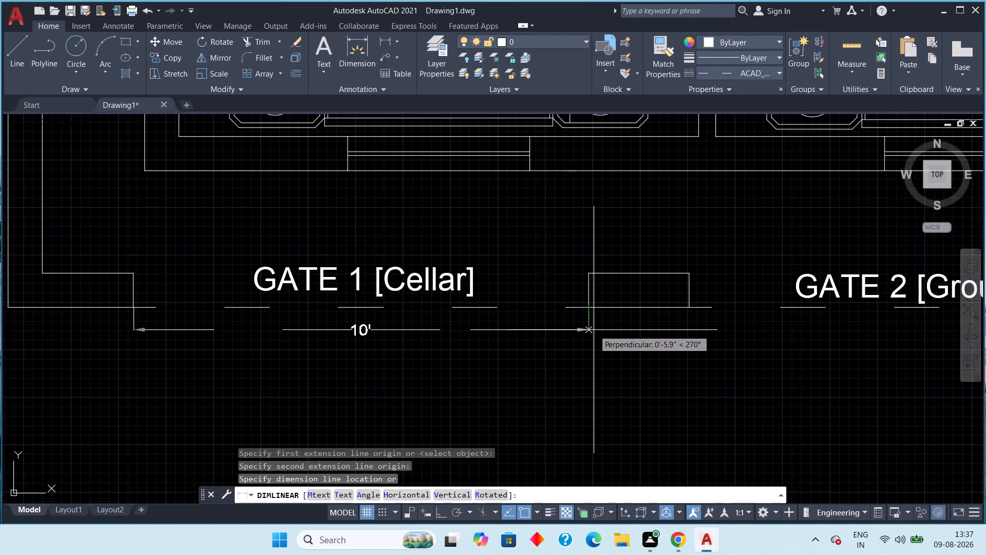
left_click(594, 330)
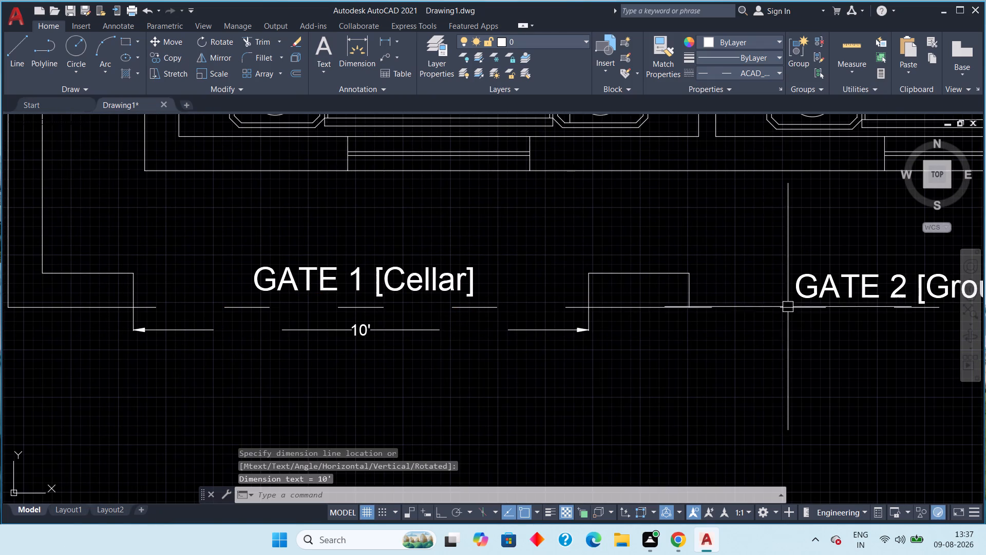
Add a linear dimension across the GATE 2 opening, just below its dashed line and roughly level with the GATE 1 dimension.
left_click(388, 41)
middle_click_drag(666, 157, 457, 102)
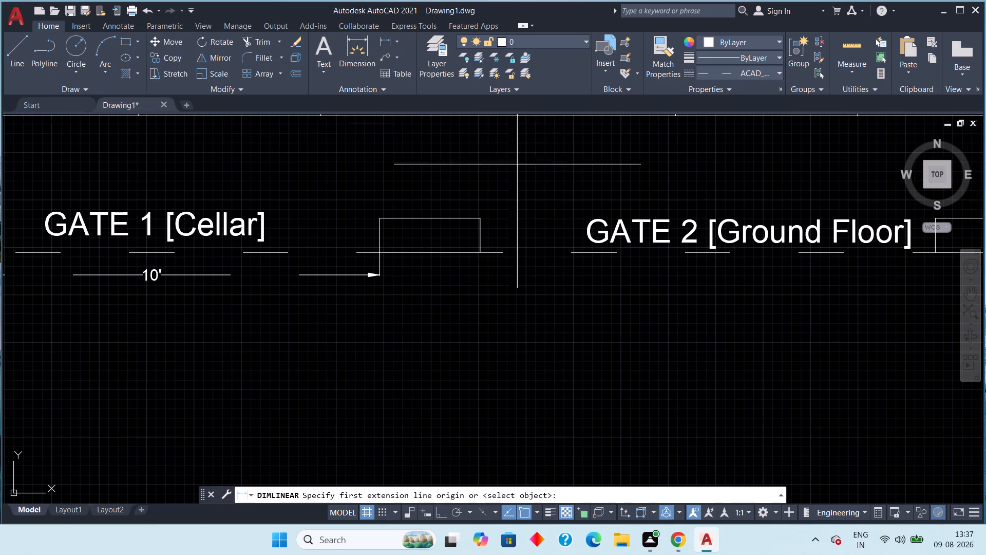
left_click(479, 251)
middle_click_drag(784, 262, 508, 243)
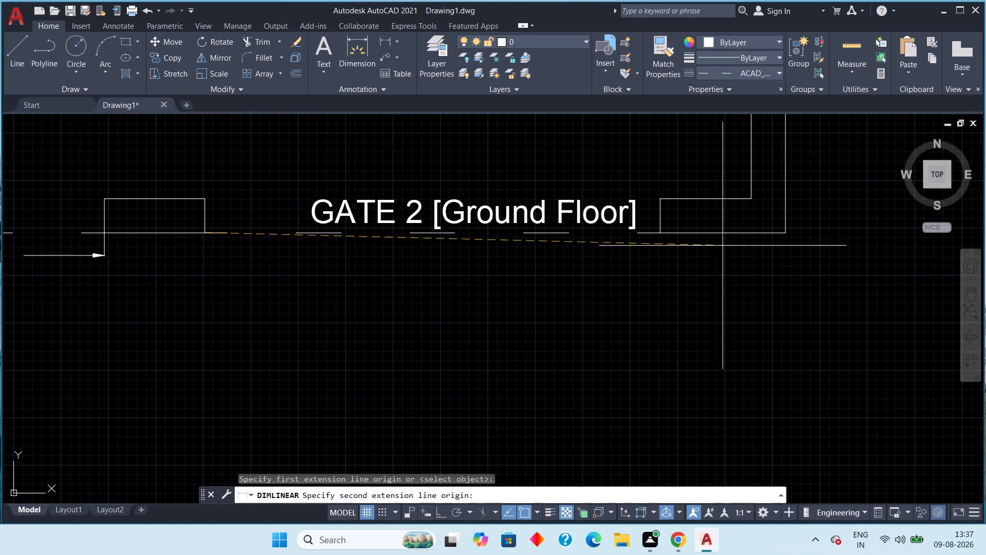
left_click(658, 234)
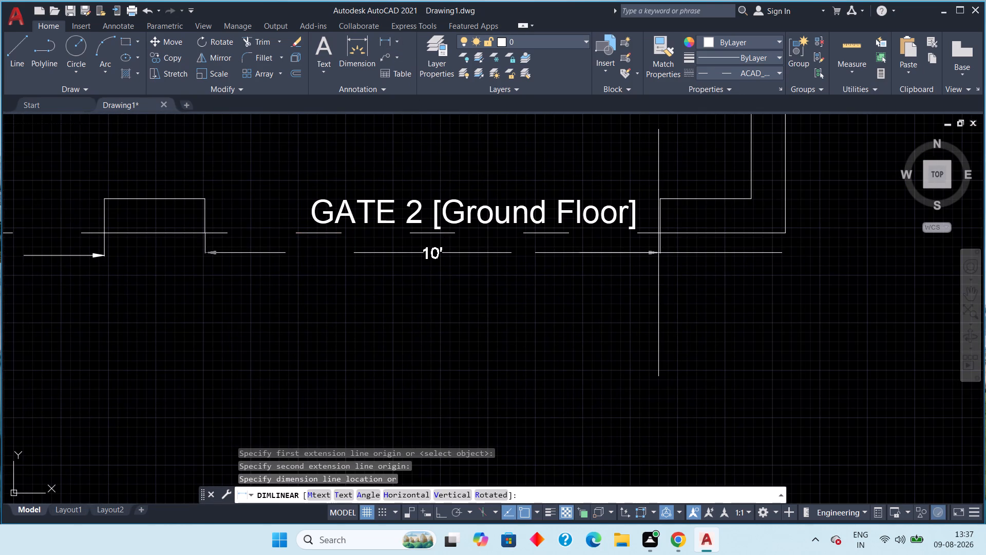
left_click(657, 257)
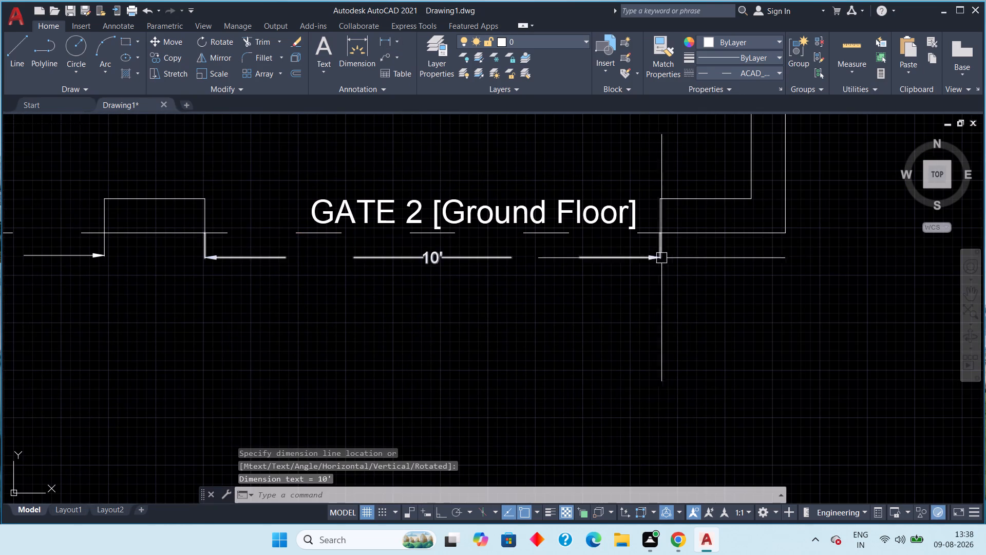
Dimension the thickness of the house's west outer wall at the western Master Bedroom's southwest corner, placed just below the south wall.
scroll(632, 285, "down", 2)
middle_click_drag(611, 291, 715, 317)
middle_click_drag(450, 266, 573, 308)
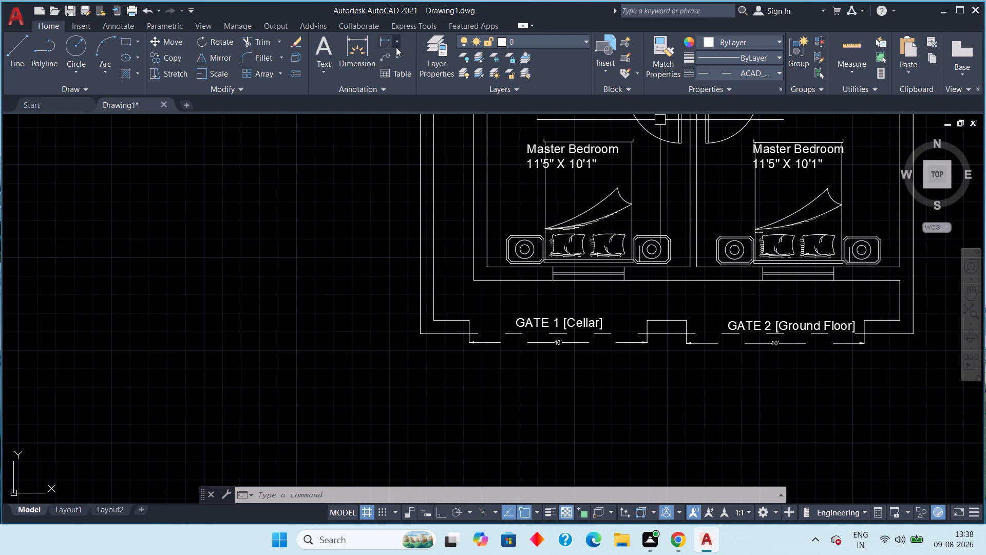
left_click(383, 41)
scroll(474, 275, "up", 2)
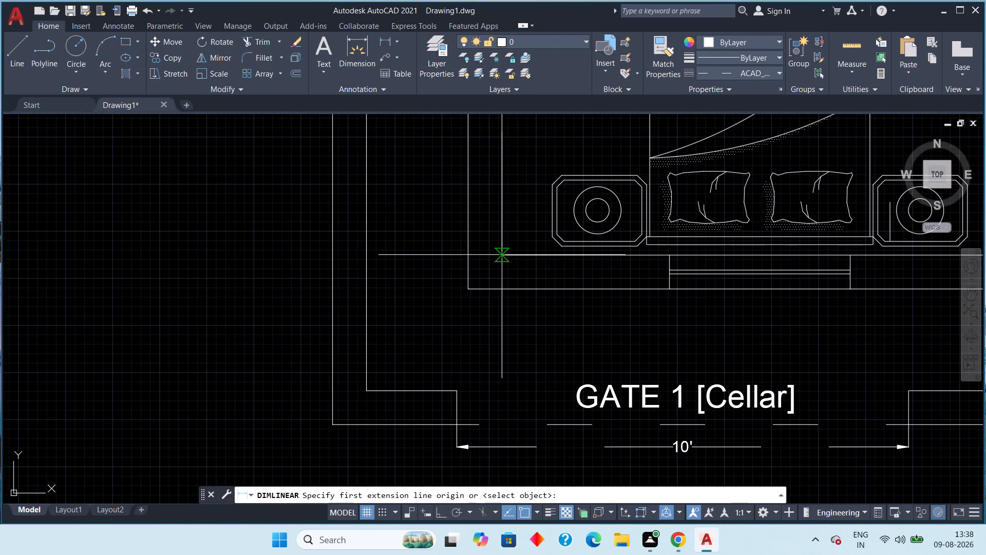
left_click(499, 258)
left_click(471, 256)
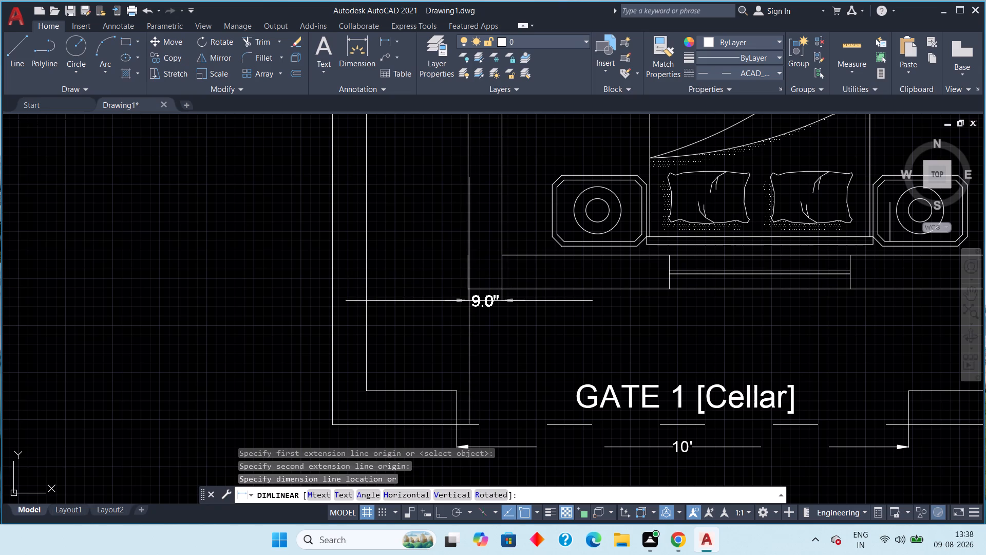
left_click(467, 308)
Dimension the thickness of the partition wall between the two Master Bedrooms, placed just below the south wall.
scroll(509, 305, "down", 2)
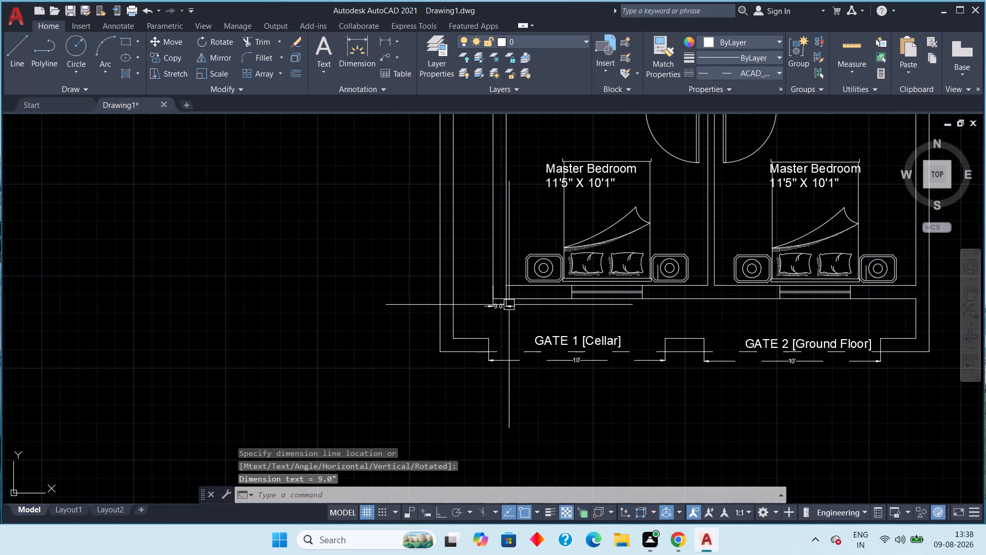
middle_click_drag(746, 229, 559, 187)
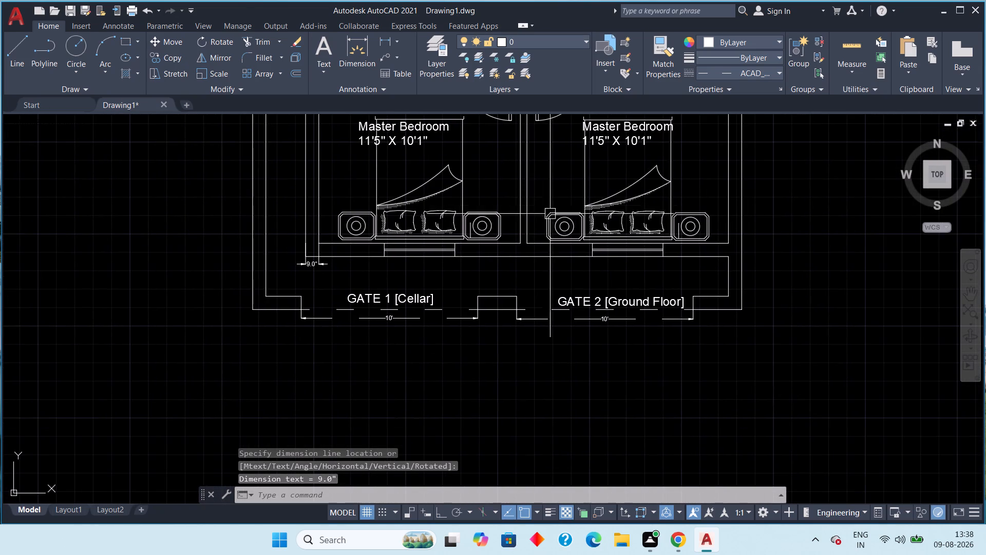
left_click(383, 43)
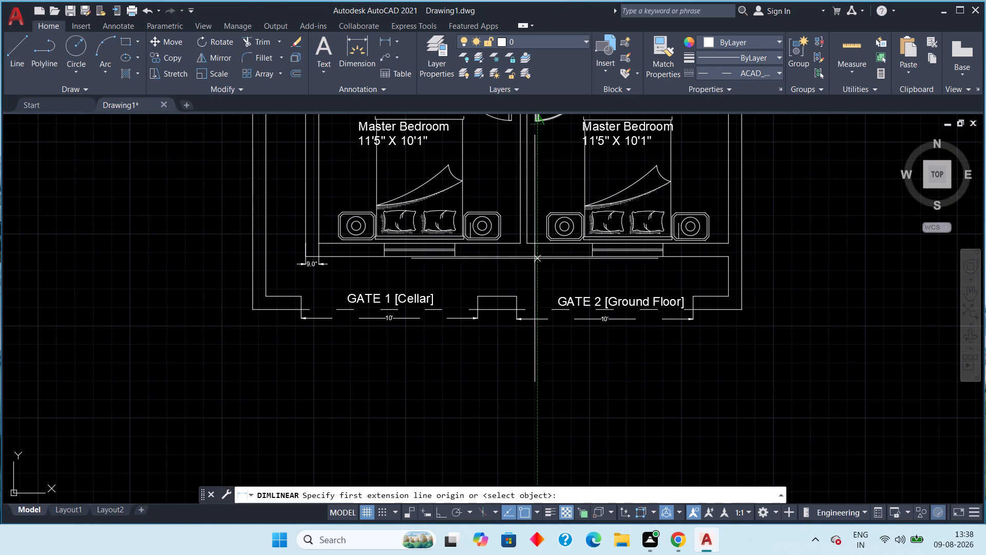
scroll(518, 245, "up", 4)
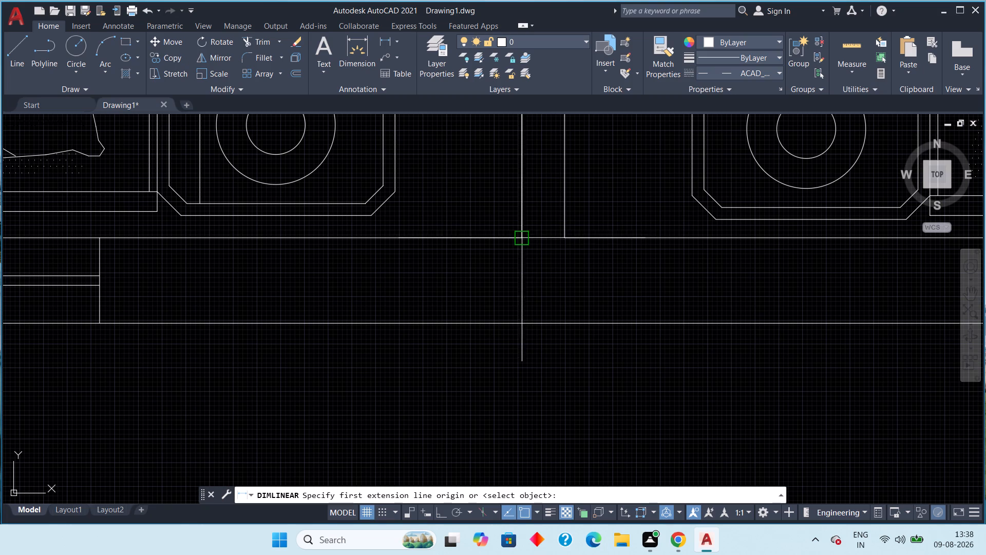
left_click(520, 238)
left_click(568, 237)
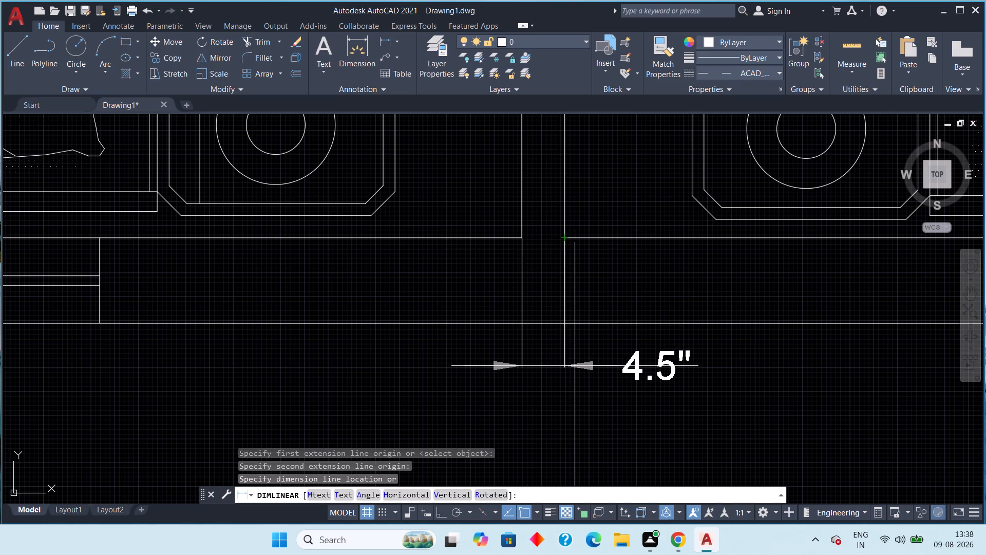
scroll(575, 366, "down", 2)
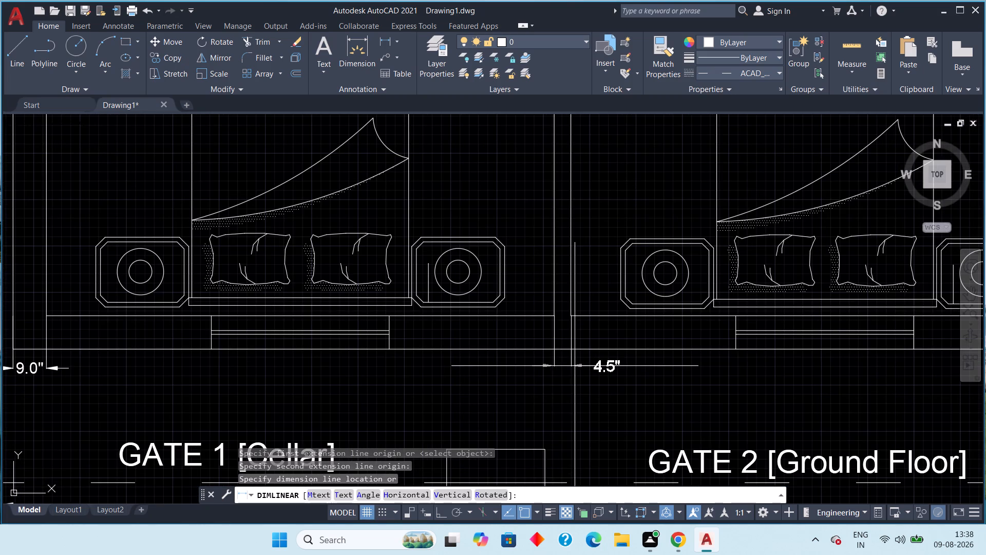
left_click(575, 366)
Add a vertical linear dimension for the A.TOI window's width, just outside the west wall.
scroll(585, 221, "down", 2)
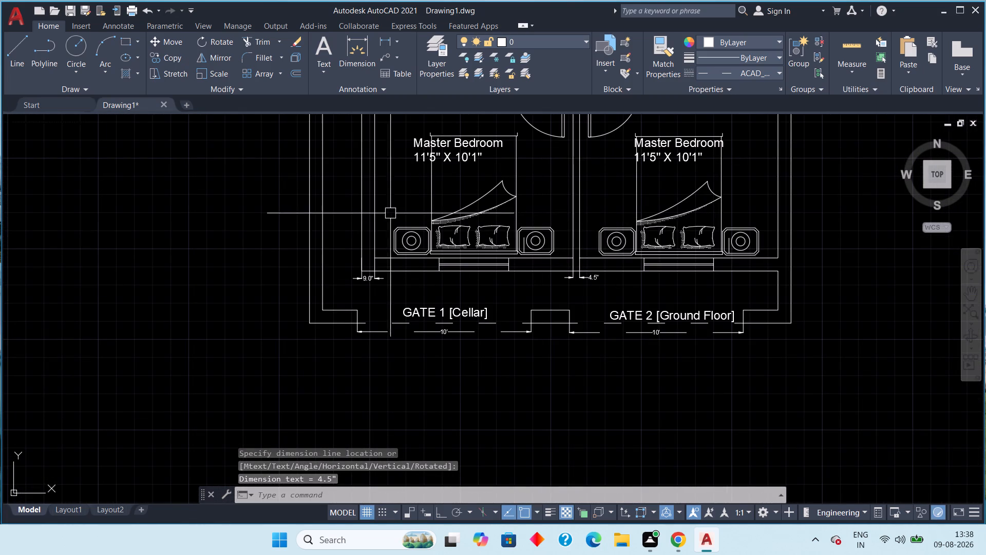
middle_click_drag(429, 187, 478, 344)
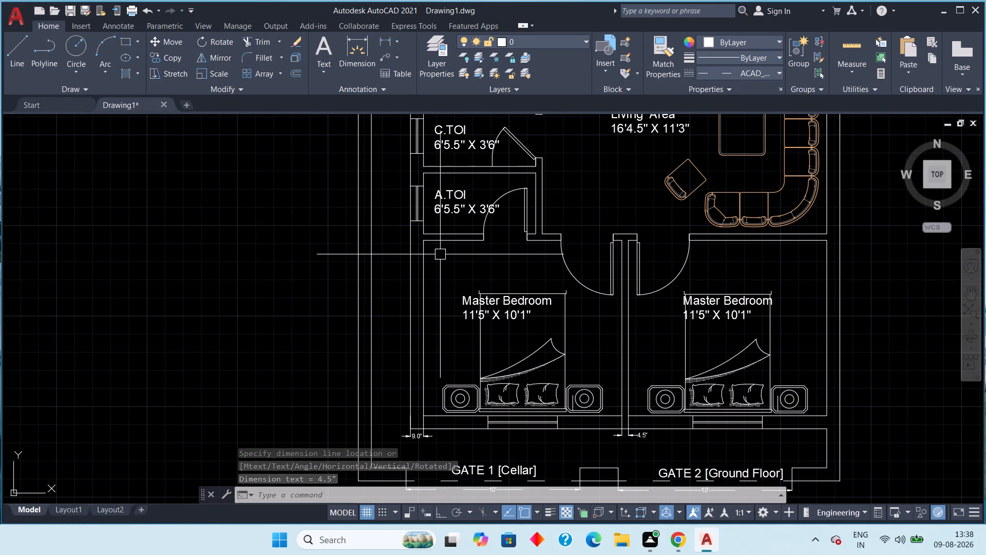
scroll(440, 254, "down", 1)
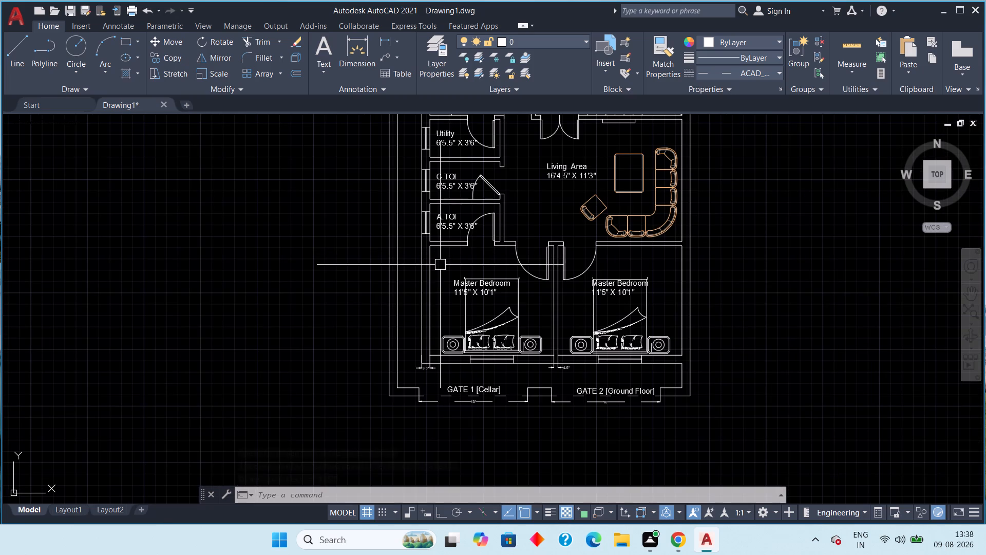
middle_click_drag(440, 265, 524, 288)
scroll(486, 237, "up", 1)
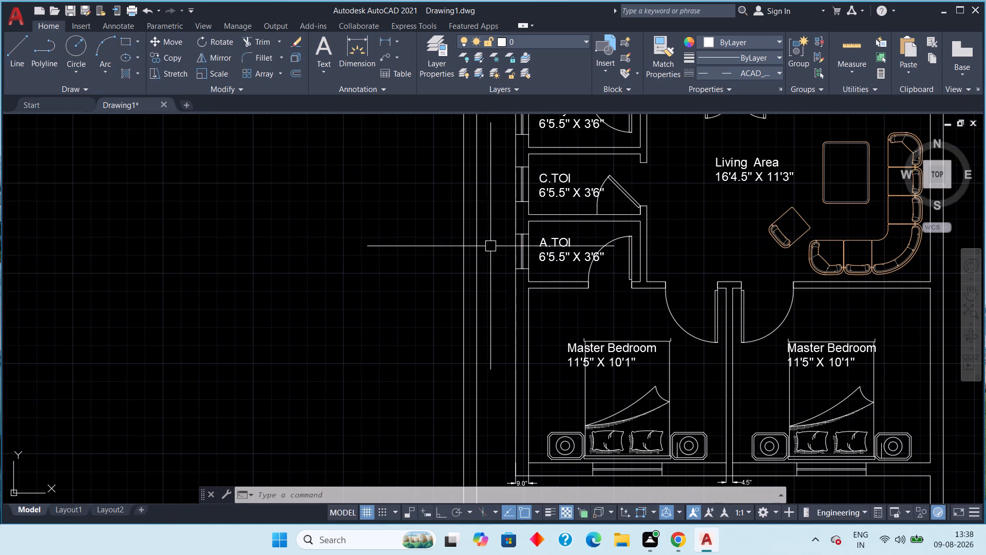
middle_click_drag(490, 239, 494, 305)
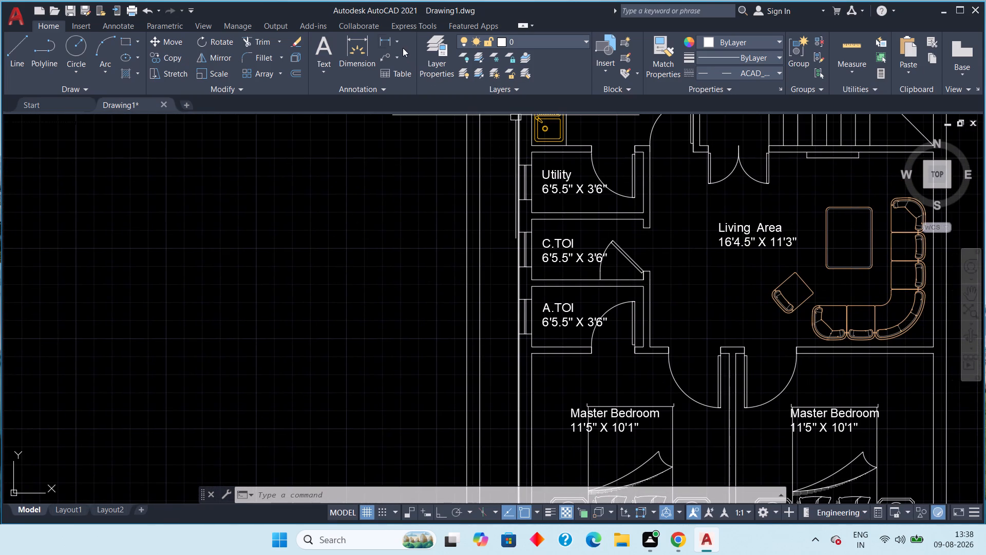
left_click(385, 41)
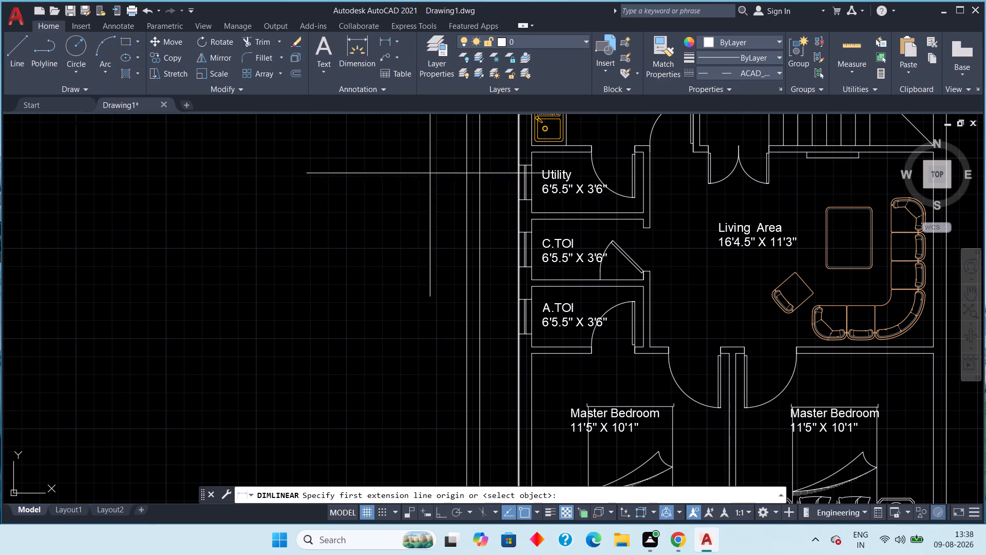
scroll(534, 310, "up", 3)
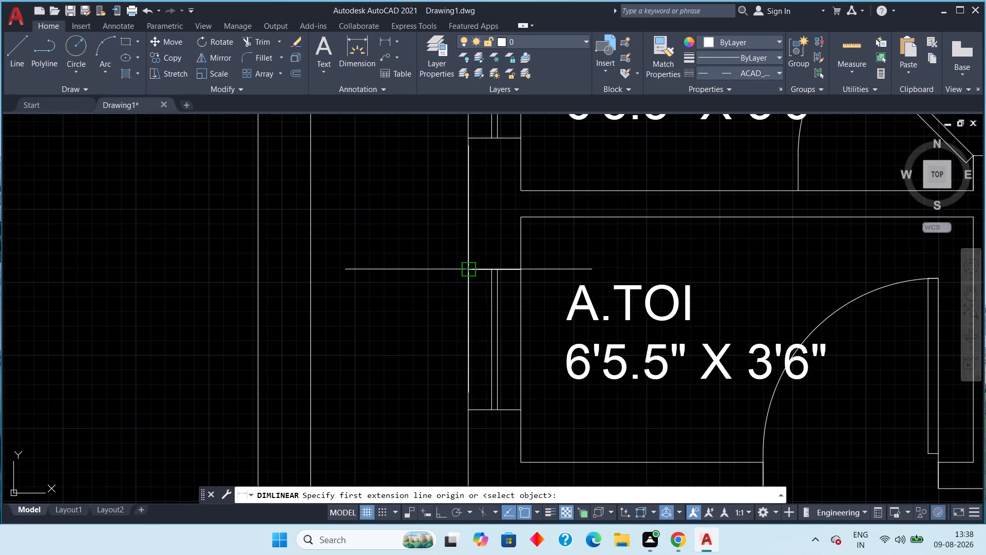
left_click_drag(471, 272, 453, 271)
left_click_drag(468, 409, 454, 406)
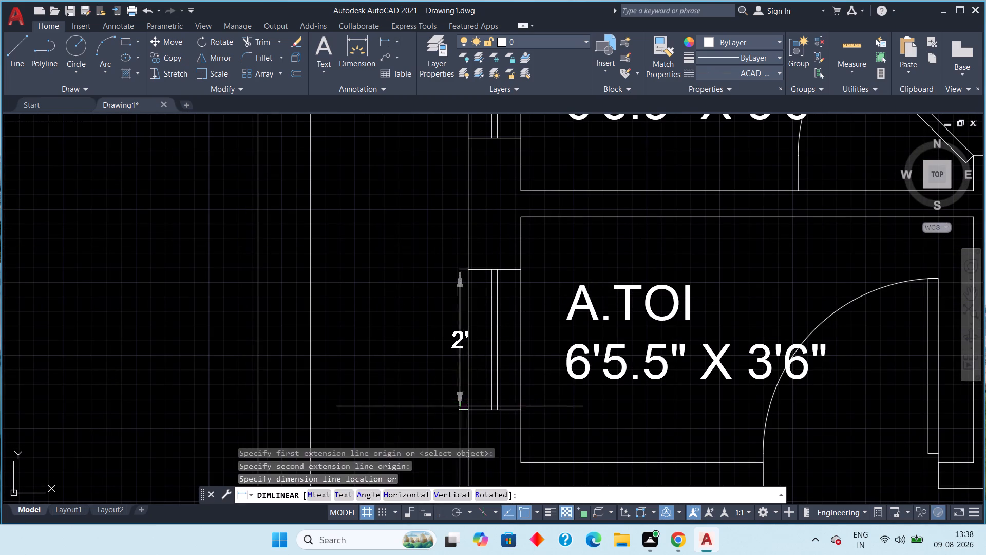
left_click_drag(454, 406, 453, 406)
left_click(443, 406)
Add a vertical linear dimension for the C.TOI window's width, just outside the west wall.
scroll(450, 395, "down", 2)
middle_click_drag(423, 293, 397, 254)
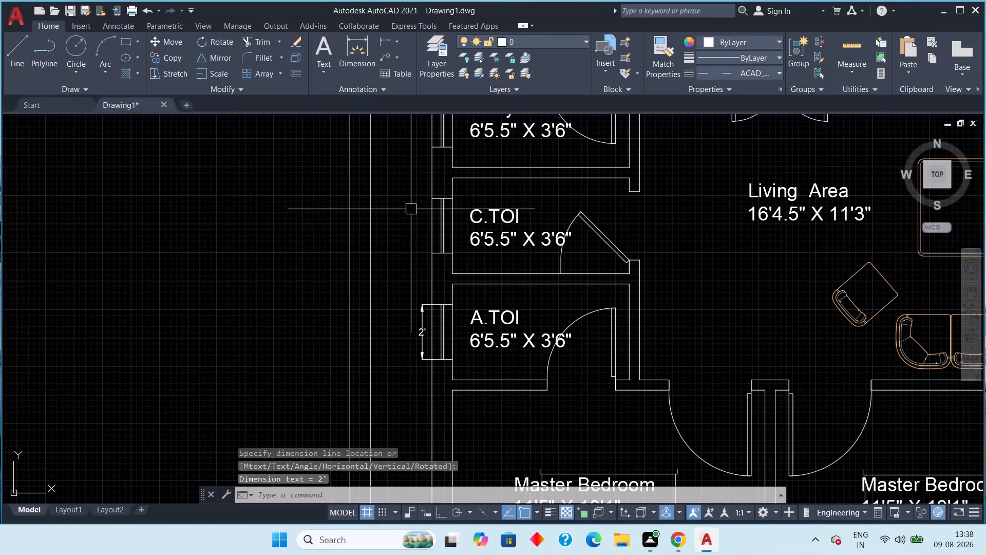
scroll(411, 207, "down", 1)
middle_click_drag(403, 266, 401, 304)
middle_click_drag(404, 227, 384, 301)
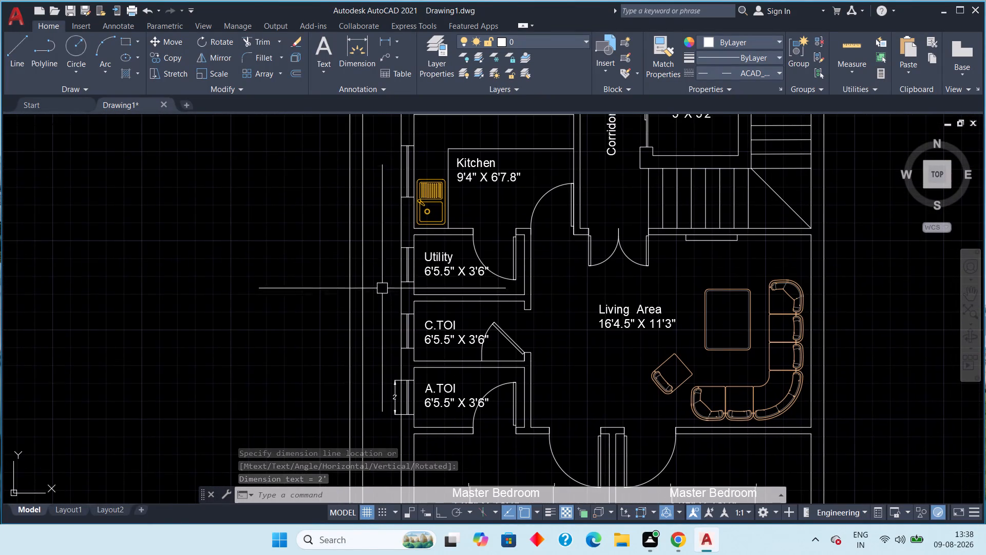
left_click(387, 39)
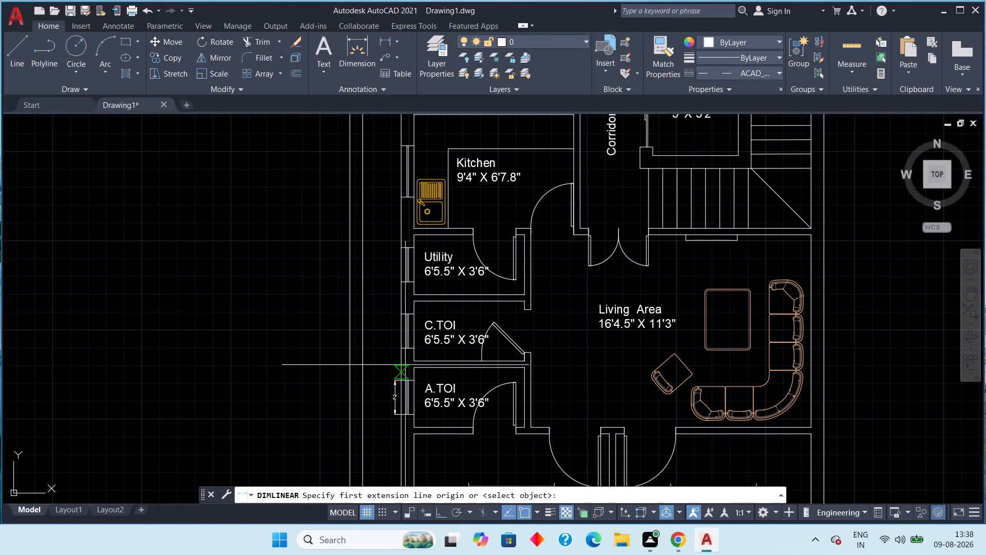
scroll(396, 343, "up", 2)
left_click(406, 274)
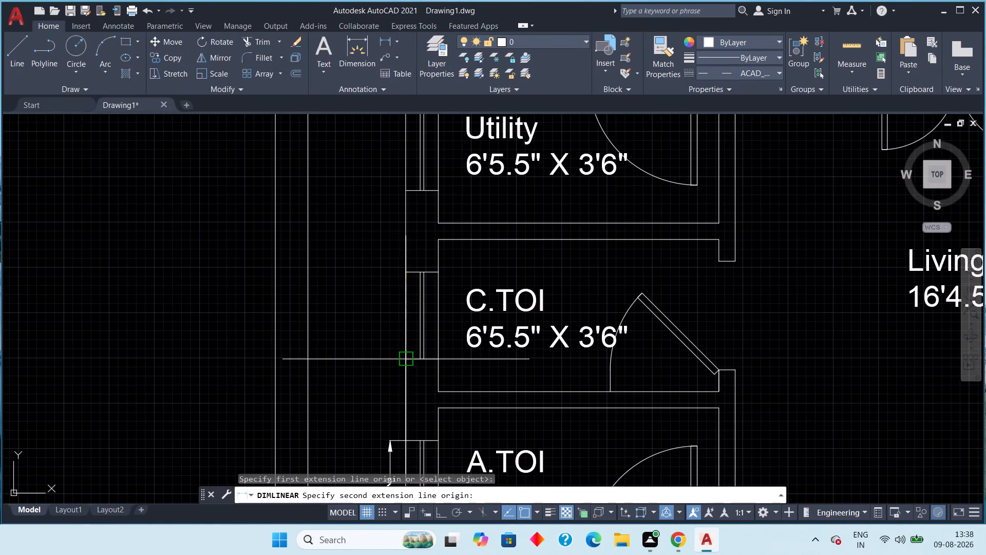
left_click(401, 363)
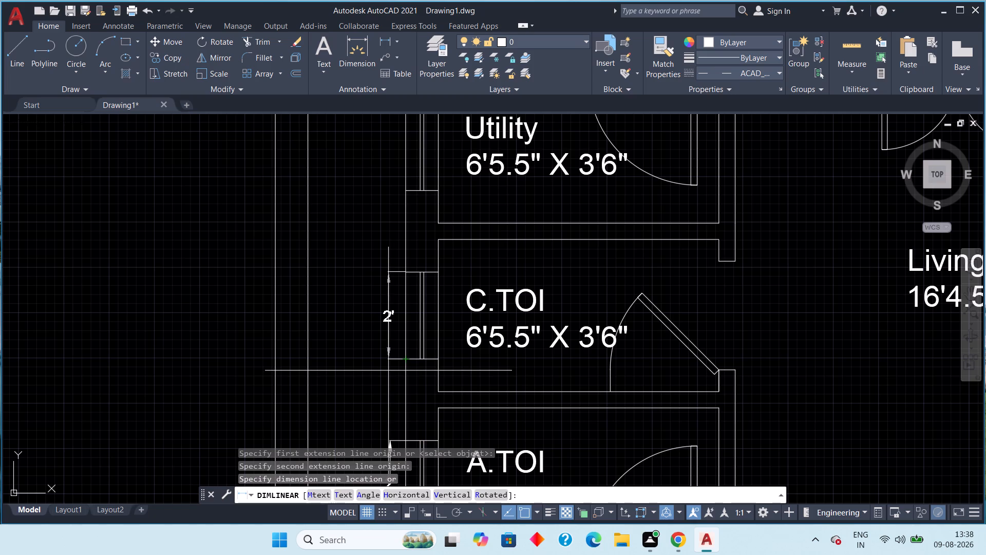
left_click(390, 372)
Add a vertical linear dimension for the Utility window's width, just outside the west wall in line with the C.TOI one.
middle_click_drag(377, 182, 351, 248)
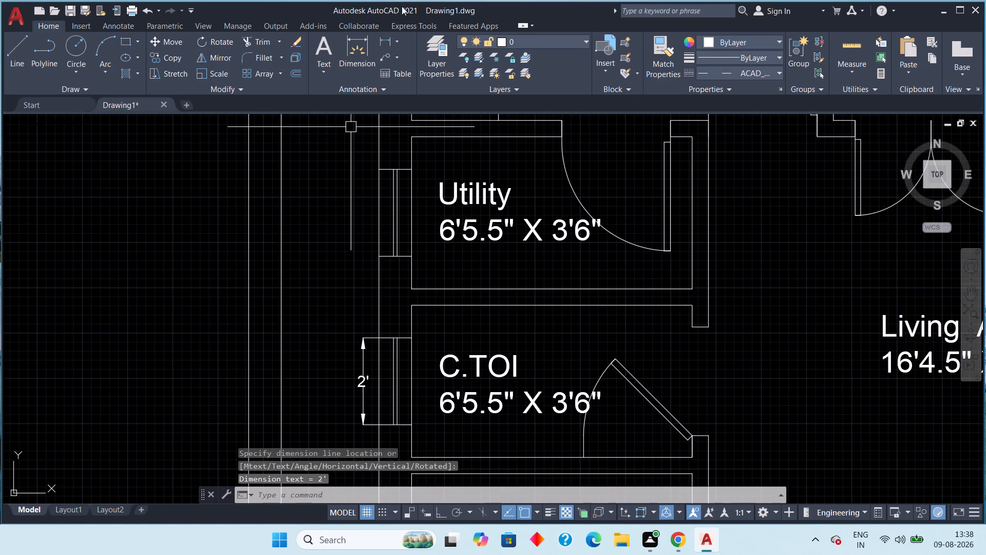
left_click(386, 42)
left_click(378, 260)
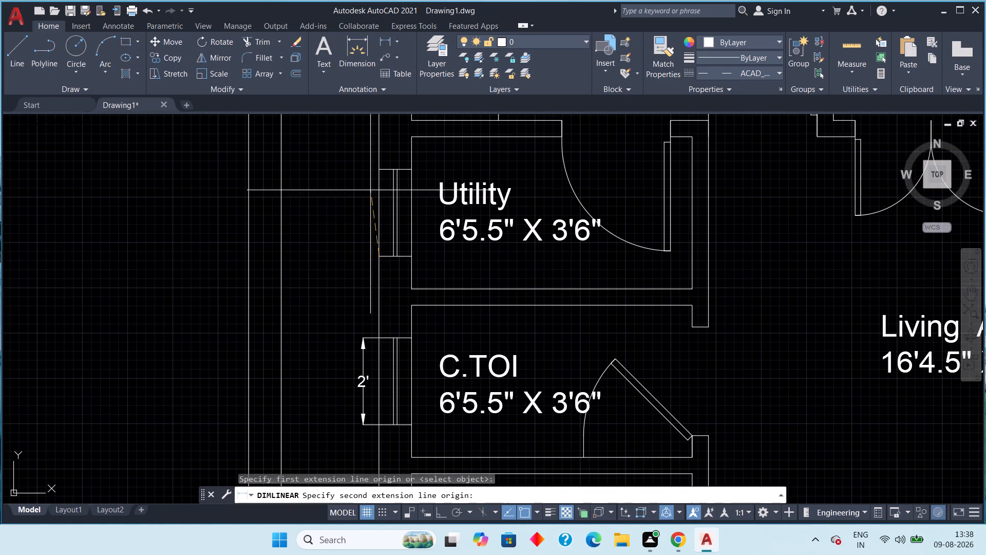
left_click(377, 168)
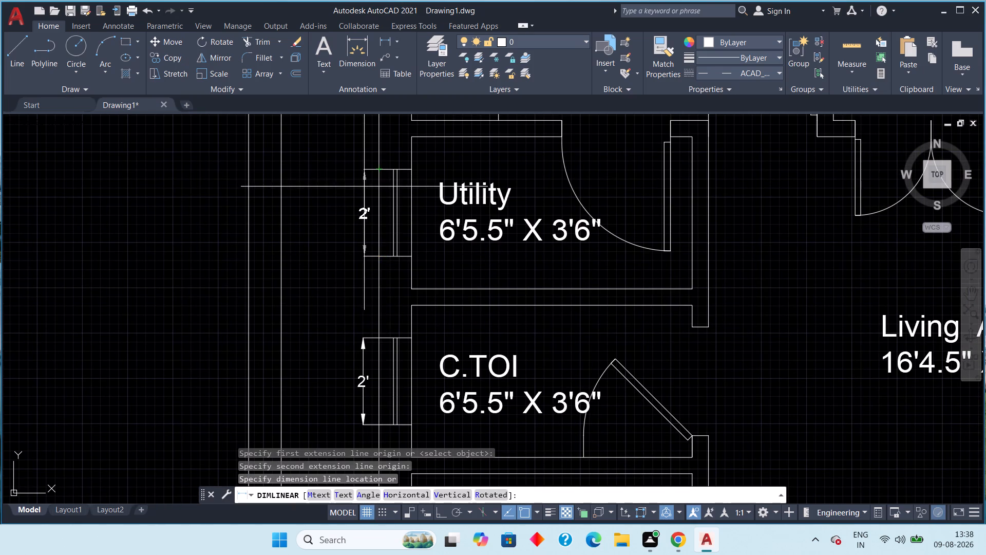
left_click(363, 192)
middle_click_drag(345, 177, 347, 304)
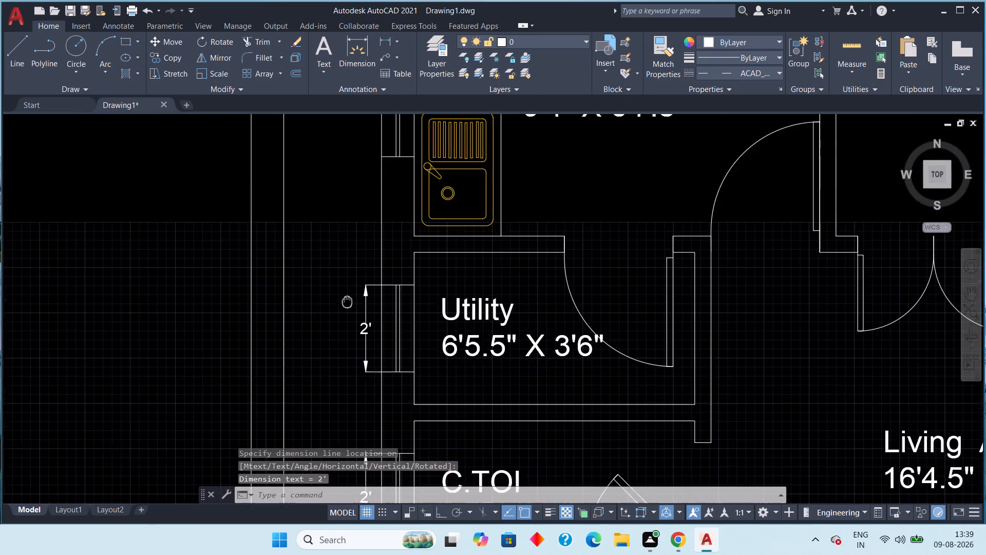
Add a vertical linear dimension for the lower unit's Kitchen window width, just outside the west wall in line with the Utility one.
middle_click_drag(347, 304, 345, 310)
scroll(345, 310, "down", 1)
middle_click_drag(349, 228, 326, 303)
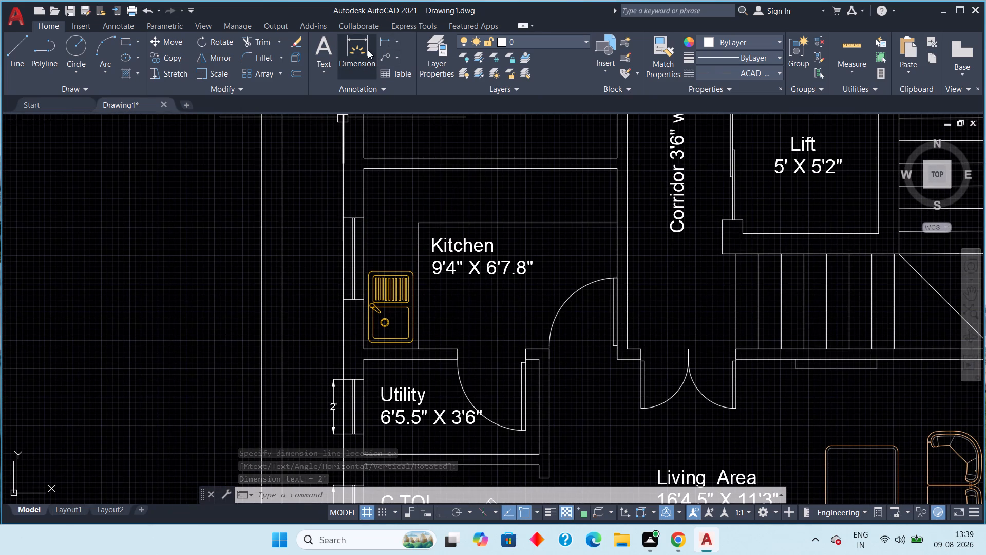
left_click(384, 36)
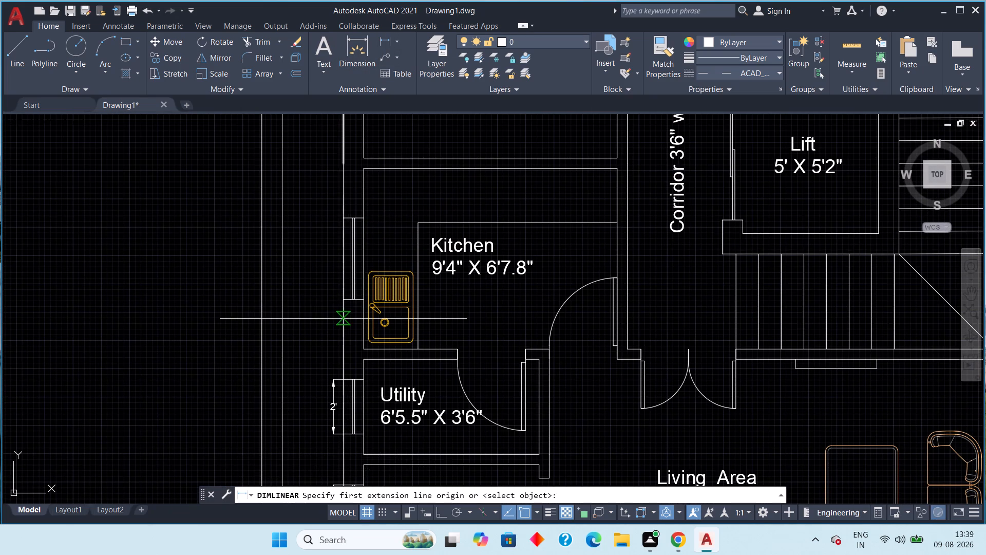
scroll(343, 319, "up", 3)
left_click(337, 246)
middle_click_drag(343, 214, 332, 354)
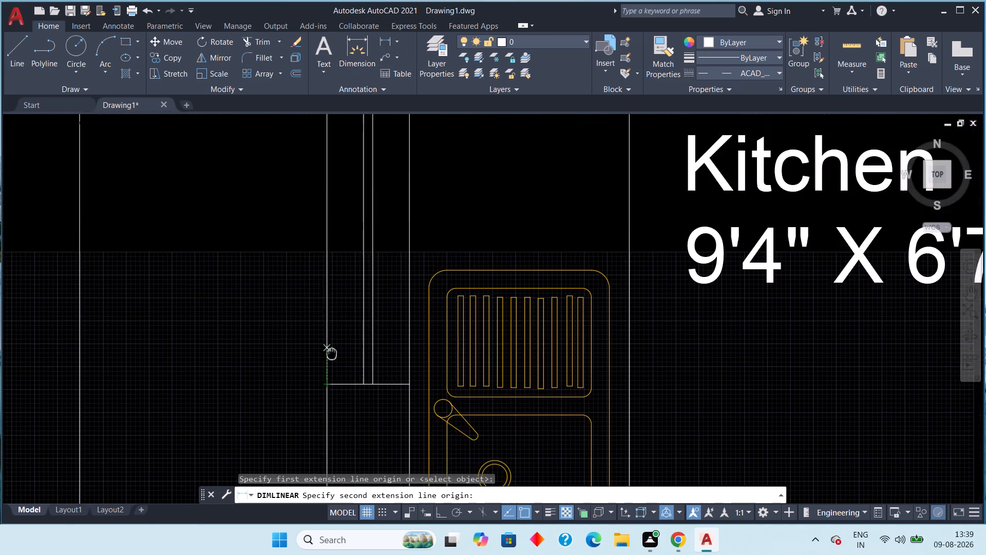
scroll(331, 183, "down", 3)
scroll(325, 201, "up", 2)
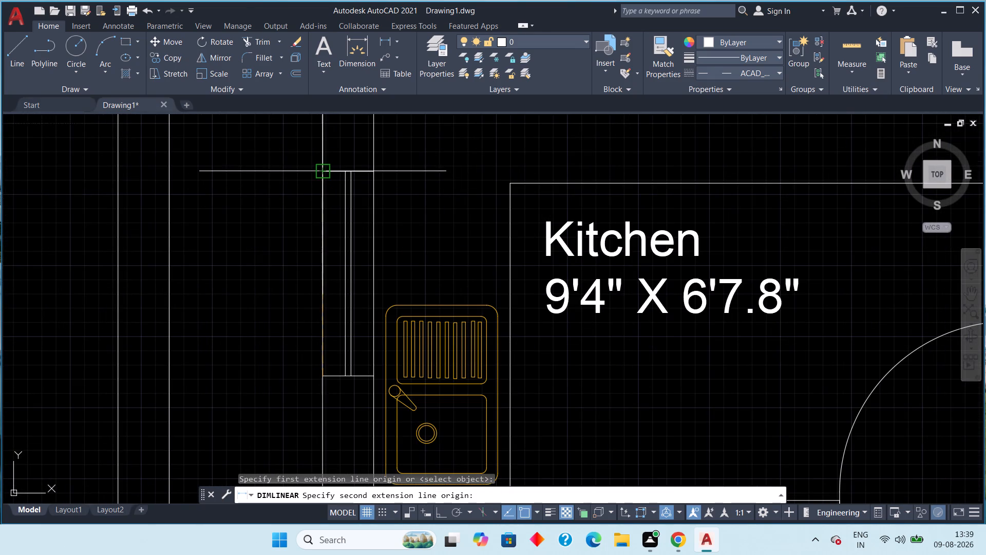
left_click(325, 170)
scroll(306, 181, "down", 2)
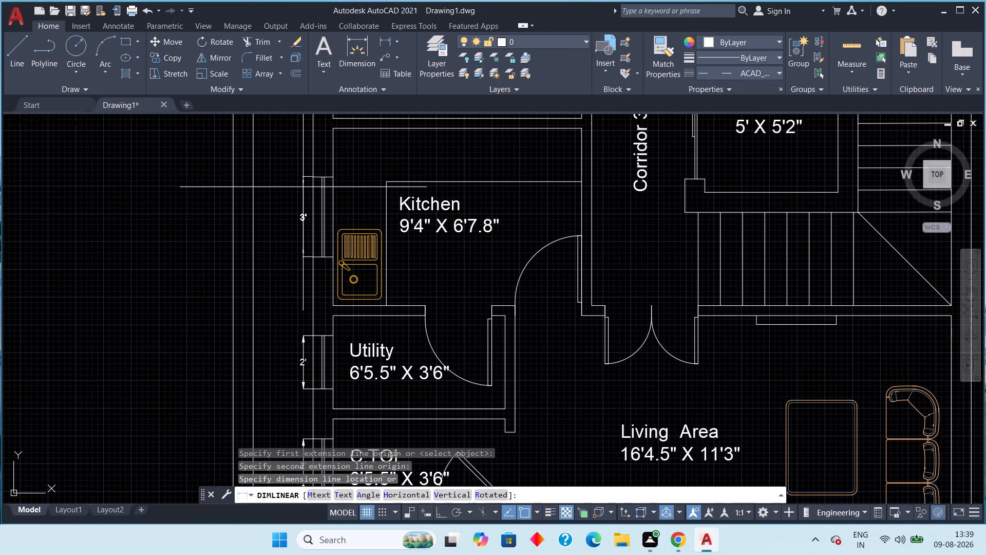
left_click(302, 187)
Look over the kitchens, lift, stairs, Living Area and bedrooms for elements that still need dimensions.
middle_click_drag(289, 226, 290, 317)
scroll(291, 315, "down", 2)
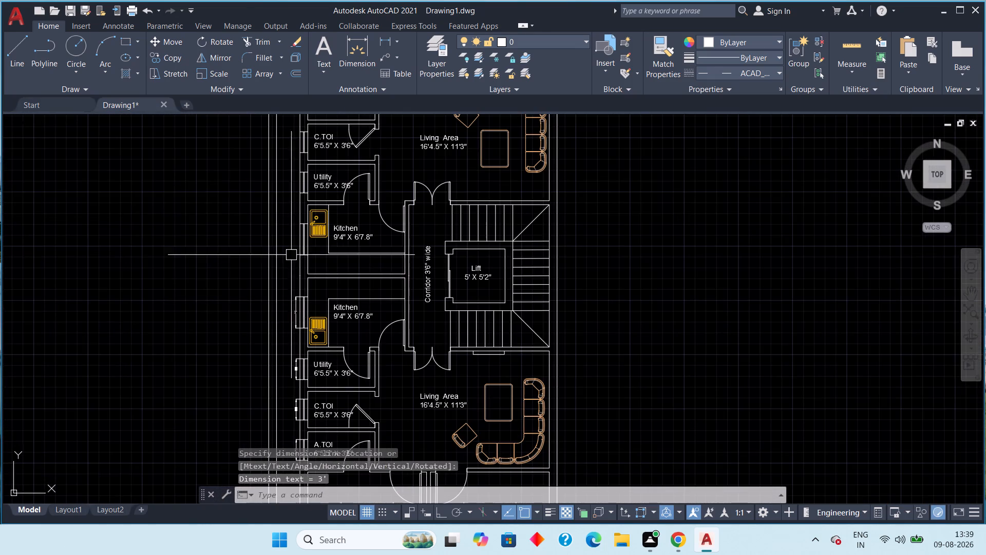
scroll(288, 217, "up", 2)
scroll(307, 236, "down", 1)
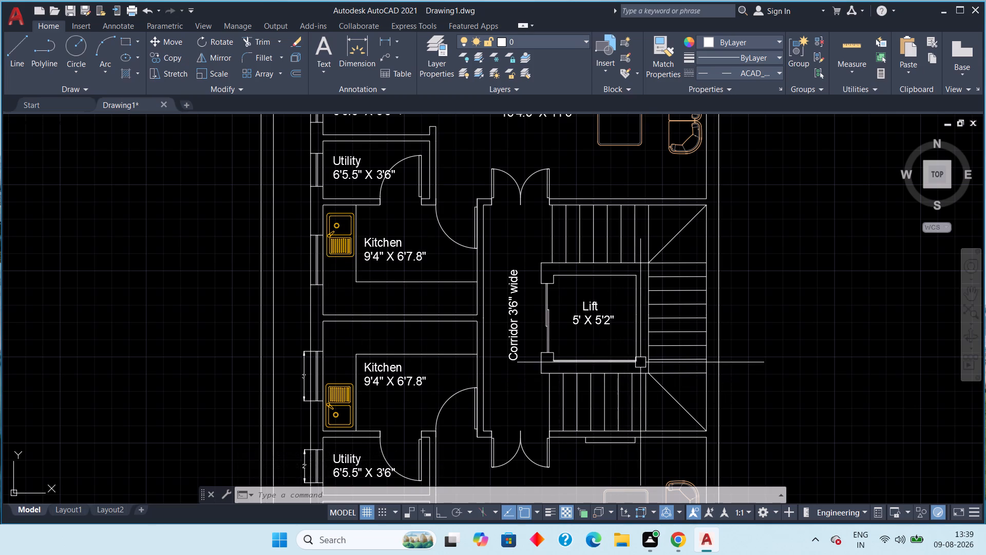
middle_click_drag(640, 362, 582, 298)
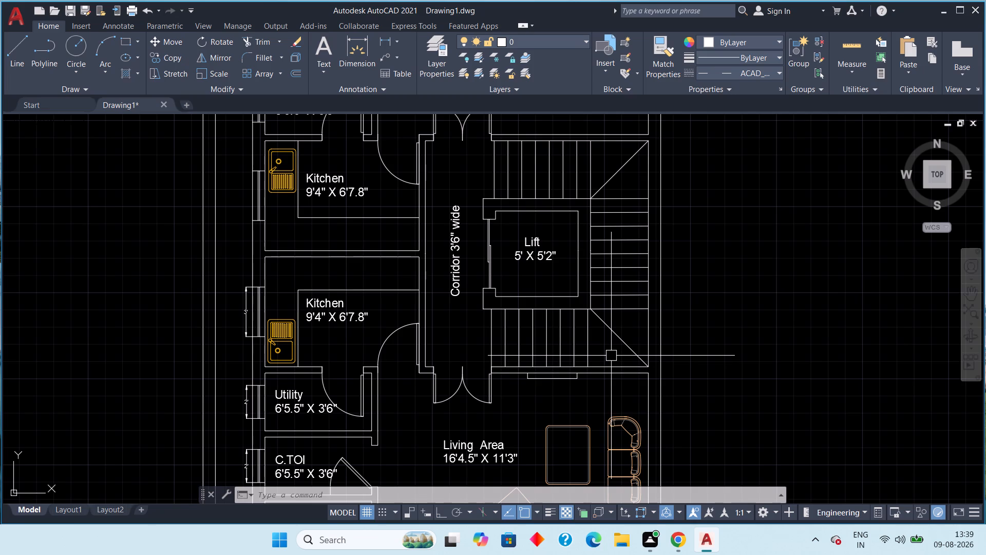
middle_click_drag(550, 376, 592, 295)
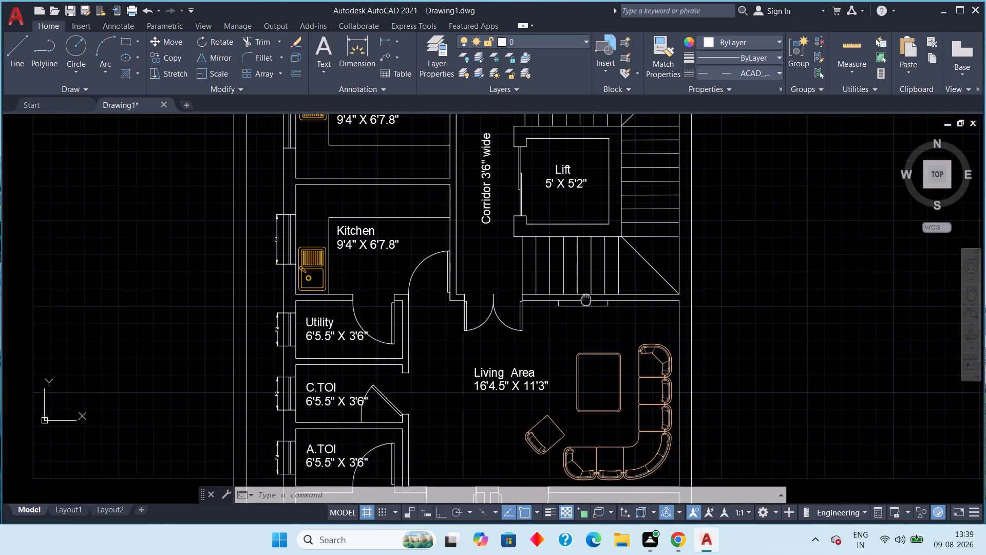
middle_click_drag(592, 295, 629, 268)
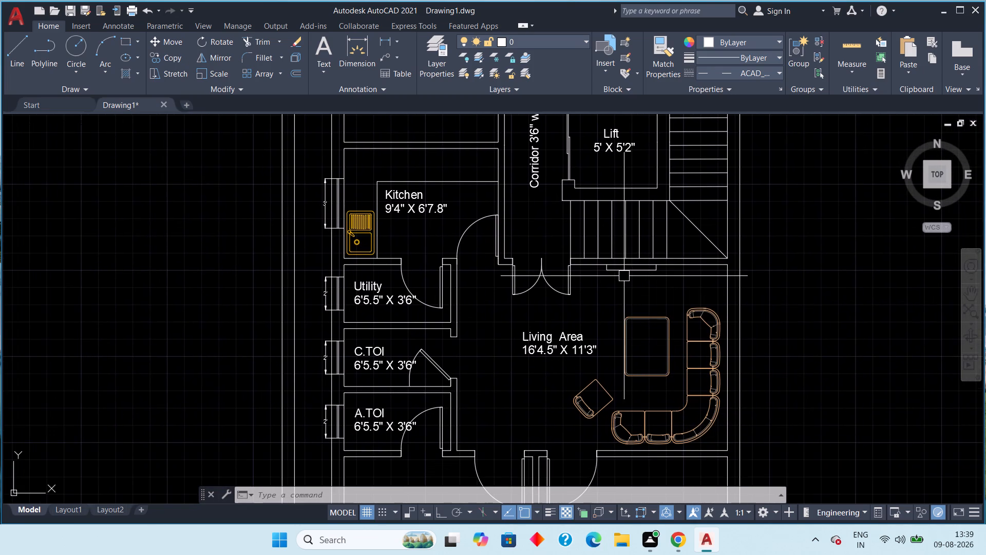
middle_click_drag(486, 324, 497, 253)
scroll(500, 246, "down", 1)
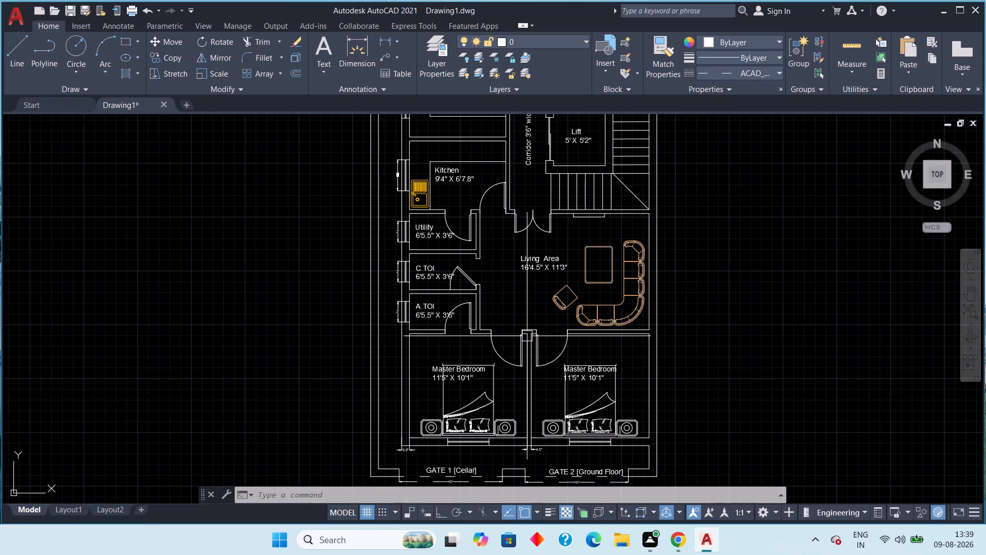
middle_click_drag(522, 321, 495, 283)
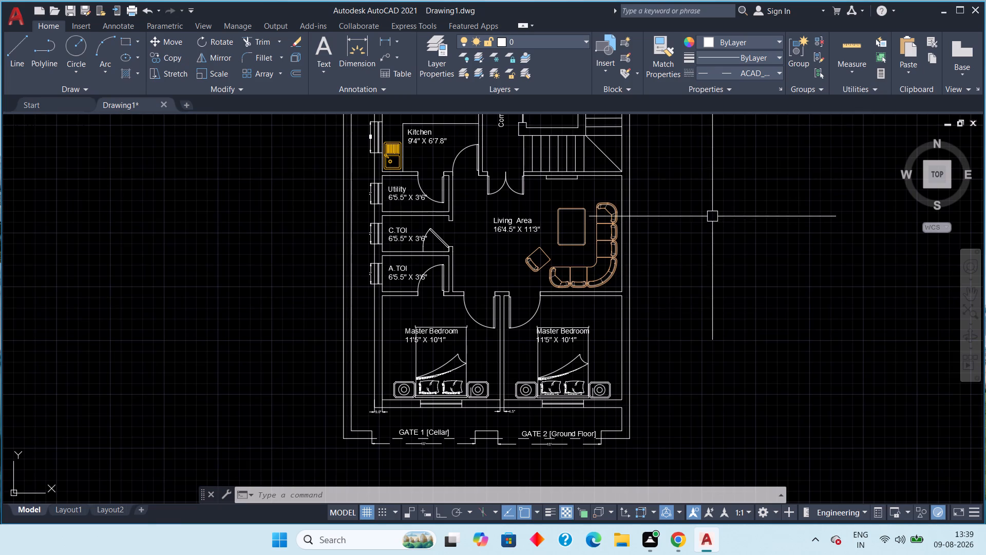
Add a horizontal linear dimension for one tread's depth in the stair flight south of the Lift, placed between its two riser lines.
middle_click_drag(712, 216, 666, 350)
scroll(528, 271, "up", 2)
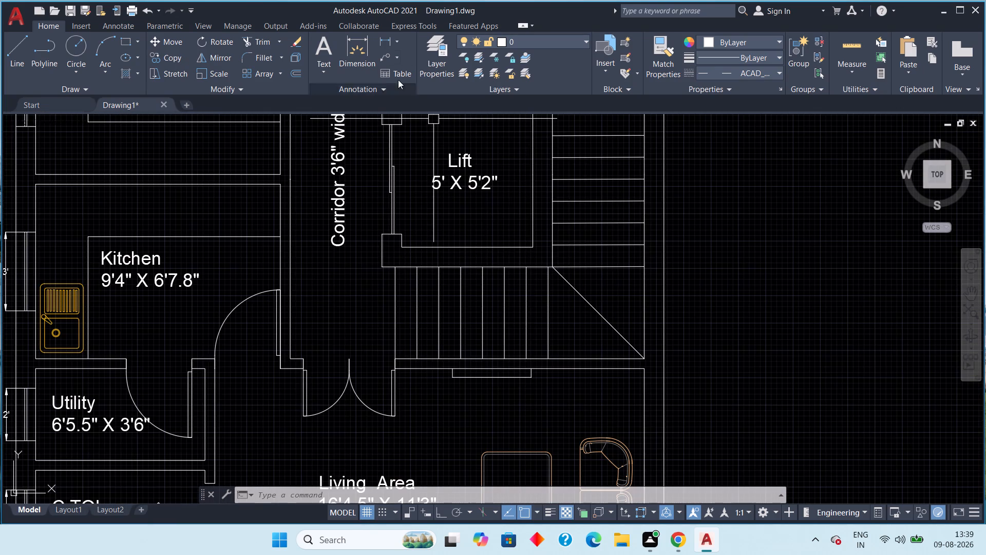
left_click(380, 40)
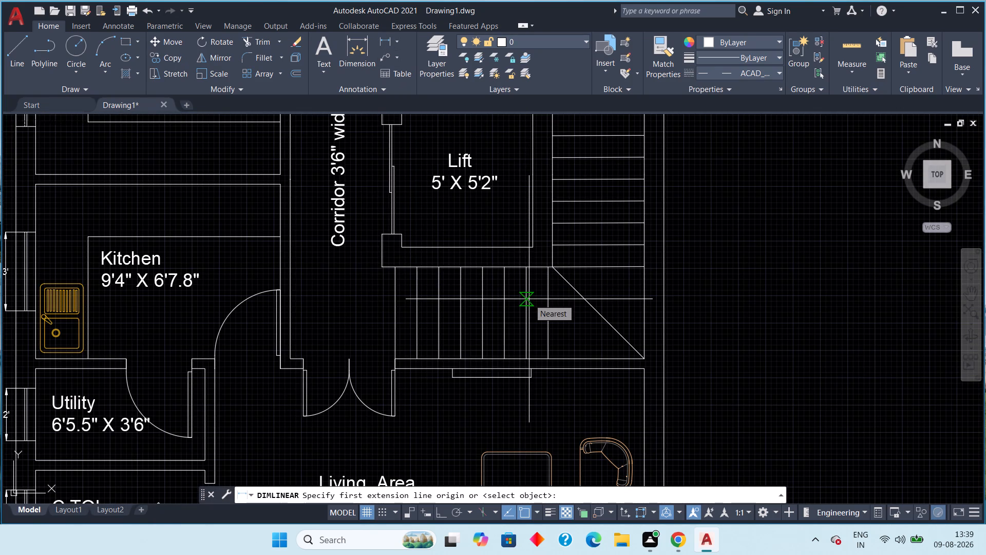
scroll(547, 287, "up", 2)
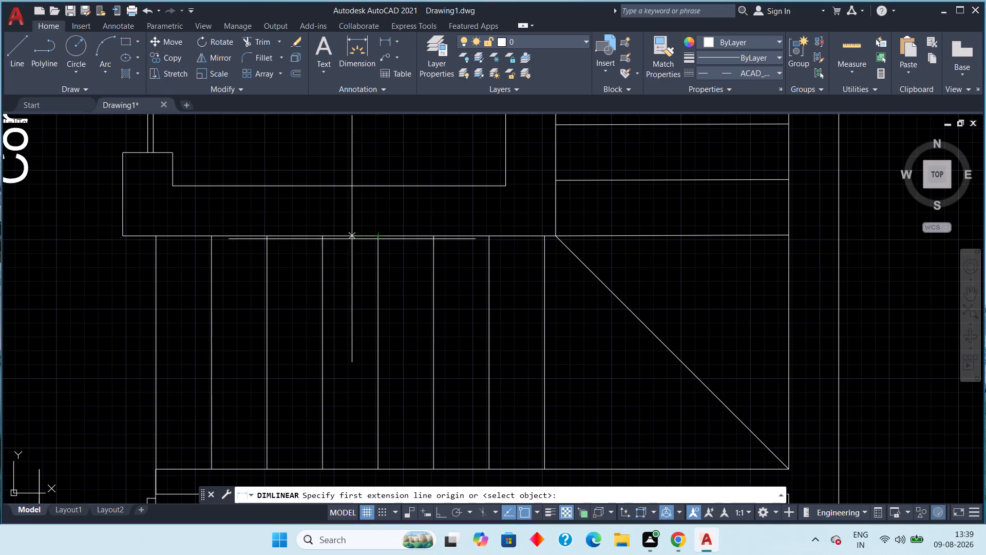
left_click(379, 239)
left_click(440, 237)
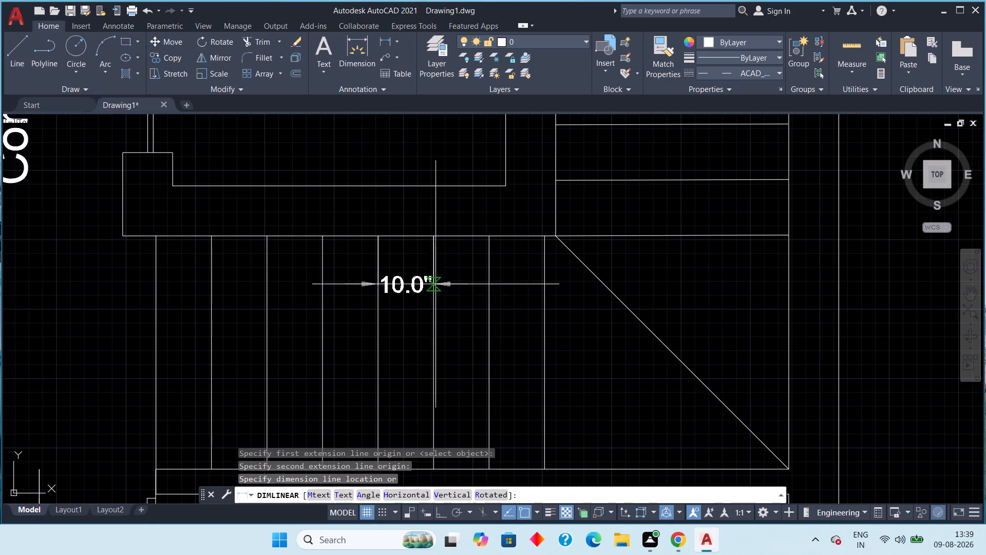
middle_click_drag(450, 308, 472, 257)
scroll(472, 258, "down", 1)
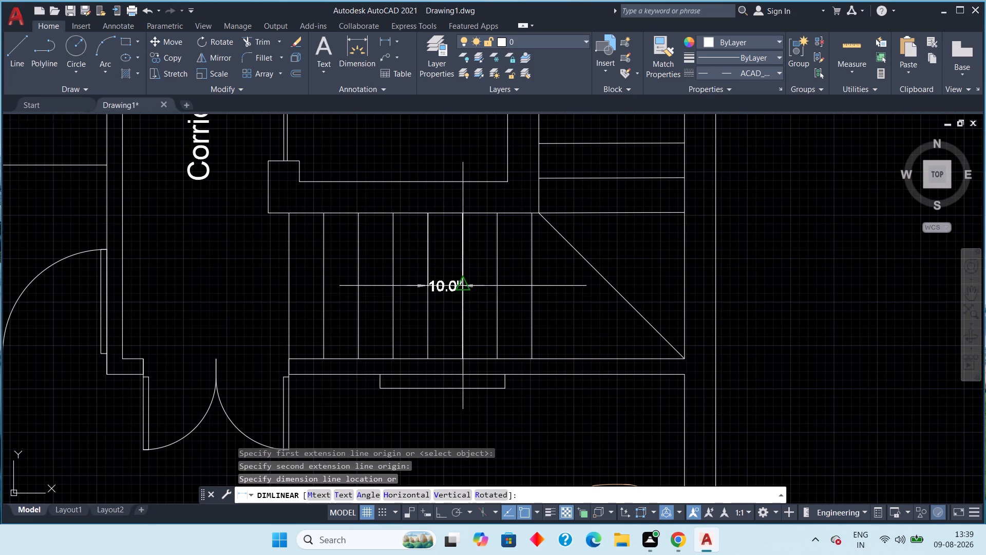
left_click(467, 289)
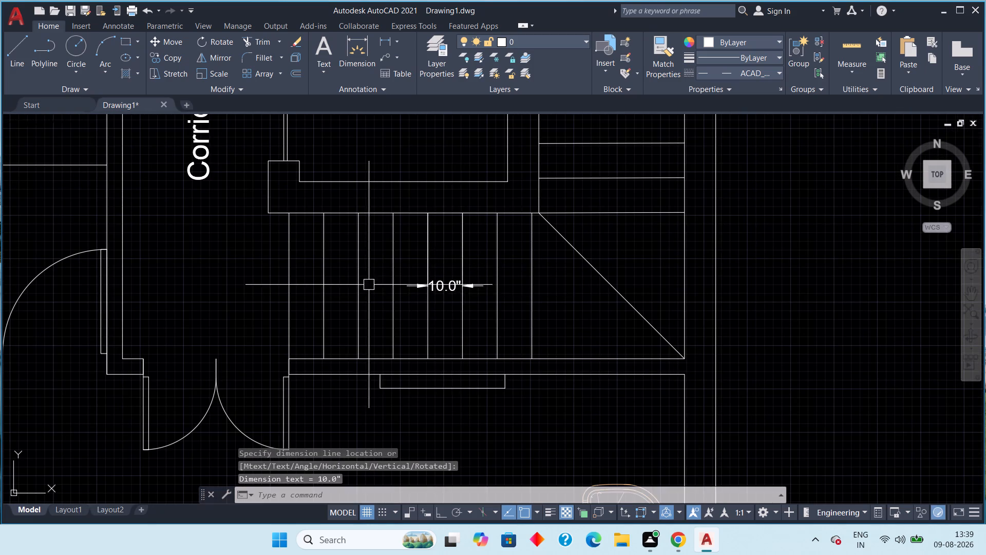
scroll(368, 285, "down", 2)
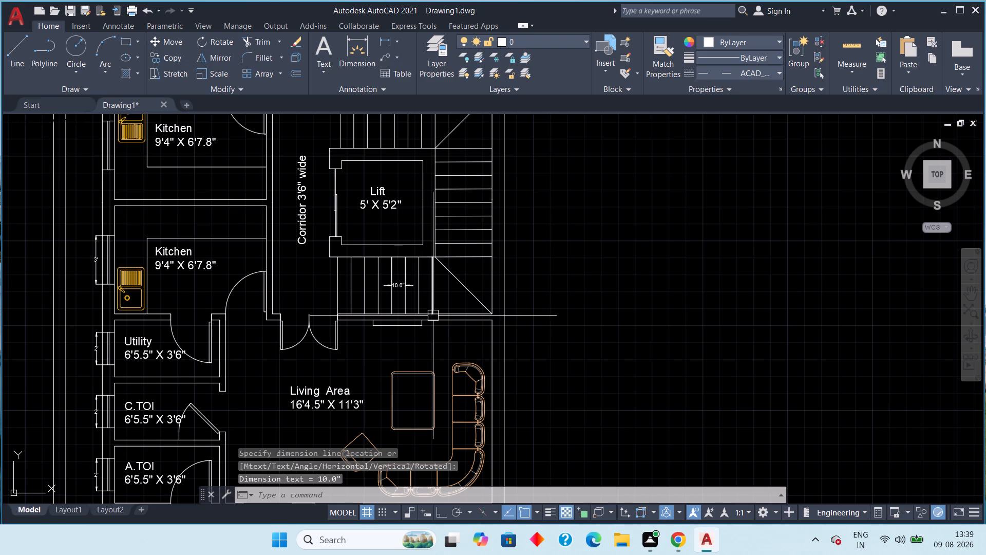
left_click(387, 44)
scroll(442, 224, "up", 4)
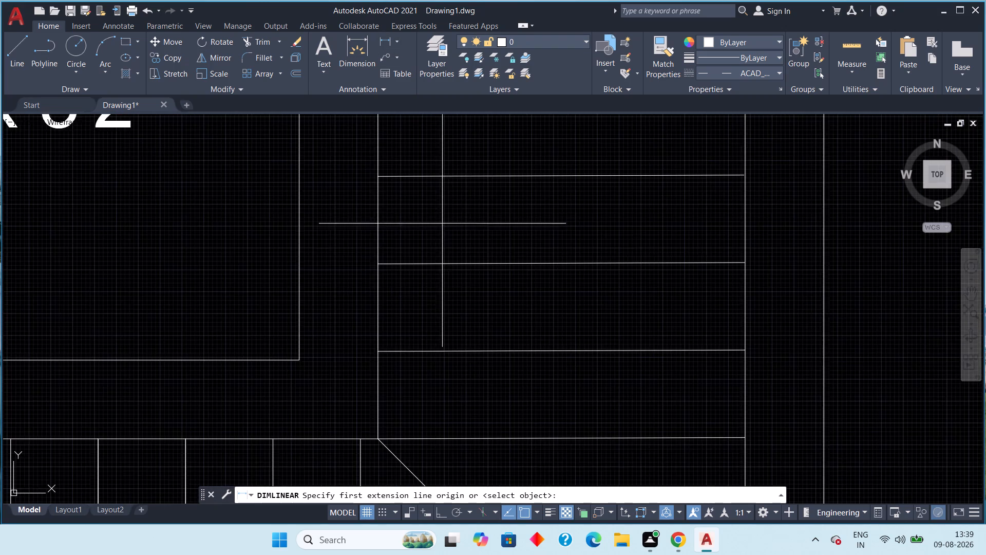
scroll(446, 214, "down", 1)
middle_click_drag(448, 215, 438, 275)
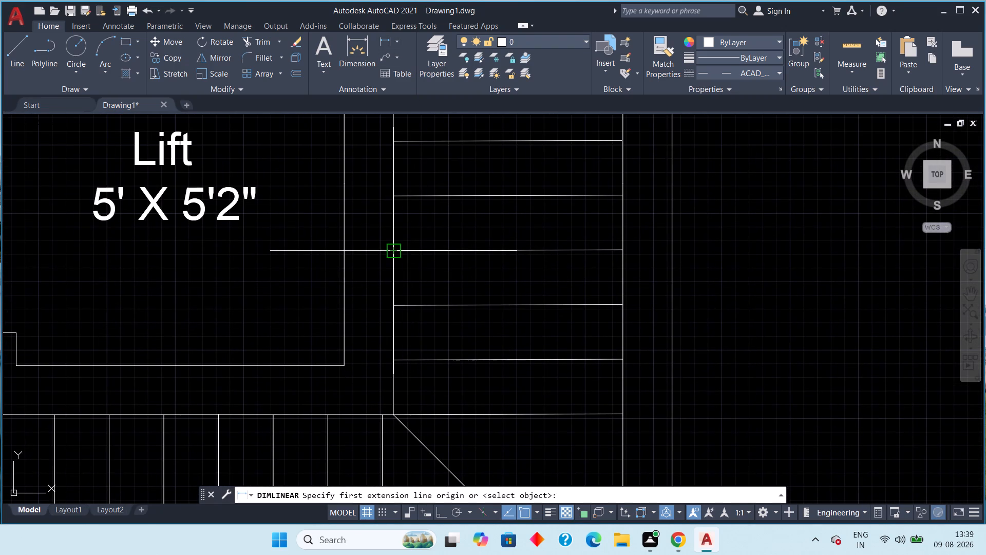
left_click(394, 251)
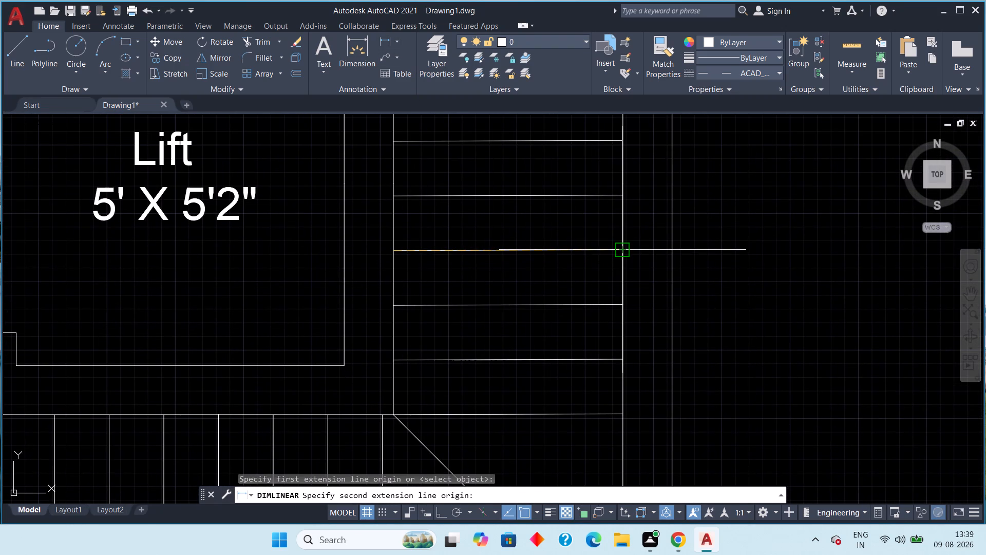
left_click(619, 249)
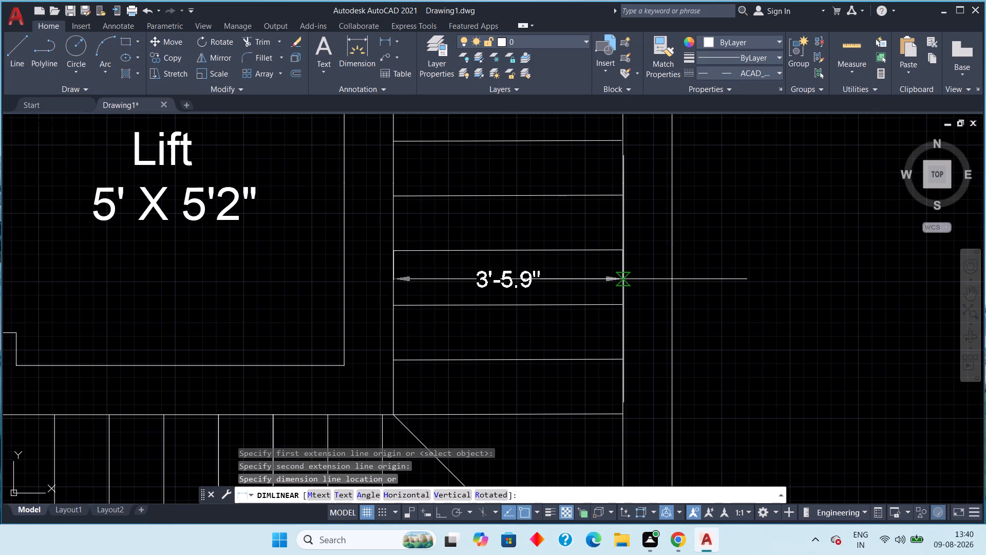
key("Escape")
Dimension the width of the stair flight east of the Lift, from the ends of its bottom riser line, placed across the treads.
scroll(619, 275, "up", 2)
middle_click_drag(589, 264, 630, 269)
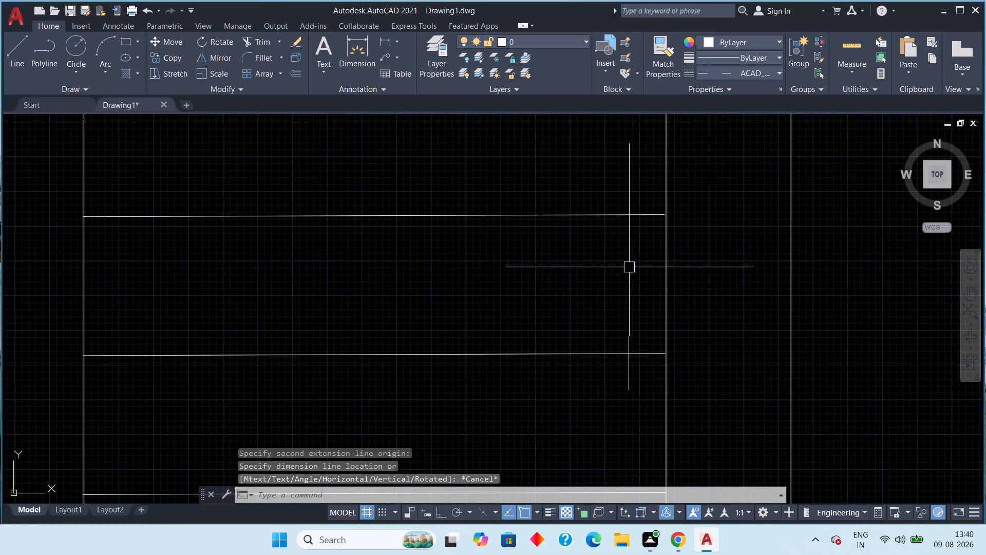
scroll(621, 261, "down", 3)
middle_click_drag(591, 317, 607, 247)
scroll(535, 288, "up", 1)
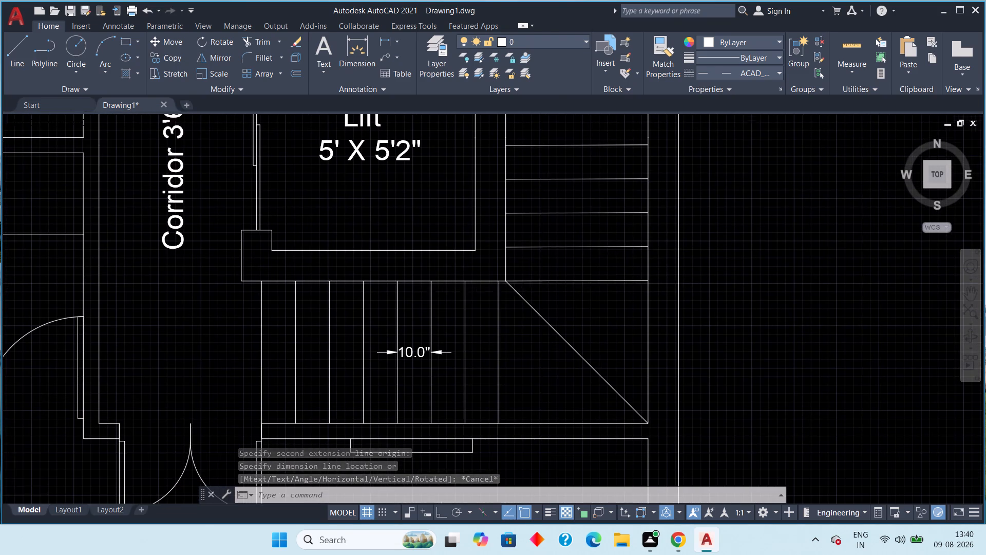
scroll(534, 288, "up", 2)
left_click(383, 41)
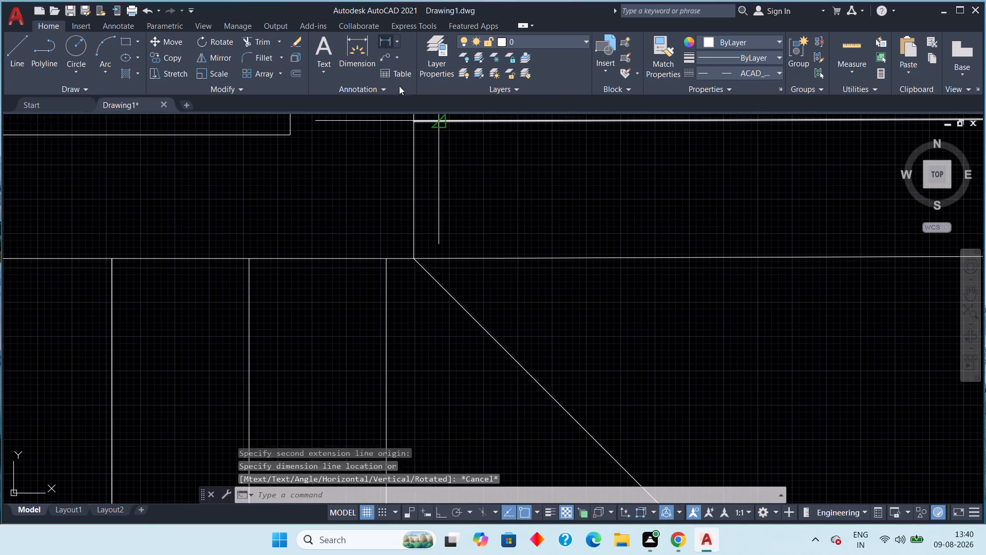
scroll(426, 267, "up", 3)
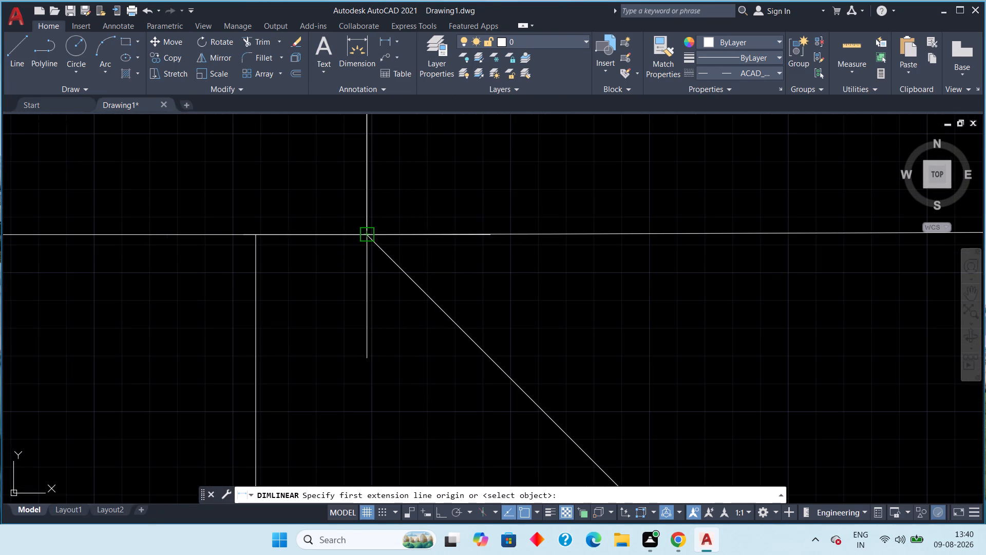
left_click(365, 237)
scroll(639, 232, "down", 3)
middle_click_drag(730, 245, 428, 242)
scroll(423, 243, "down", 1)
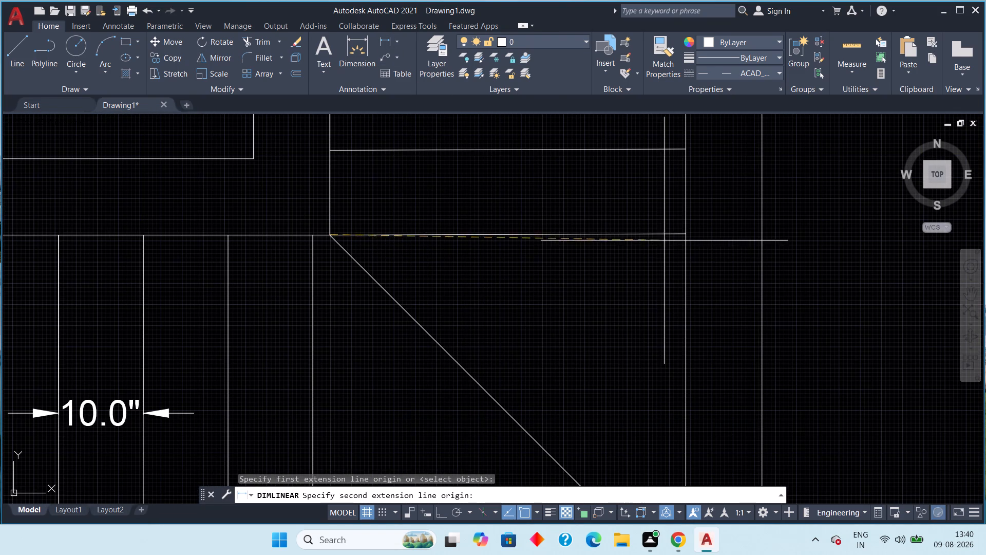
left_click(682, 238)
middle_click_drag(680, 263, 681, 196)
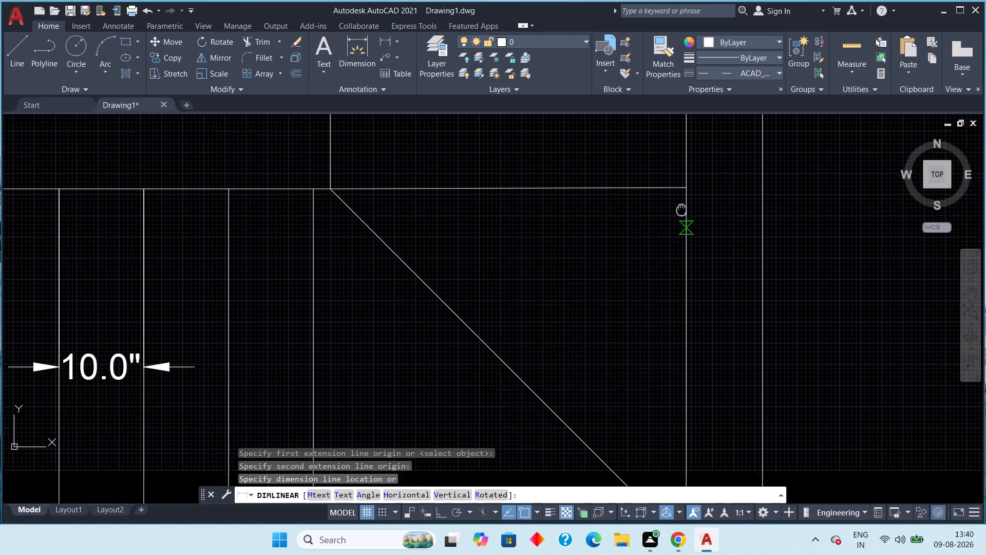
middle_click_drag(681, 196, 681, 178)
scroll(681, 178, "down", 1)
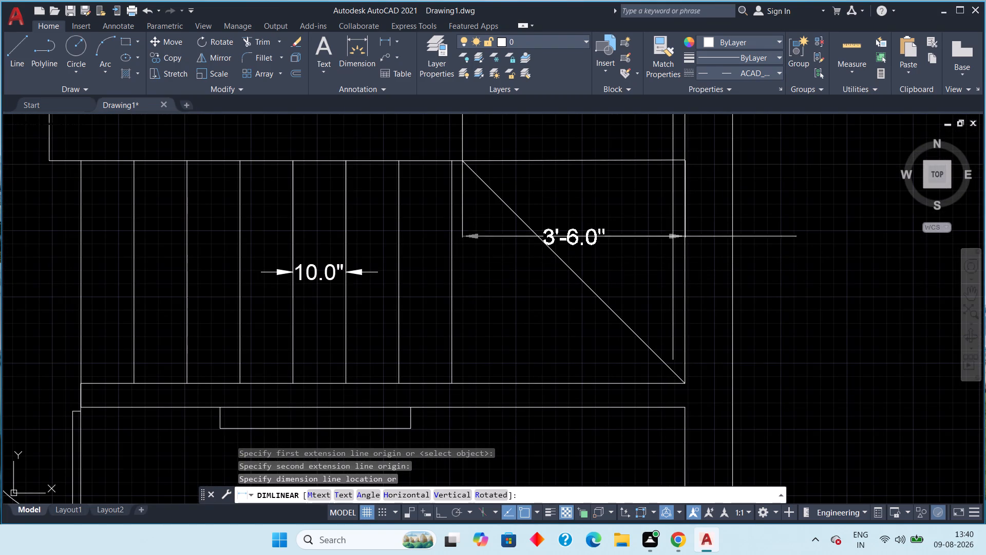
middle_click_drag(675, 230, 675, 246)
scroll(675, 246, "down", 1)
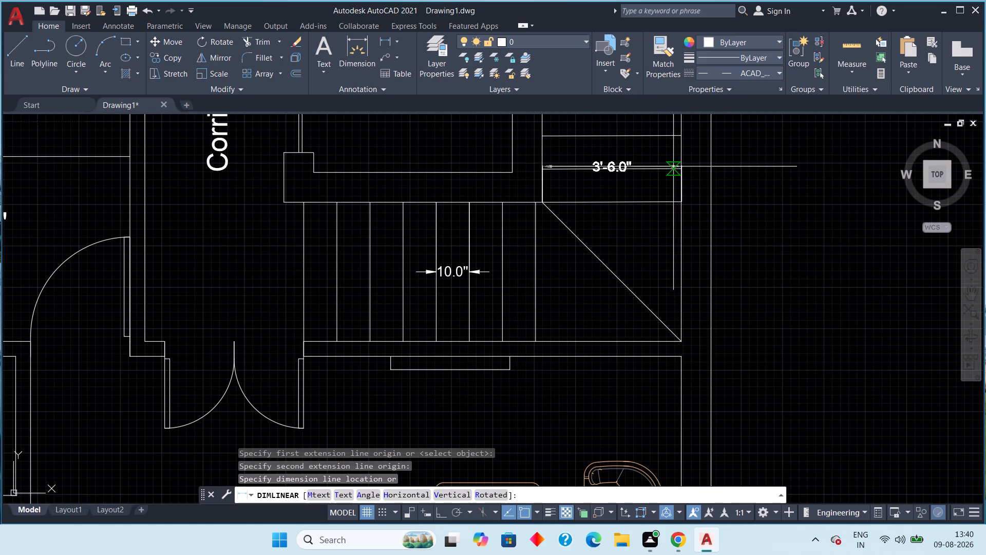
middle_click_drag(673, 179, 666, 288)
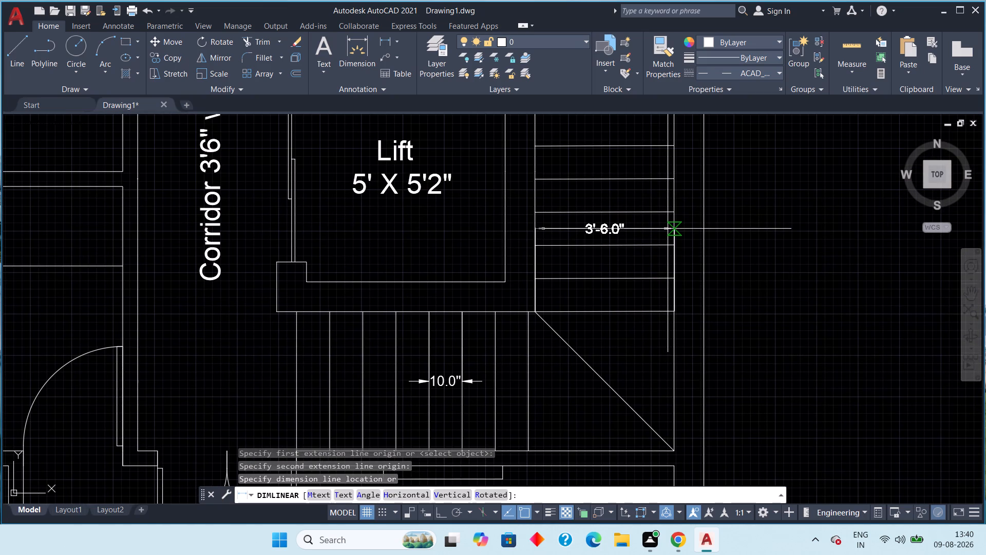
scroll(668, 229, "down", 1)
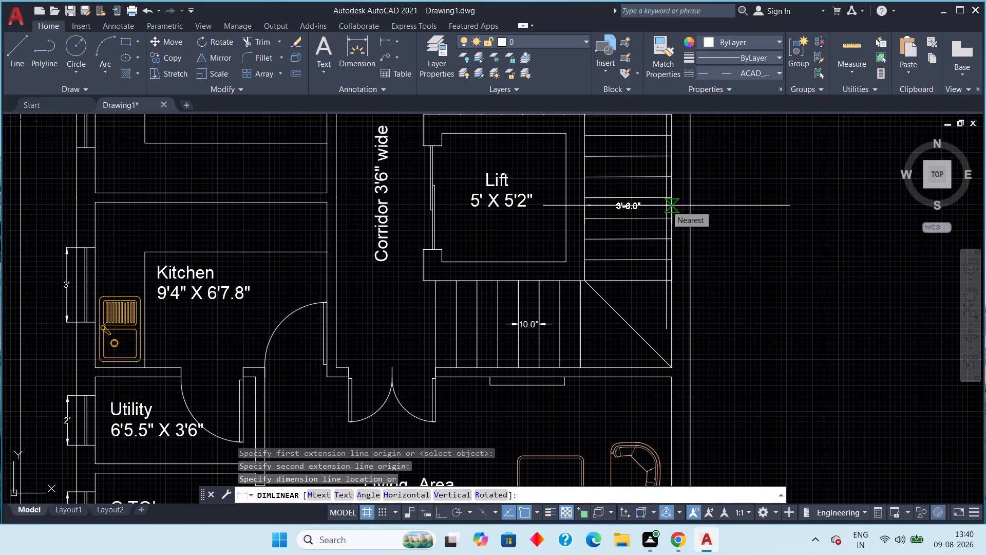
left_click(667, 209)
scroll(625, 229, "up", 2)
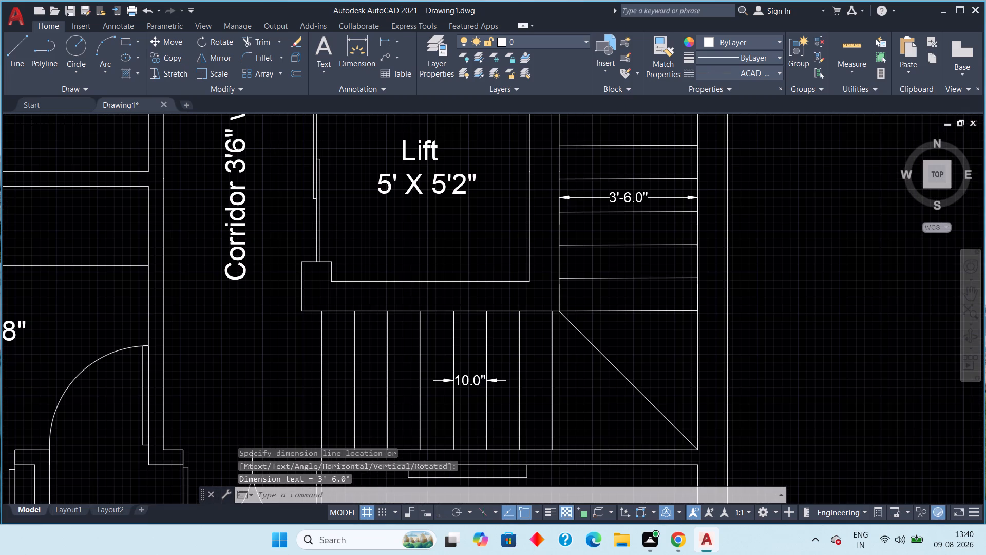
middle_click_drag(628, 235, 631, 284)
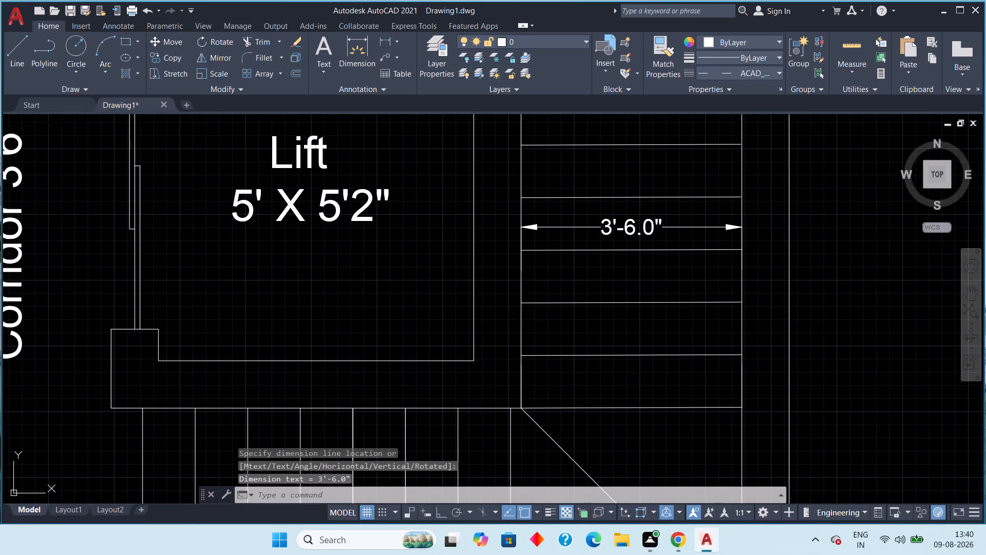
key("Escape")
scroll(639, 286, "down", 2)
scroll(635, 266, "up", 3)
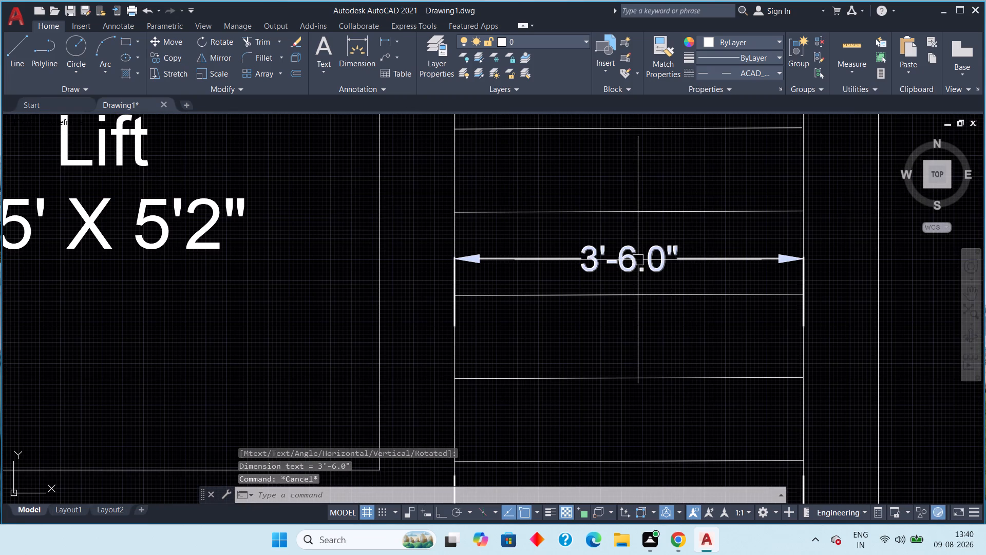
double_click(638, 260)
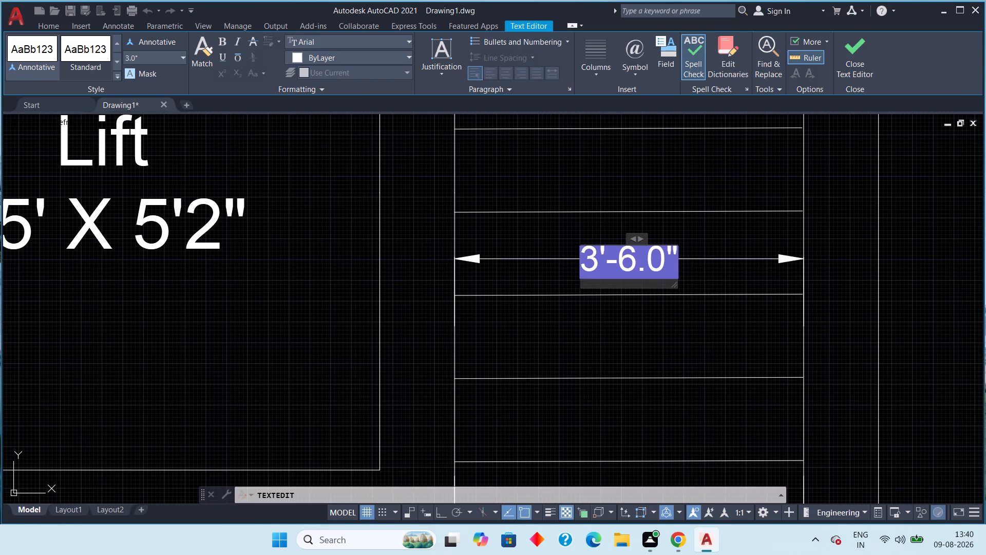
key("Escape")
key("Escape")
Look over the staircase, kitchens, Living Areas, bedrooms and gates for elements that still need dimensions.
scroll(651, 298, "down", 1)
middle_click_drag(665, 324, 692, 276)
scroll(692, 276, "down", 1)
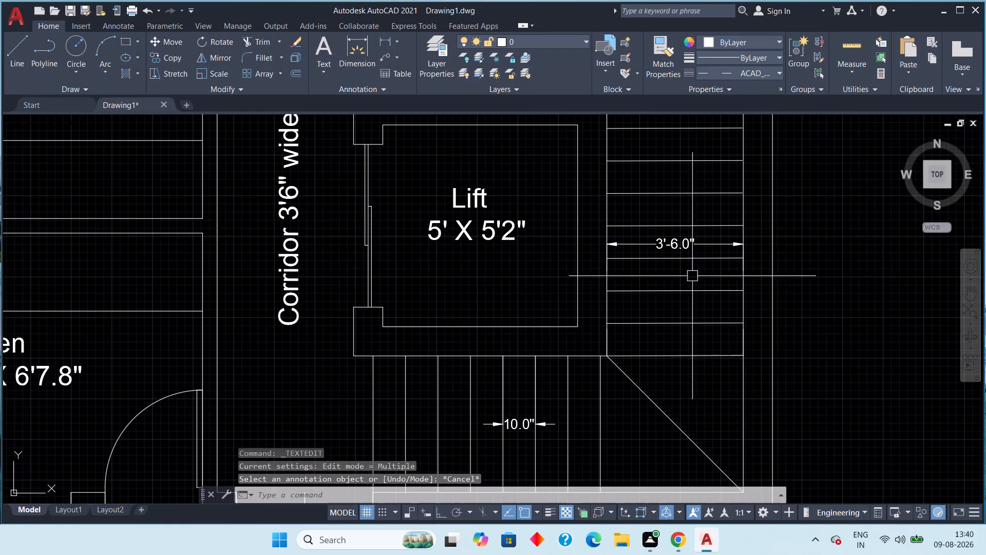
scroll(644, 369, "down", 1)
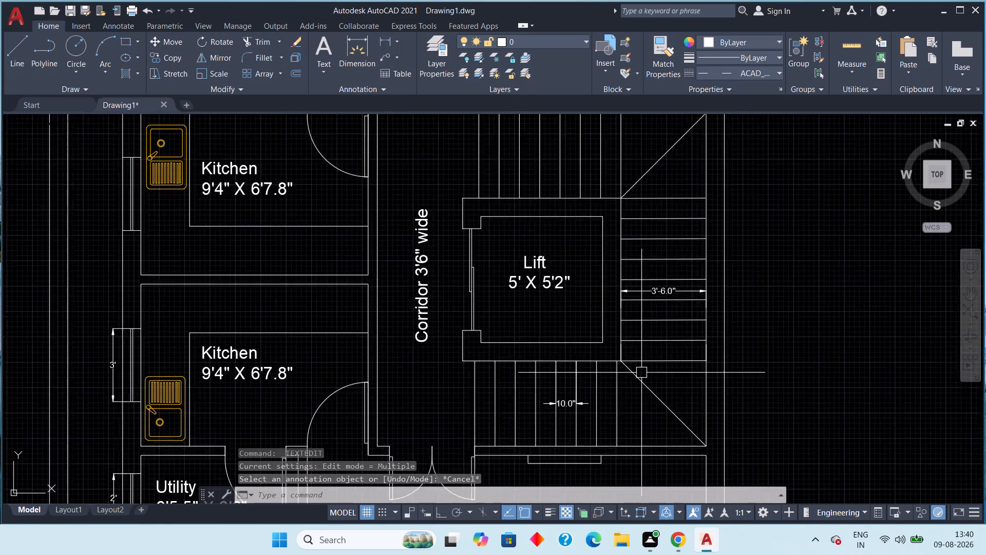
scroll(641, 373, "down", 1)
middle_click_drag(608, 382, 665, 423)
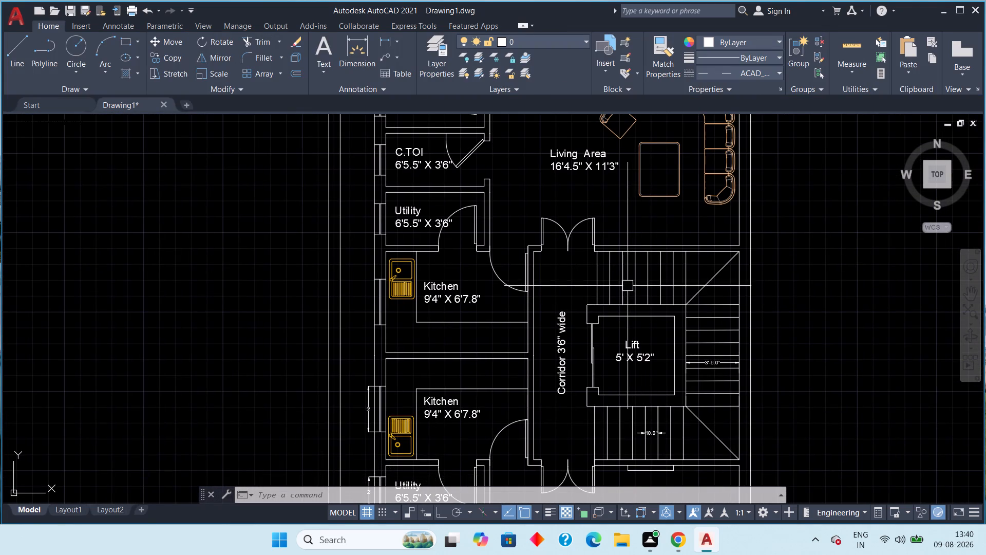
middle_click_drag(606, 372, 611, 228)
scroll(596, 328, "down", 2)
middle_click_drag(577, 372, 568, 228)
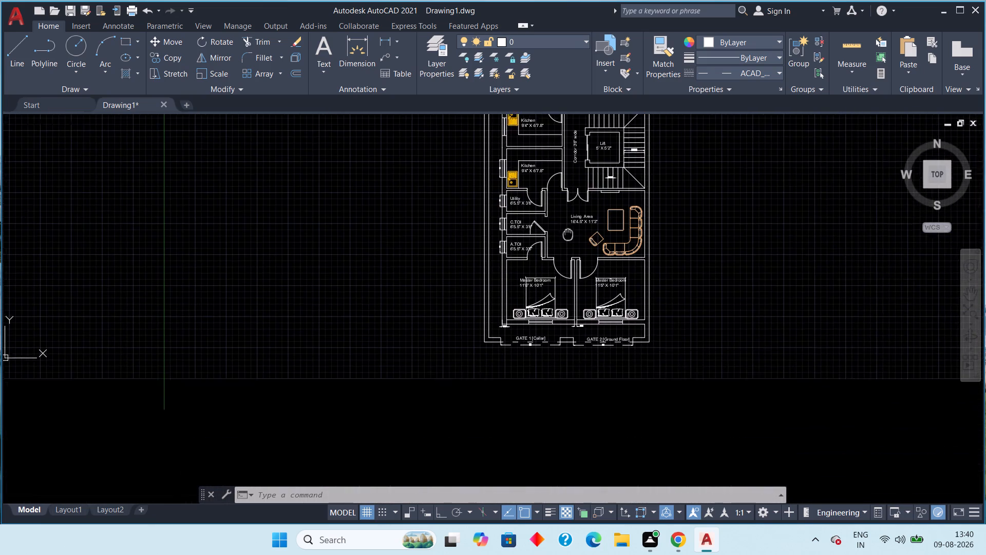
middle_click_drag(568, 228, 568, 226)
scroll(586, 304, "up", 3)
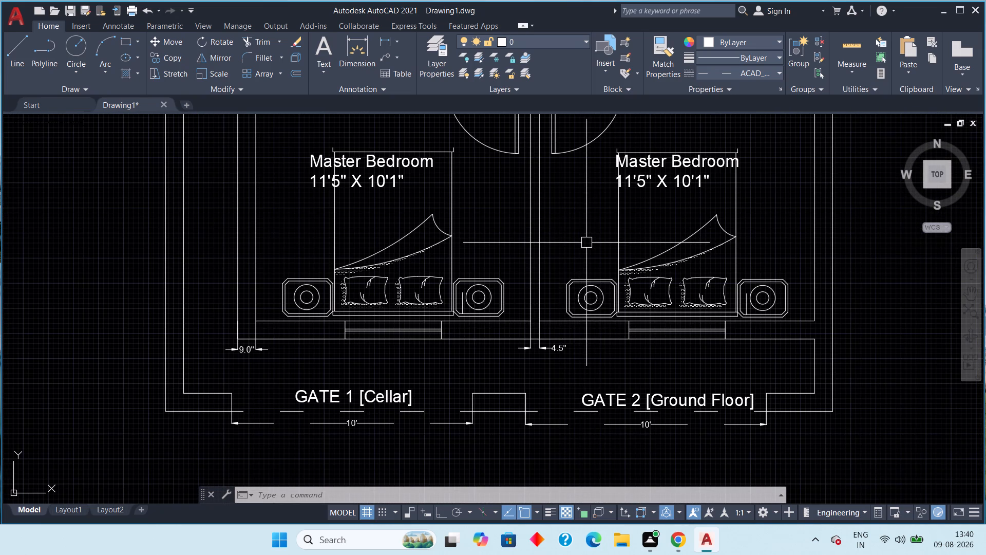
middle_click_drag(579, 223, 573, 356)
scroll(552, 291, "down", 3)
middle_click_drag(551, 224, 544, 388)
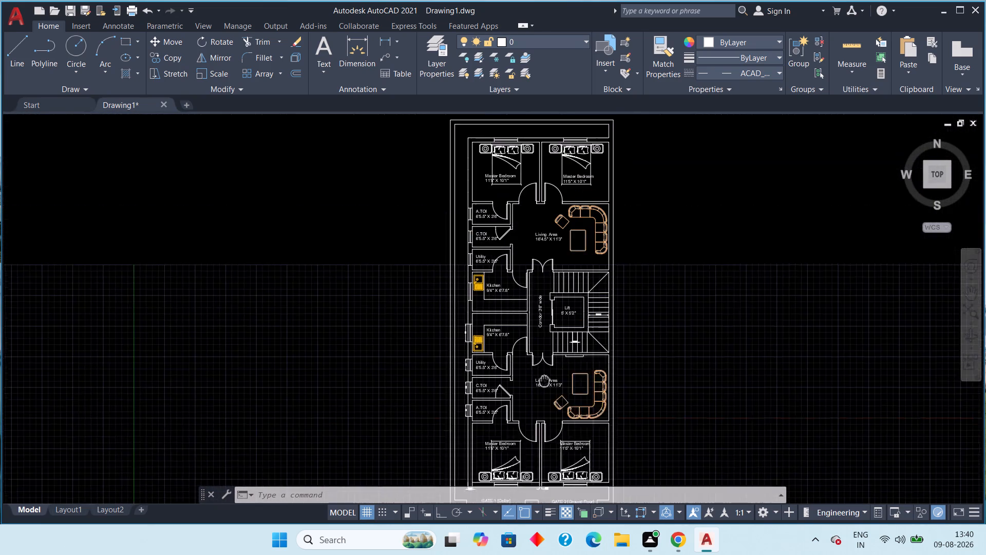
middle_click_drag(544, 388, 538, 421)
Add a horizontal linear dimension across the open strip between the compound wall and the building's west wall, near the northwest corner.
scroll(467, 194, "up", 1)
middle_click_drag(471, 197, 519, 281)
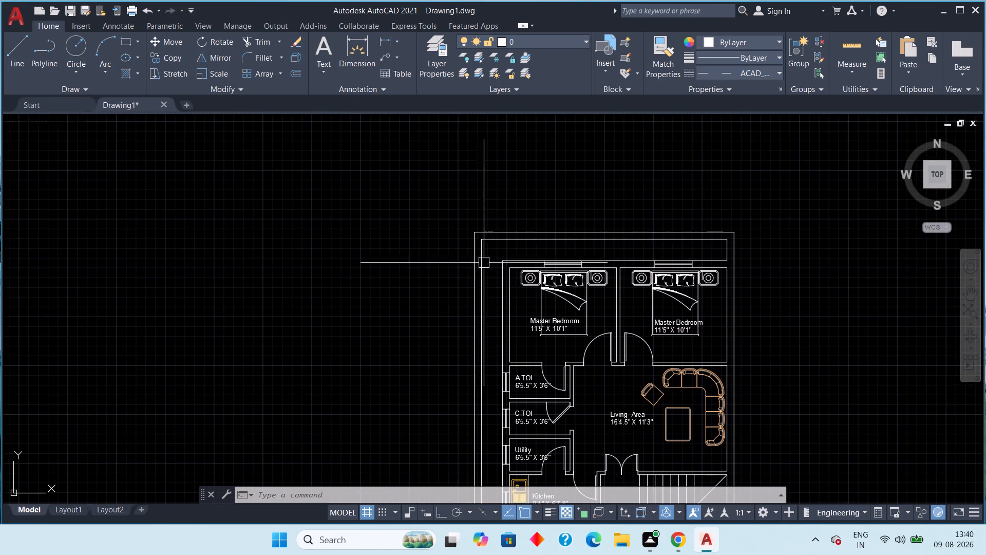
scroll(482, 259, "up", 2)
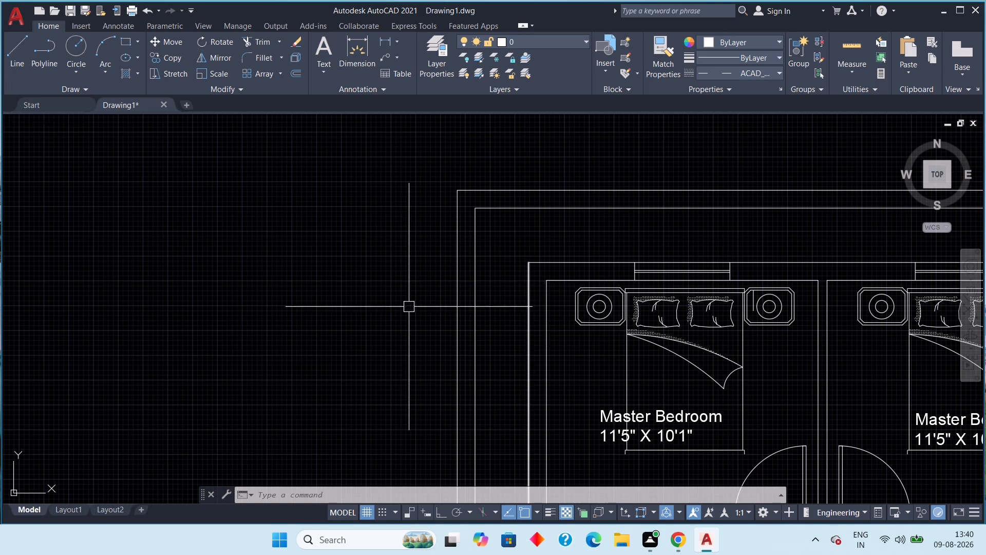
scroll(413, 304, "down", 1)
left_click(378, 38)
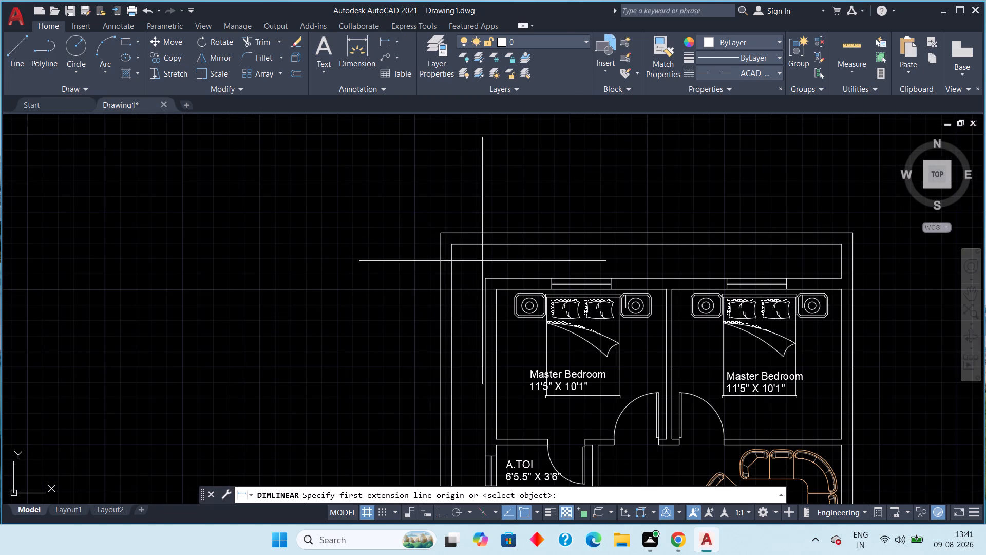
scroll(488, 297, "up", 2)
left_click(473, 252)
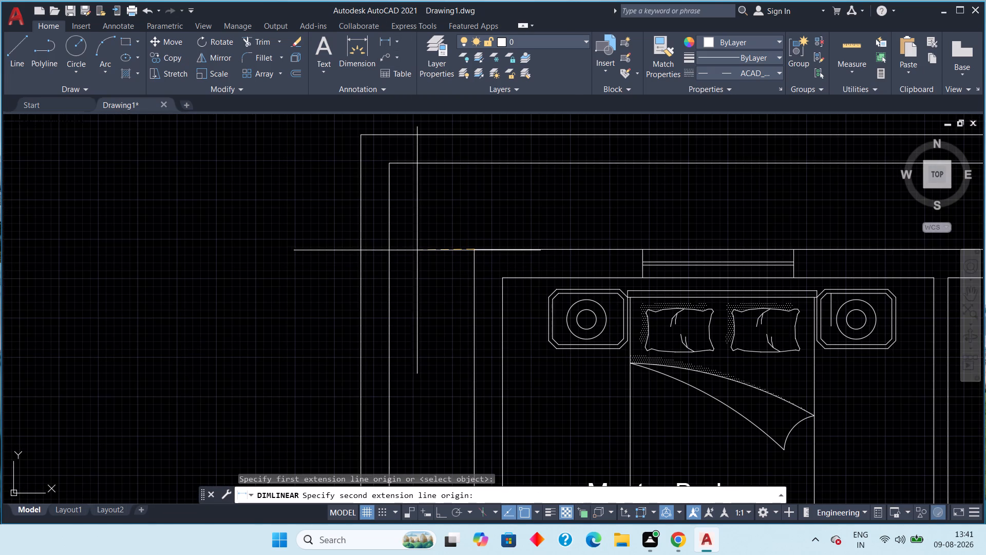
left_click(395, 251)
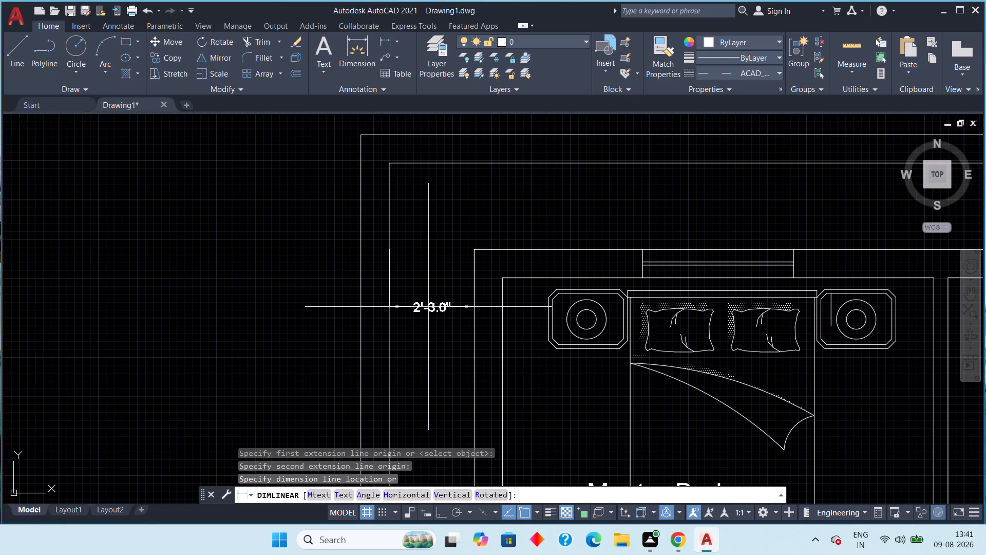
left_click(431, 263)
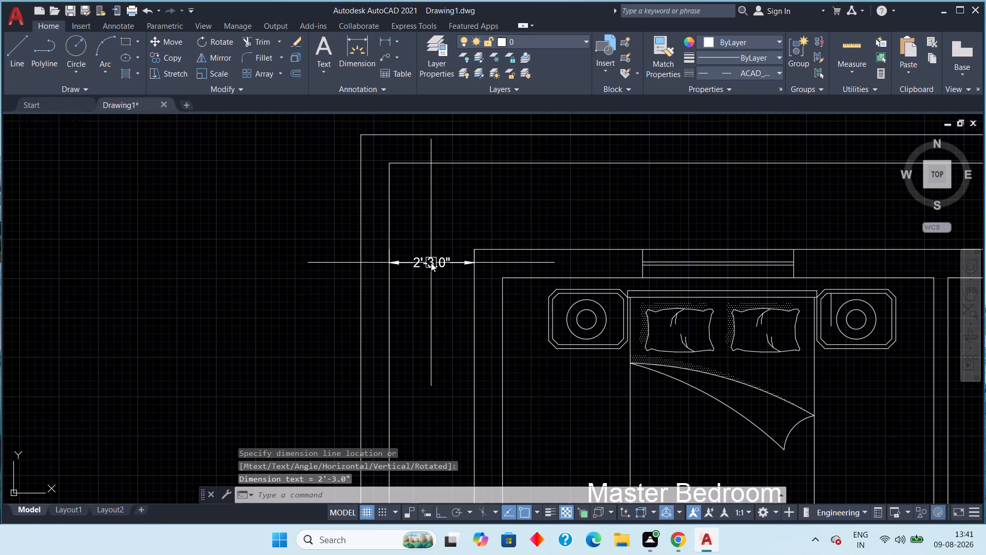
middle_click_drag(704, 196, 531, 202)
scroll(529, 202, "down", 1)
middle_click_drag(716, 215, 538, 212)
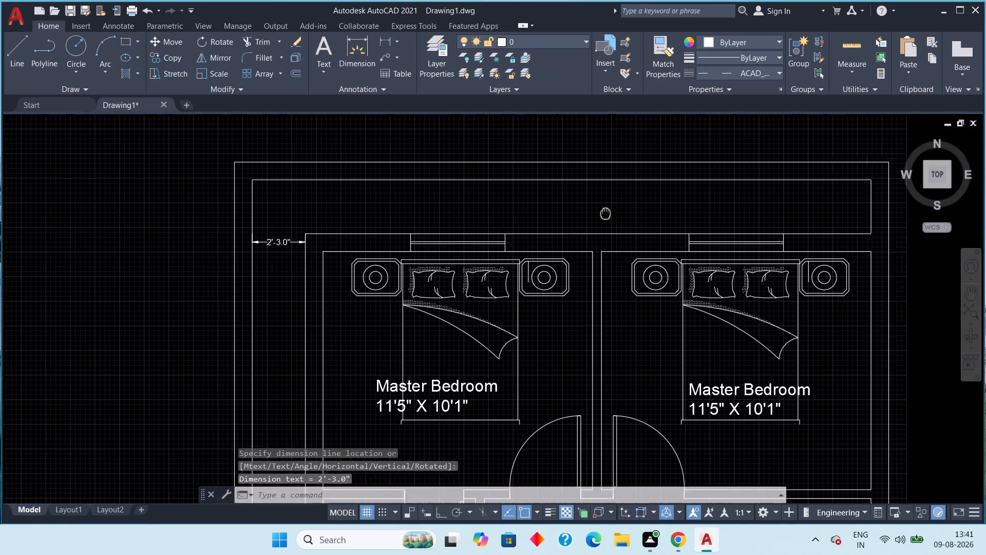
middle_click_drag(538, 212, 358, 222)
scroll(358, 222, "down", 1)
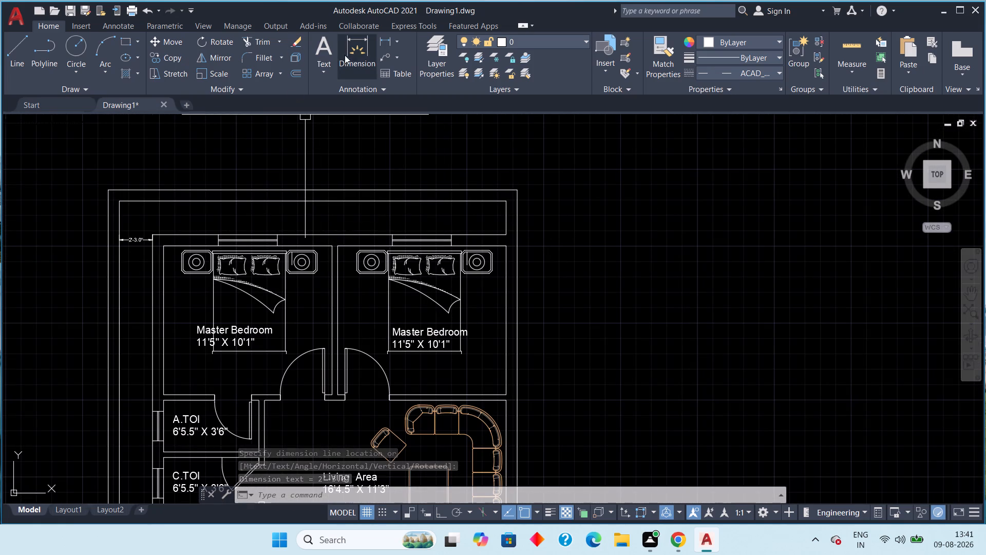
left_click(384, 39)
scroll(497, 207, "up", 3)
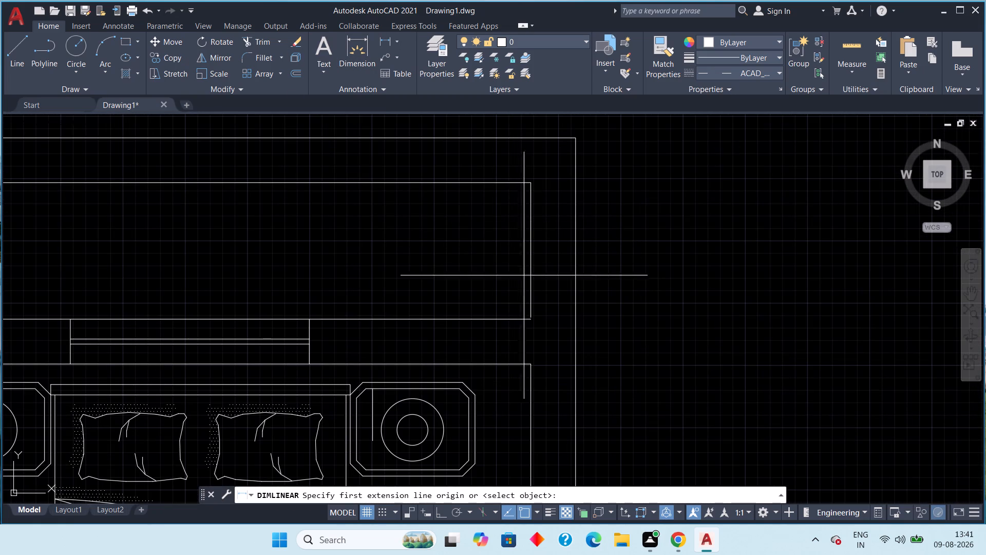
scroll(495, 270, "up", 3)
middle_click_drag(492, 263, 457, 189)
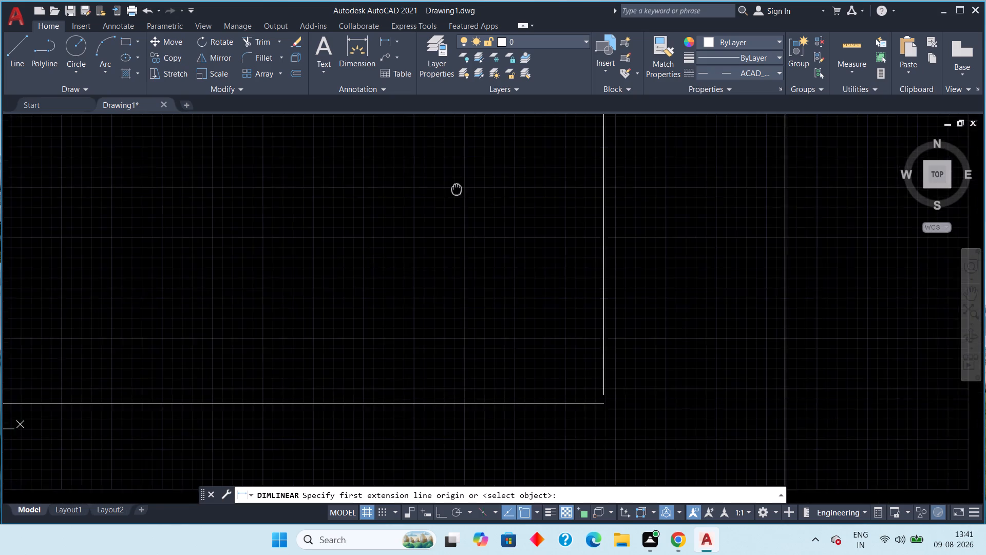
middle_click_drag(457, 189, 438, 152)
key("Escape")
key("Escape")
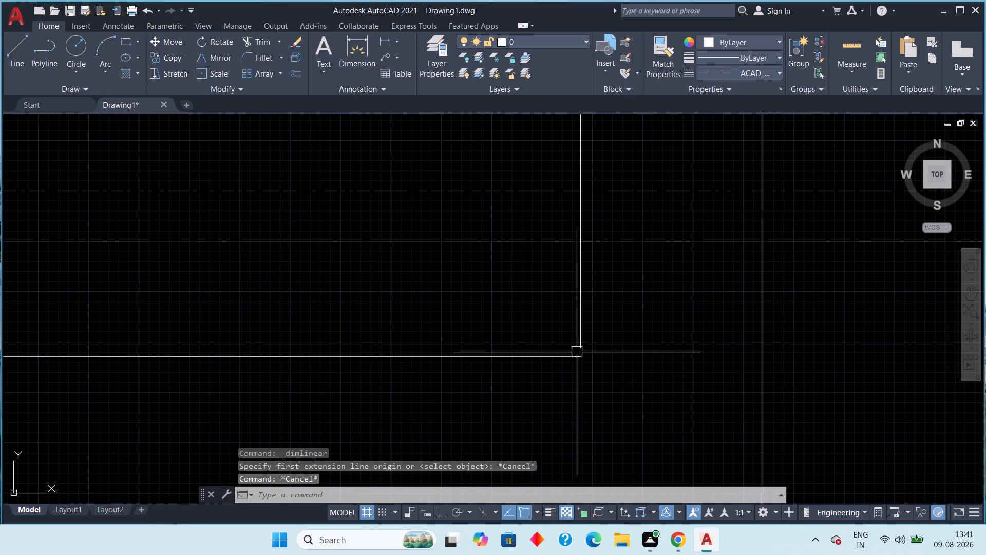
Stretch the lower end of the compound wall's inner east line to meet the end of the building's north wall line.
left_click(580, 341)
left_click(579, 347)
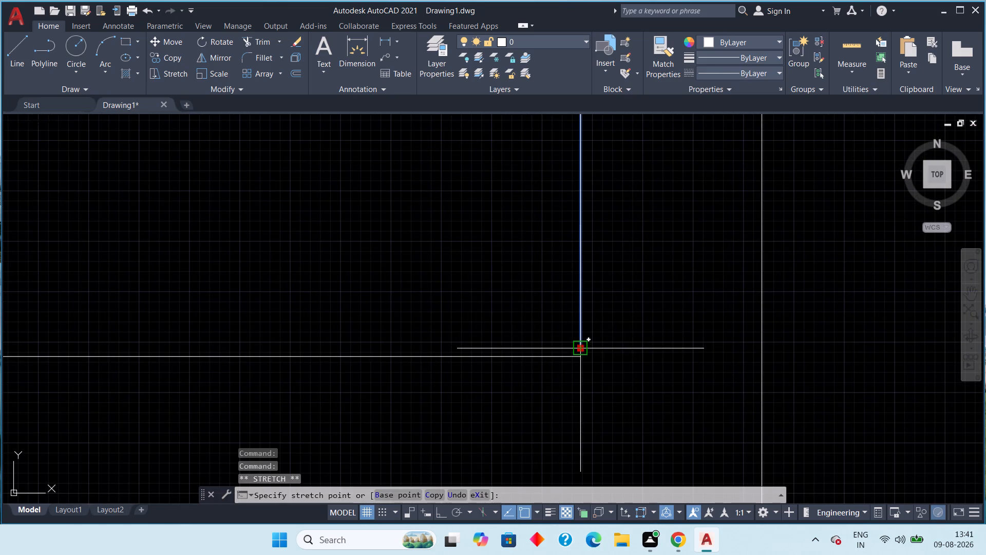
left_click(577, 357)
key("Escape")
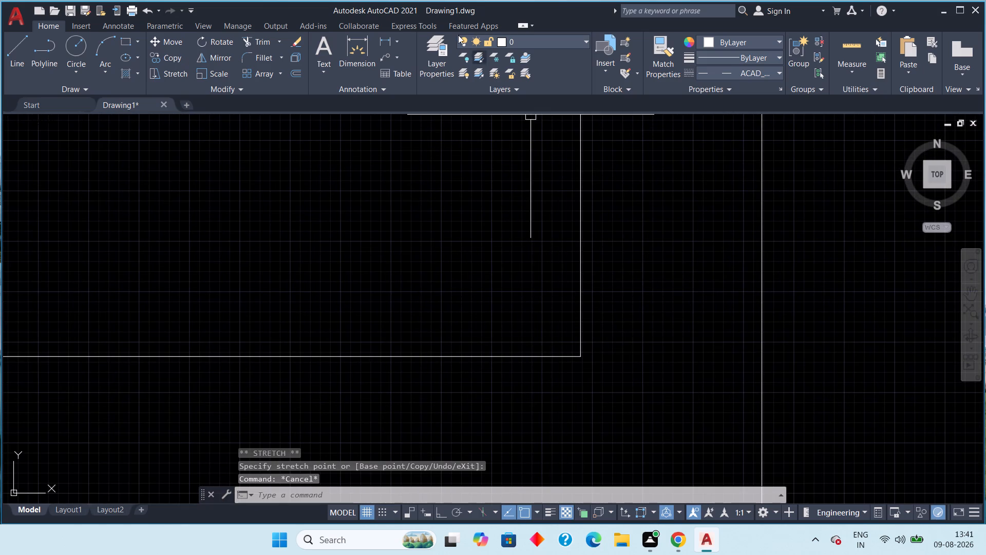
Add a vertical linear dimension between the building's north wall and the compound wall's inner line, placed near the northeast corner.
left_click(383, 39)
left_click(583, 360)
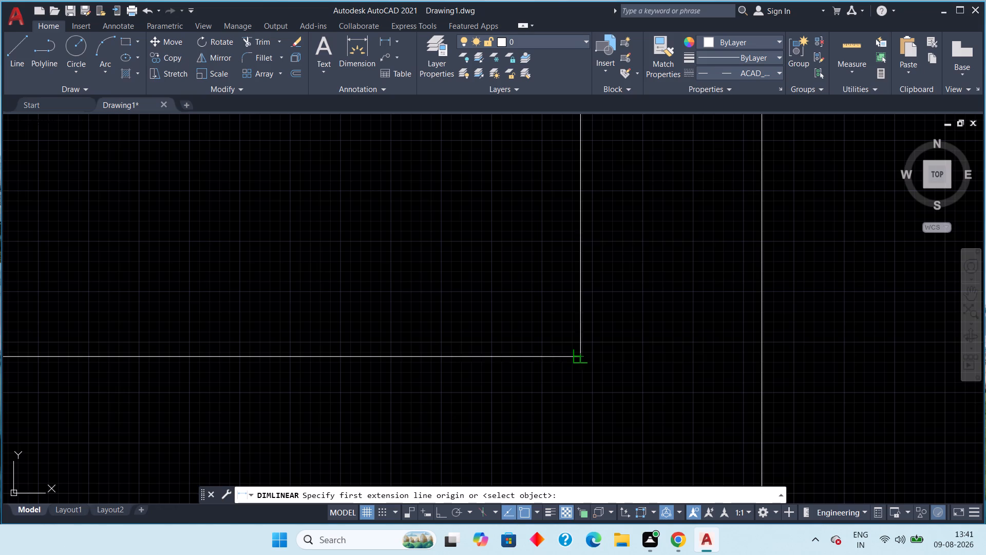
scroll(576, 256, "down", 1)
middle_click_drag(574, 273, 567, 371)
scroll(563, 361, "down", 1)
left_click(565, 180)
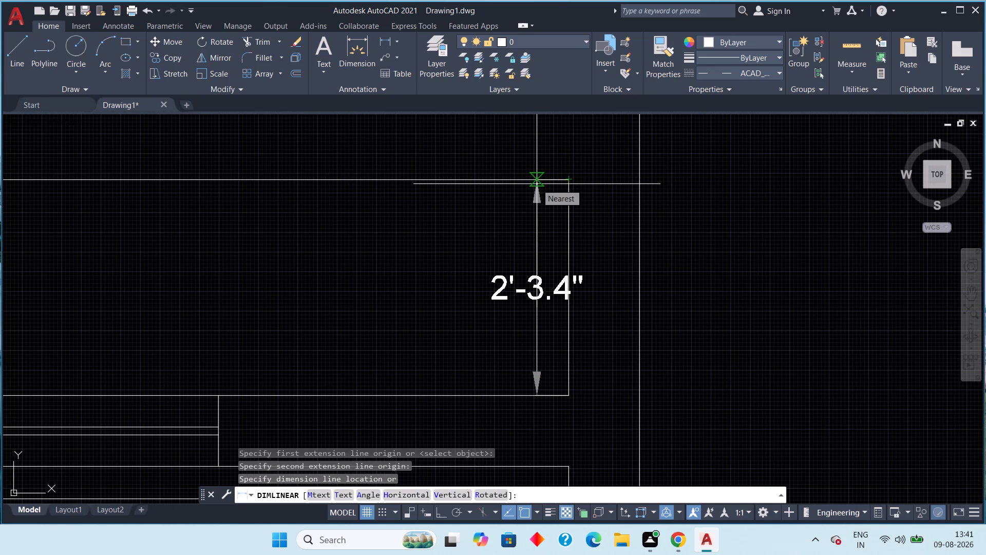
middle_click_drag(503, 190, 526, 192)
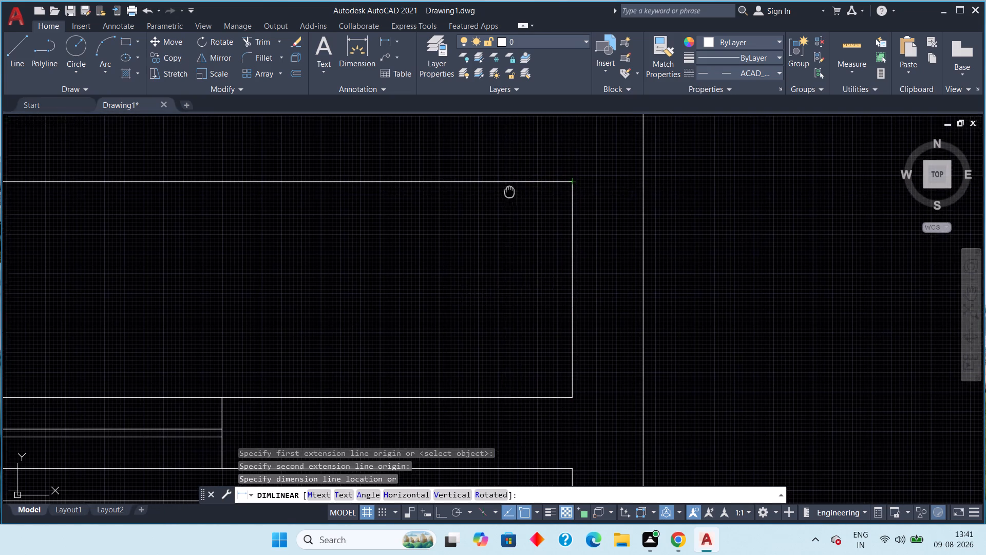
middle_click_drag(526, 192, 590, 187)
scroll(590, 187, "down", 2)
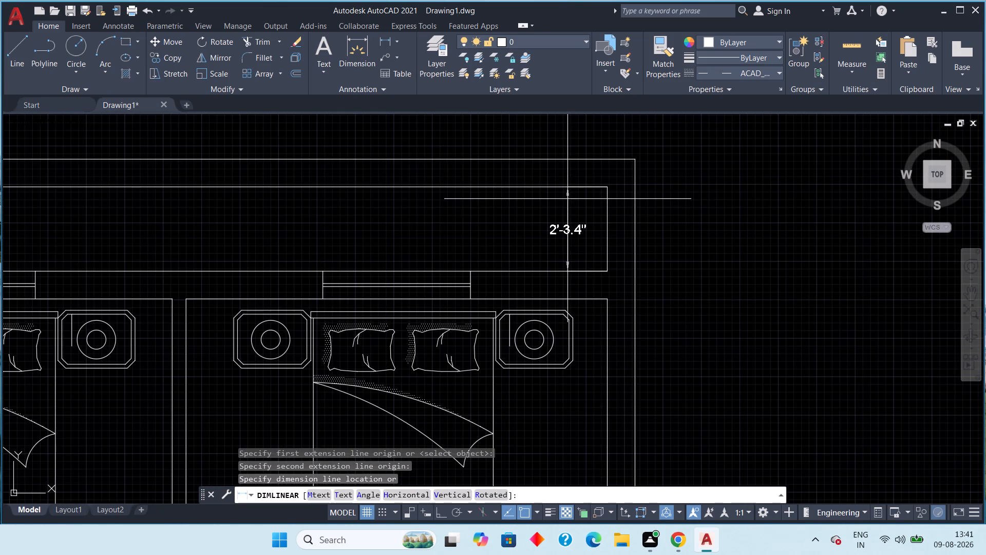
left_click(567, 199)
key("Escape")
key("Escape")
Replace the text of the vertical dimension near the northeast corner with 2'3".
double_click(578, 230)
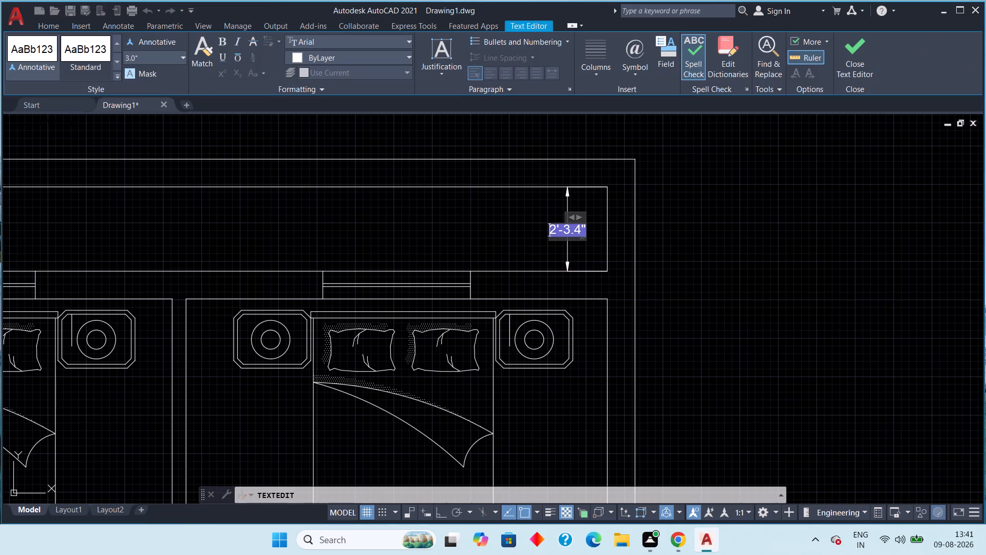
scroll(581, 232, "up", 3)
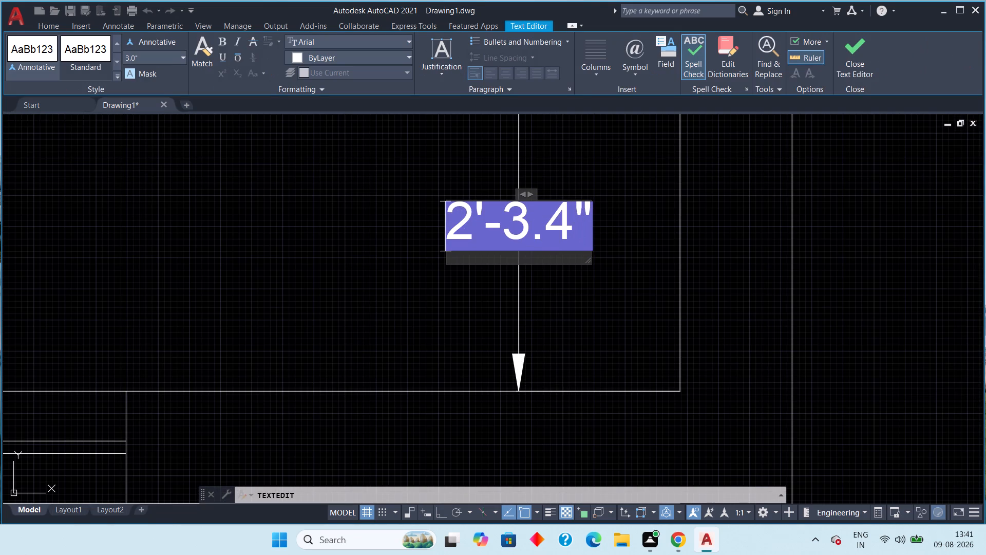
left_click(577, 227)
left_click(567, 226)
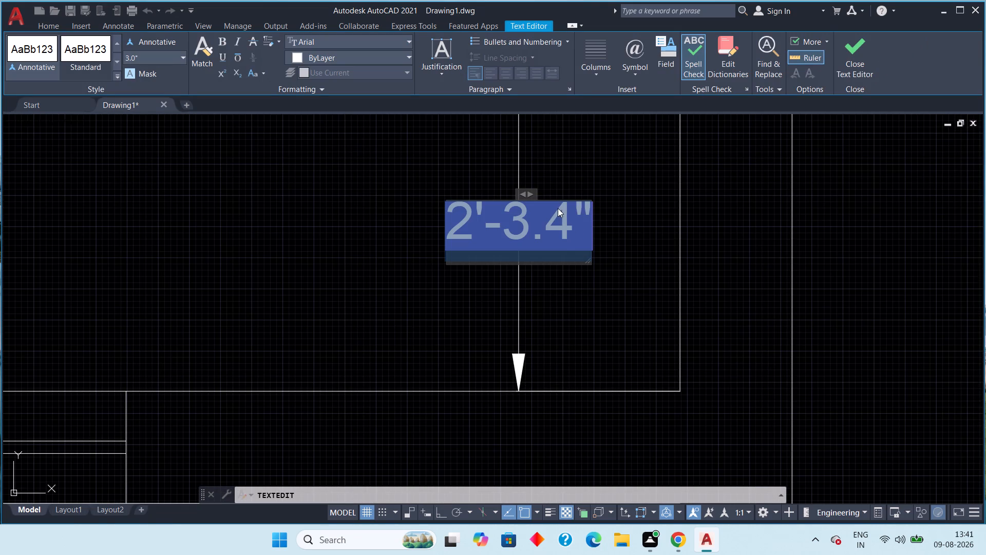
key("2")
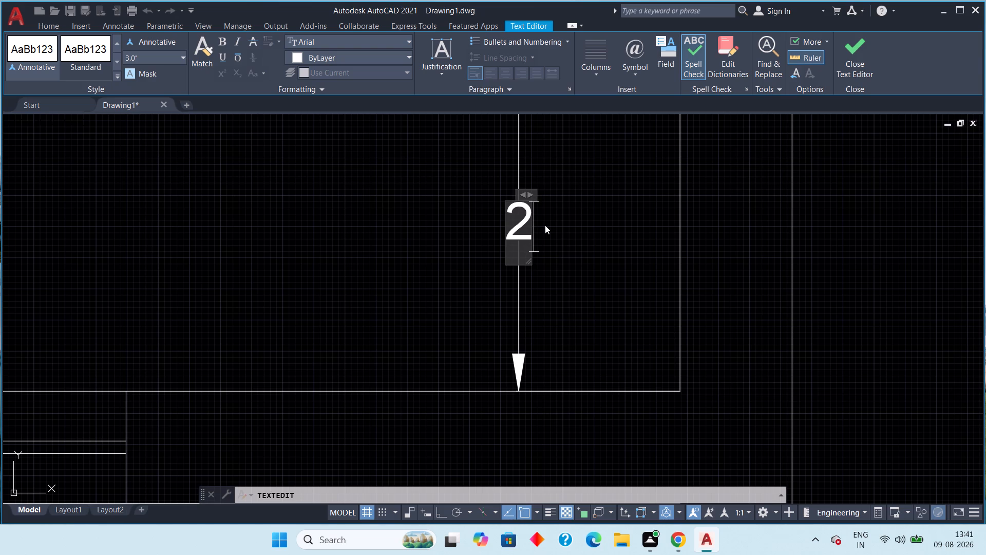
key("apostrophe")
key("3")
key("shift+quotedbl")
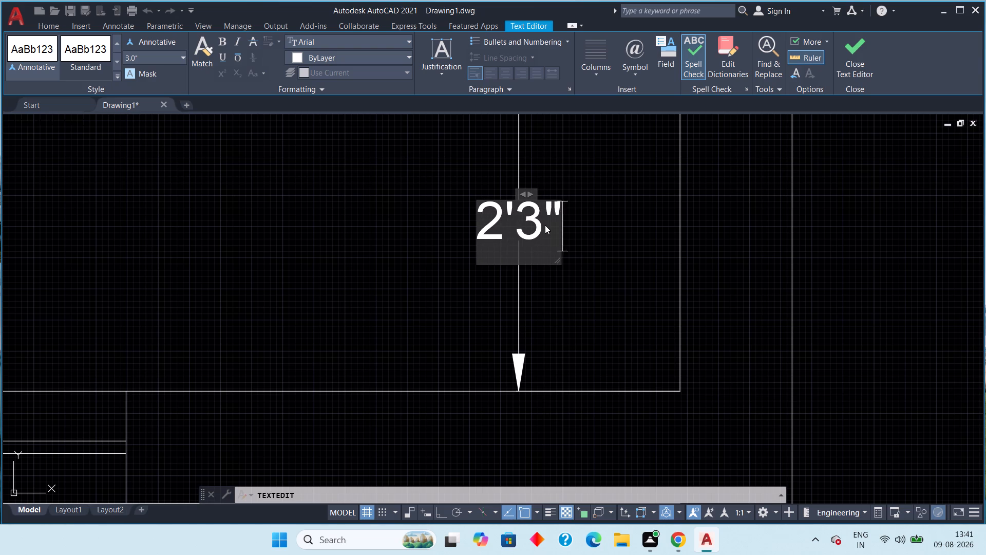
key("Return")
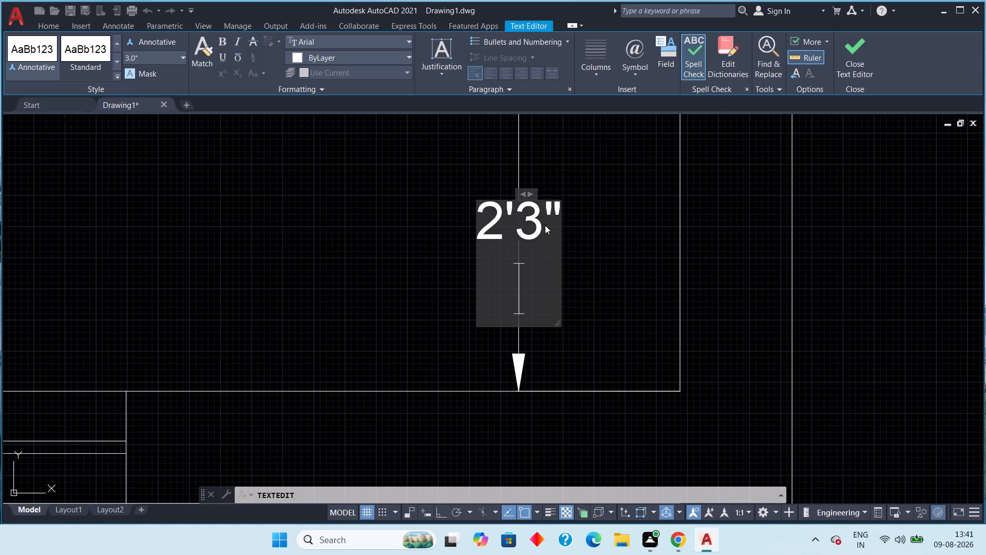
key("BackSpace")
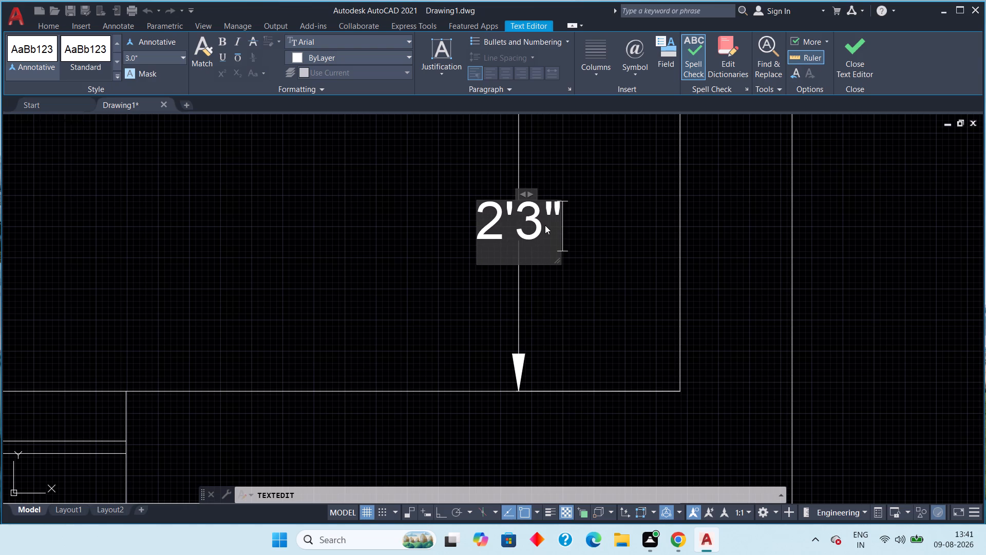
Change the text of the vertical dimension near the northeast corner to 2'-3.0".
scroll(545, 225, "down", 2)
scroll(467, 265, "down", 1)
middle_click_drag(422, 267, 781, 246)
middle_click_drag(333, 271, 478, 264)
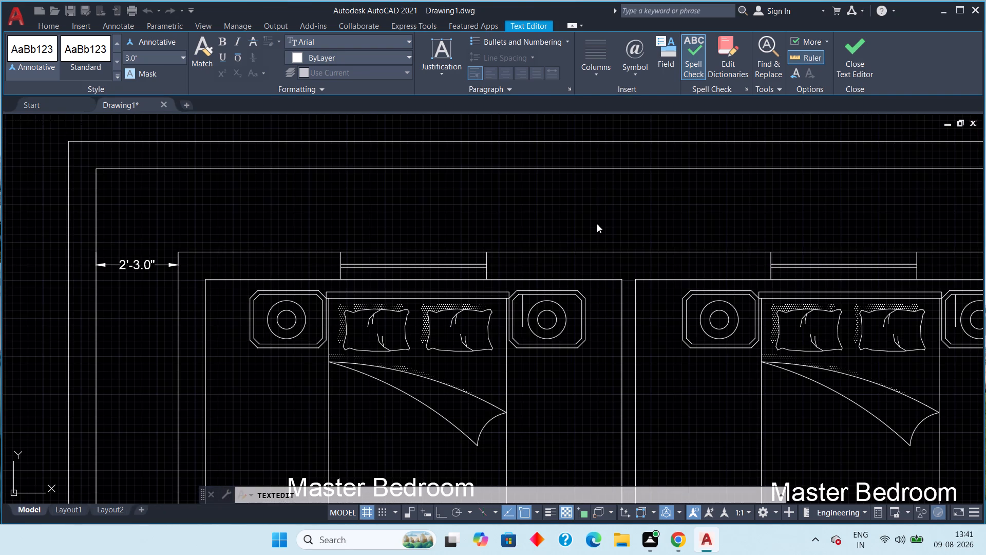
middle_click_drag(595, 222, 340, 211)
middle_click_drag(486, 207, 472, 212)
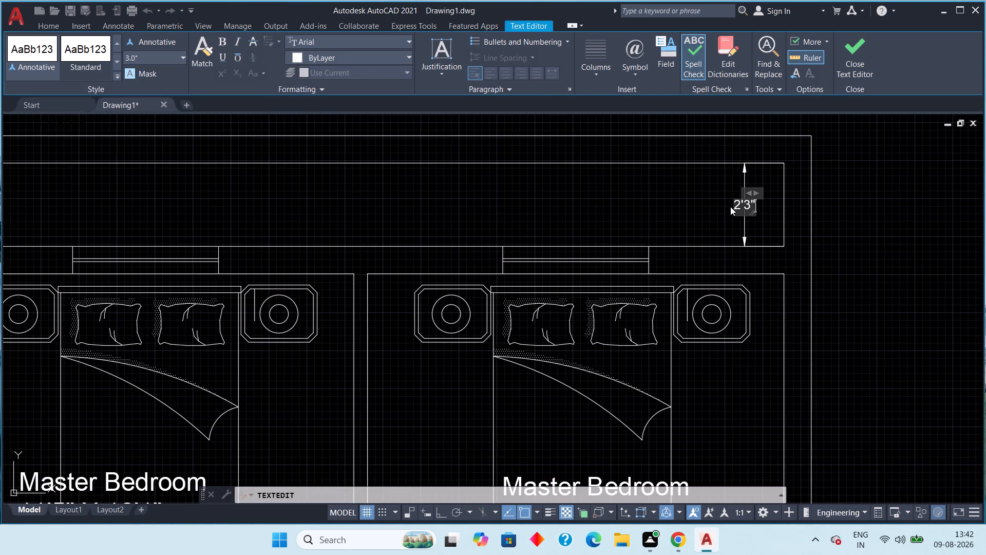
scroll(730, 207, "up", 3)
left_click(771, 190)
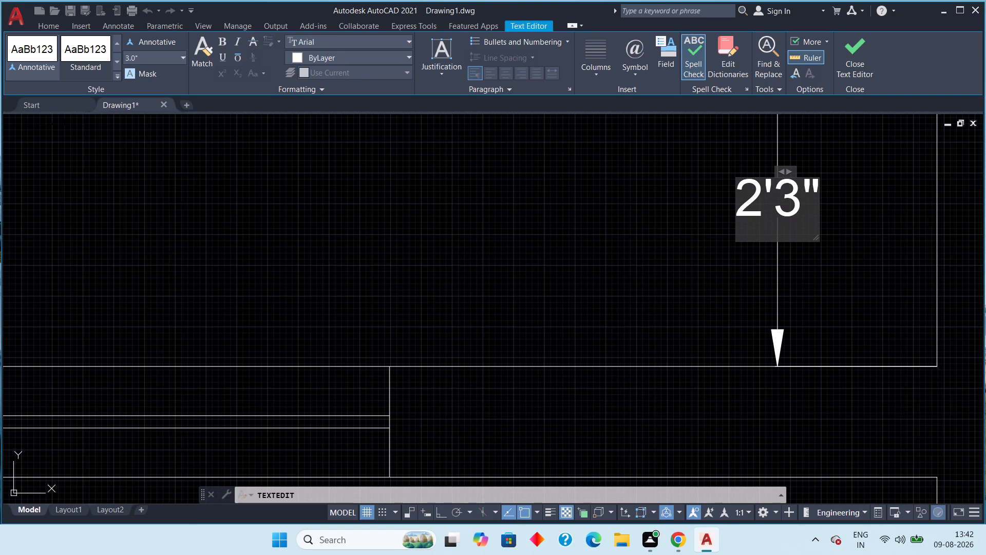
key("minus")
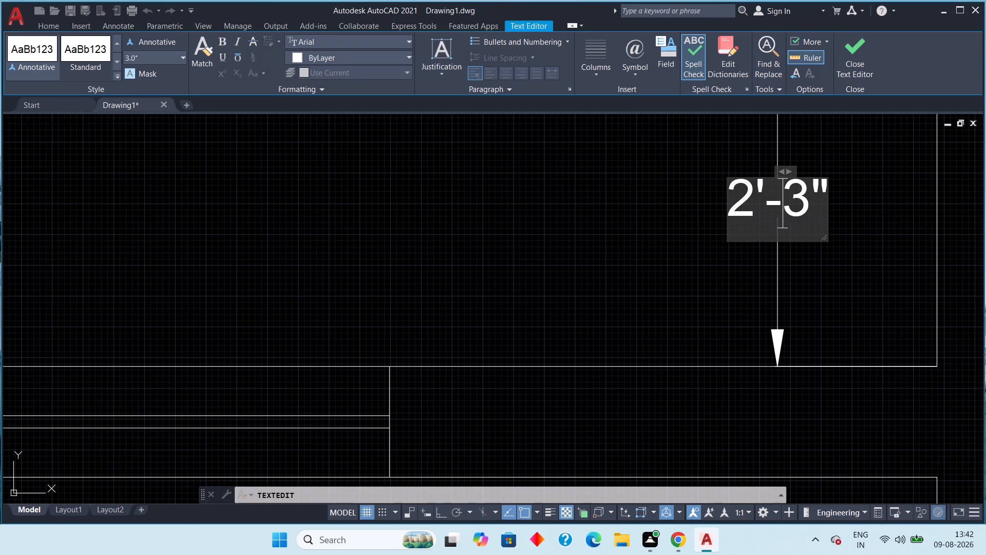
key("Right")
type(".0")
left_click(867, 50)
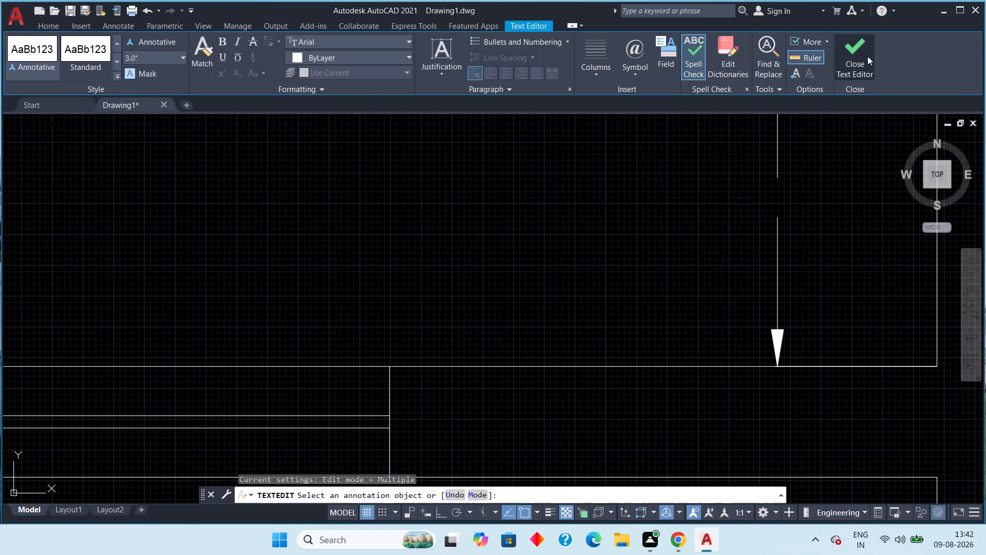
Add a horizontal linear dimension across the north window of the northwest Master Bedroom, placed in the open strip above the wall.
scroll(758, 219, "down", 3)
middle_click_drag(672, 225, 881, 216)
scroll(891, 217, "down", 1)
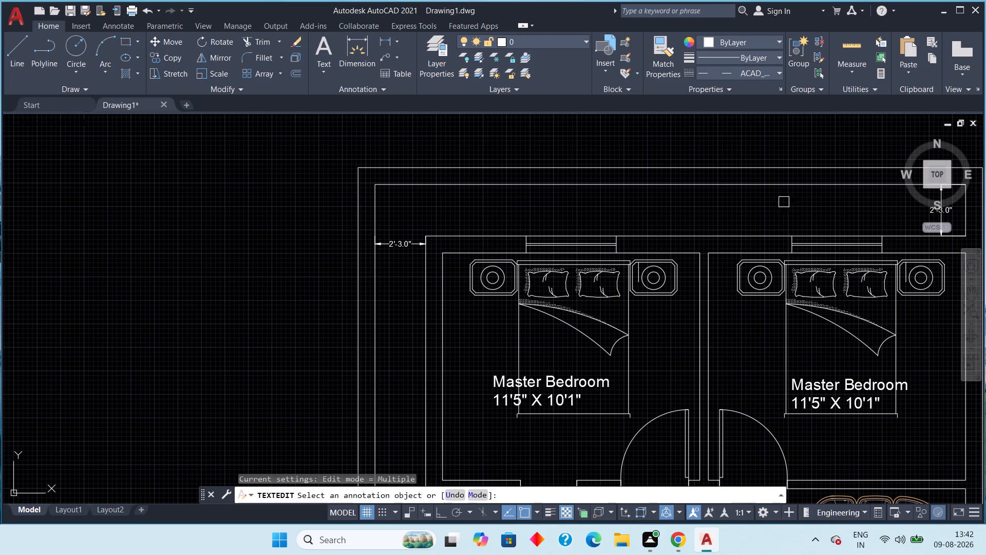
middle_click_drag(815, 200, 592, 200)
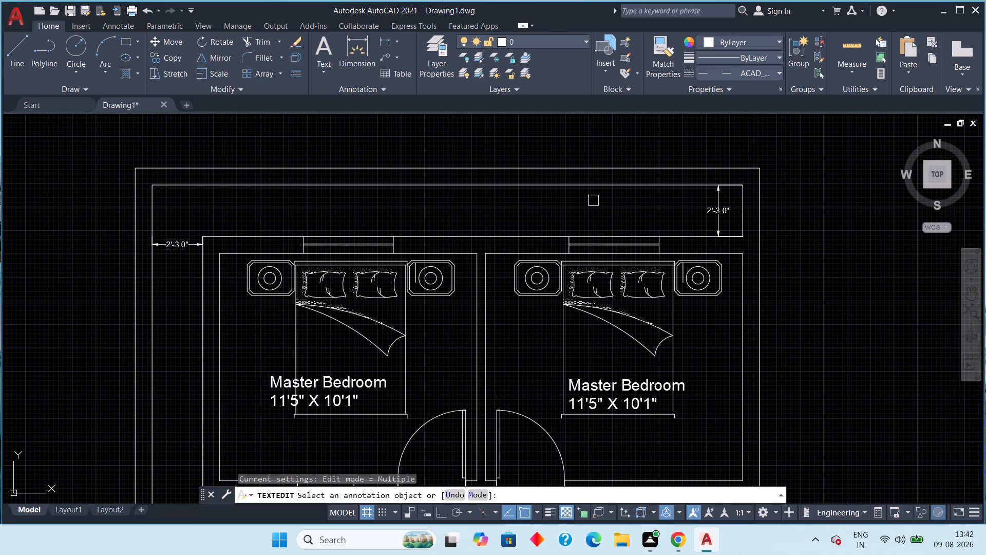
middle_click_drag(593, 200, 632, 194)
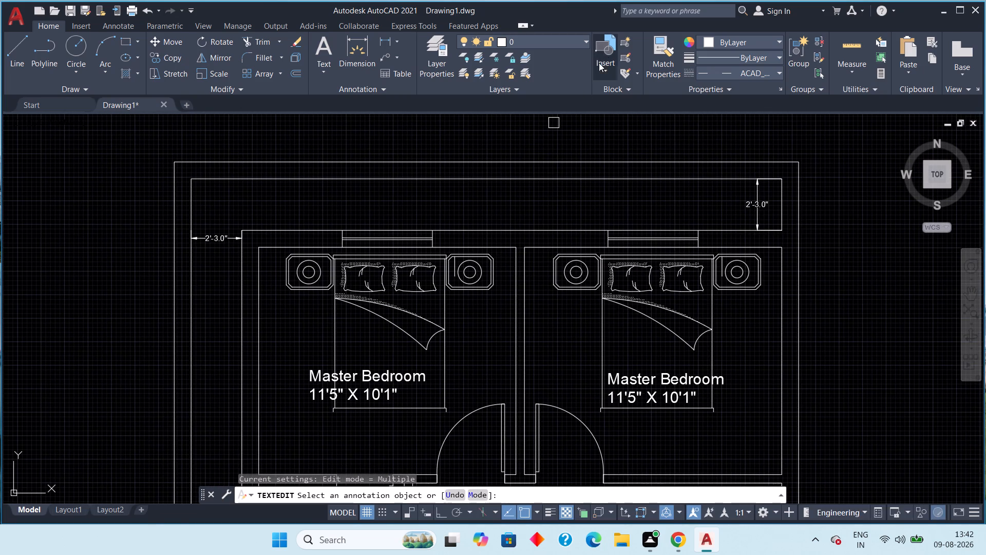
left_click(385, 41)
middle_click_drag(389, 212, 542, 205)
scroll(491, 248, "up", 2)
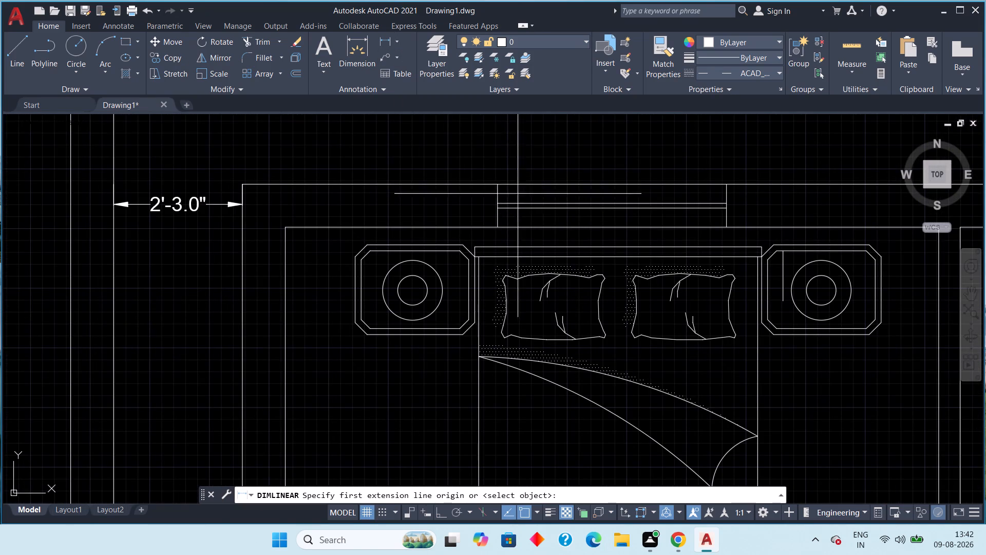
left_click_drag(498, 184, 514, 185)
left_click(725, 190)
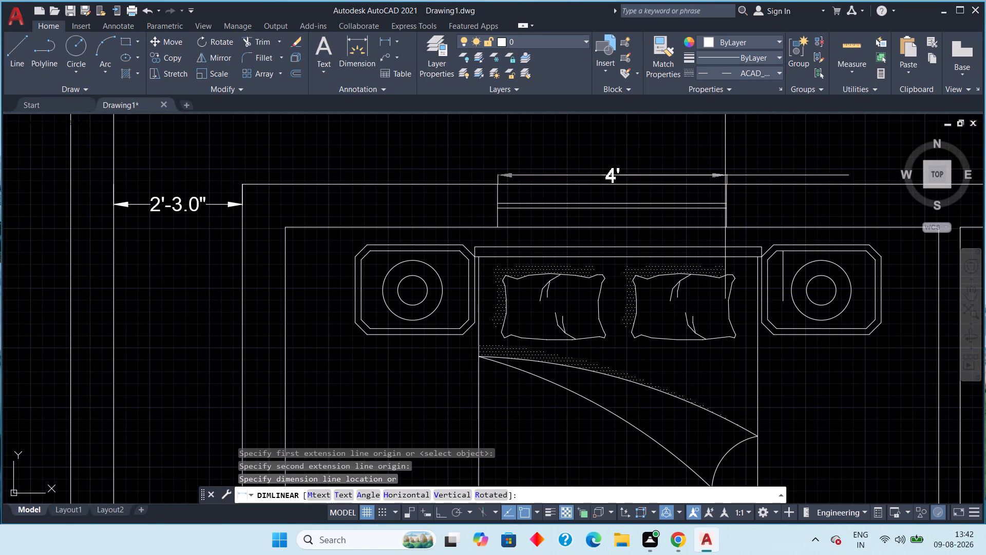
middle_click_drag(727, 156, 709, 195)
scroll(710, 190, "down", 1)
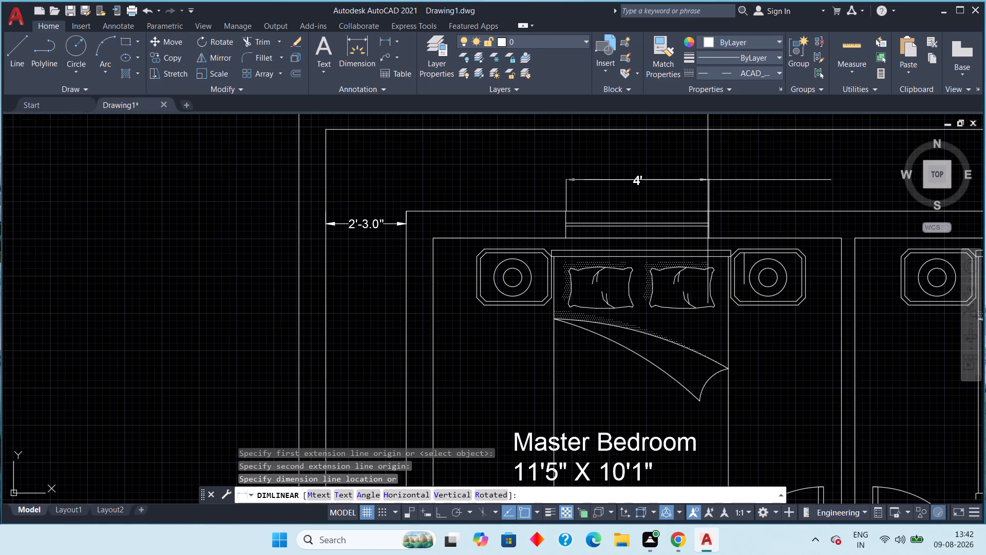
left_click(707, 180)
Add a horizontal linear dimension across the south window of the southwest Master Bedroom, placed between the wall and the GATE 1 label.
middle_click_drag(841, 182, 635, 186)
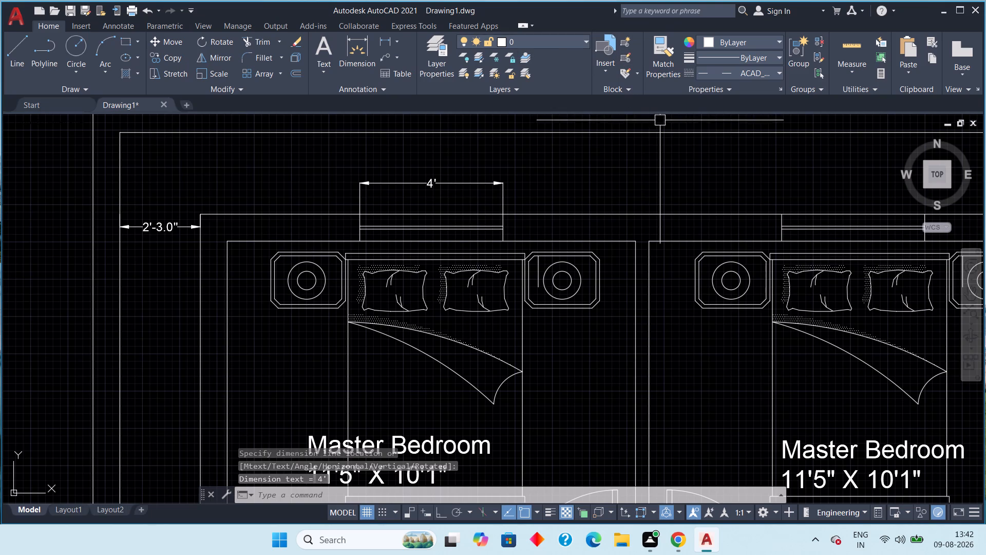
scroll(660, 121, "down", 2)
scroll(679, 284, "down", 1)
middle_click_drag(673, 279, 654, 224)
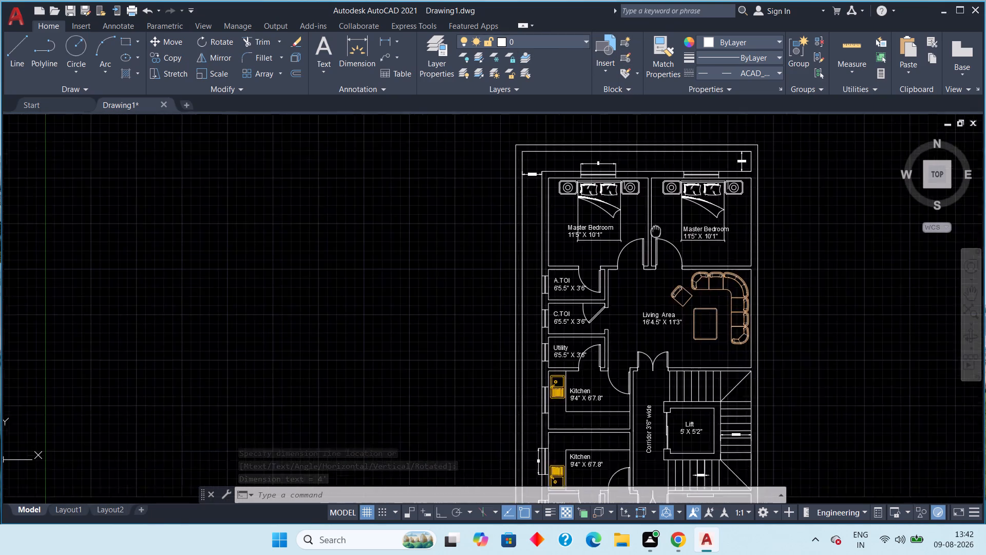
middle_click_drag(654, 224, 632, 85)
scroll(603, 358, "down", 1)
middle_click_drag(603, 358, 587, 134)
scroll(571, 257, "up", 3)
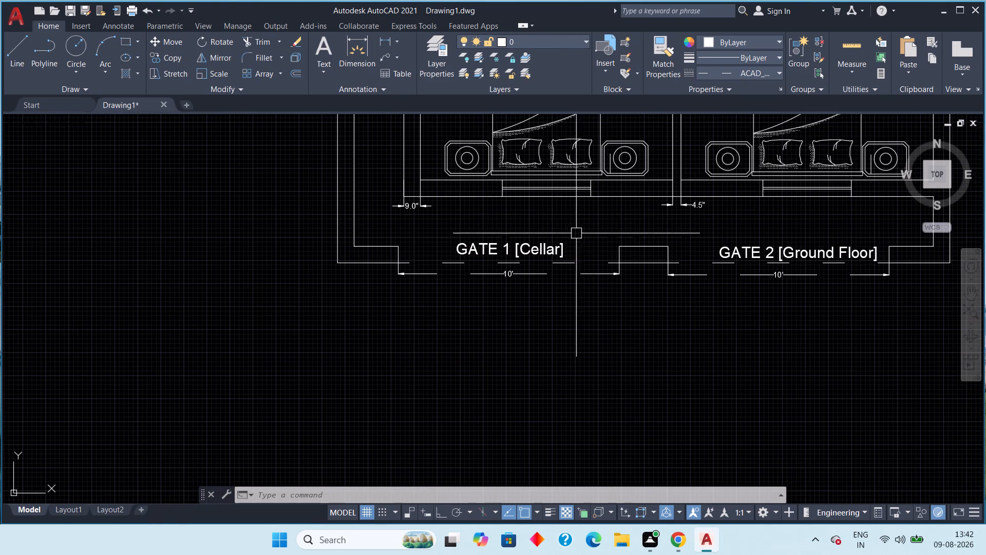
left_click(389, 41)
scroll(524, 192, "up", 1)
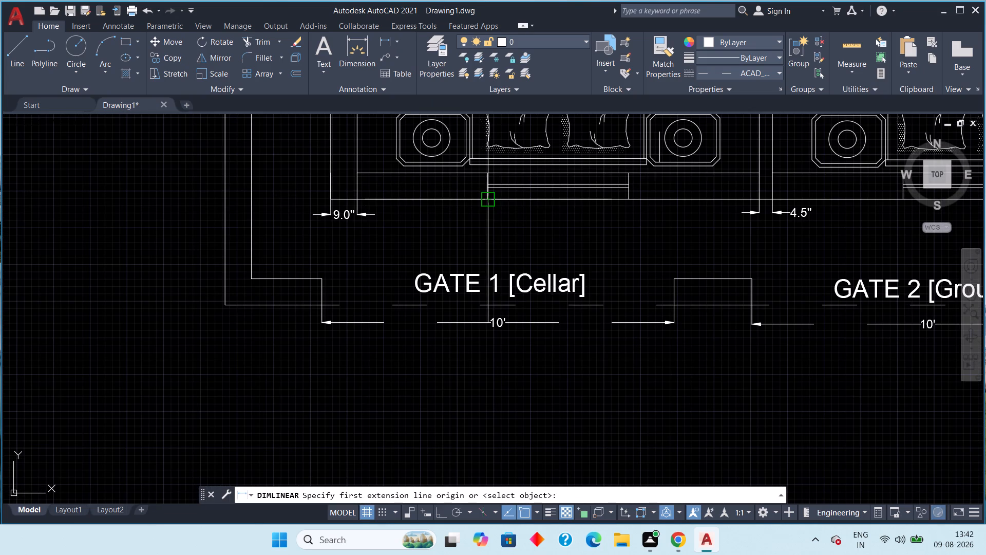
left_click(489, 198)
left_click(632, 197)
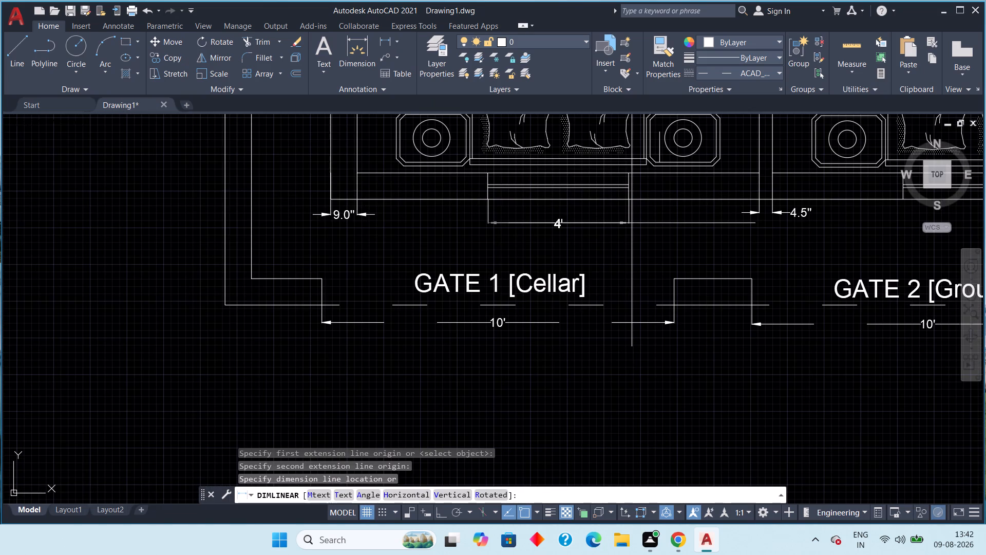
left_click(632, 223)
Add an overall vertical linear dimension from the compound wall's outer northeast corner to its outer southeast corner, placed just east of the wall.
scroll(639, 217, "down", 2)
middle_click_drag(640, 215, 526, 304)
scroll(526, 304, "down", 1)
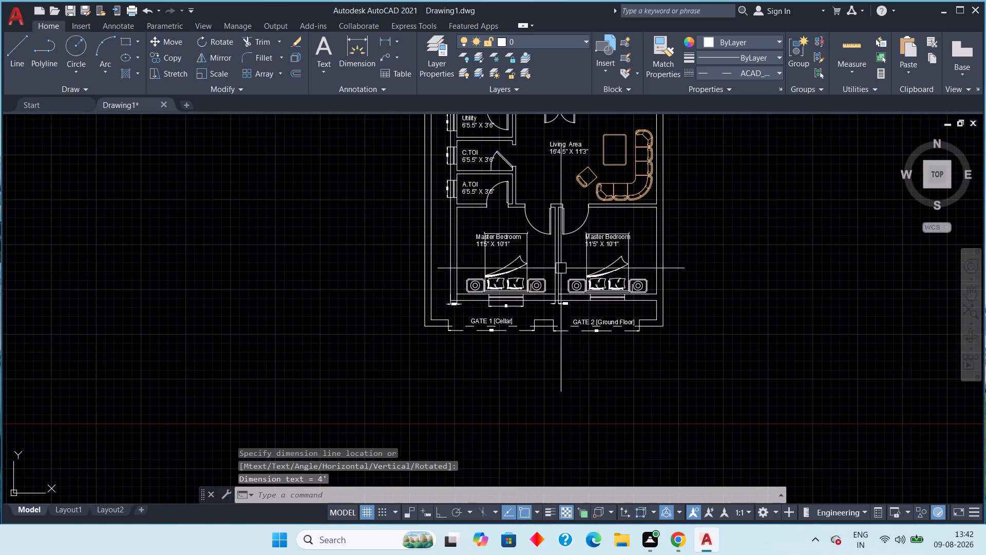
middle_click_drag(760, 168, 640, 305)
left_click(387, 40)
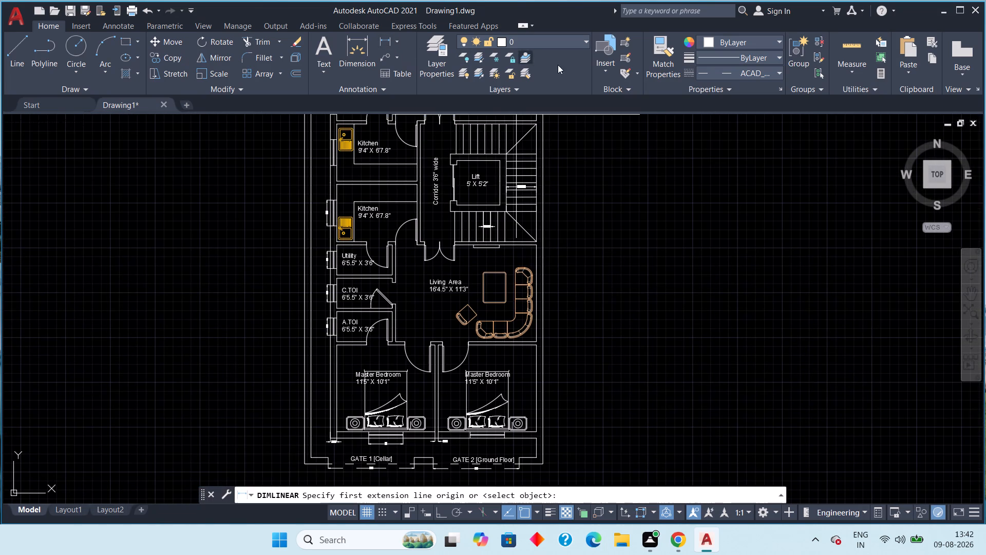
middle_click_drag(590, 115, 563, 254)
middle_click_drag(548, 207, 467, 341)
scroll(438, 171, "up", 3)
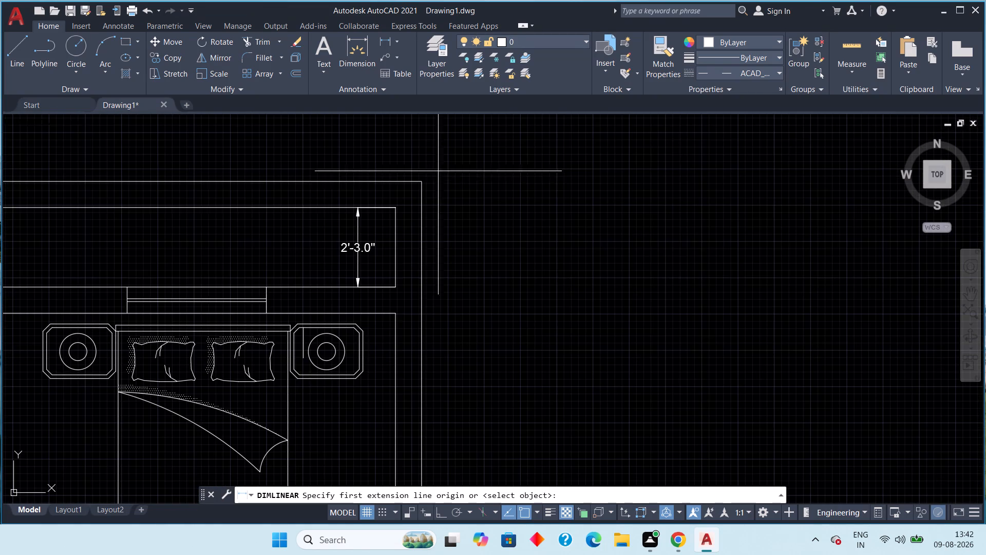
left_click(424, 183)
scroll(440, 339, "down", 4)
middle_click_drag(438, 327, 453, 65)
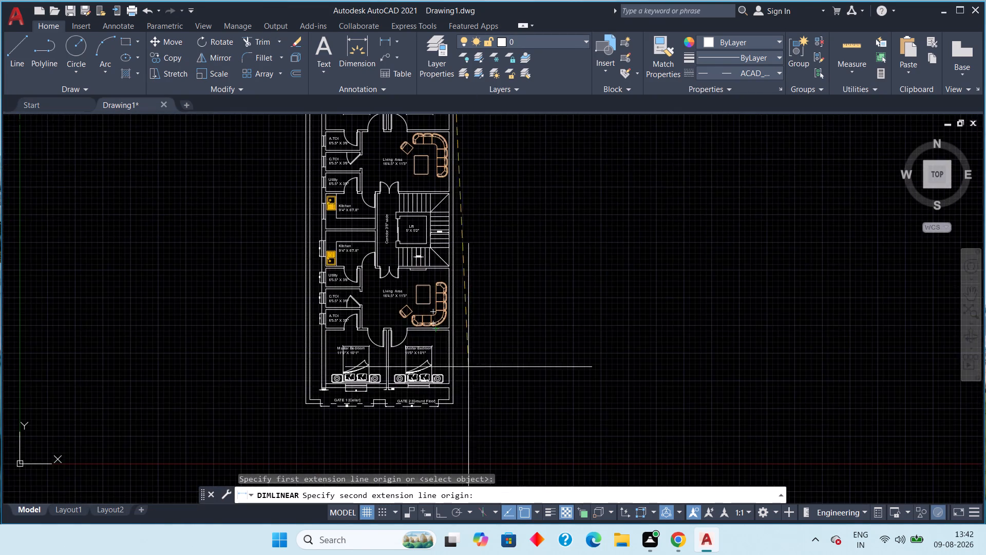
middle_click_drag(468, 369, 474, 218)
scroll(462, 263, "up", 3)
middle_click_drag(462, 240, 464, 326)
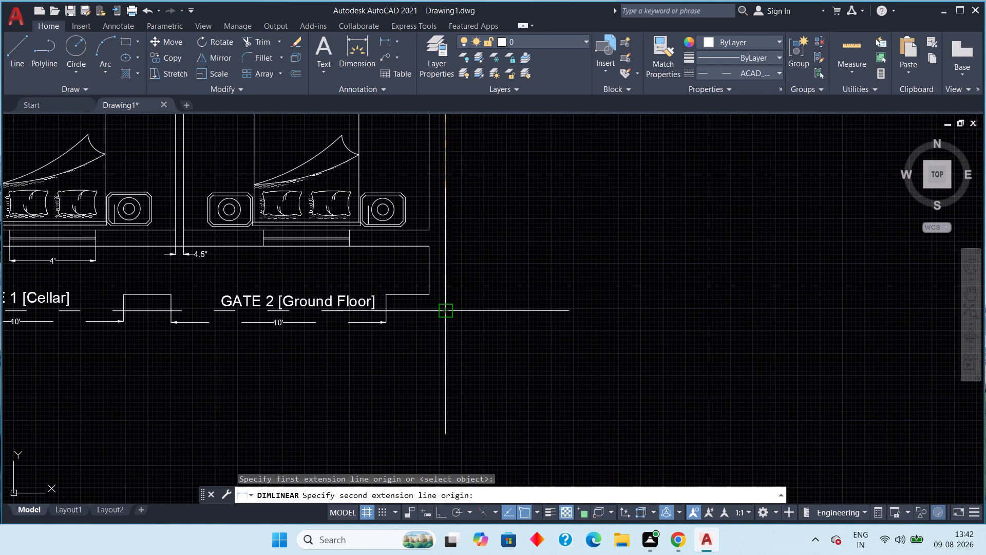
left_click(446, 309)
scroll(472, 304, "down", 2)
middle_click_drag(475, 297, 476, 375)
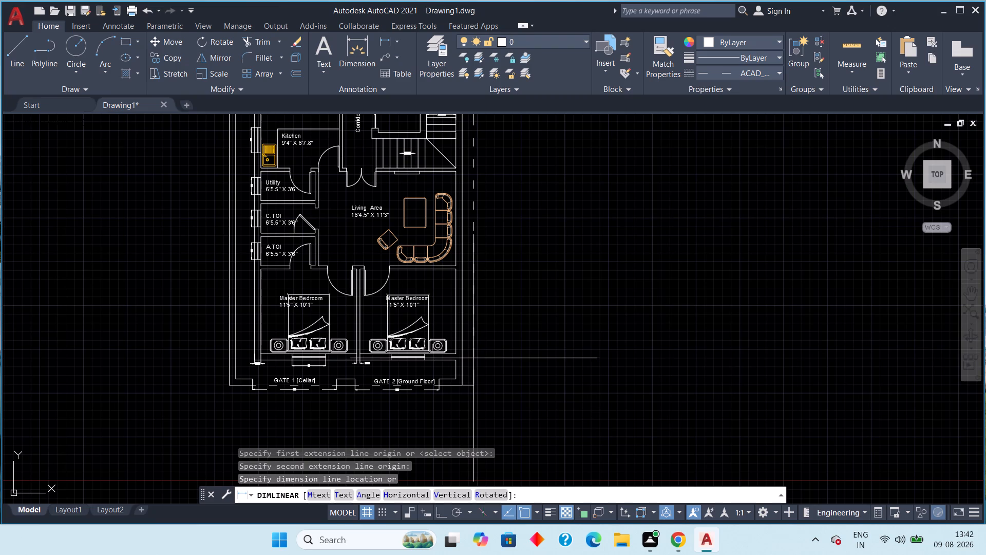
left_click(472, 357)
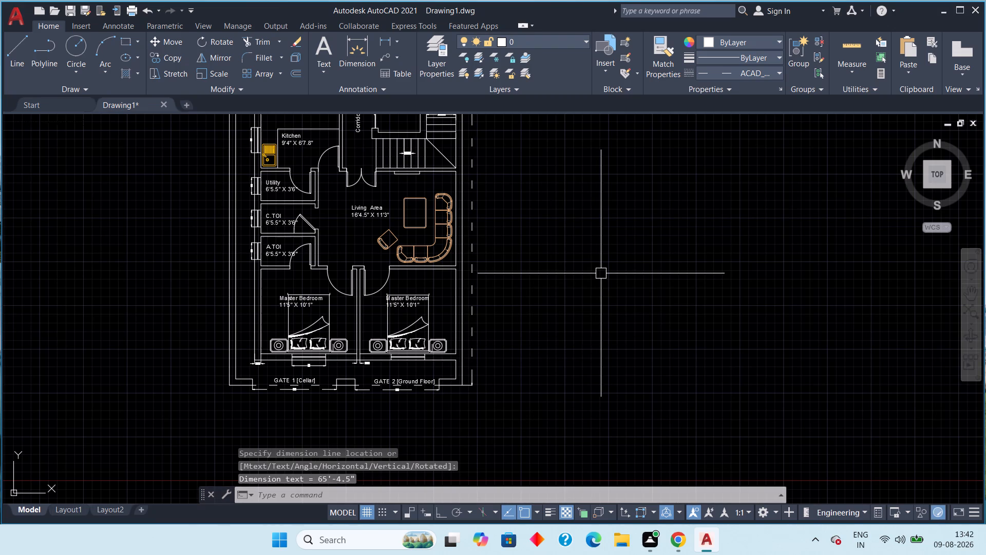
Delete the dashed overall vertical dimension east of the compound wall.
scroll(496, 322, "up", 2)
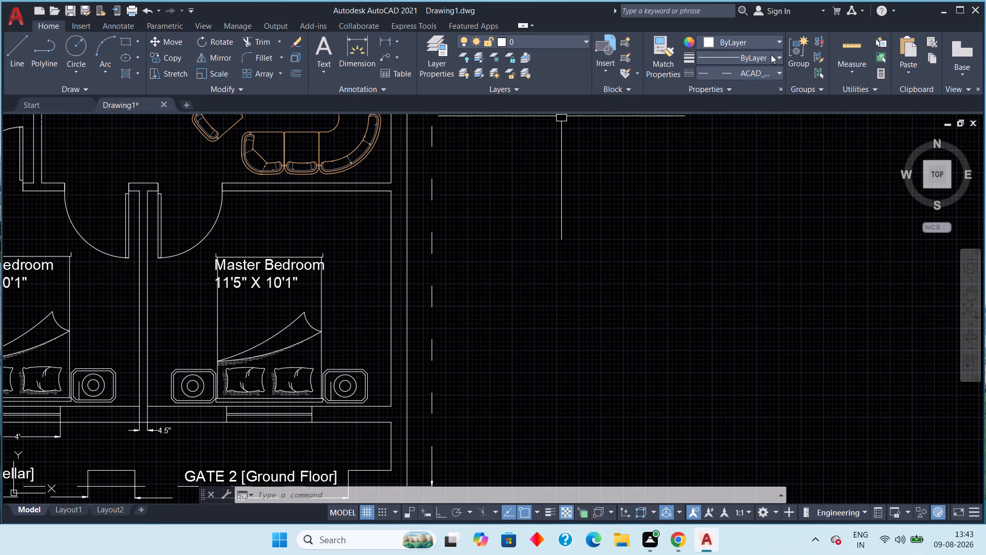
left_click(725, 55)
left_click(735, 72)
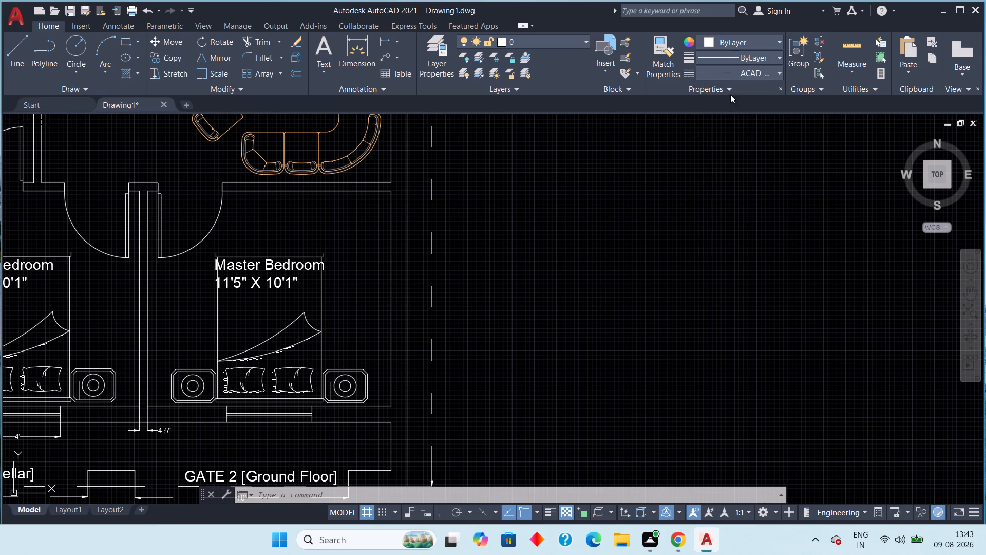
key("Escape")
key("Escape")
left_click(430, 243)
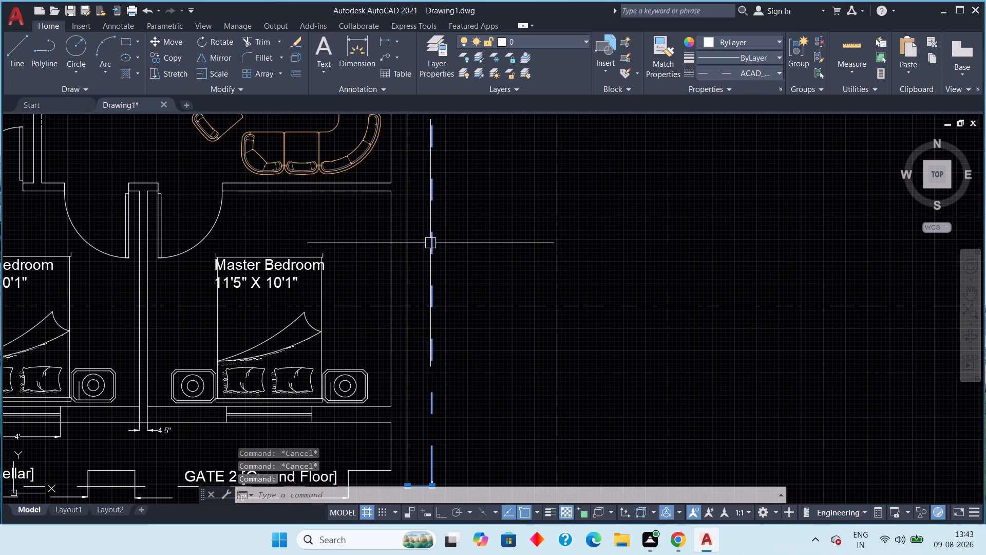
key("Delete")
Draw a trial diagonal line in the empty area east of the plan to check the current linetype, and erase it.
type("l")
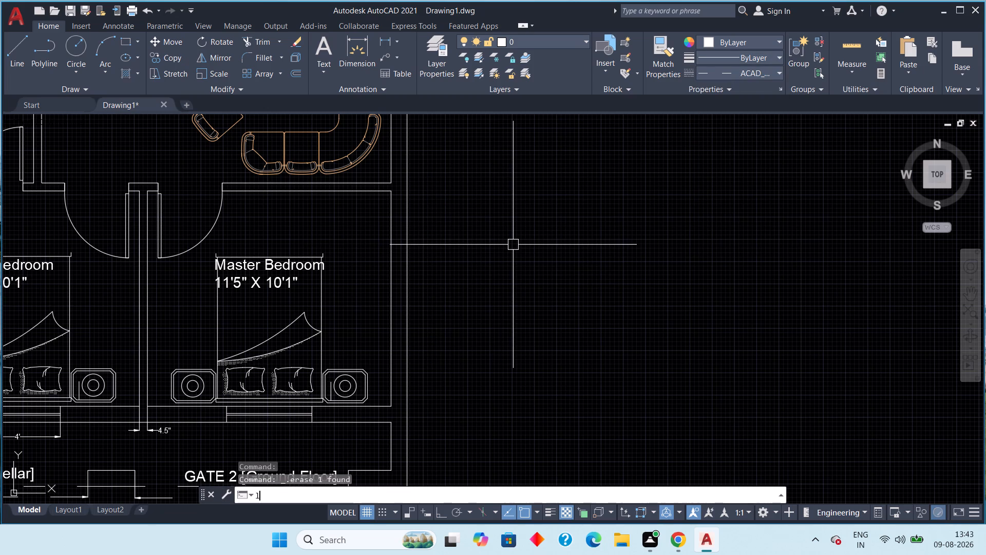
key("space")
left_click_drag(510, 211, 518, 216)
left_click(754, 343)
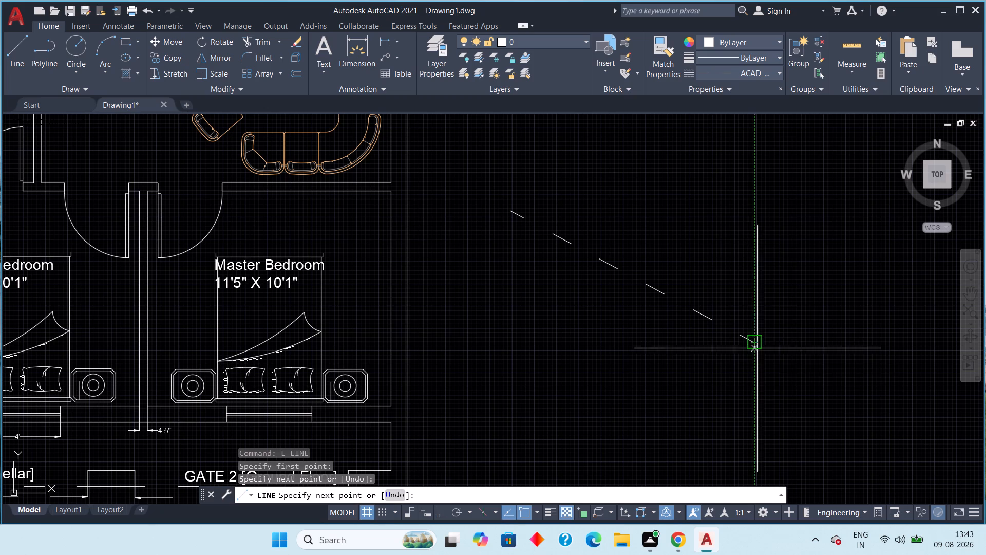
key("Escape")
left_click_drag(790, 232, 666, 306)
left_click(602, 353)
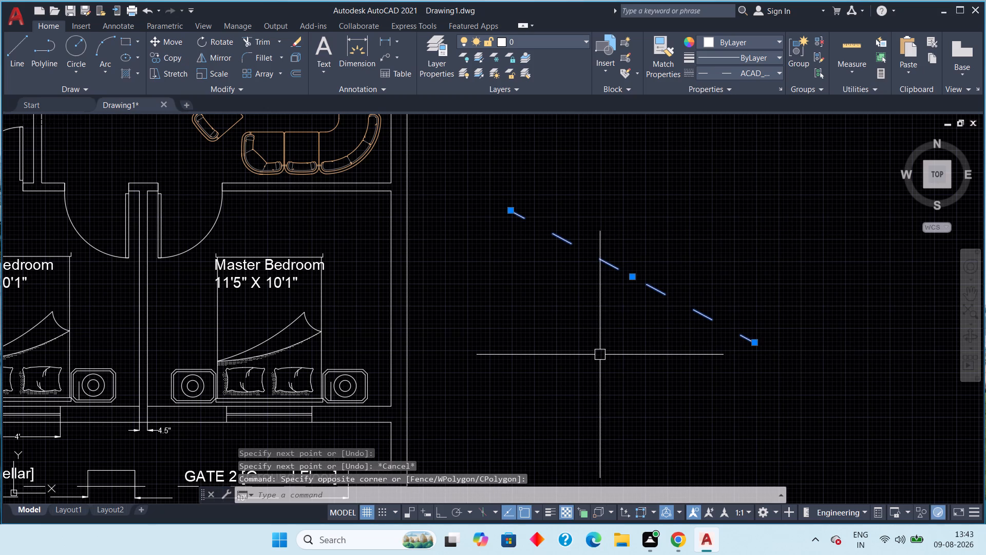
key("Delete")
Set the current linetype to ByBlock.
left_click(767, 70)
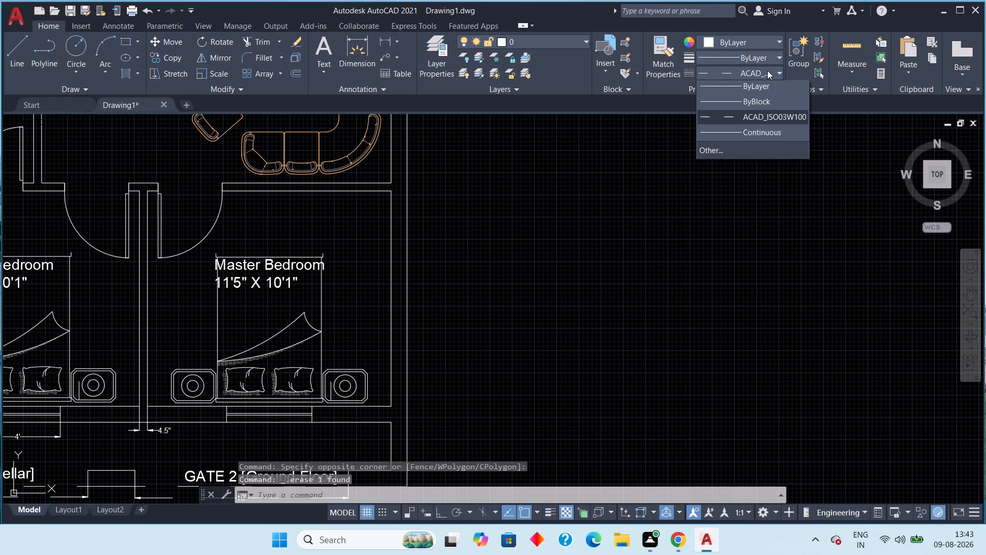
left_click(748, 100)
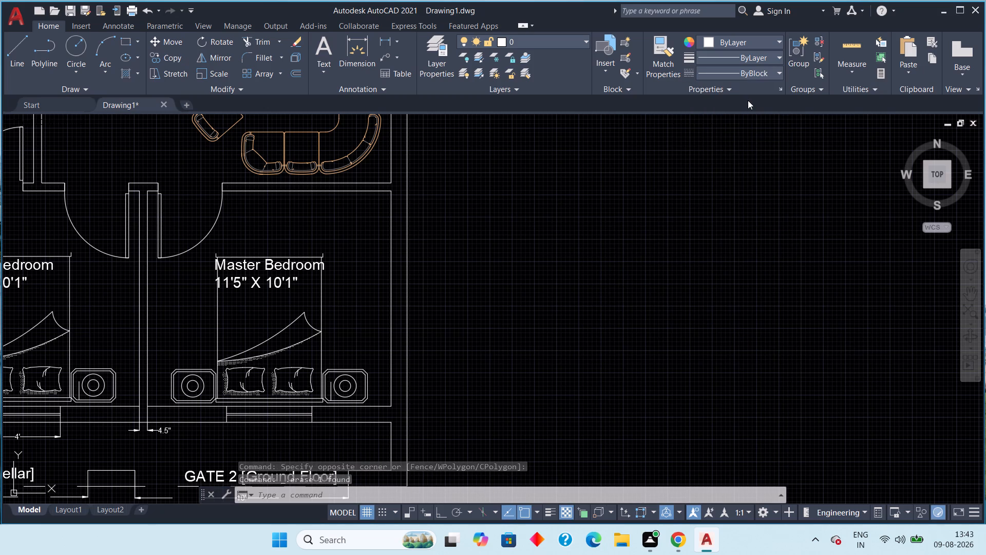
Draw a line along the compound wall's east edge, from its outer northeast corner to its outer southeast corner.
scroll(691, 162, "down", 2)
middle_click_drag(692, 189, 732, 290)
key("Escape")
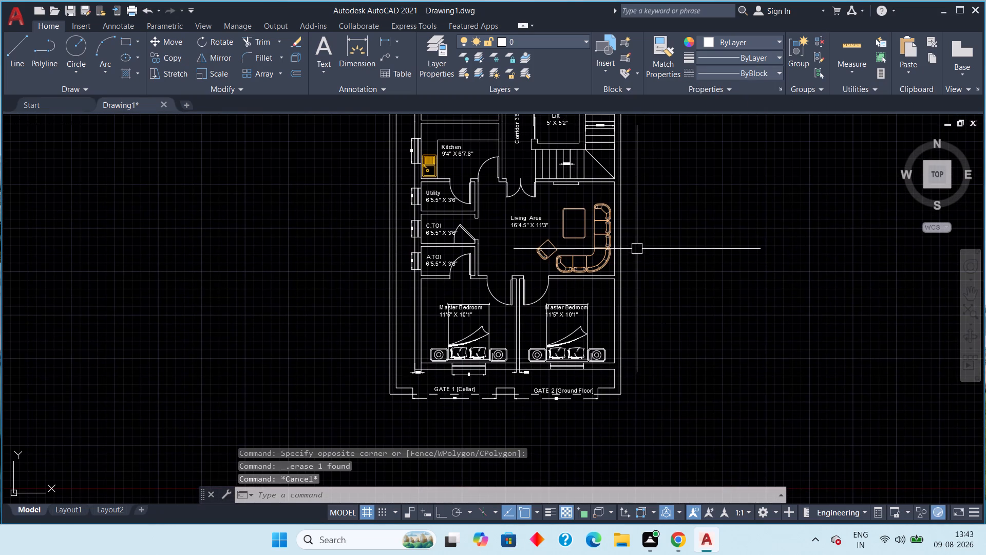
type("l")
key("space")
middle_click_drag(651, 202, 614, 362)
middle_click_drag(625, 198, 560, 410)
scroll(525, 232, "up", 3)
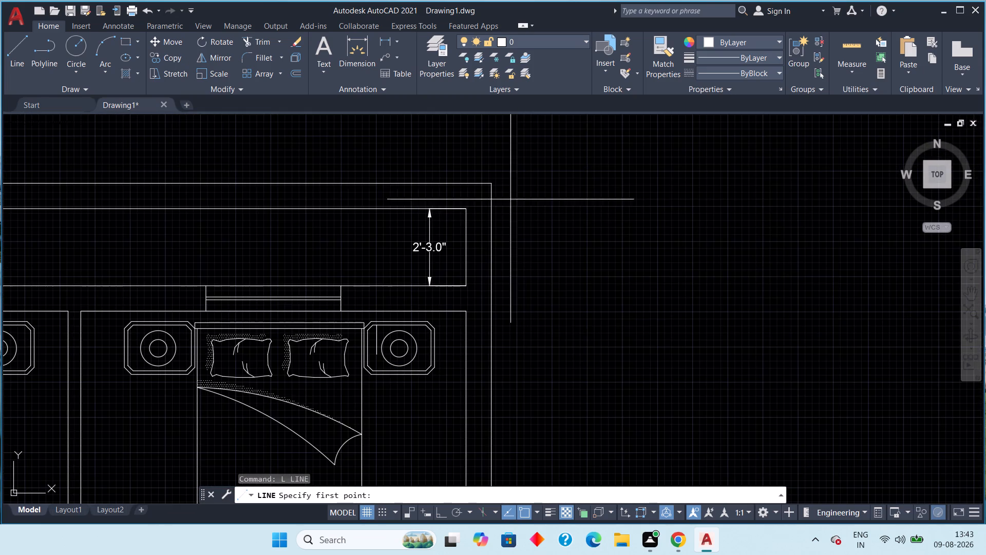
left_click(492, 183)
scroll(589, 510, "down", 3)
middle_click_drag(567, 460, 585, 381)
scroll(571, 414, "down", 1)
scroll(601, 361, "down", 3)
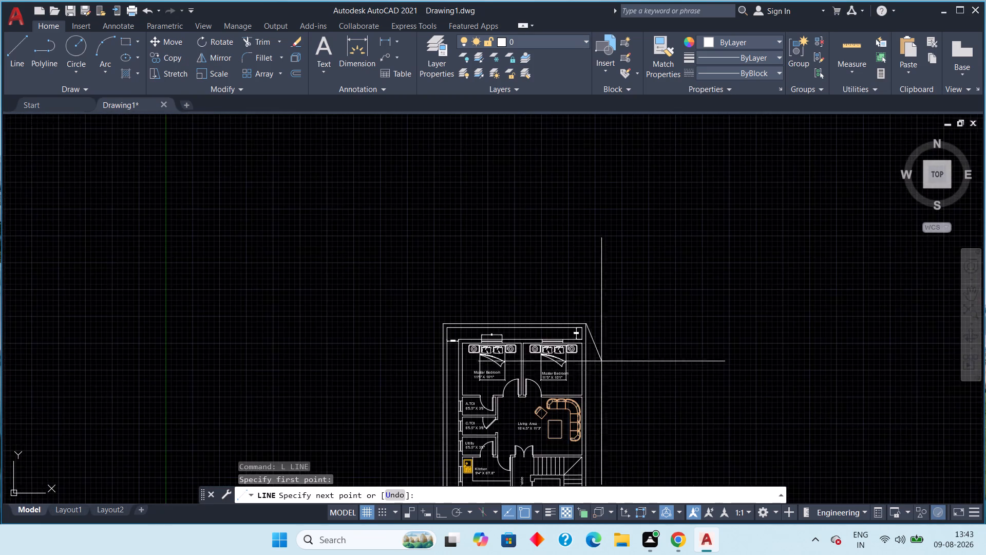
middle_click_drag(594, 351, 604, 248)
middle_click(600, 360)
scroll(600, 360, "down", 2)
middle_click_drag(601, 354, 598, 275)
scroll(607, 357, "up", 3)
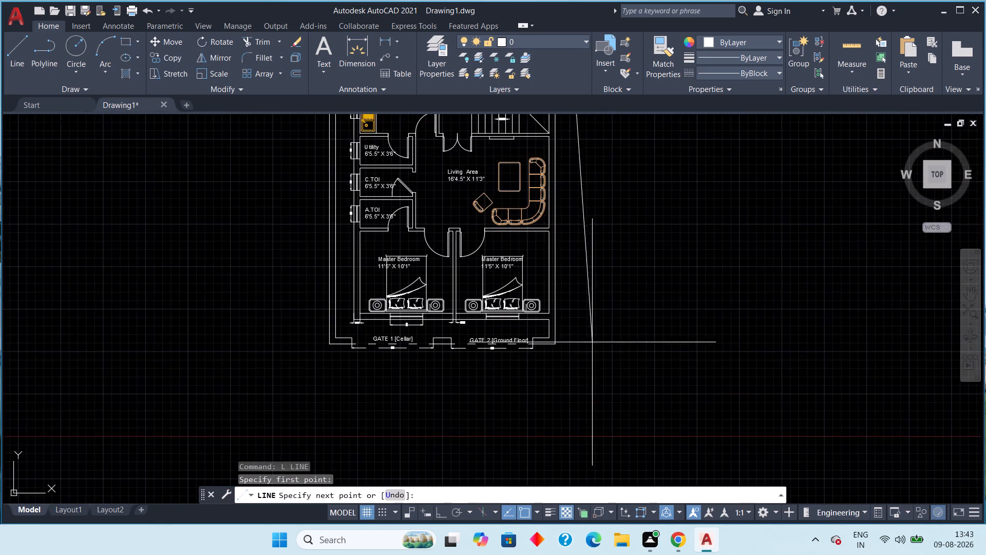
middle_click_drag(591, 341, 611, 430)
scroll(576, 423, "up", 3)
left_click(567, 467)
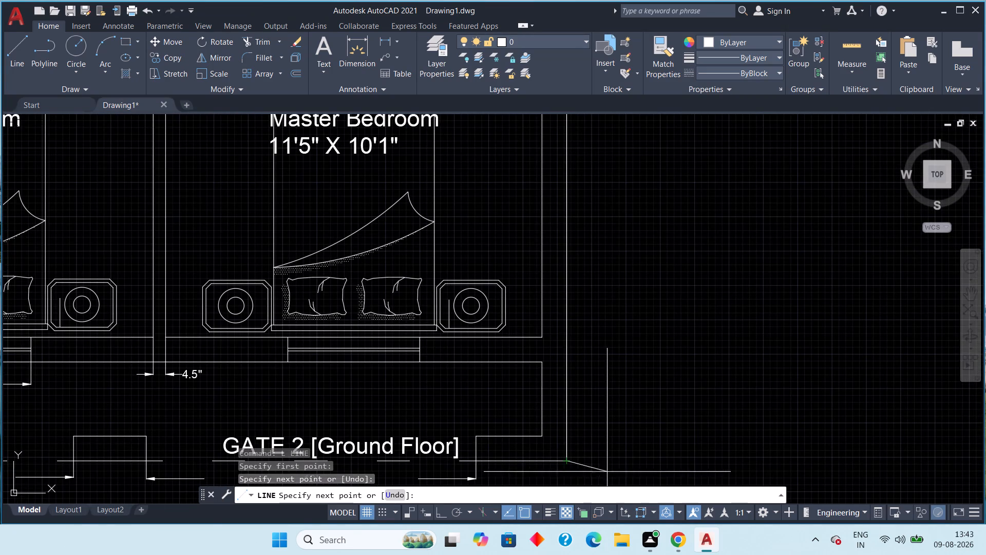
key("Escape")
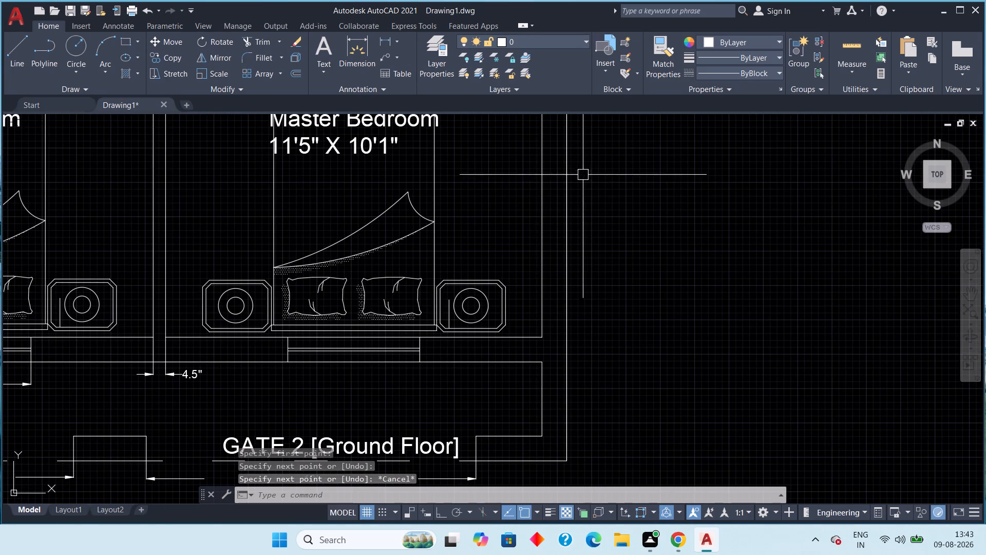
Add an overall vertical linear dimension from the compound wall's outer southeast corner to its outer northeast corner, placed just east of the wall.
left_click(389, 40)
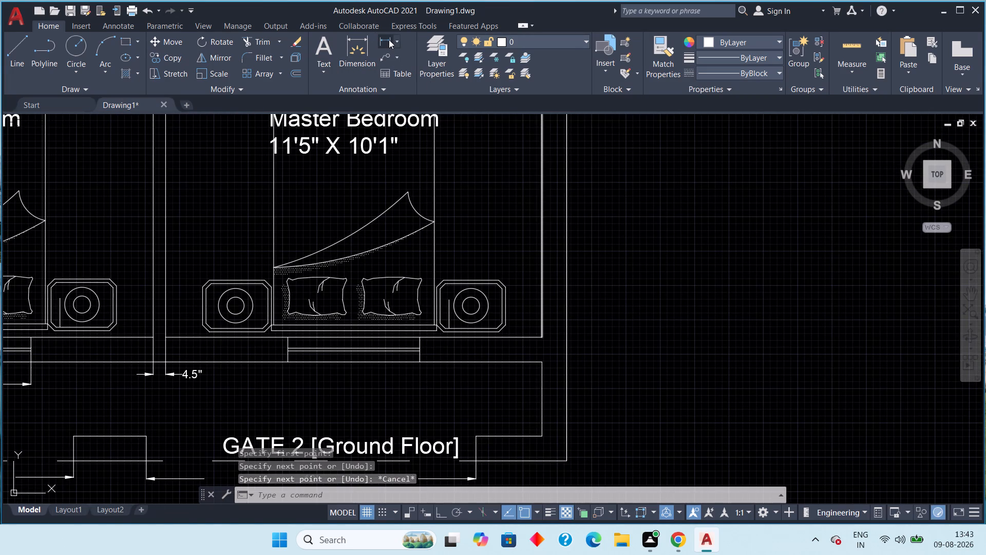
left_click(564, 459)
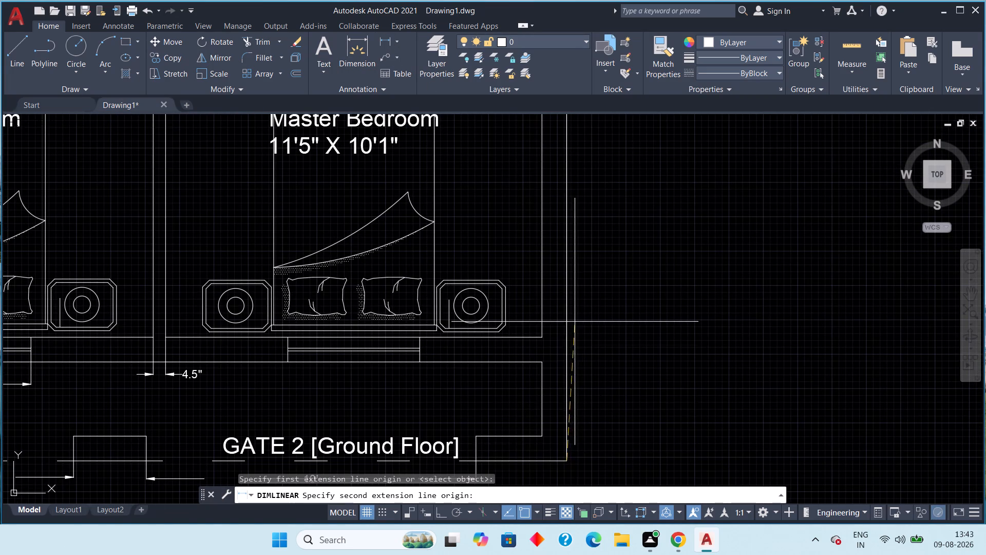
scroll(574, 322, "down", 3)
middle_click_drag(571, 283, 556, 544)
scroll(556, 544, "down", 1)
scroll(542, 285, "down", 2)
middle_click_drag(542, 329, 544, 346)
scroll(545, 190, "up", 3)
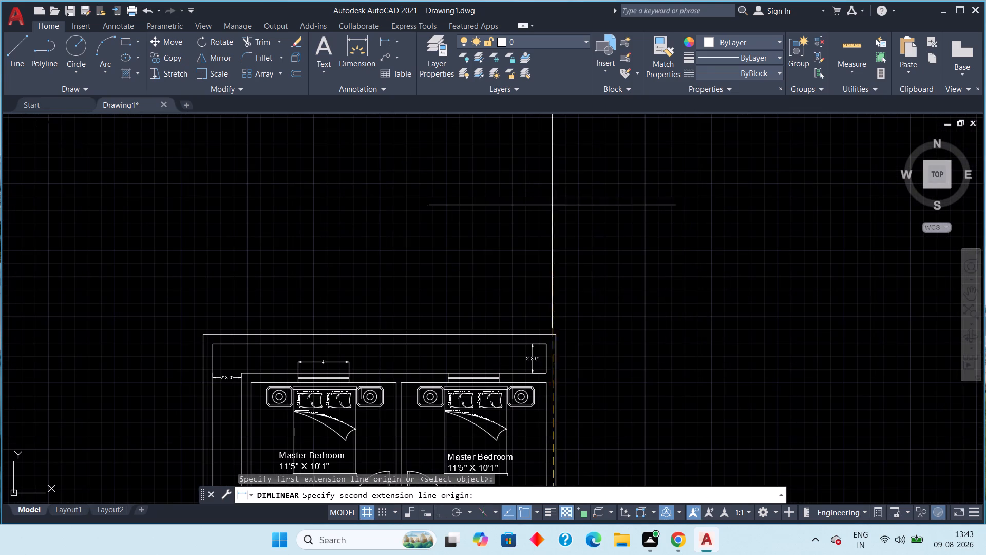
left_click(550, 334)
middle_click_drag(577, 334, 569, 314)
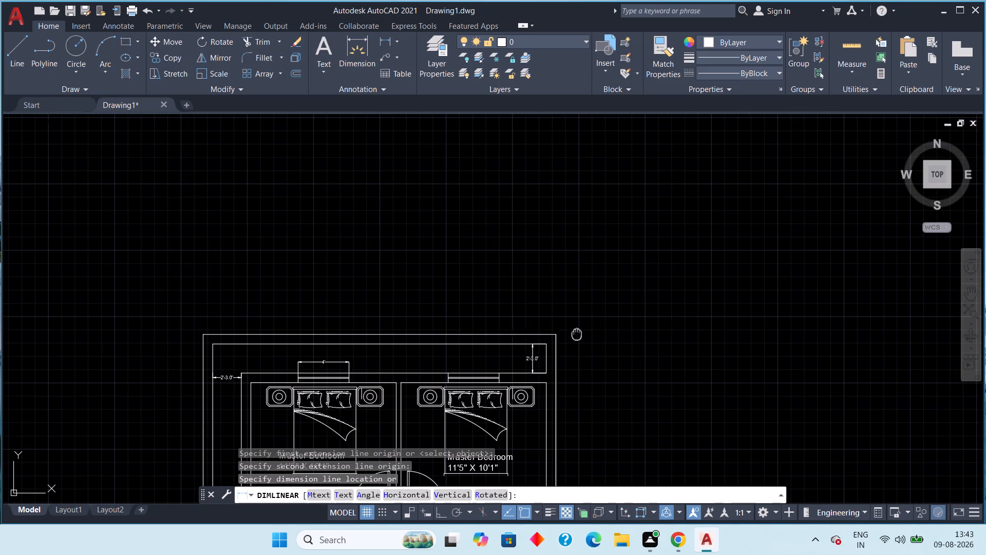
middle_click_drag(569, 314, 520, 106)
scroll(520, 103, "down", 1)
middle_click_drag(519, 380, 453, 20)
scroll(453, 21, "down", 1)
scroll(441, 229, "down", 1)
middle_click_drag(440, 232, 442, 68)
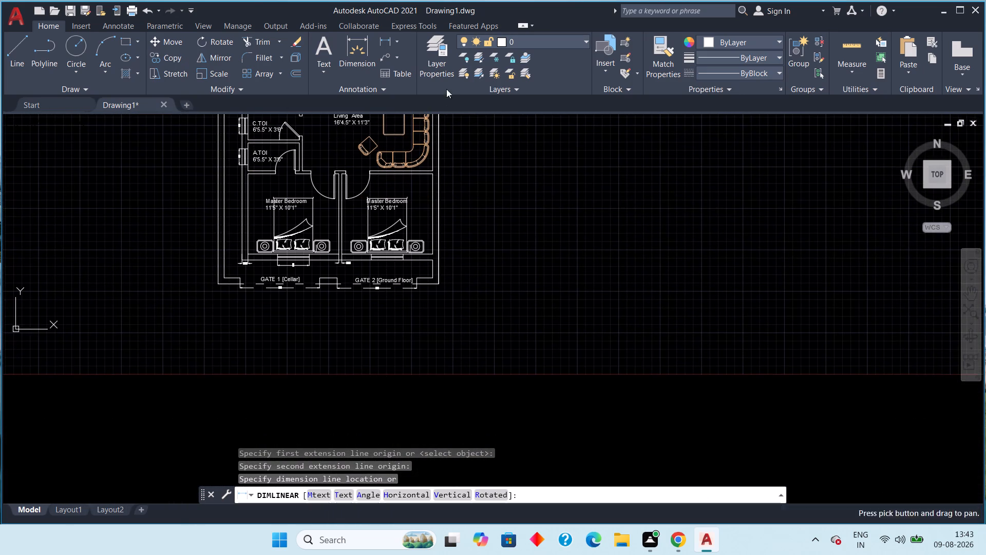
middle_click_drag(450, 147, 454, 170)
scroll(435, 207, "up", 3)
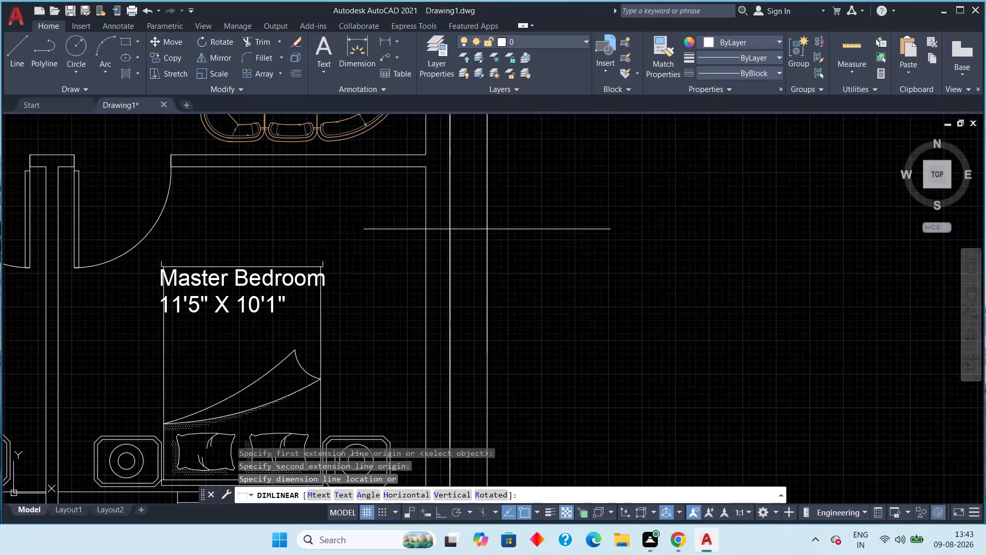
left_click(487, 229)
Add an overall horizontal linear dimension between the compound wall's outer northwest and northeast corners, placed just north of the wall.
scroll(561, 245, "down", 4)
middle_click_drag(560, 221, 523, 322)
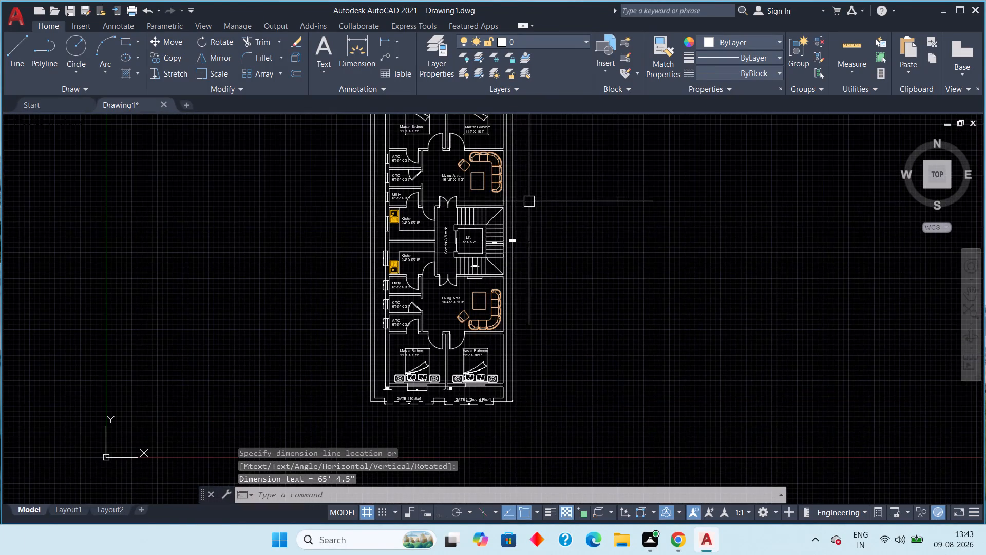
scroll(529, 200, "up", 4)
middle_click_drag(530, 200, 527, 291)
middle_click_drag(522, 295, 593, 211)
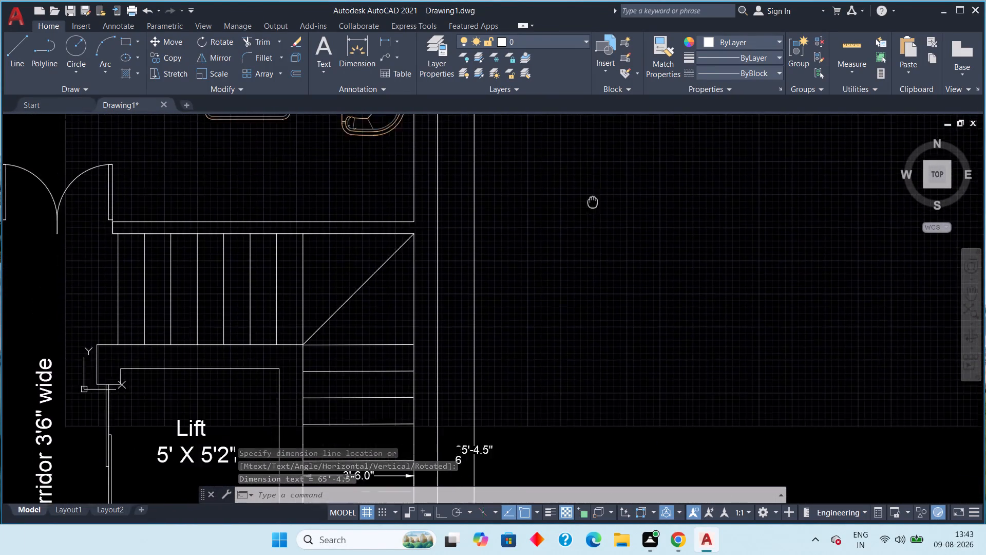
middle_click_drag(593, 211, 592, 233)
scroll(592, 233, "down", 3)
middle_click_drag(563, 172, 574, 273)
left_click(382, 36)
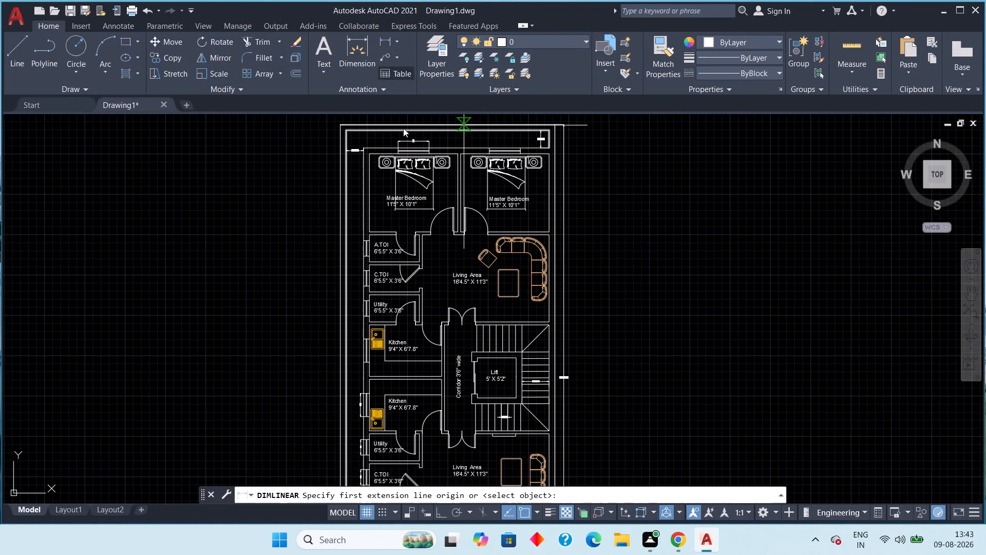
scroll(421, 204, "down", 2)
middle_click_drag(439, 195, 436, 237)
scroll(390, 214, "up", 3)
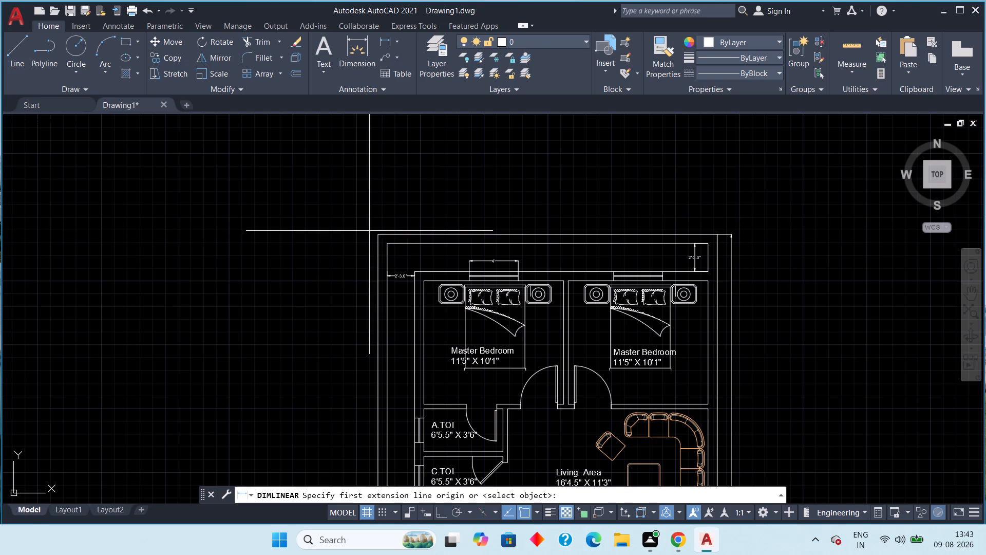
left_click(378, 235)
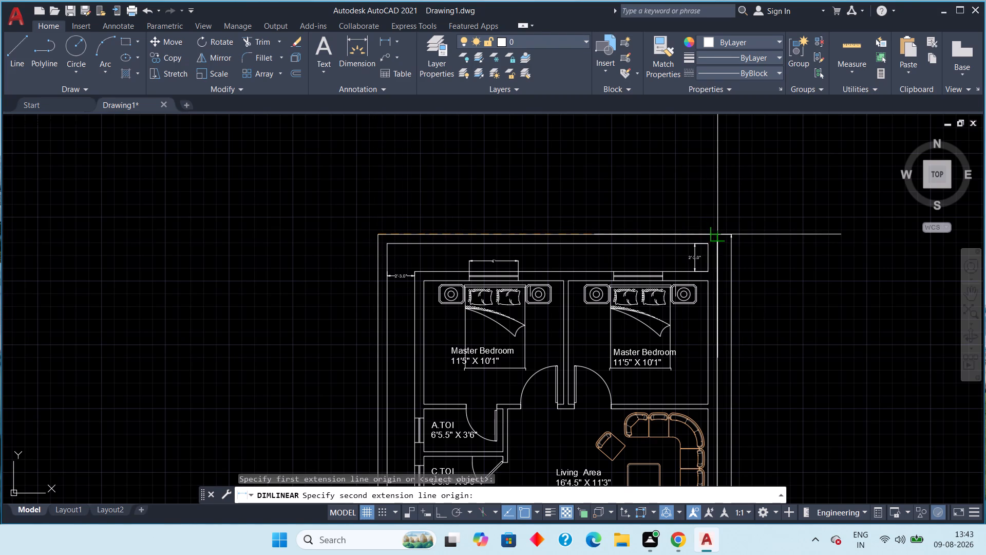
scroll(714, 235, "up", 4)
left_click(714, 235)
scroll(704, 186, "down", 3)
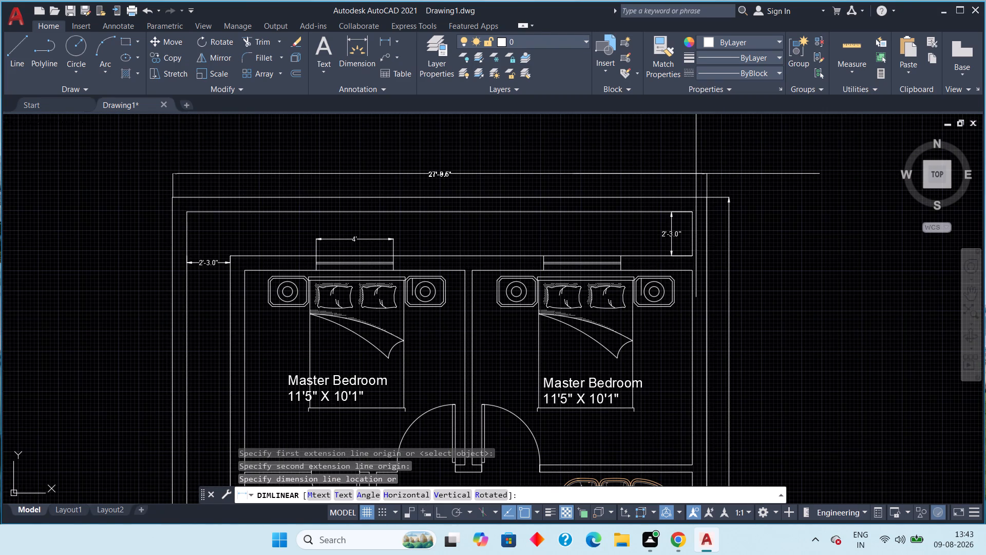
left_click(695, 174)
scroll(456, 191, "down", 2)
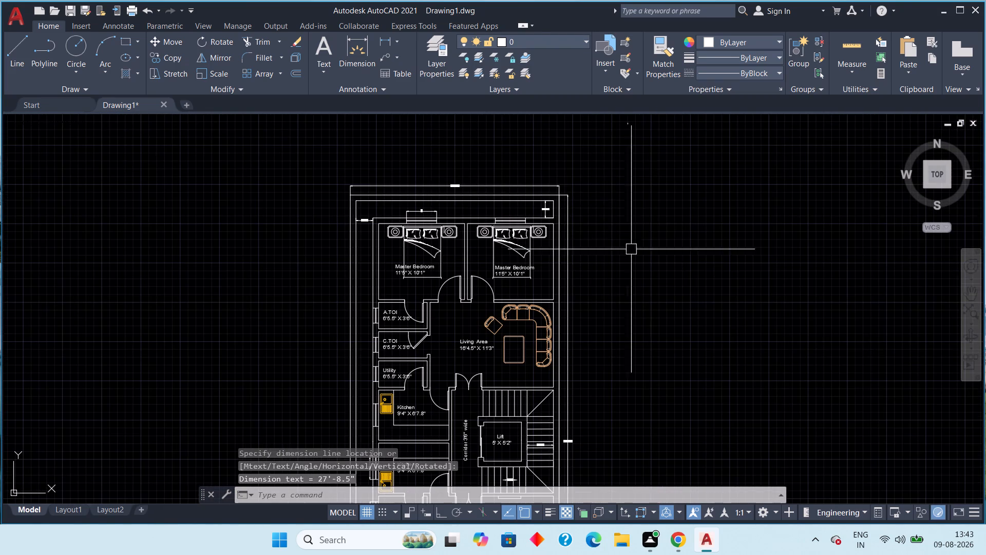
middle_click_drag(600, 274, 612, 158)
key("Escape")
key("Escape")
Dimension the upper kitchen's west counter width from the counter's inner corner to the west wall, placed just south of that corner.
scroll(613, 158, "down", 2)
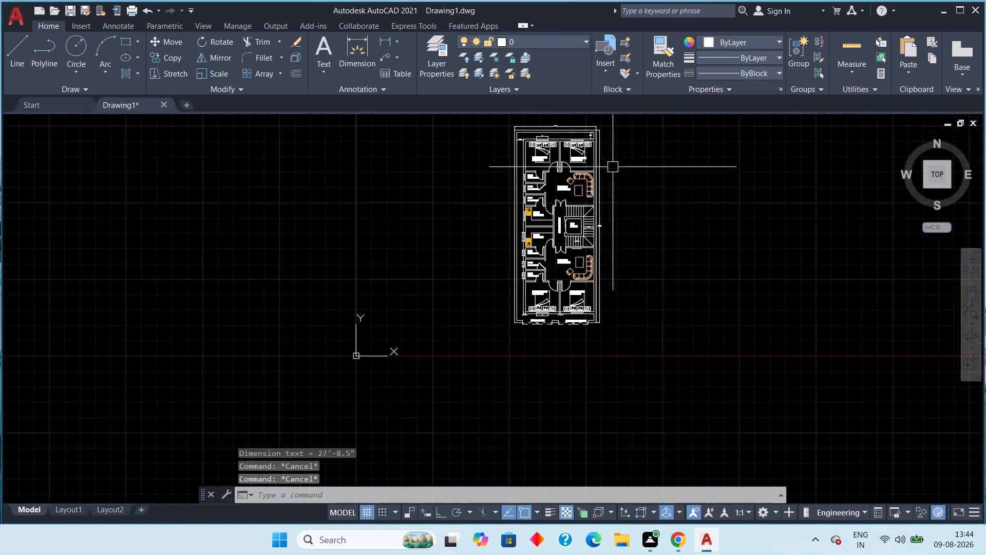
middle_click_drag(617, 210, 625, 166)
scroll(487, 223, "up", 3)
middle_click_drag(499, 241, 291, 245)
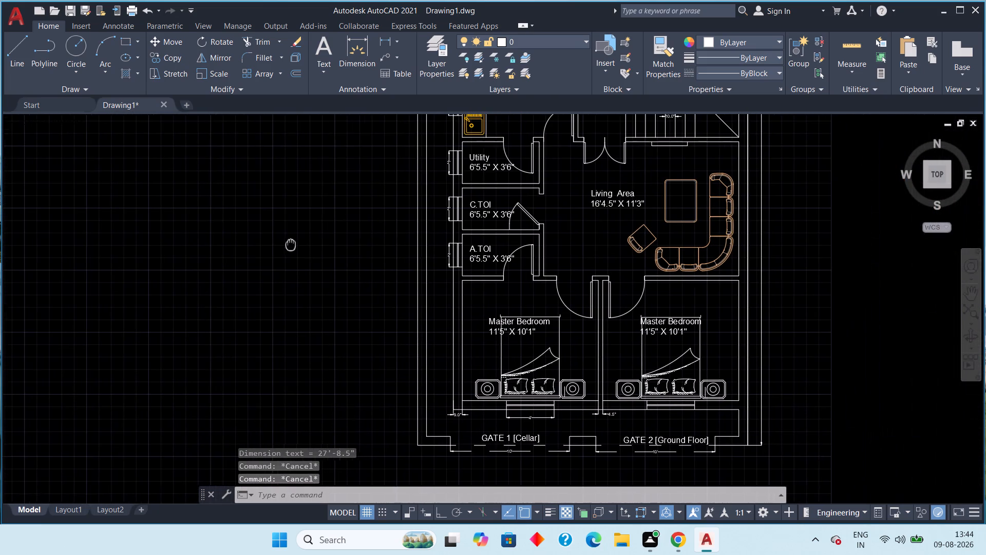
middle_click_drag(291, 245, 290, 245)
middle_click_drag(362, 301, 309, 347)
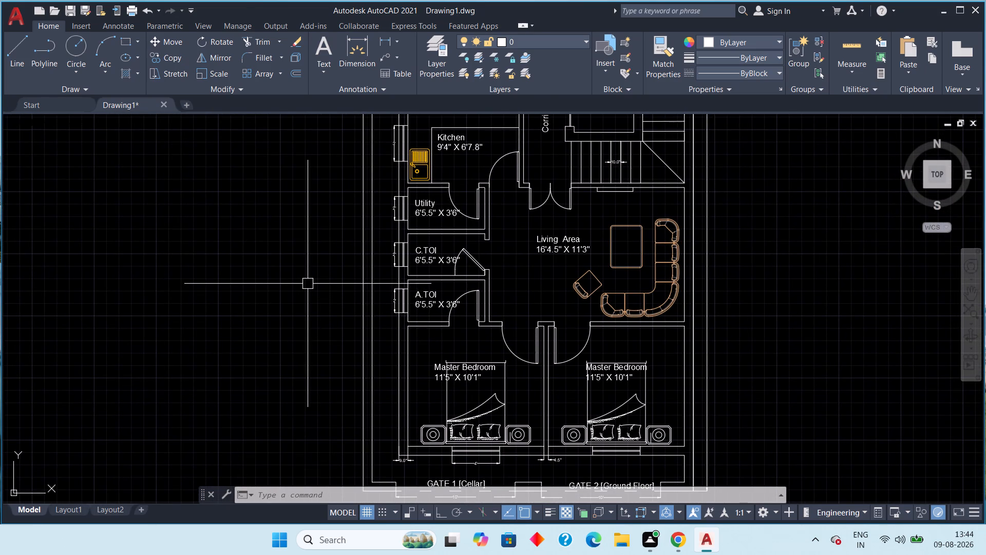
middle_click_drag(310, 278, 283, 396)
scroll(283, 396, "down", 1)
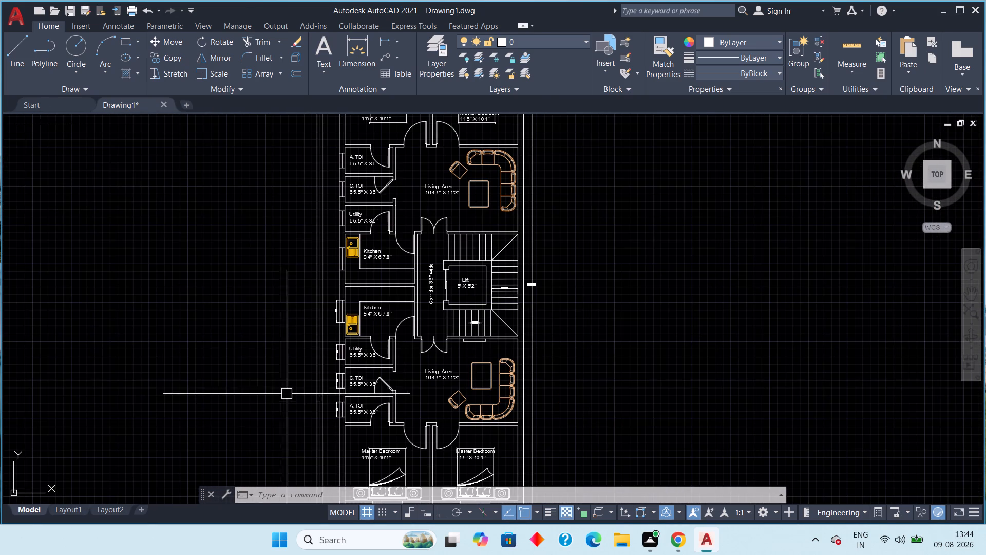
scroll(298, 283, "up", 3)
middle_click_drag(330, 269, 282, 344)
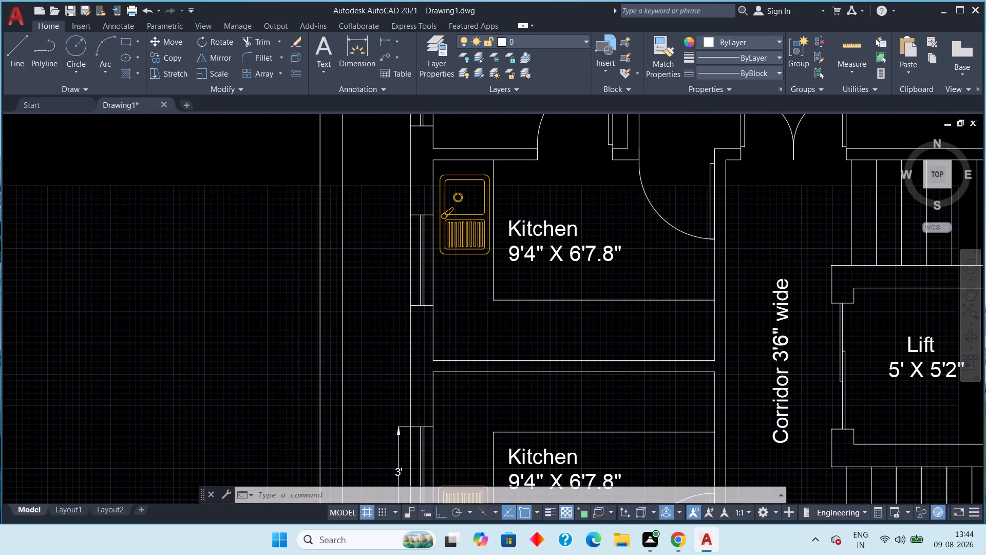
middle_click_drag(282, 344, 282, 344)
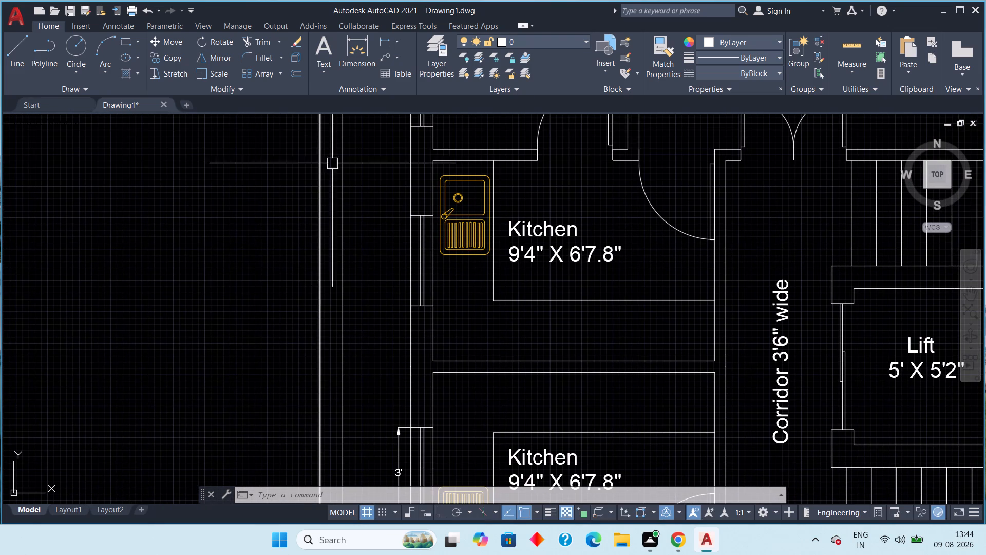
left_click(386, 38)
scroll(450, 324, "up", 1)
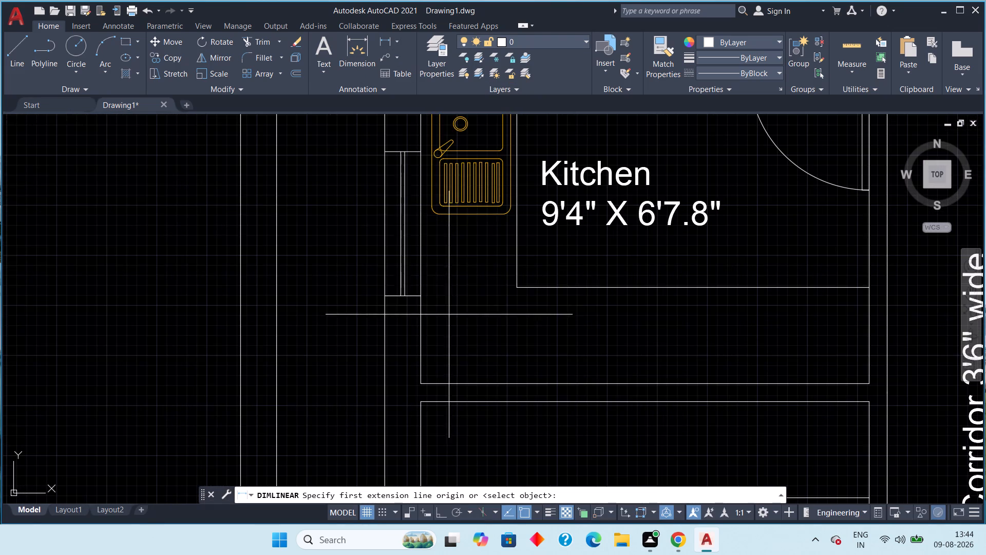
left_click(512, 289)
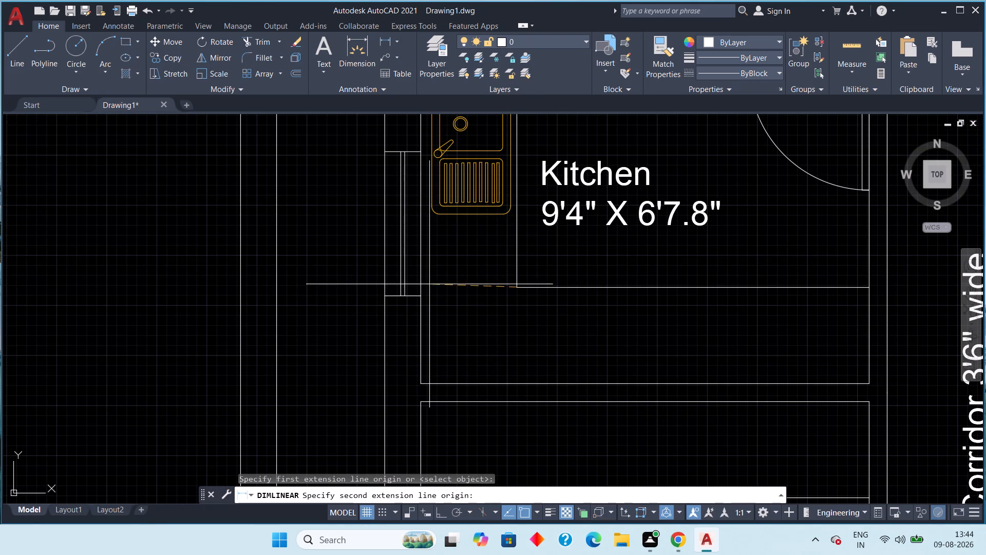
left_click(422, 285)
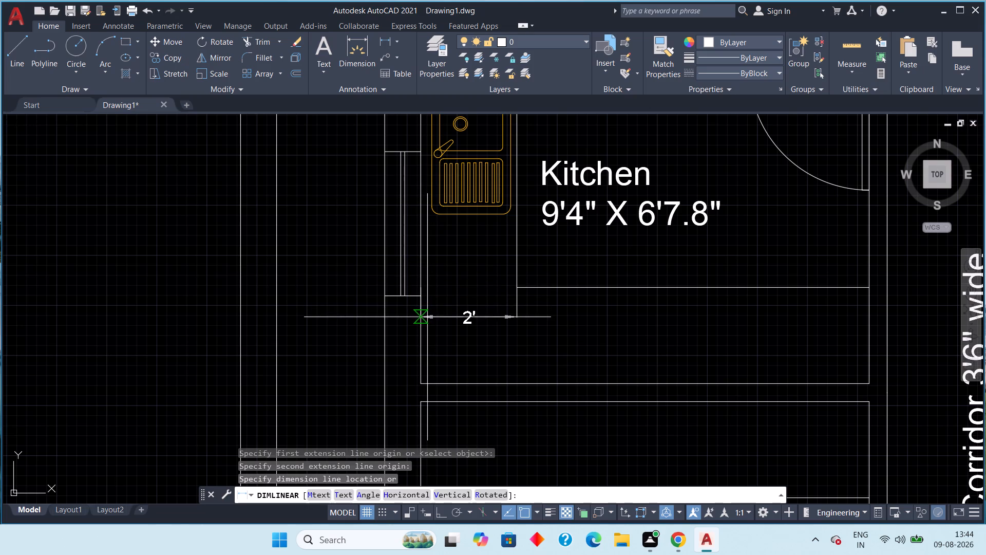
left_click(431, 309)
key("Escape")
Dimension the lower kitchen's west counter width from the counter's inner corner to the west wall, placed just north of that corner.
middle_click_drag(526, 364, 526, 351)
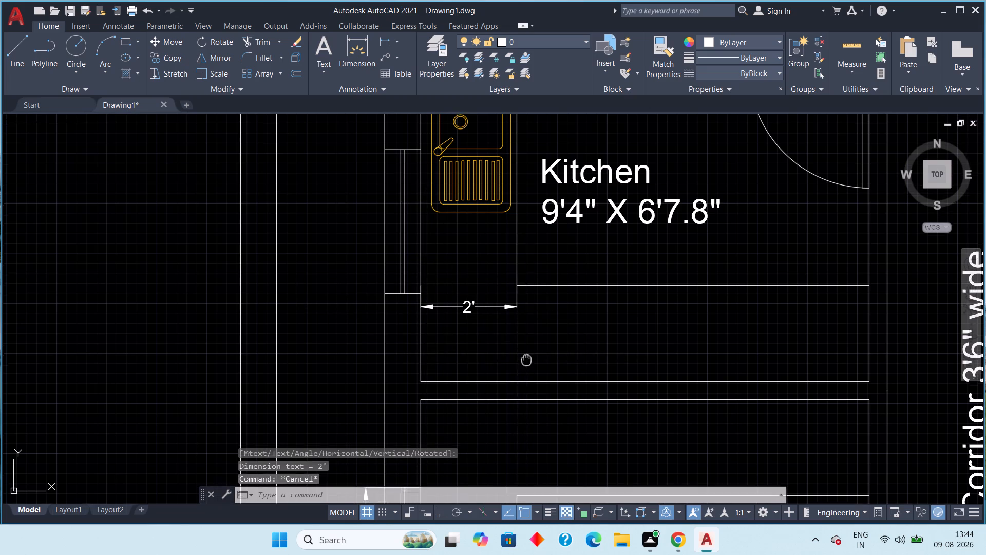
middle_click_drag(526, 351, 528, 239)
scroll(528, 237, "down", 2)
middle_click_drag(527, 346, 523, 306)
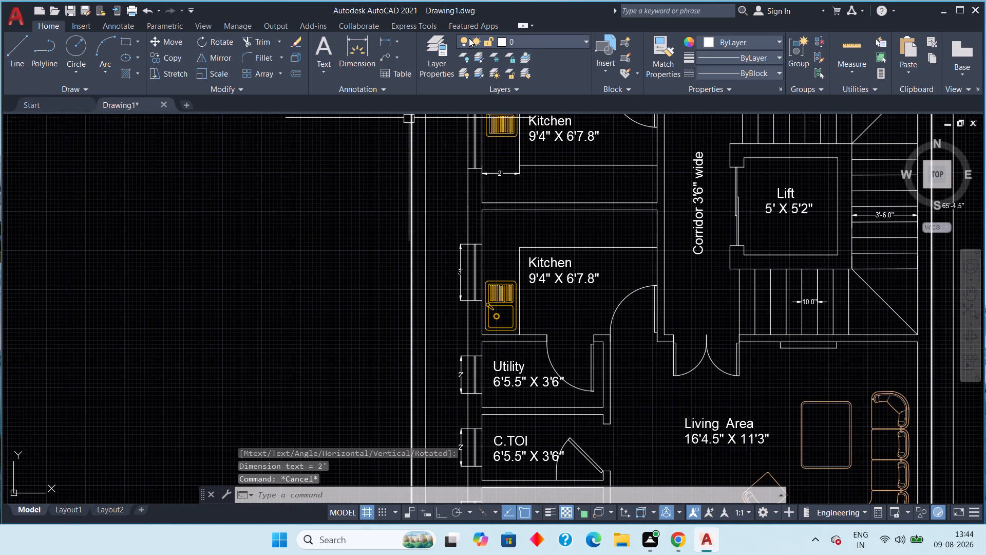
left_click(384, 41)
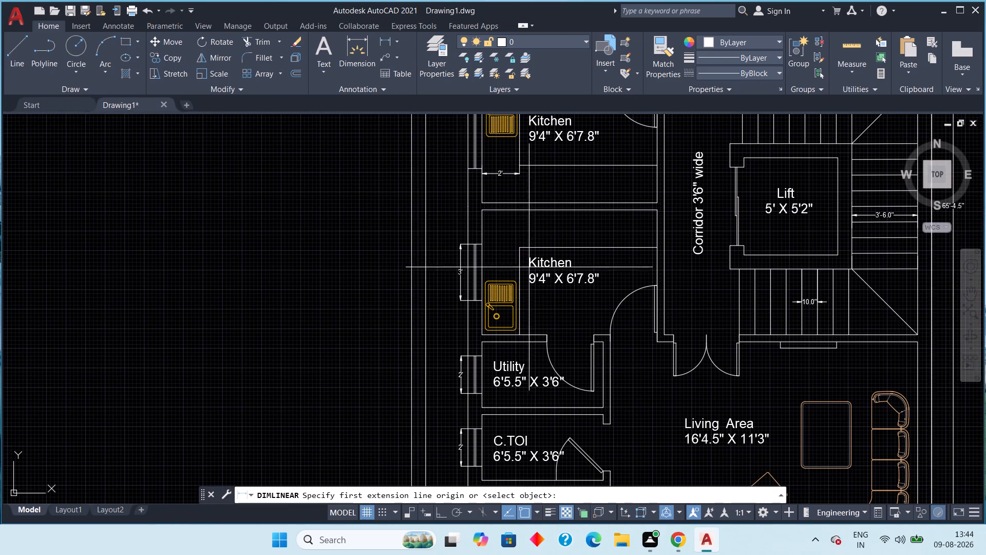
scroll(527, 260, "up", 3)
left_click(488, 215)
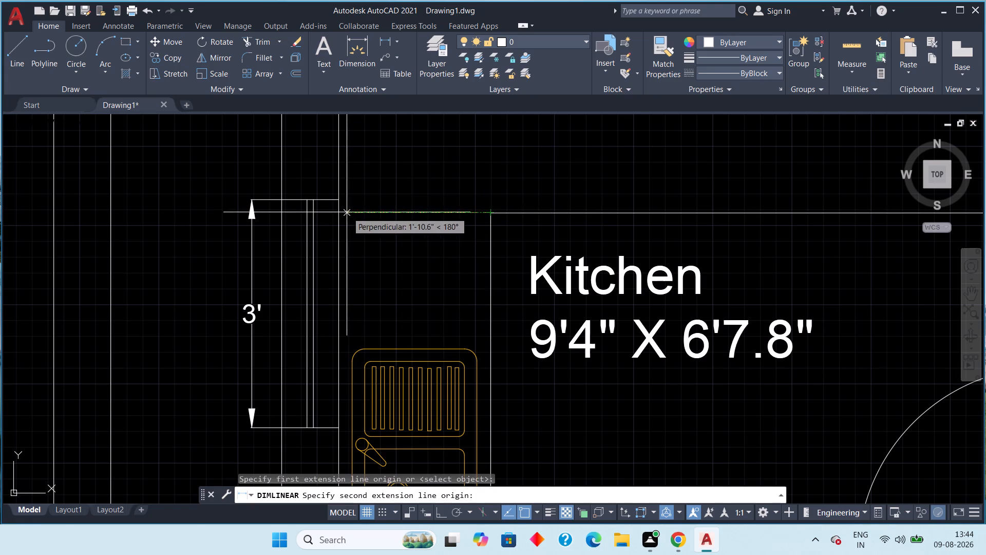
left_click(343, 212)
left_click(339, 177)
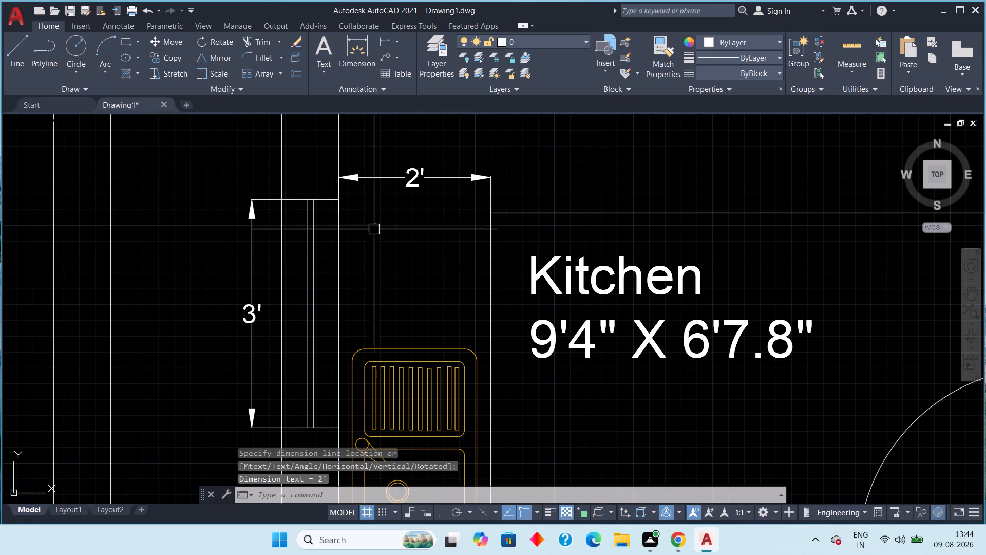
key("Escape")
scroll(451, 281, "down", 2)
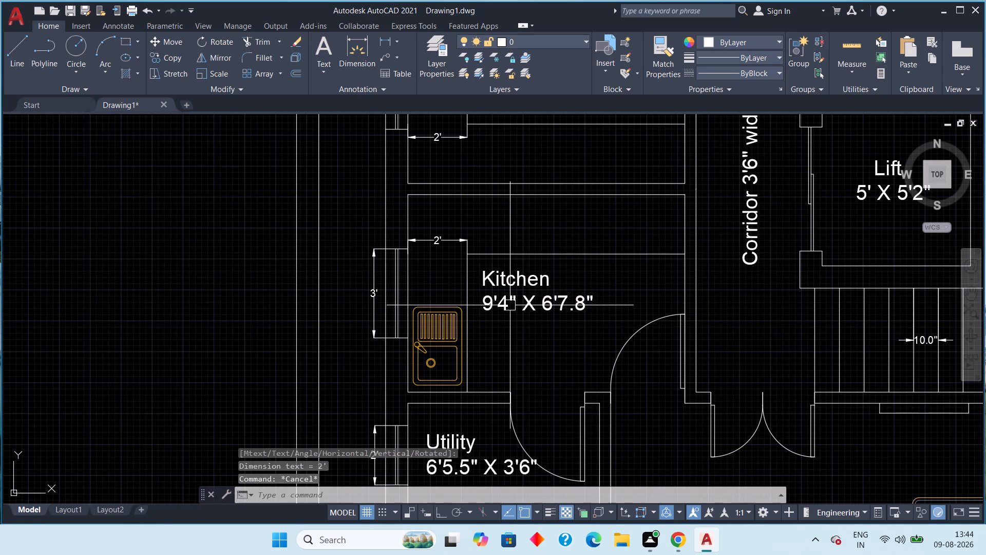
middle_click_drag(515, 327, 474, 409)
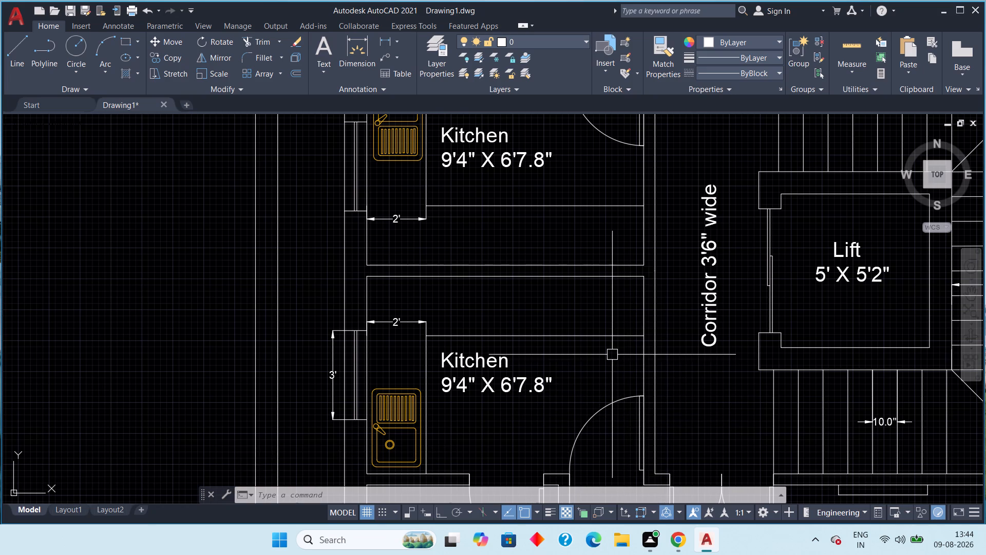
Add a vertical linear dimension for the lower kitchen's north counter depth, placed just west of the kitchen's east wall.
left_click(381, 41)
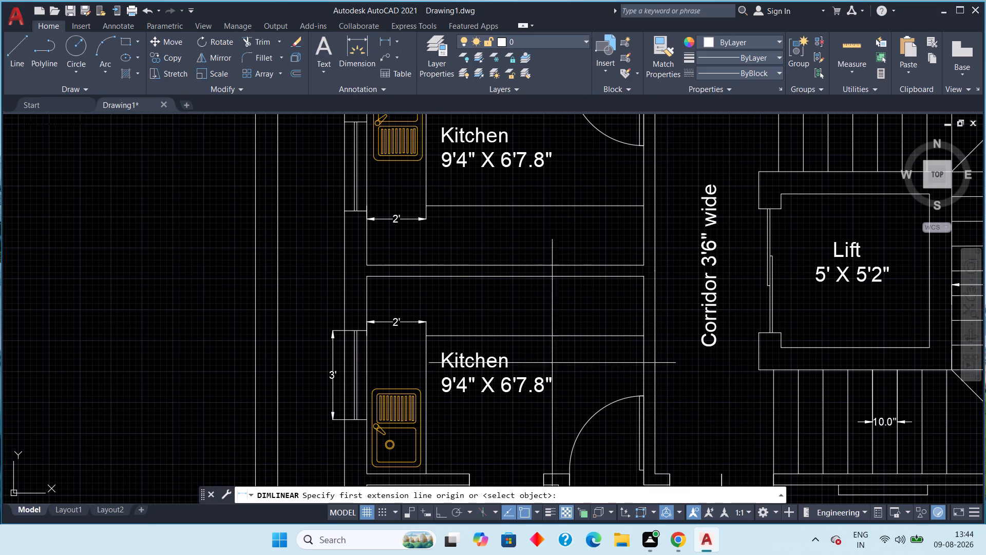
scroll(589, 334, "up", 1)
left_click_drag(672, 341, 671, 336)
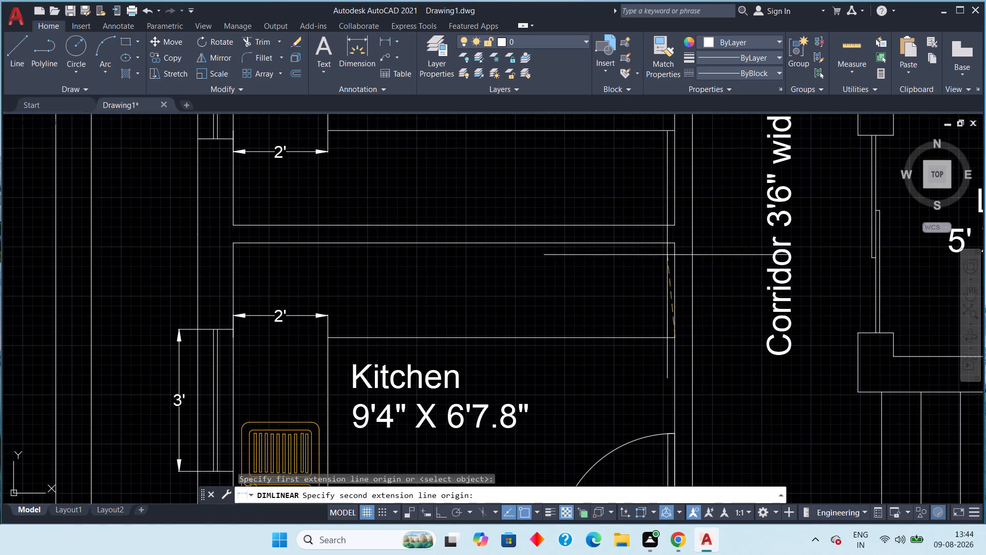
left_click(673, 244)
left_click(646, 250)
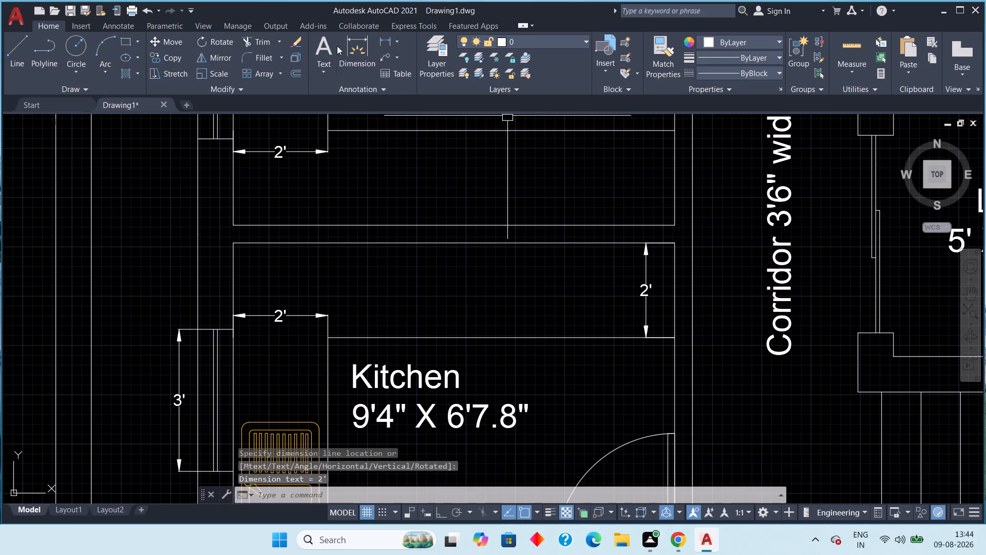
Add a vertical linear dimension for the upper kitchen's south counter depth, placed just west of the kitchen's east wall.
left_click(382, 42)
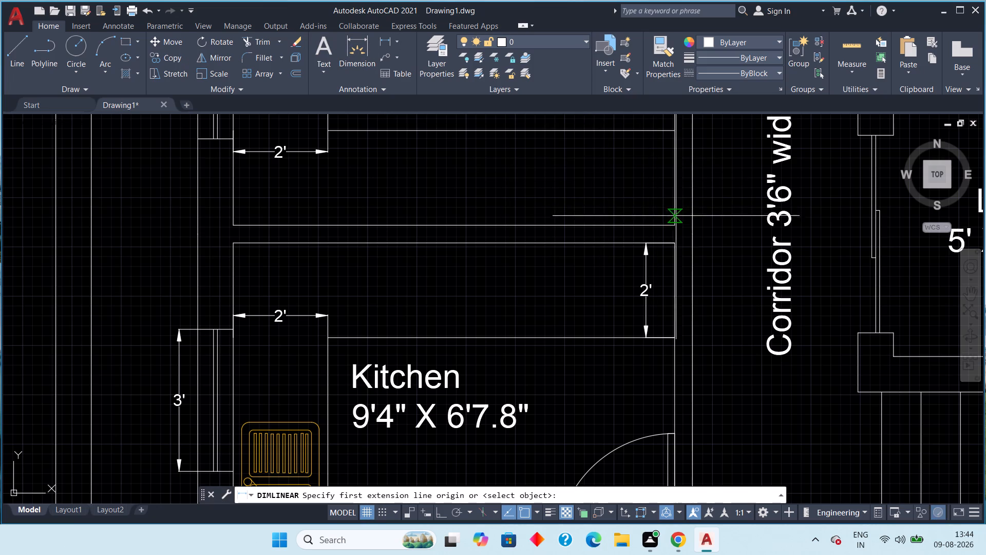
left_click(671, 223)
left_click(674, 132)
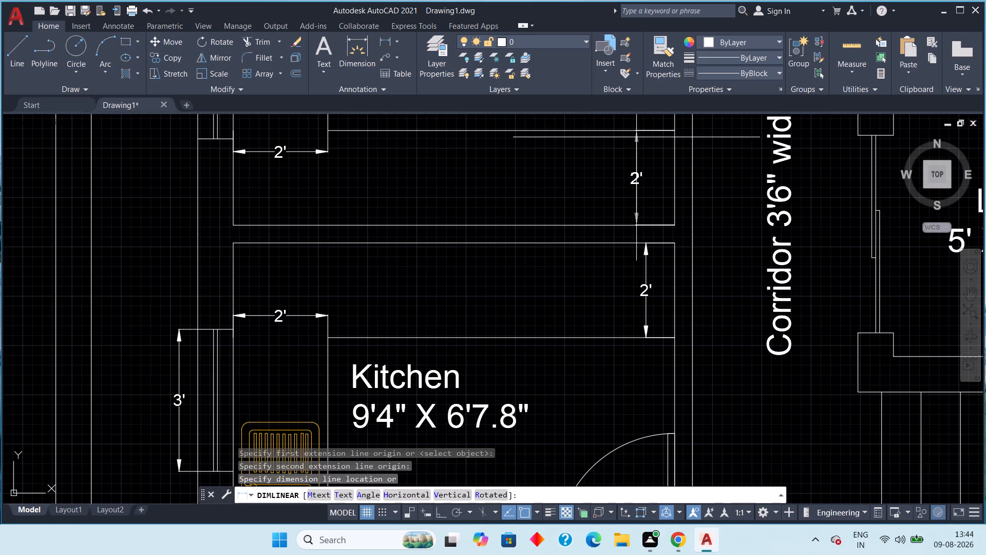
left_click(644, 141)
key("Escape")
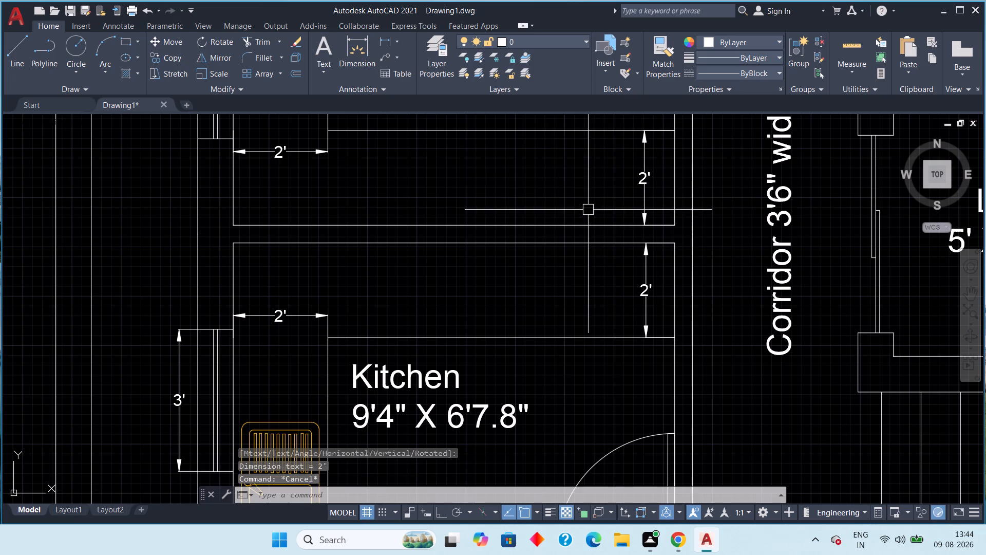
key("Escape")
Examine the counter dimensions in both kitchens and how they sit against the surrounding plan.
scroll(588, 210, "down", 2)
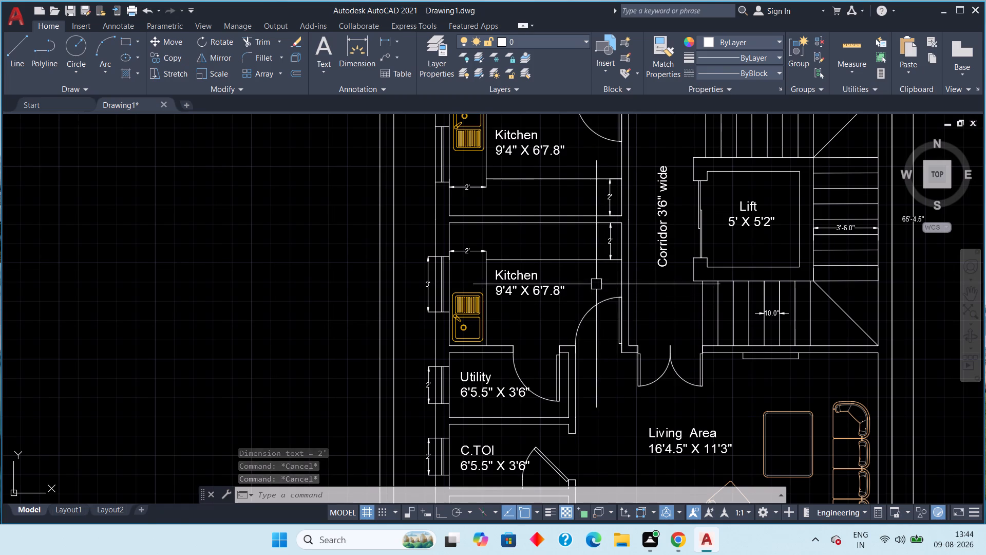
scroll(564, 286, "down", 1)
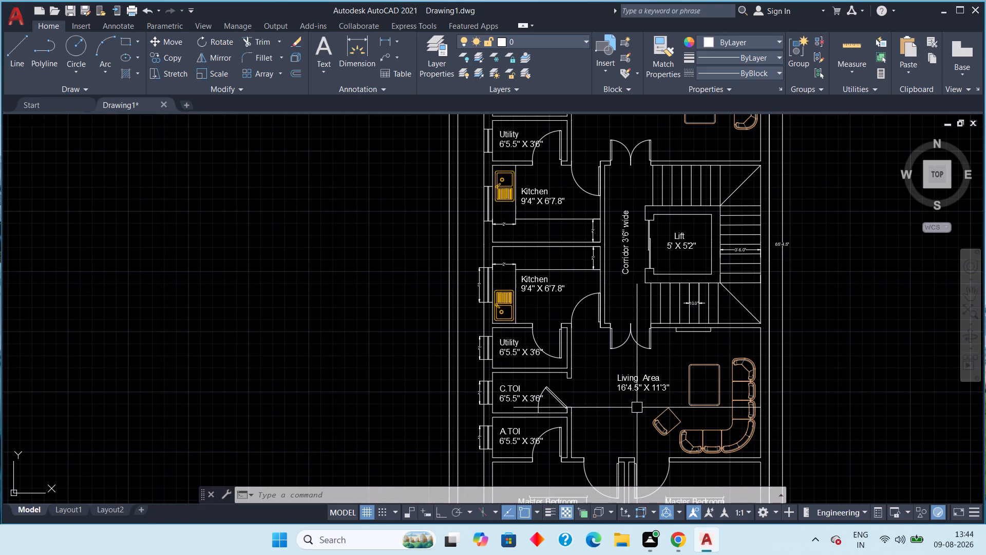
scroll(501, 215, "up", 2)
scroll(525, 264, "down", 1)
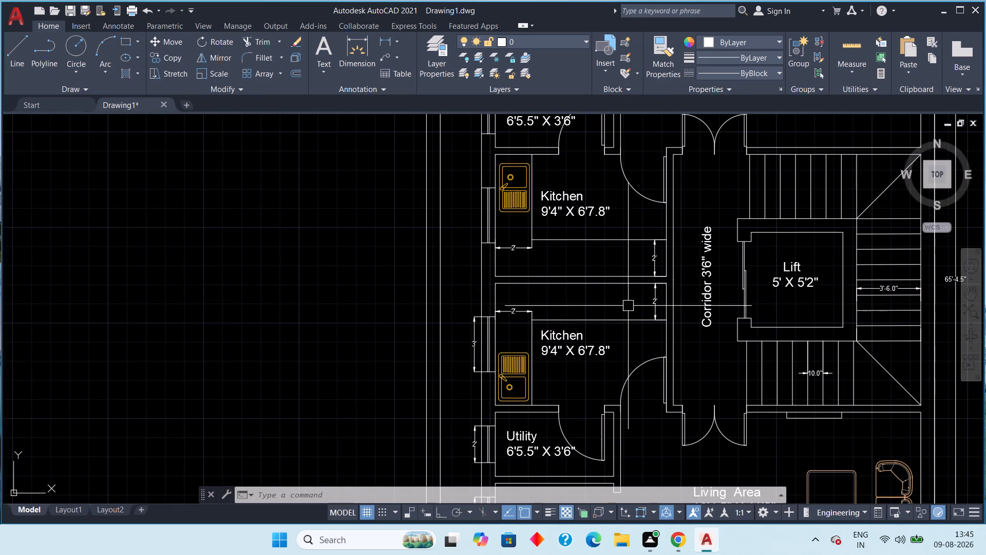
scroll(760, 341, "down", 2)
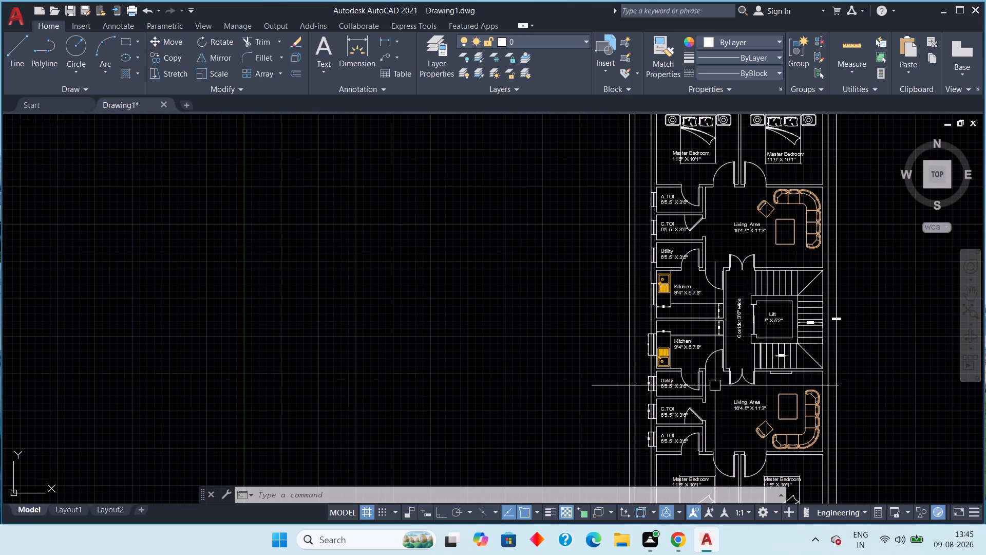
scroll(651, 357, "up", 3)
scroll(682, 330, "down", 1)
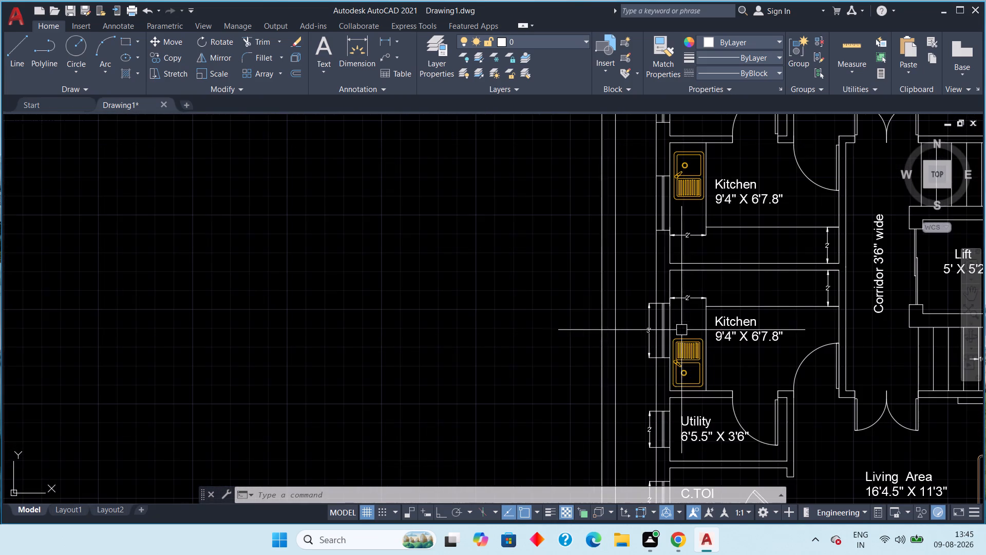
middle_click_drag(701, 246, 614, 271)
scroll(614, 271, "up", 2)
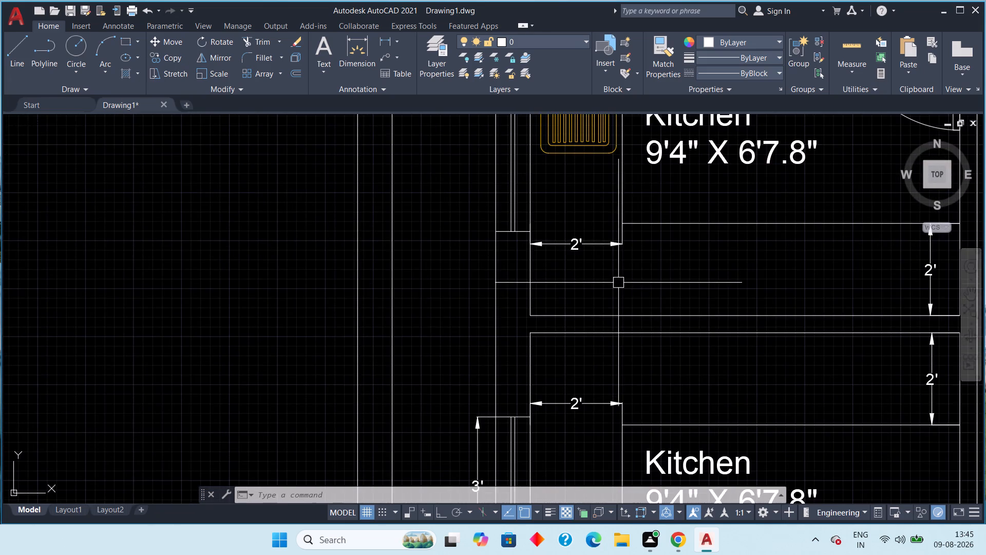
scroll(619, 284, "down", 1)
middle_click_drag(621, 290, 605, 303)
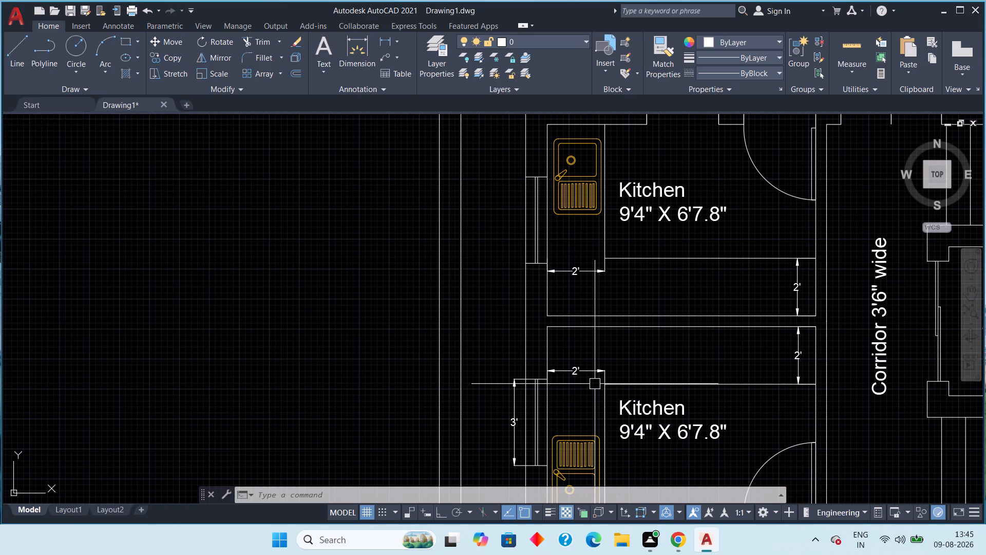
Delete the west counter width dimension placed just south of the inner counter corner in the upper kitchen.
left_click(575, 270)
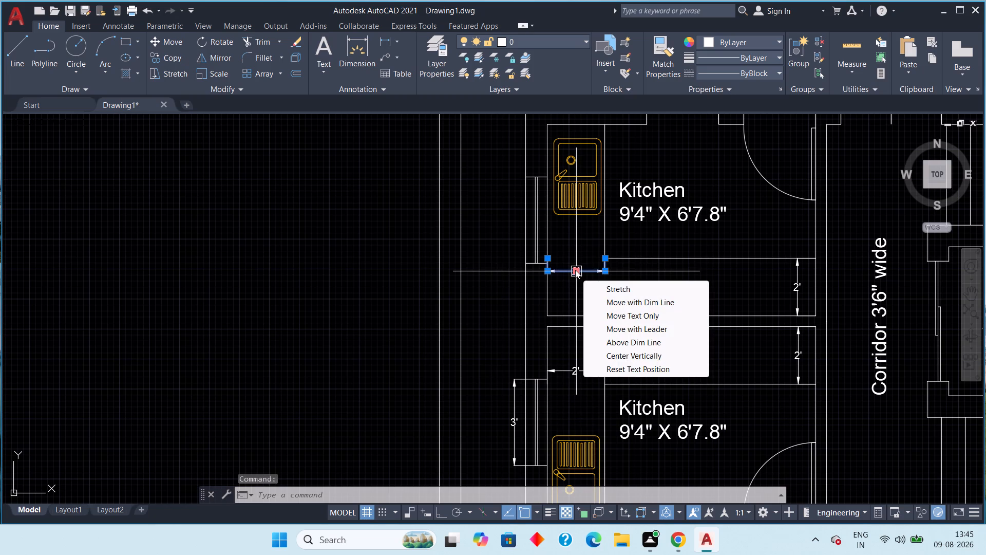
key("Delete")
key("Delete")
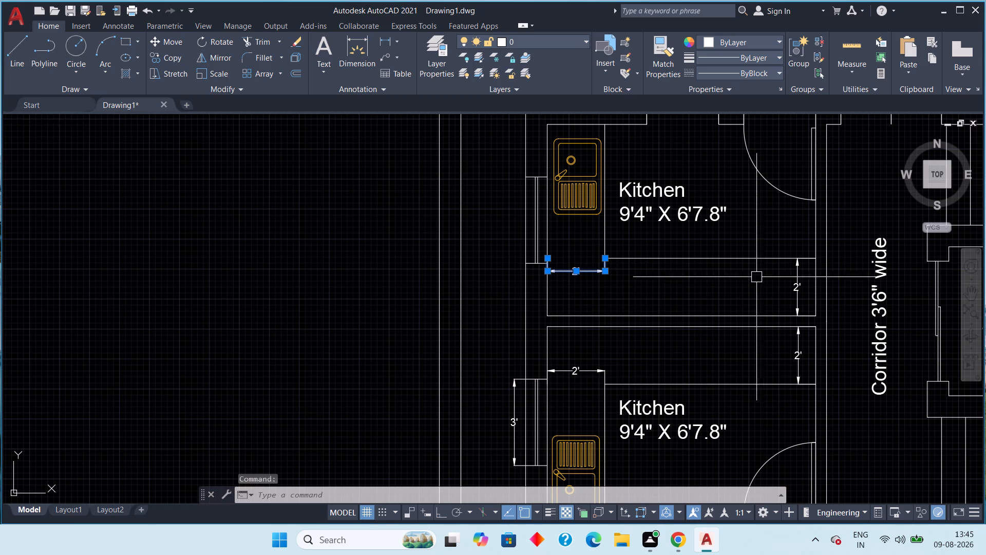
key("Delete")
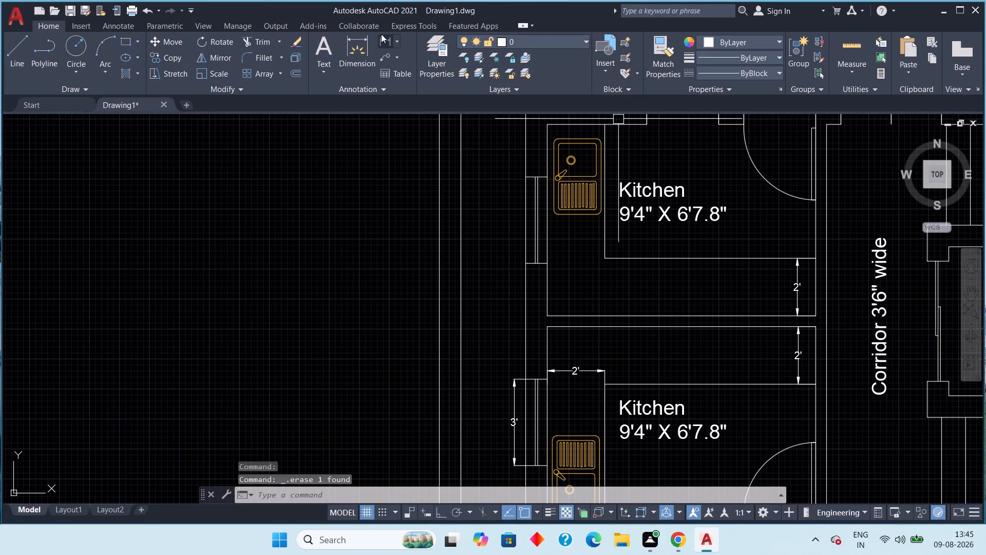
Dimension the upper kitchen's west counter width from the inner counter corner to the west wall, placed in line with the south counter's edge.
left_click(380, 34)
scroll(627, 243, "up", 3)
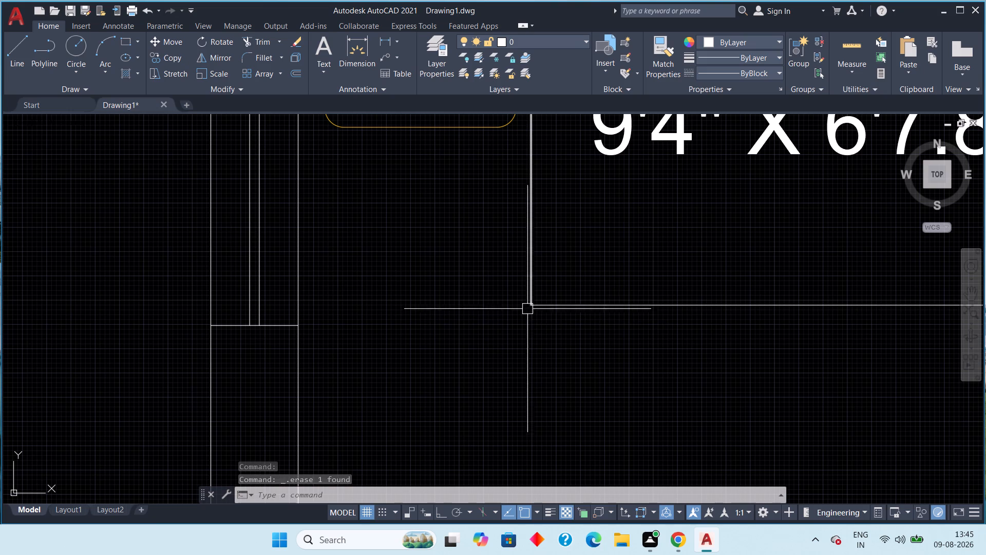
left_click(381, 44)
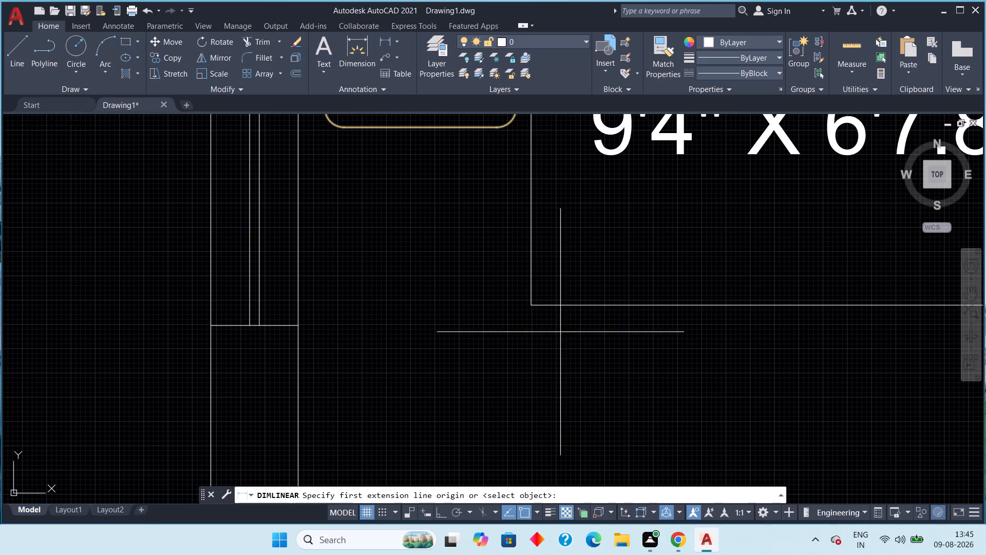
left_click(534, 307)
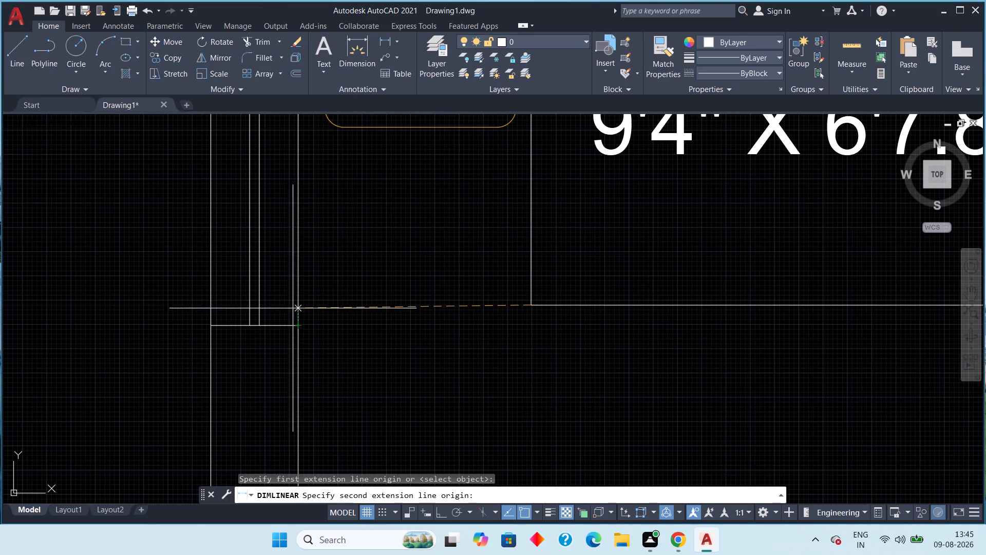
left_click(299, 310)
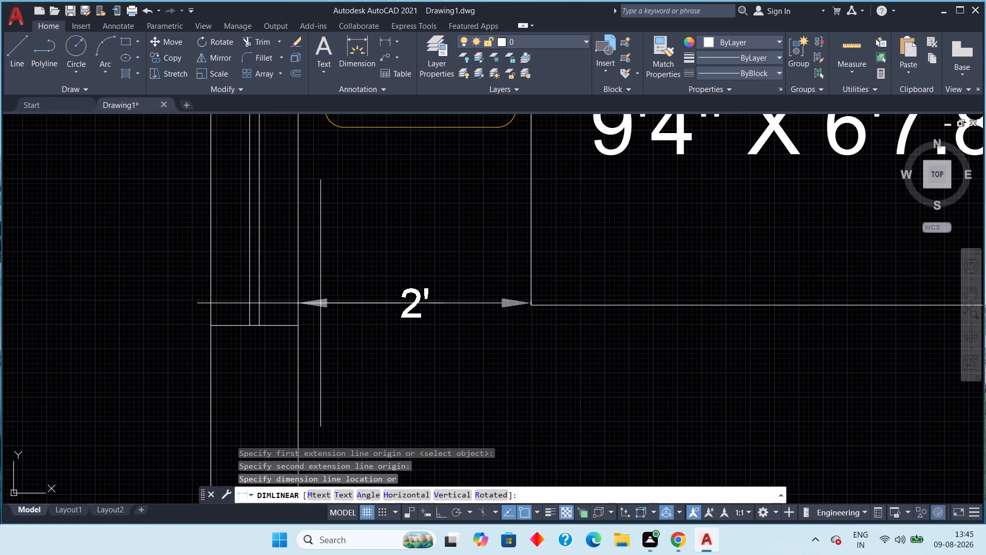
left_click(320, 303)
Delete the west counter width dimension placed just north of the inner counter corner in the lower kitchen.
scroll(524, 342, "down", 2)
middle_click_drag(534, 355, 528, 272)
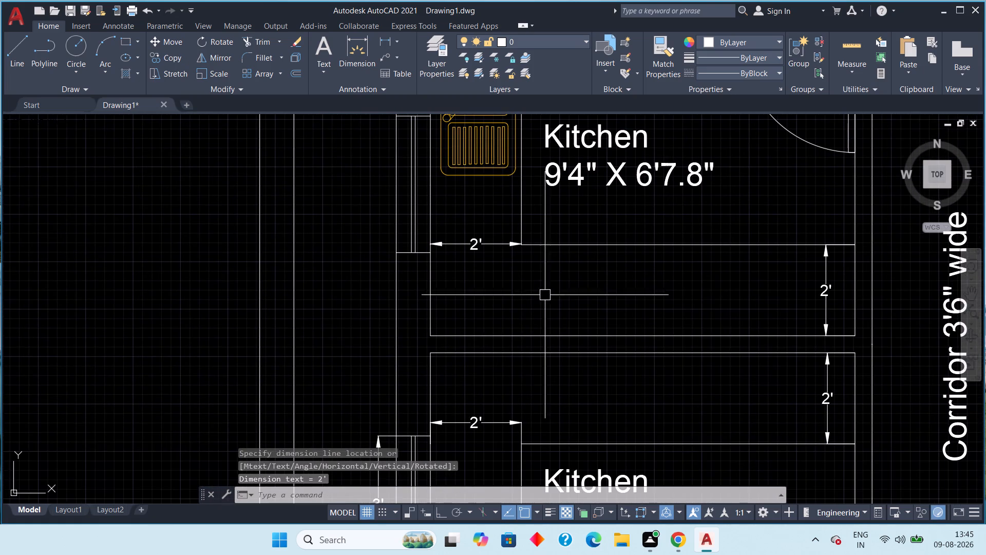
middle_click_drag(546, 295, 552, 232)
left_click(490, 360)
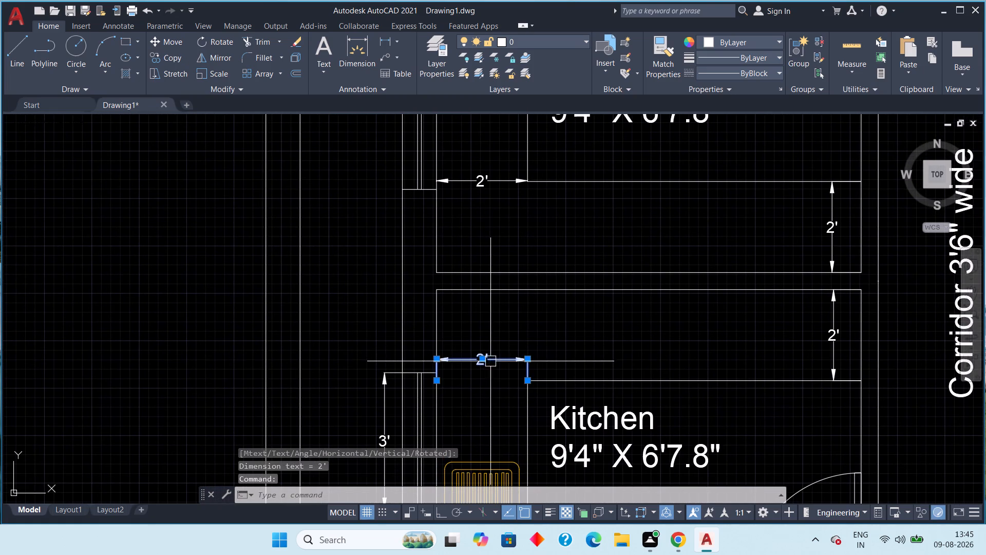
key("Delete")
Dimension the lower kitchen's west counter width from the inner counter corner to the west wall, placed in line with the north counter's edge.
middle_click_drag(492, 379, 527, 356)
scroll(517, 364, "down", 1)
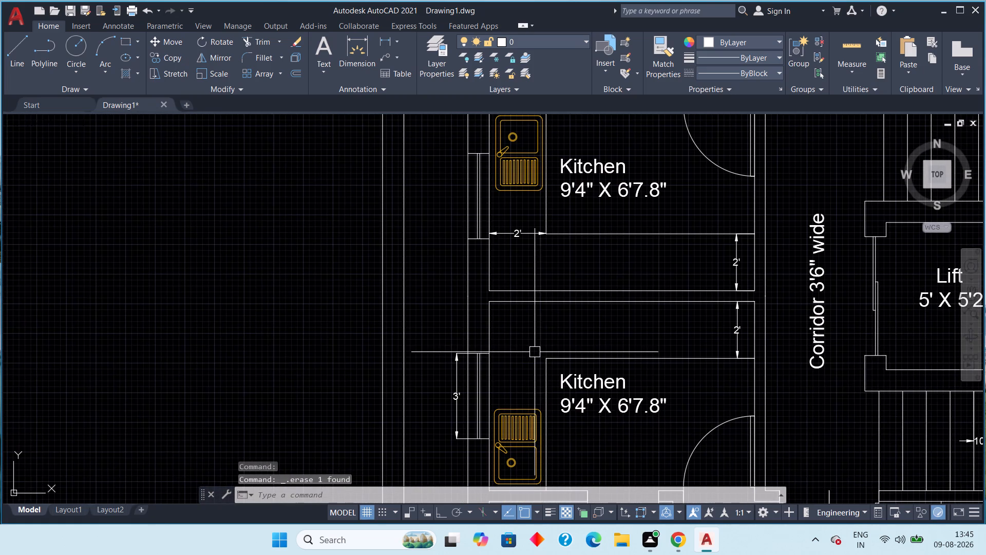
left_click_drag(394, 89, 419, 74)
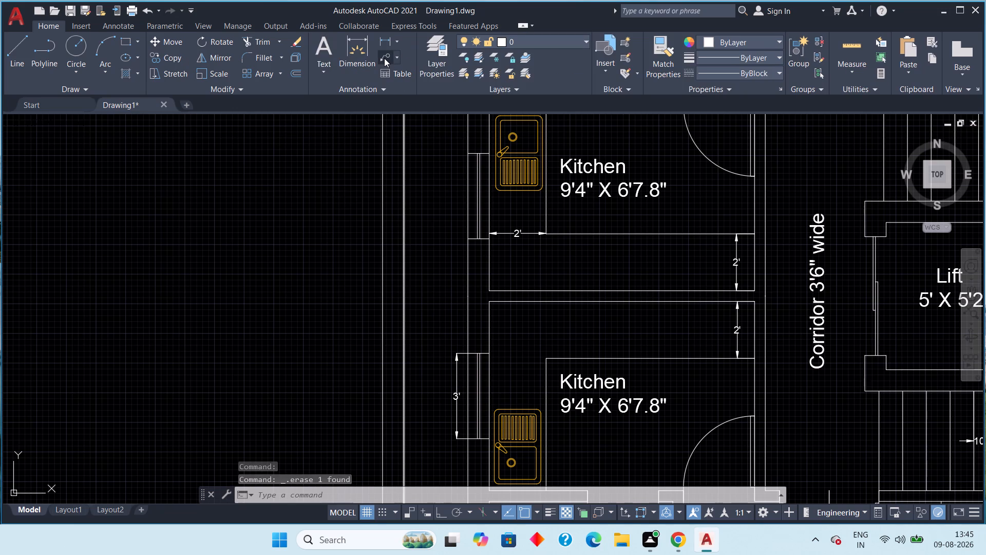
key("Escape")
key("Escape")
left_click(382, 40)
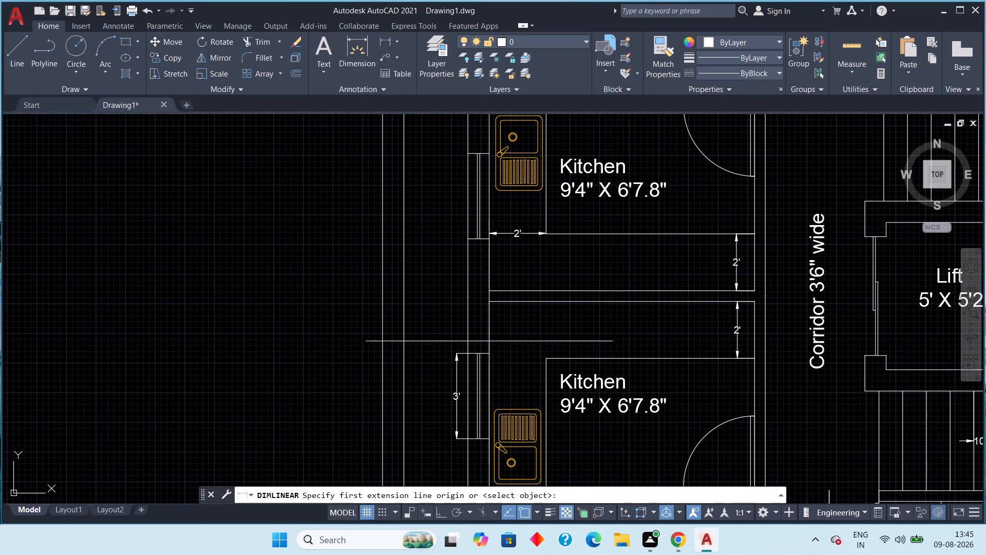
scroll(549, 369, "up", 2)
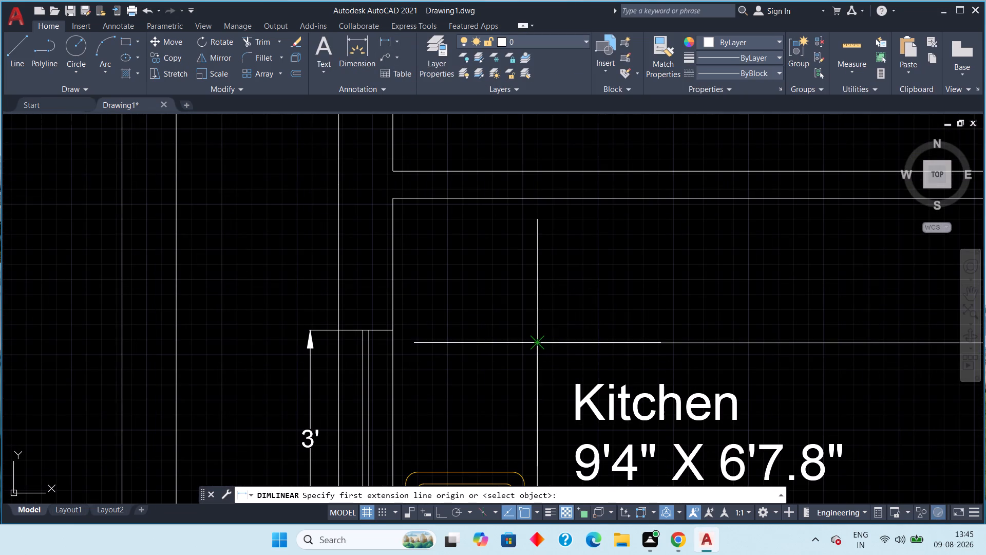
left_click(535, 346)
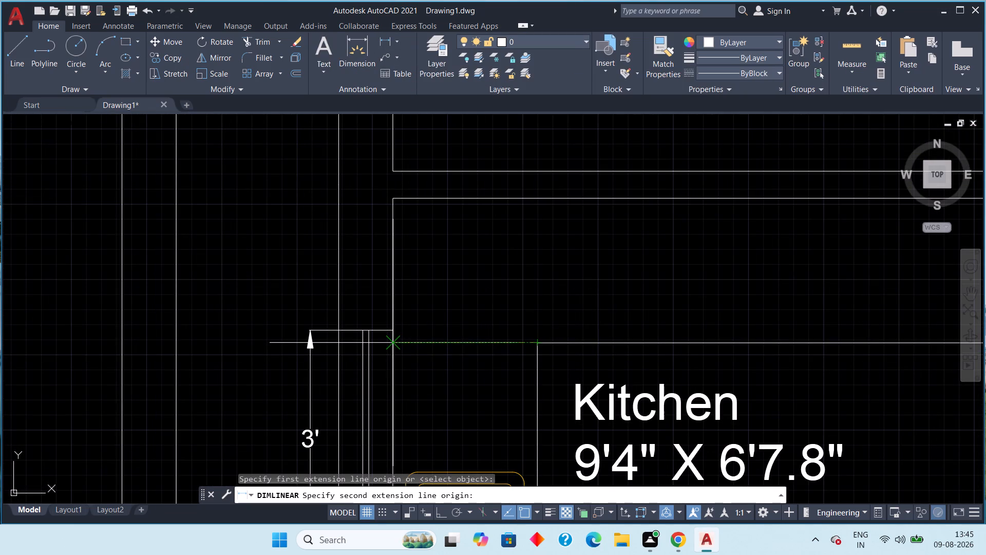
left_click(389, 341)
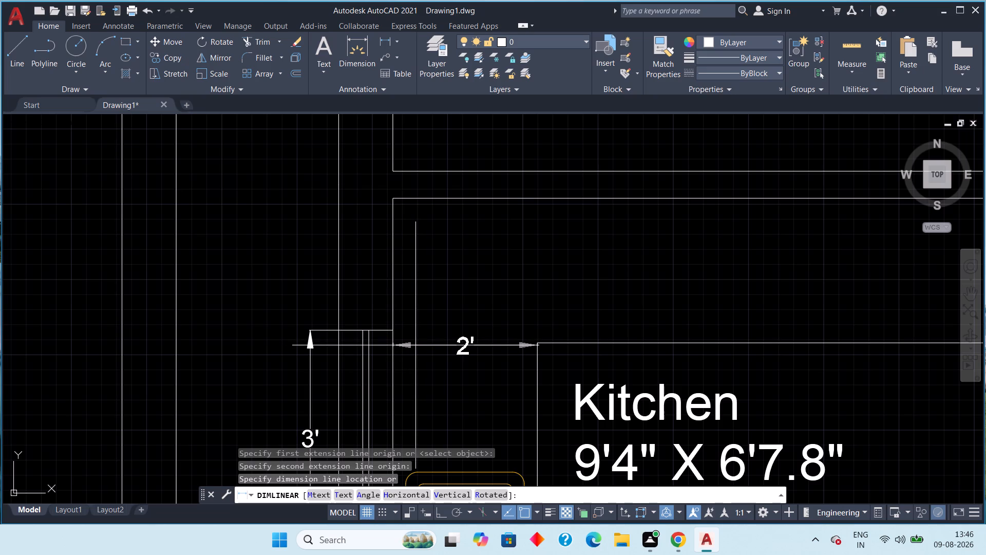
left_click(415, 344)
scroll(532, 310, "down", 1)
key("Escape")
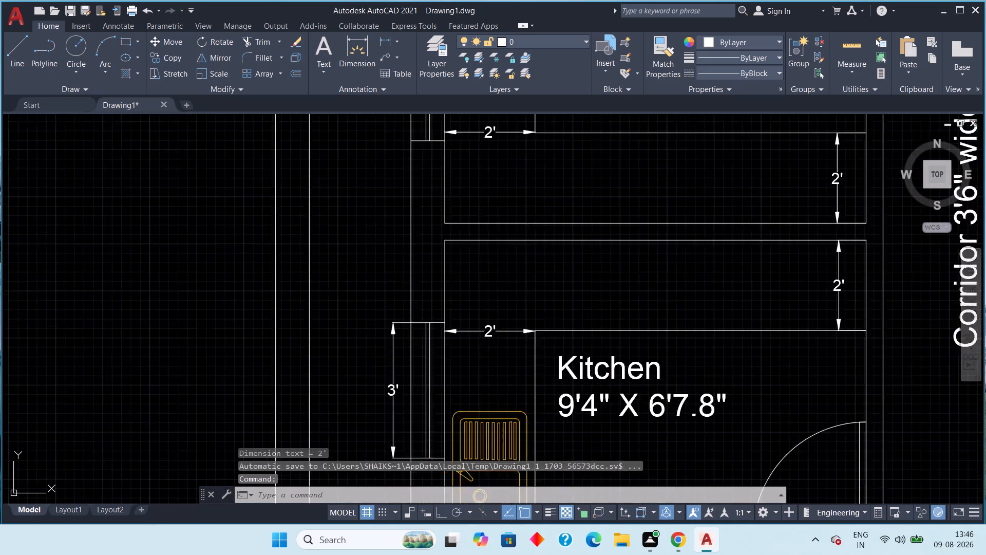
scroll(532, 310, "down", 1)
key("Escape")
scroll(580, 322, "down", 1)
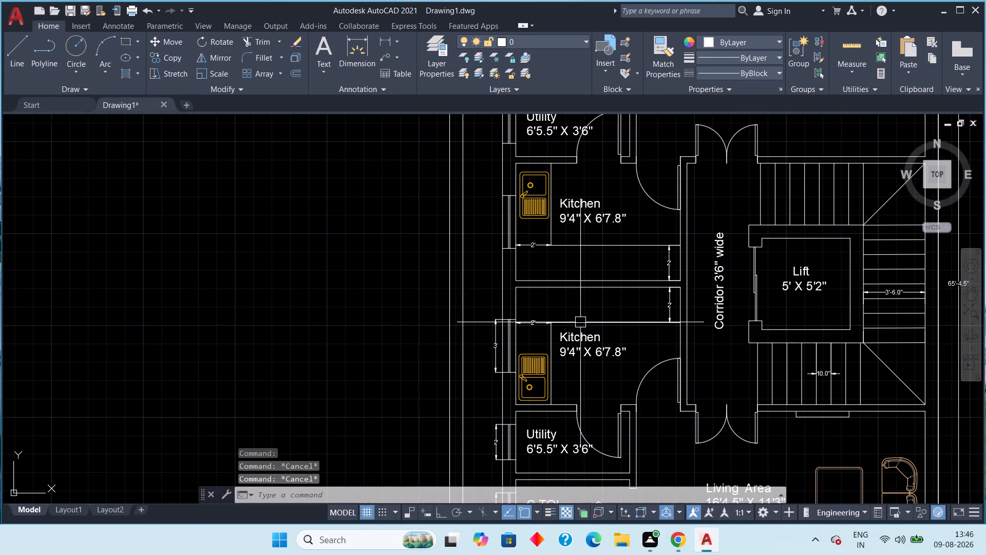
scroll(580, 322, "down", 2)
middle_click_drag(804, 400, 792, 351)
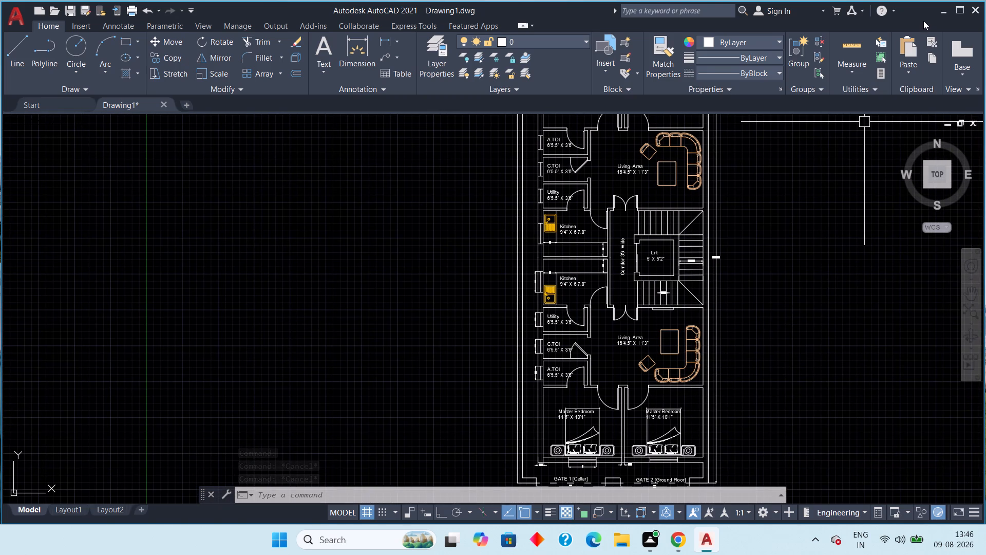
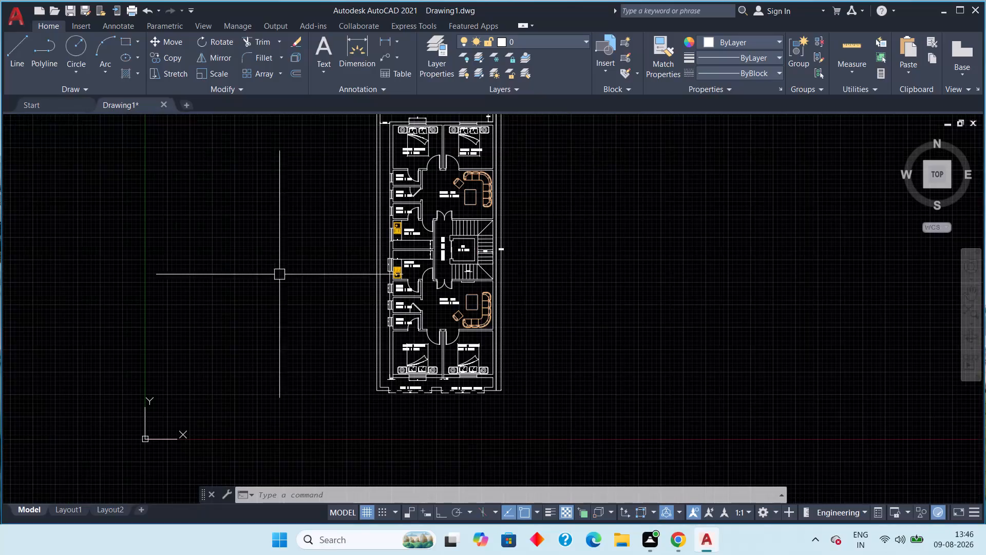
Examine the lower unit's bedrooms, toilets, living area and door openings in the floor plan.
middle_click_drag(284, 260, 282, 345)
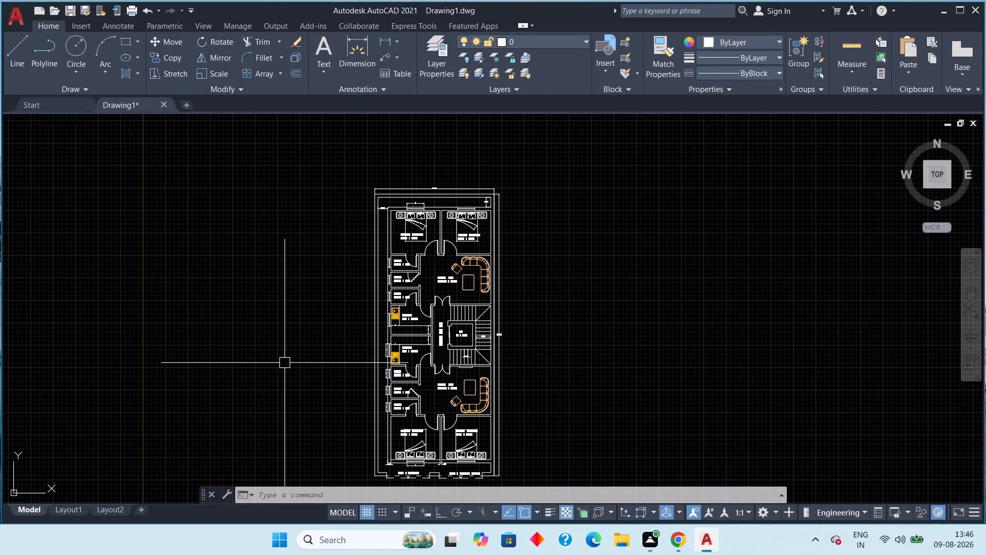
middle_click_drag(286, 371, 285, 360)
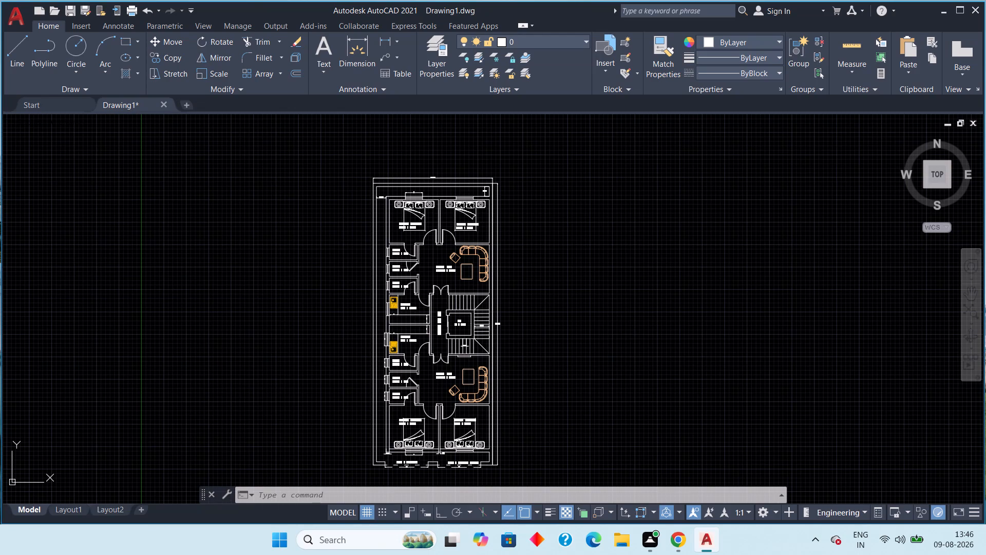
scroll(442, 434, "up", 3)
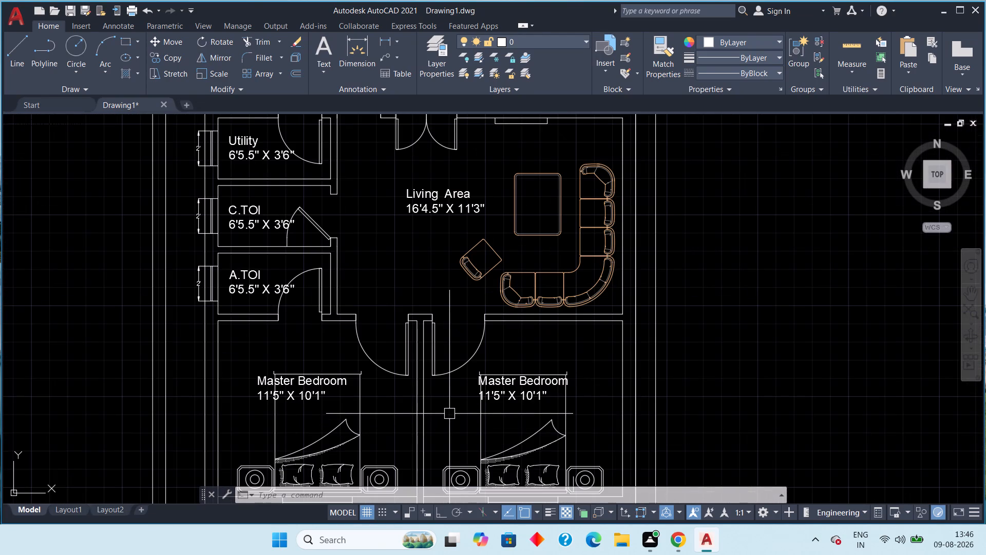
middle_click_drag(454, 404, 502, 351)
scroll(492, 294, "up", 2)
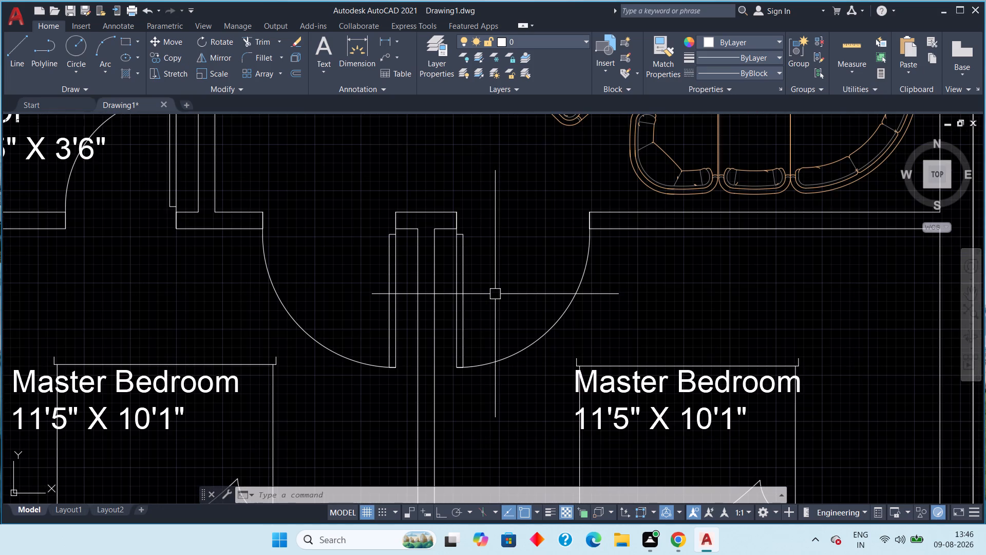
scroll(495, 294, "down", 2)
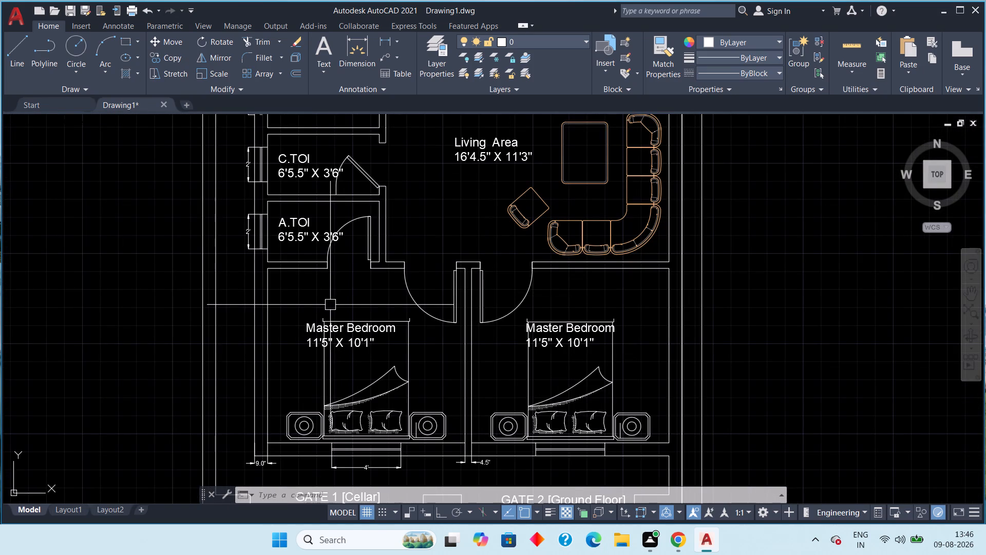
scroll(223, 257, "up", 2)
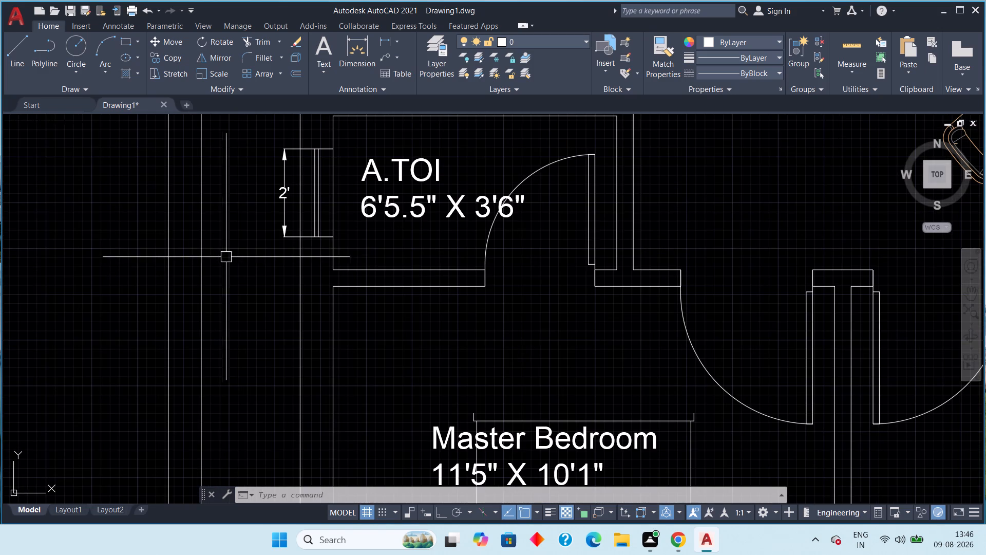
middle_click_drag(268, 253, 239, 248)
middle_click_drag(449, 270, 334, 265)
scroll(334, 265, "down", 1)
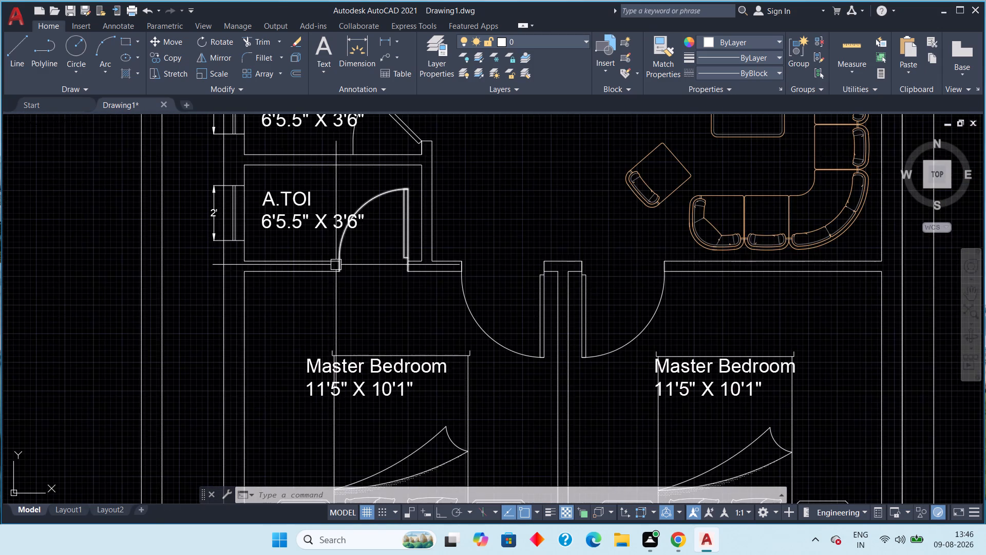
scroll(336, 265, "down", 1)
middle_click_drag(456, 220, 423, 330)
scroll(423, 330, "down", 1)
scroll(442, 250, "up", 2)
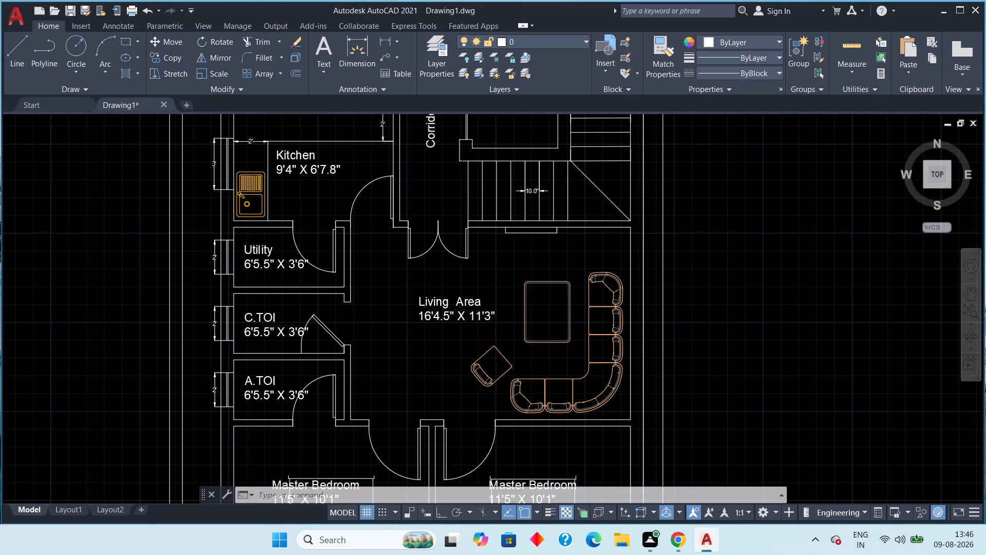
scroll(442, 262, "down", 1)
middle_click_drag(426, 254, 429, 213)
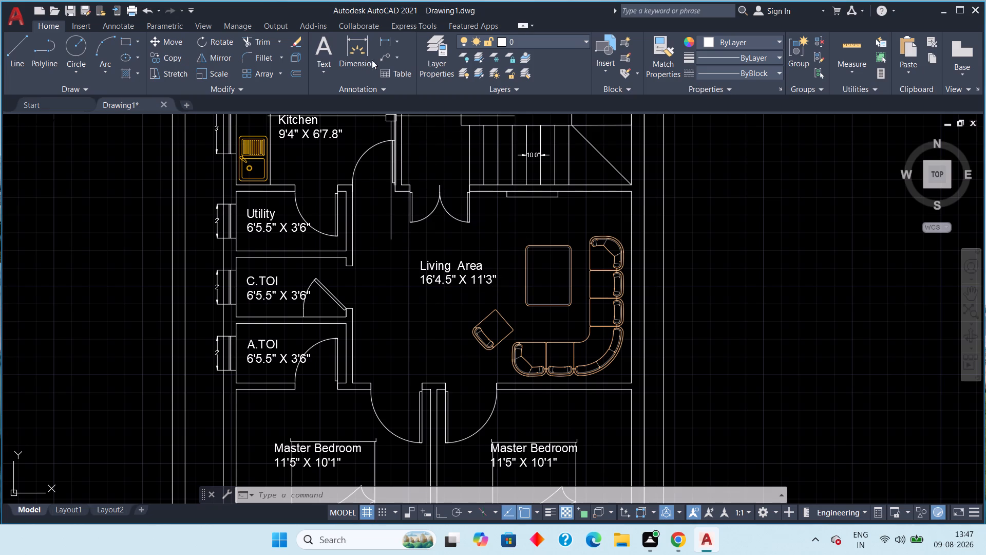
Place a multiline text label reading D1 in the double-door opening between the corridor and the lower living area.
left_click(321, 57)
left_click(324, 65)
left_click(351, 91)
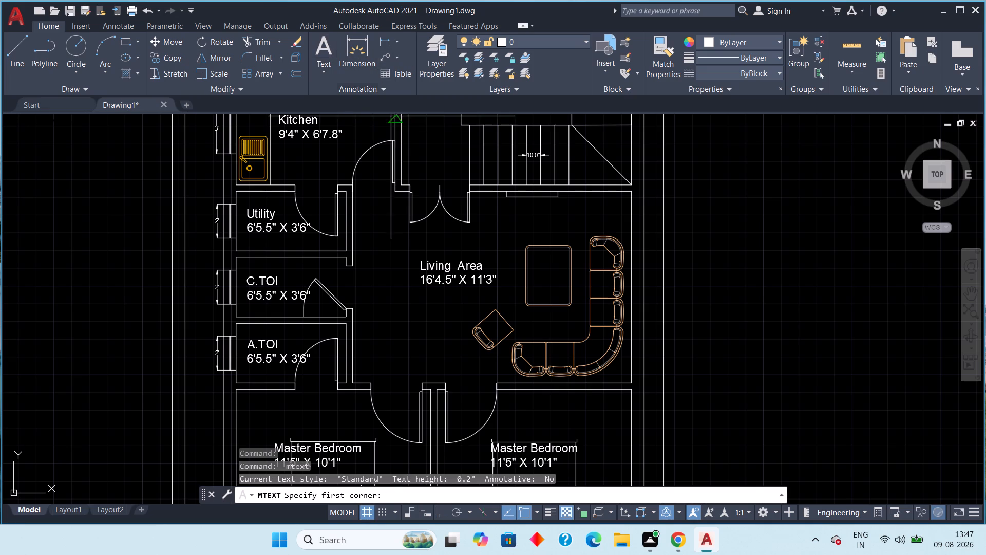
middle_click_drag(437, 181, 388, 245)
scroll(384, 241, "up", 2)
middle_click_drag(413, 276, 389, 254)
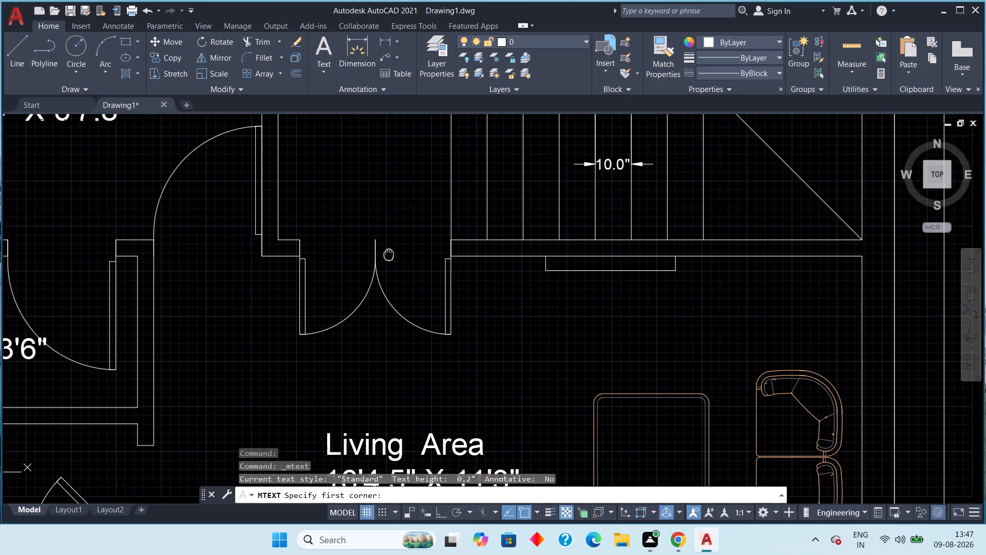
middle_click_drag(389, 254, 380, 244)
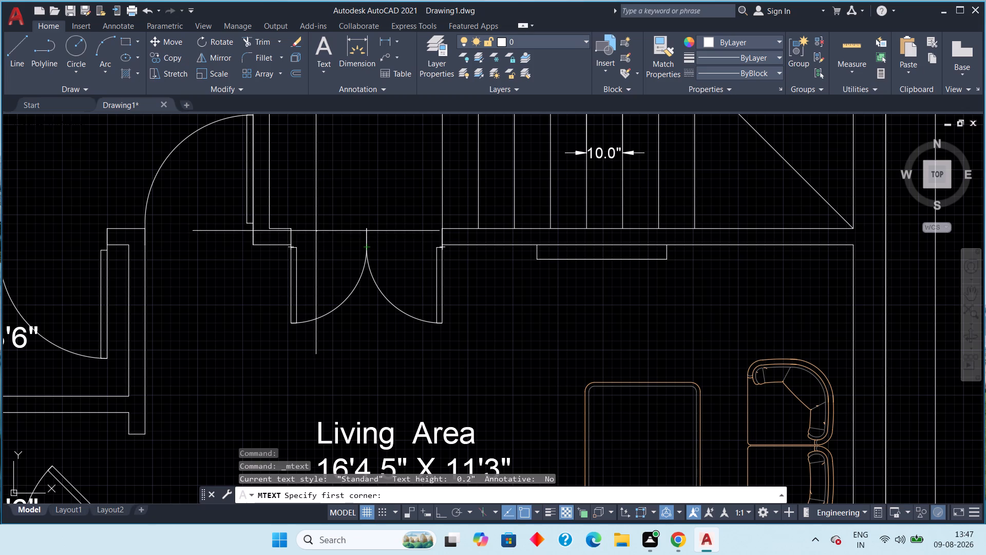
left_click(316, 231)
left_click(347, 254)
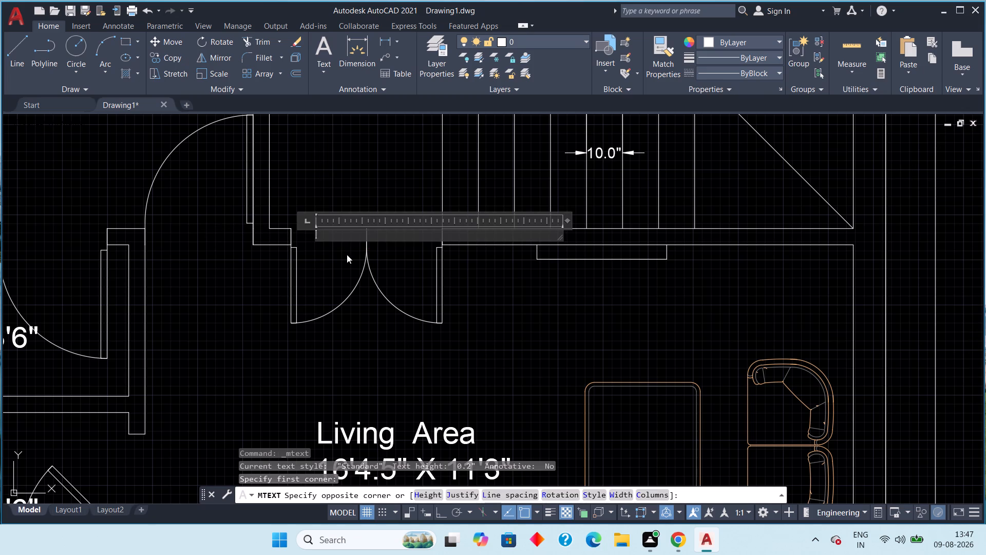
left_click(338, 232)
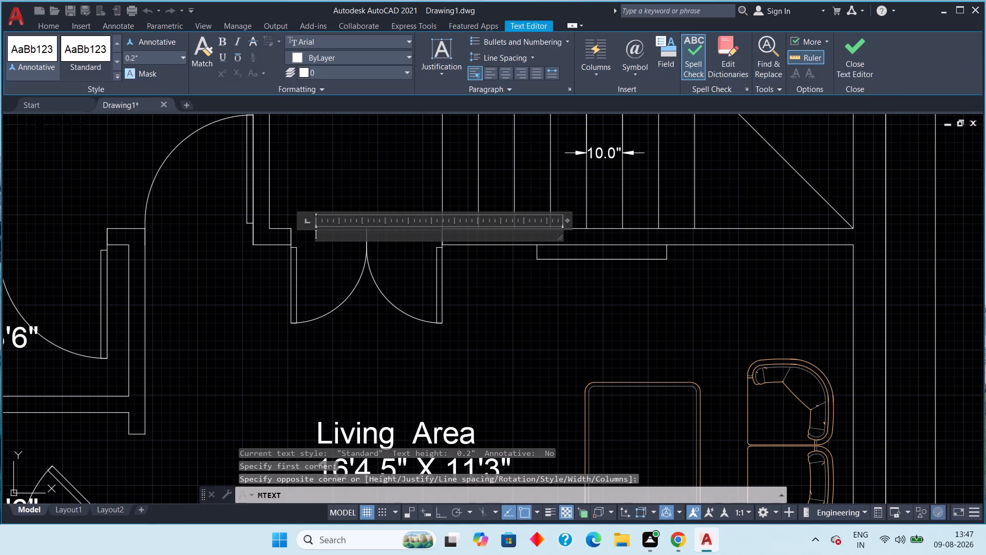
key("shift+d")
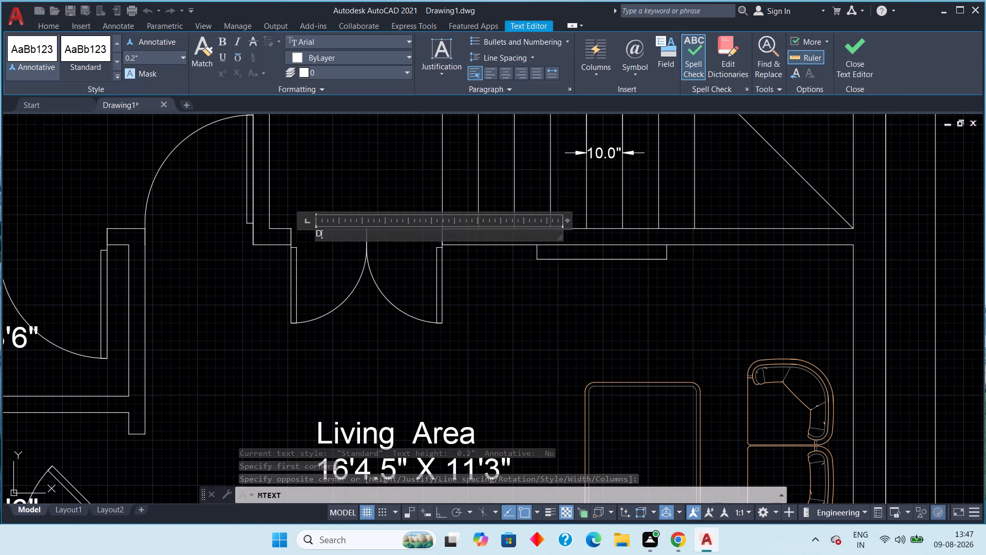
key("1")
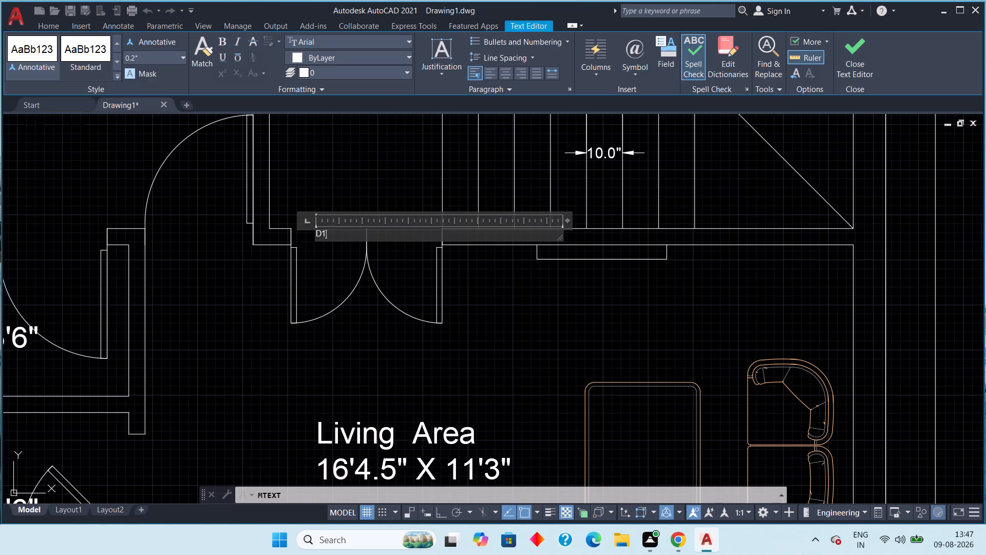
Set the D1 door label's text height to 6" and its colour to red.
left_click_drag(337, 232, 279, 238)
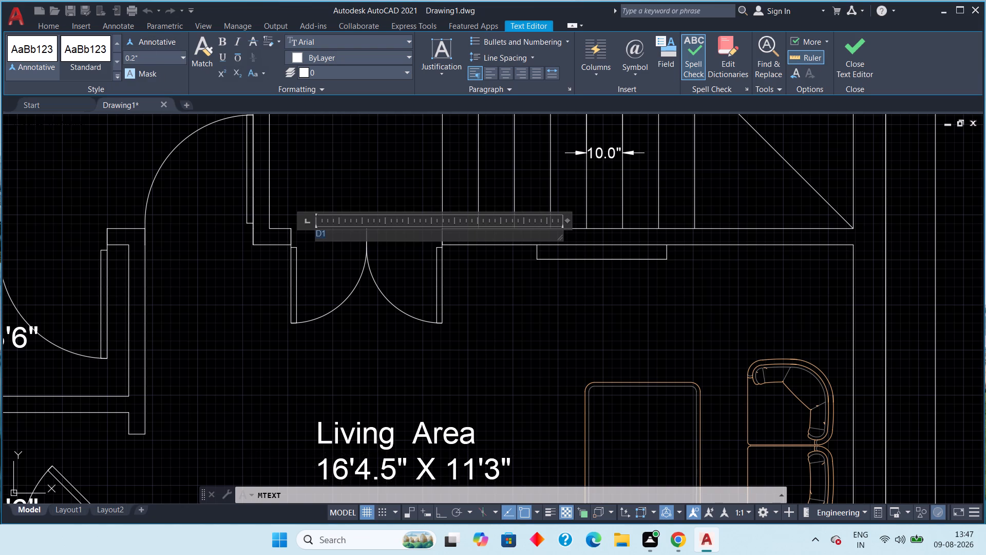
left_click(159, 59)
type("6\"")
key("Return")
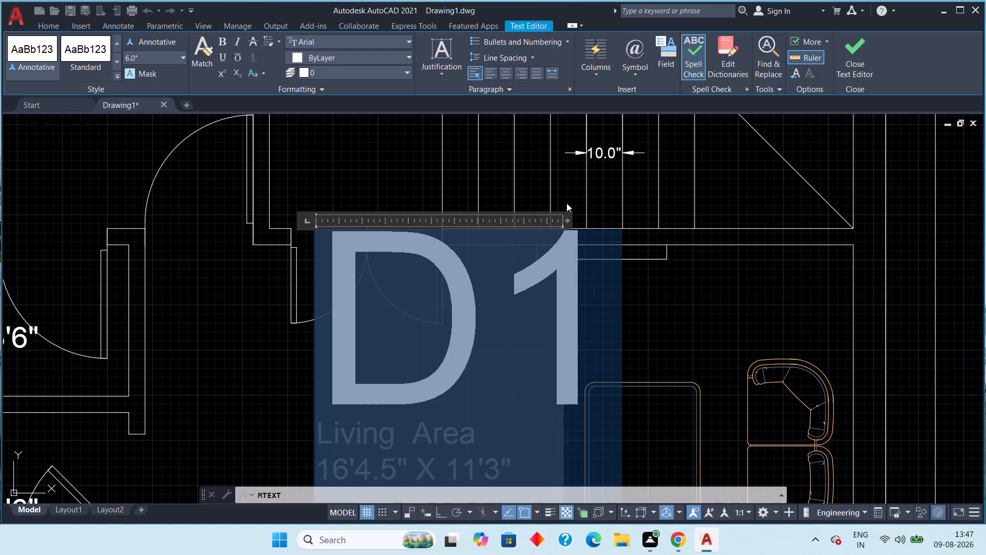
scroll(558, 220, "down", 2)
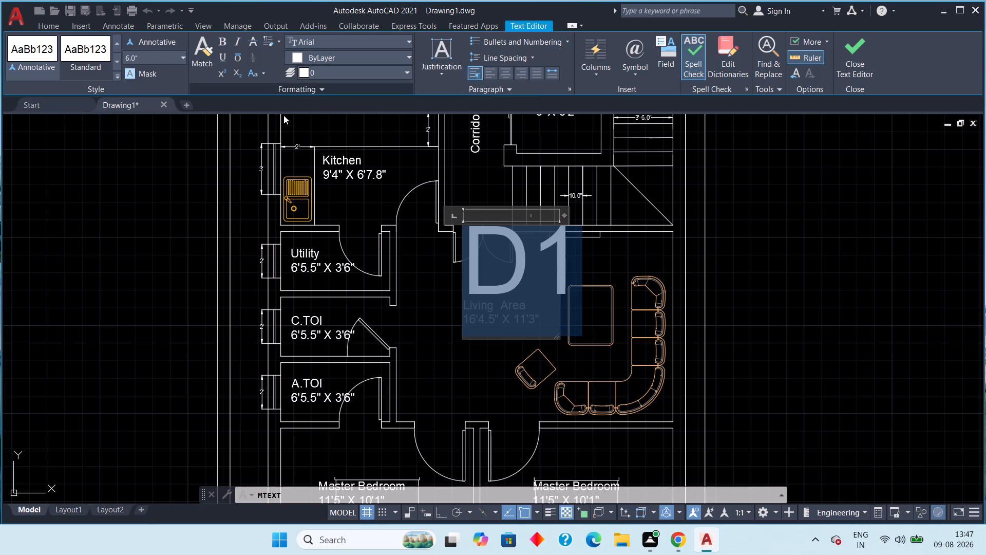
left_click(407, 52)
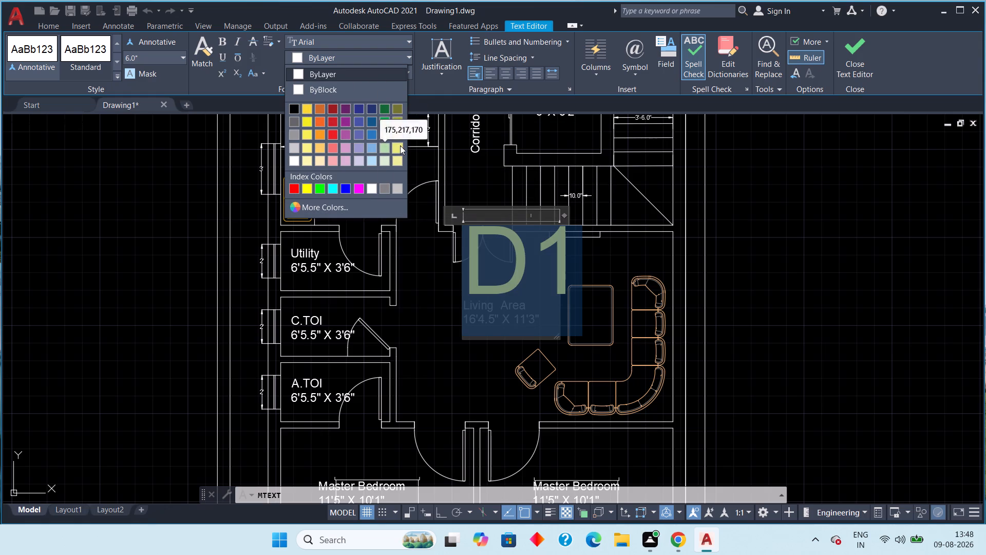
left_click(291, 188)
left_click(855, 58)
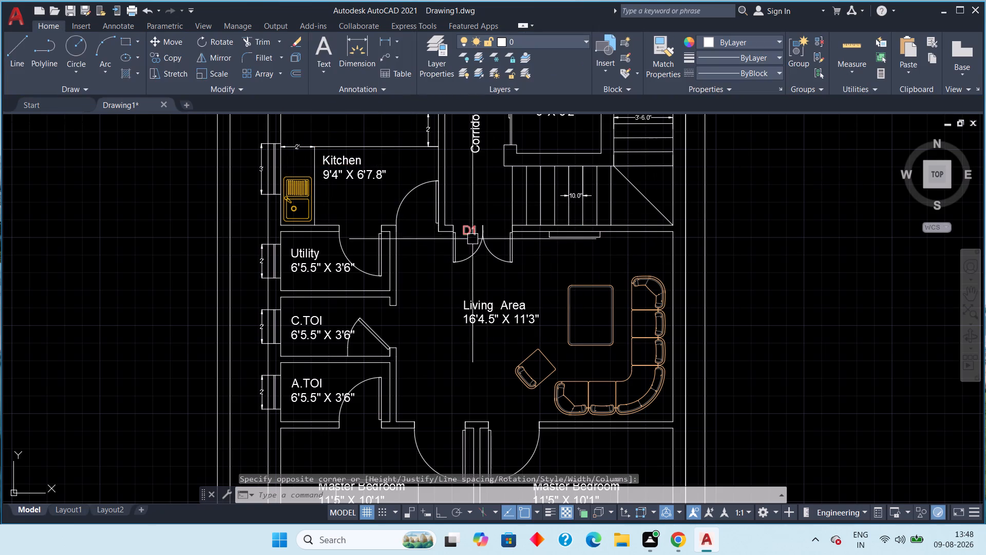
Copy the D1 label straight north by about 14'-3" to the upper living area's double-door opening, with Ortho on.
scroll(472, 239, "up", 3)
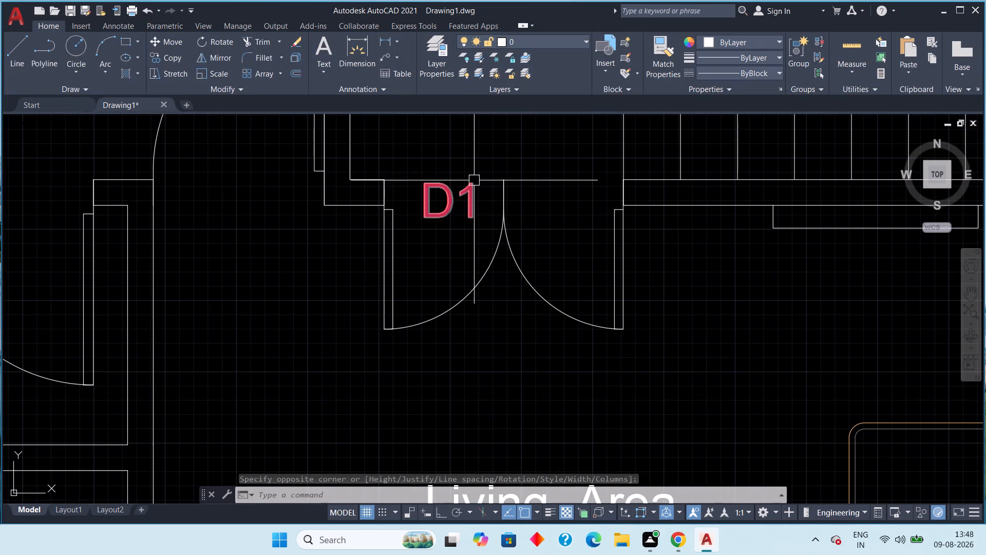
left_click(458, 196)
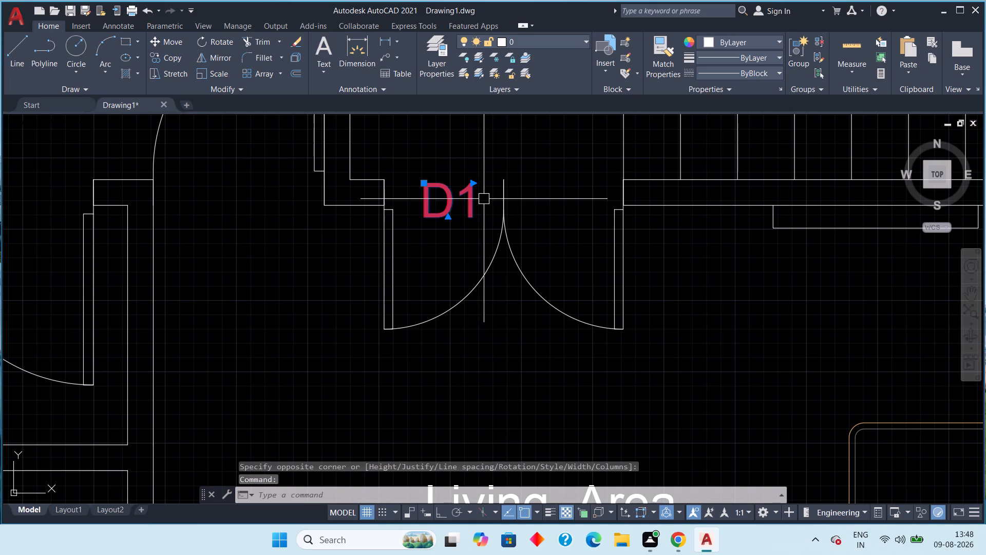
key("c")
key("o")
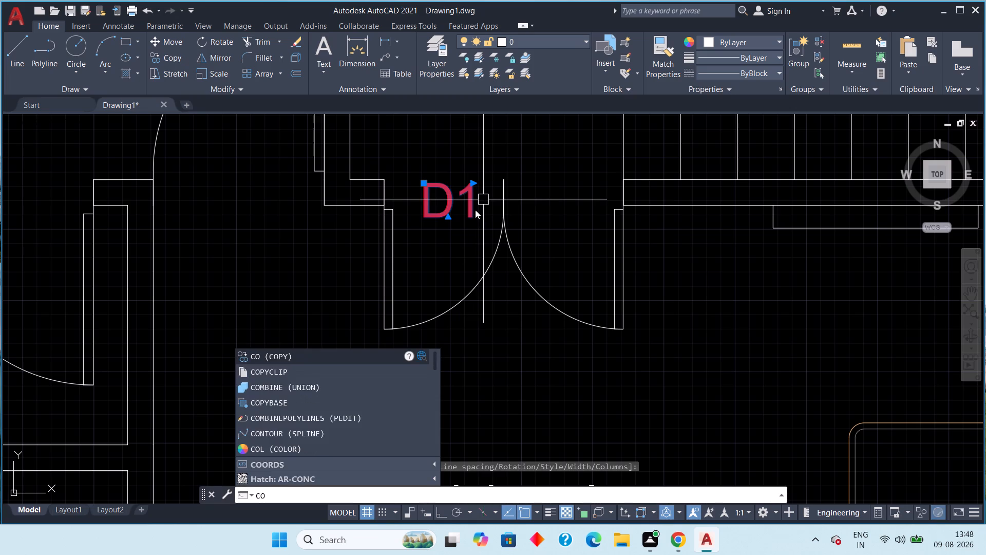
key("space")
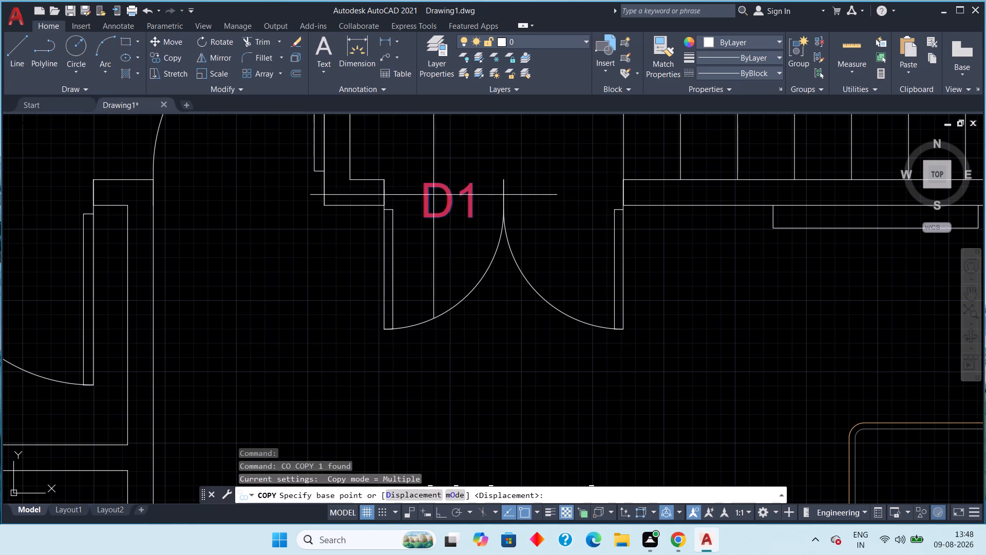
left_click(427, 183)
middle_click_drag(440, 155, 414, 320)
scroll(414, 320, "down", 5)
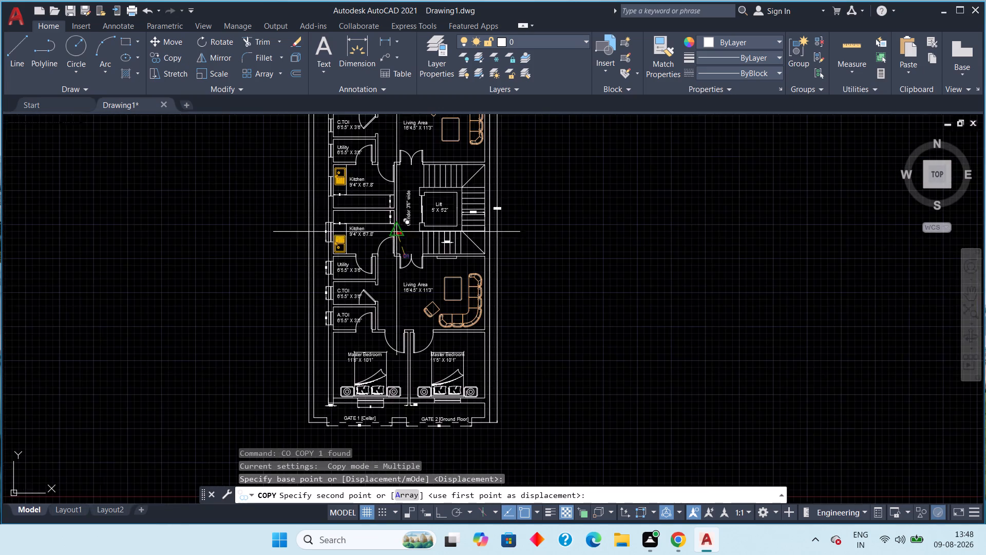
middle_click_drag(406, 201, 395, 246)
scroll(388, 207, "up", 5)
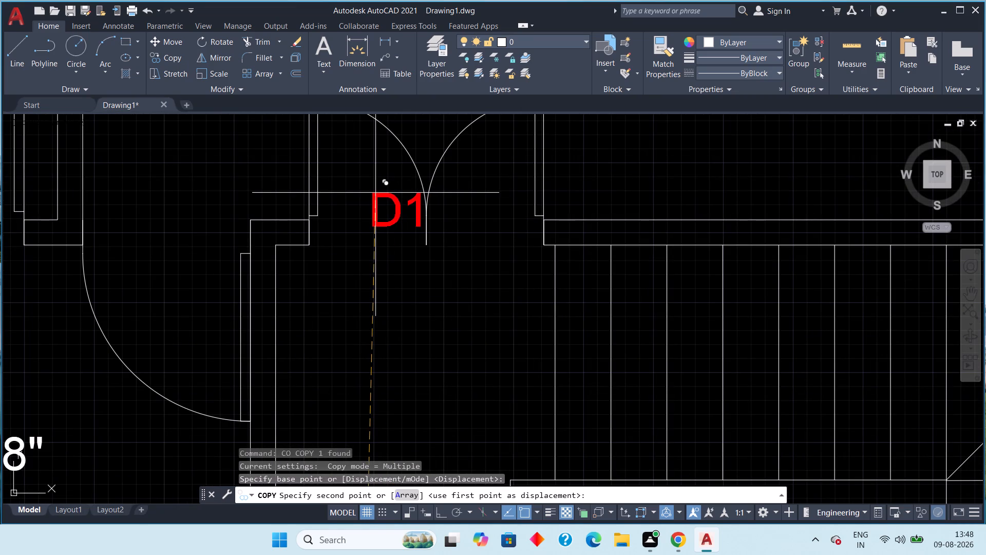
key("F8")
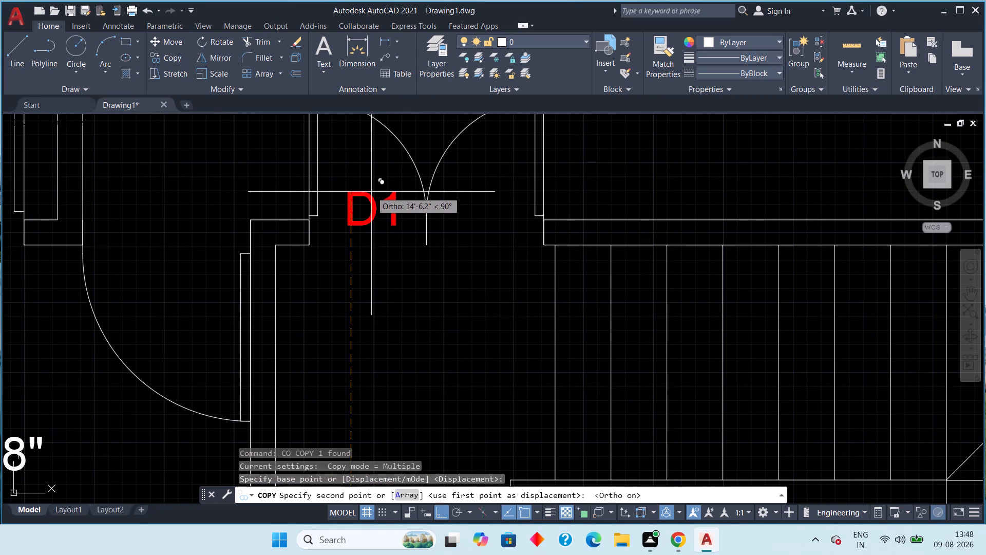
left_click(370, 210)
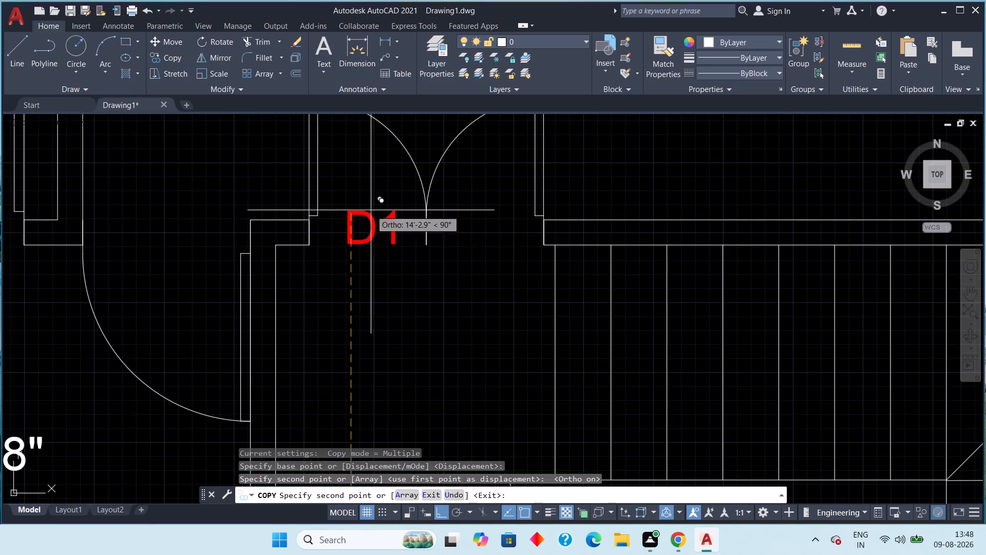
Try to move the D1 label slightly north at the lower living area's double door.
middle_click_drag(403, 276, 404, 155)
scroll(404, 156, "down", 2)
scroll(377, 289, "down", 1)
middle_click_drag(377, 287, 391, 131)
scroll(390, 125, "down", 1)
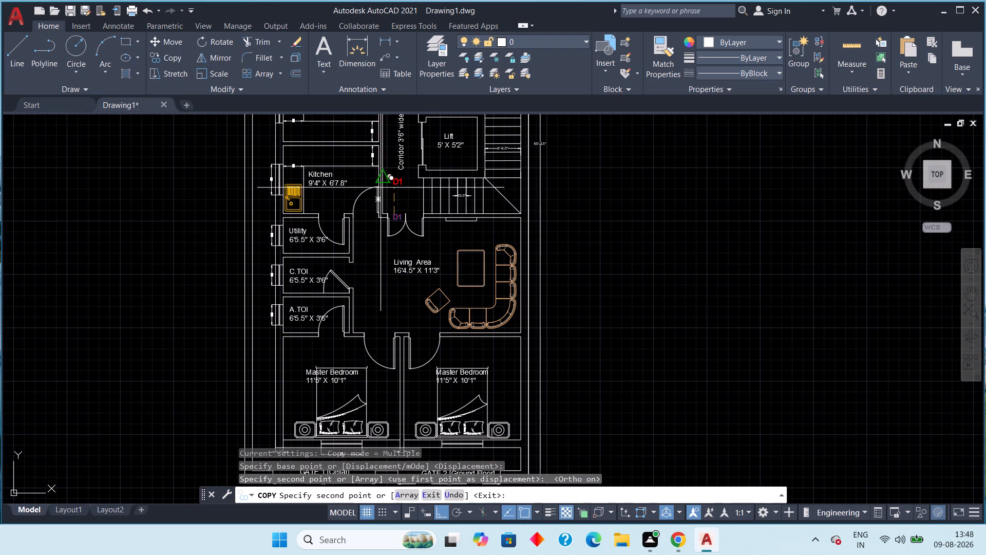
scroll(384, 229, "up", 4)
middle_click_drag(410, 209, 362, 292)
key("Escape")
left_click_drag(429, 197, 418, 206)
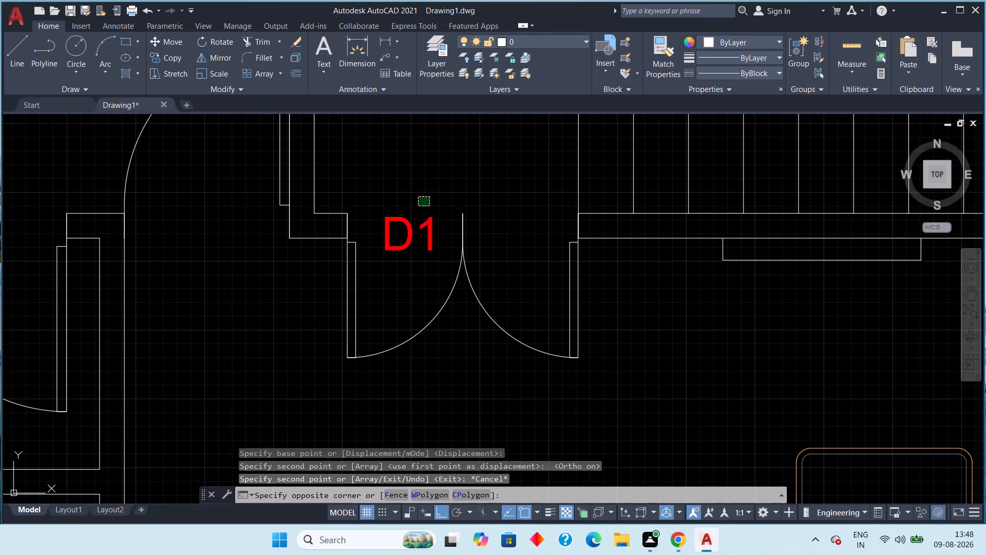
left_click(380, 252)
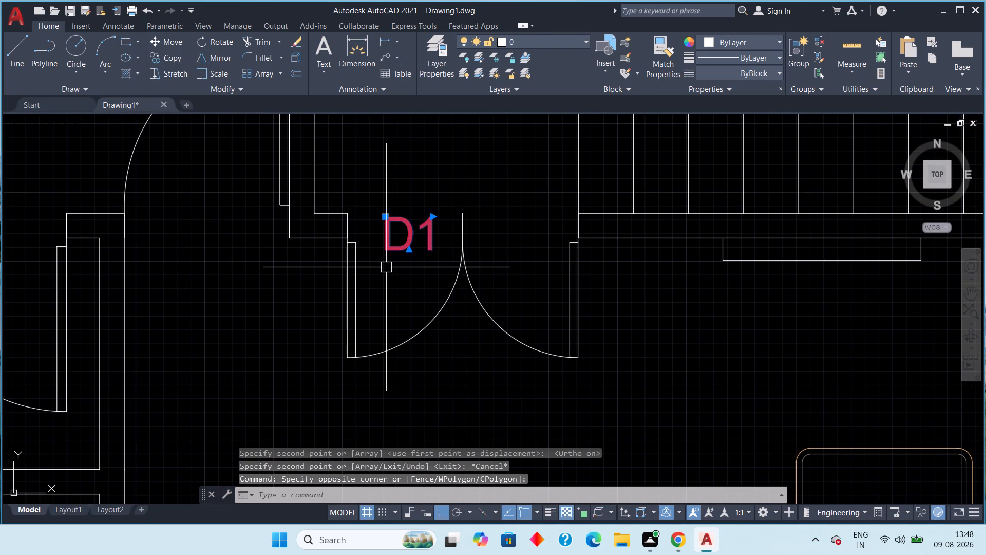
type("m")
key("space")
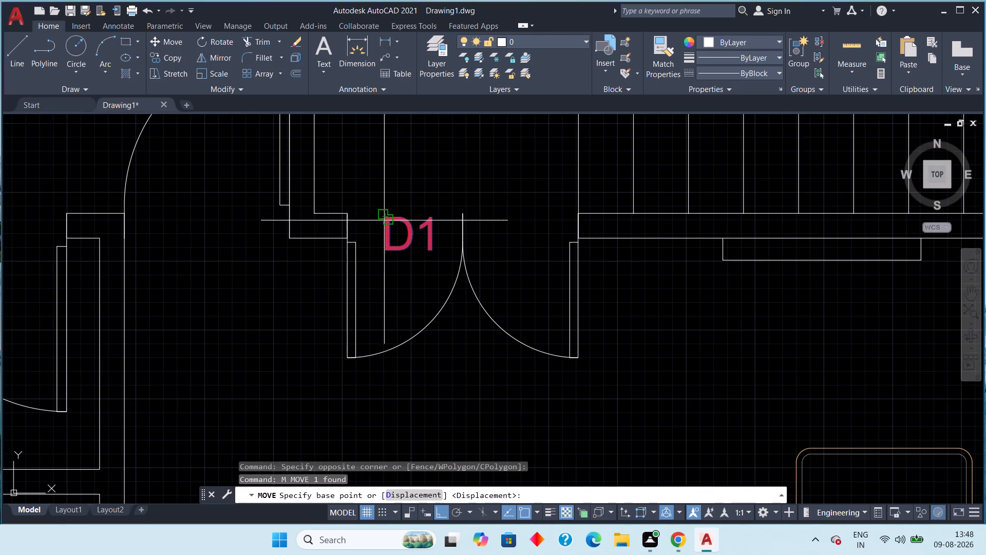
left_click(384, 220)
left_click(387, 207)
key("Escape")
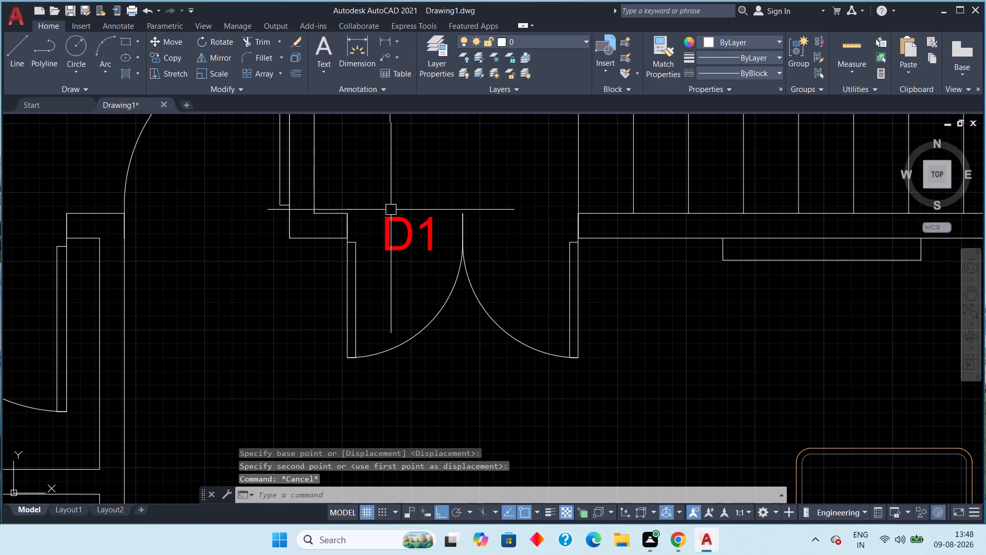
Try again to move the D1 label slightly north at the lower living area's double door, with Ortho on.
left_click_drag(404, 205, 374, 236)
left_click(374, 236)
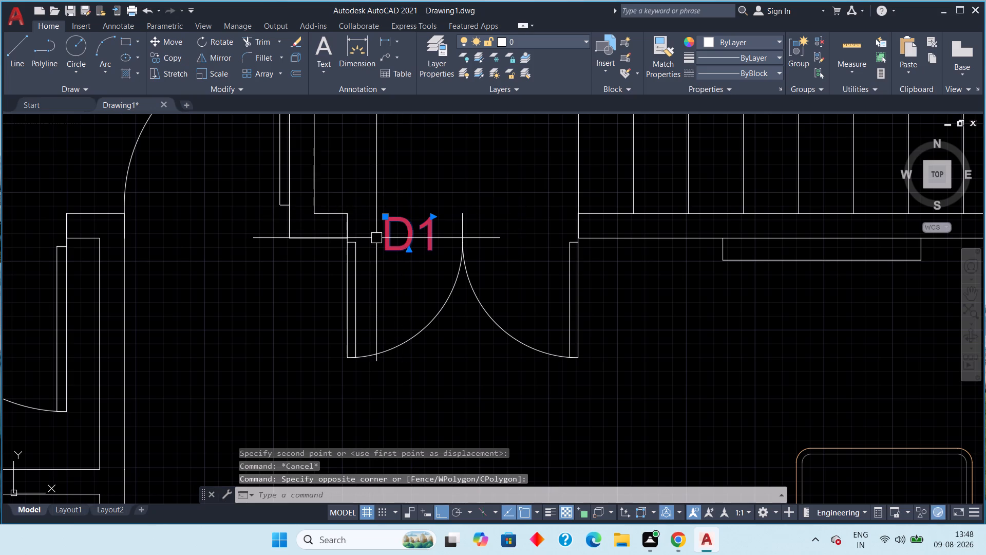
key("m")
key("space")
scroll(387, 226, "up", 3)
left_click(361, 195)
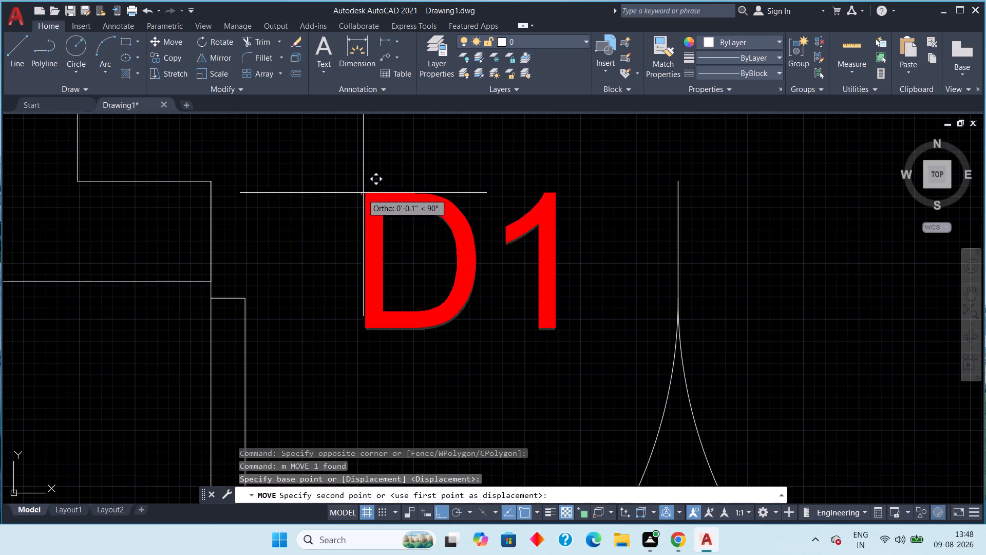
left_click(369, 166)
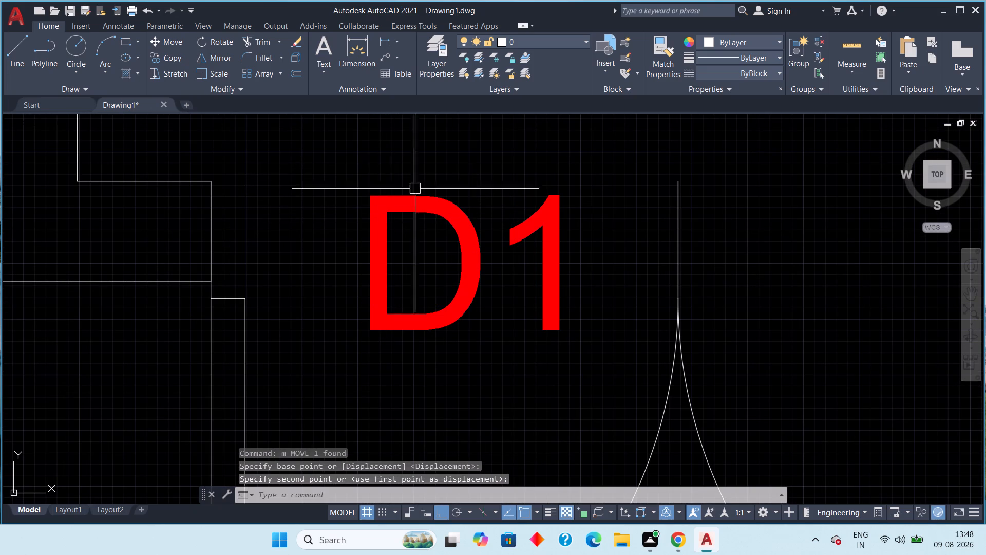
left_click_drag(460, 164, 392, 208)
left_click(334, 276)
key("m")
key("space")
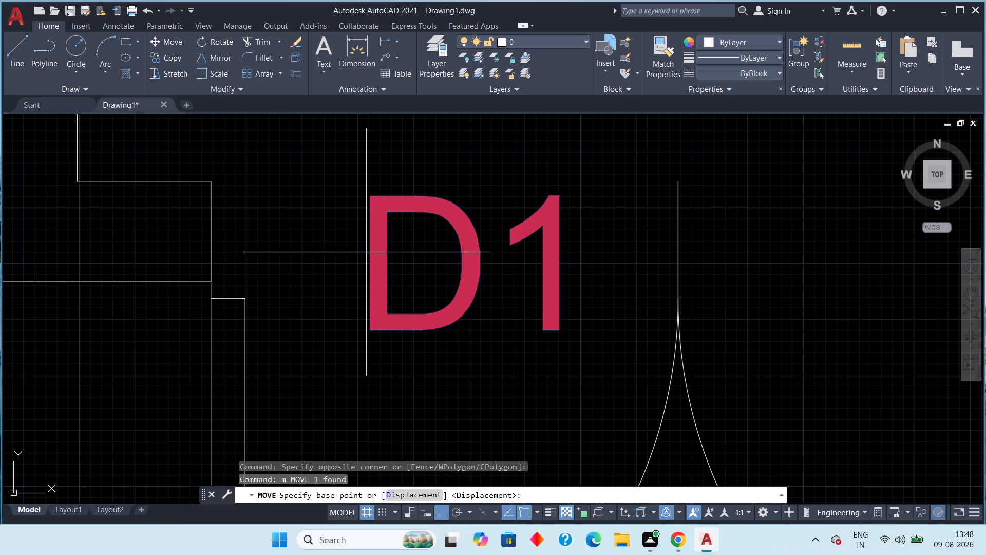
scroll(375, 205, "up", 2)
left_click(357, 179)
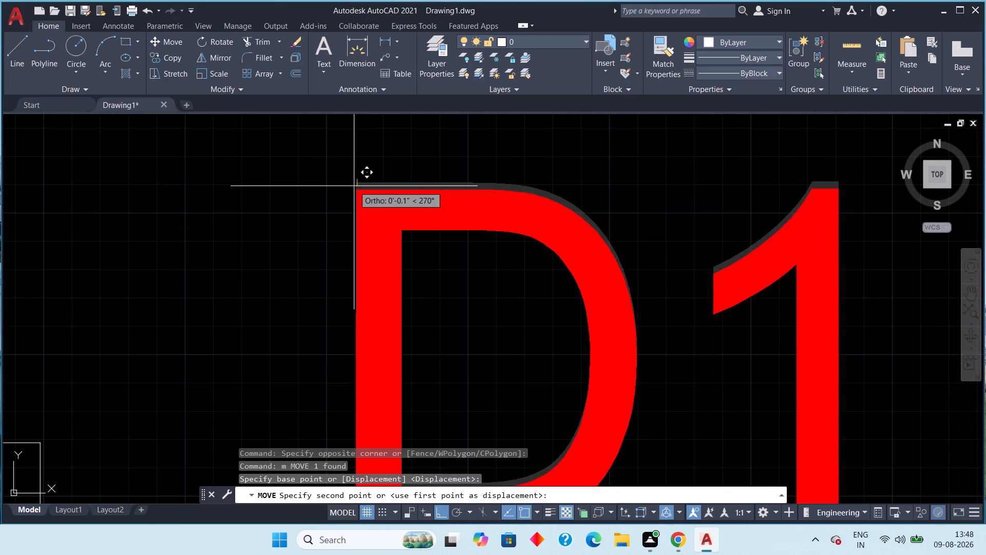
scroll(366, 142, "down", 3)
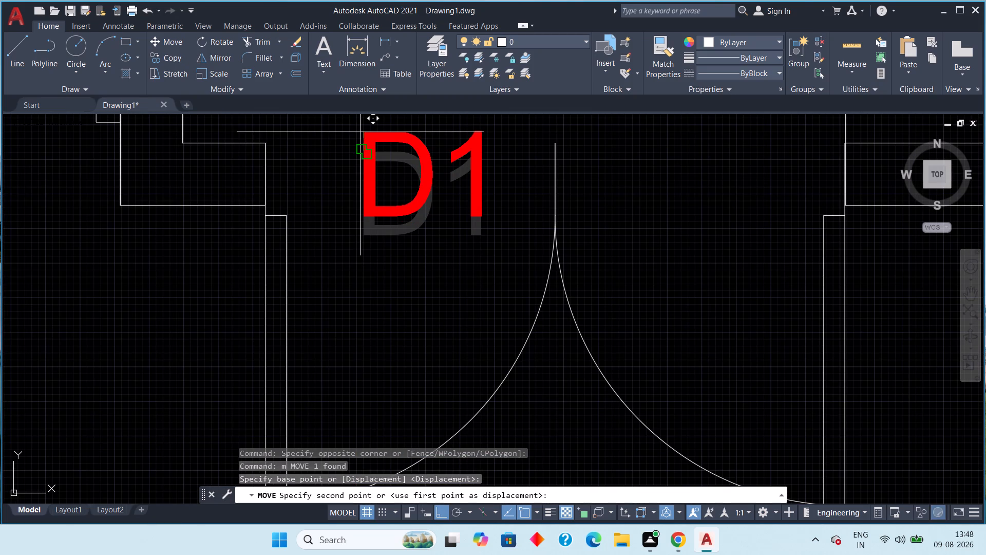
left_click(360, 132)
Move the D1 label at the lower living area's double door straight north by about 2.8".
left_click_drag(414, 136, 390, 155)
left_click(369, 186)
scroll(409, 203, "down", 4)
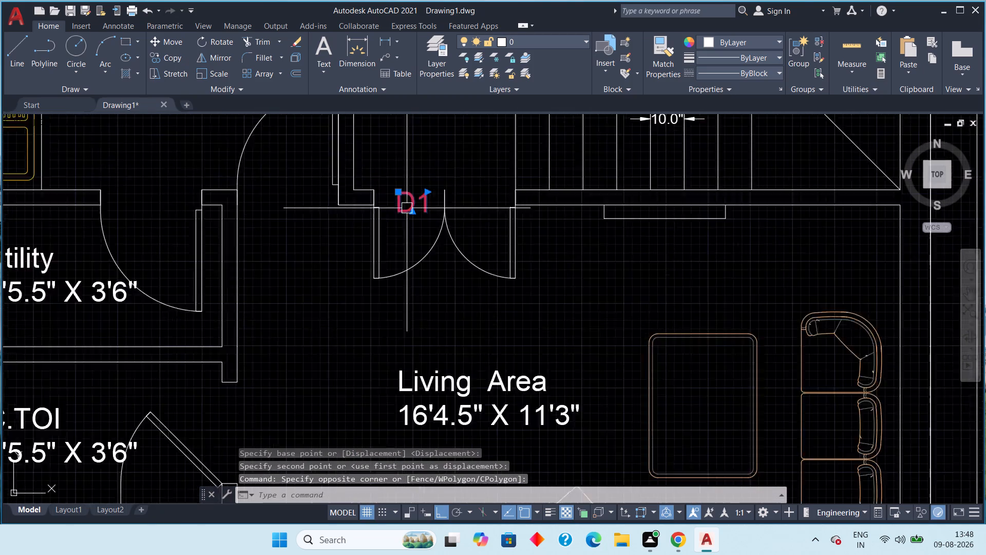
key("m")
key("space")
scroll(407, 193, "up", 2)
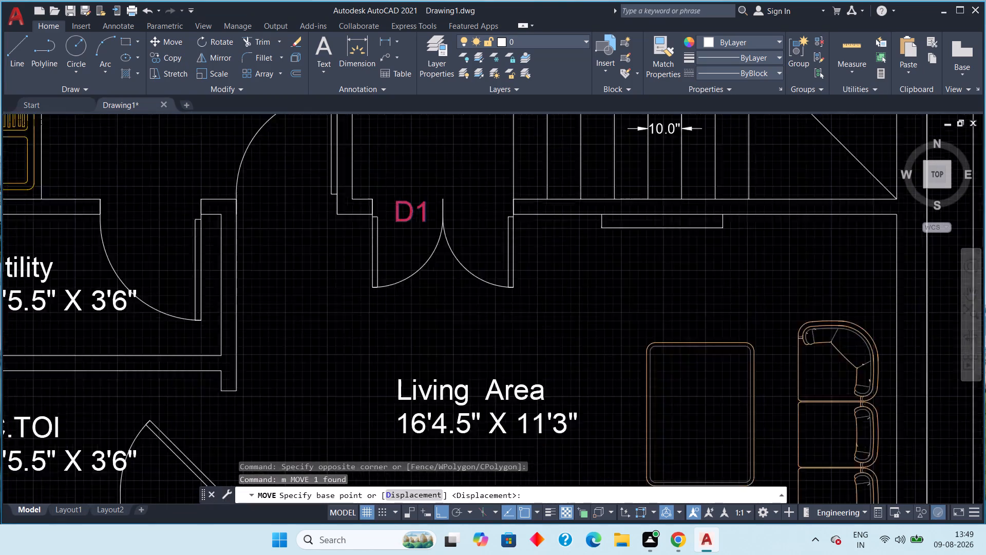
scroll(407, 193, "up", 2)
left_click(370, 232)
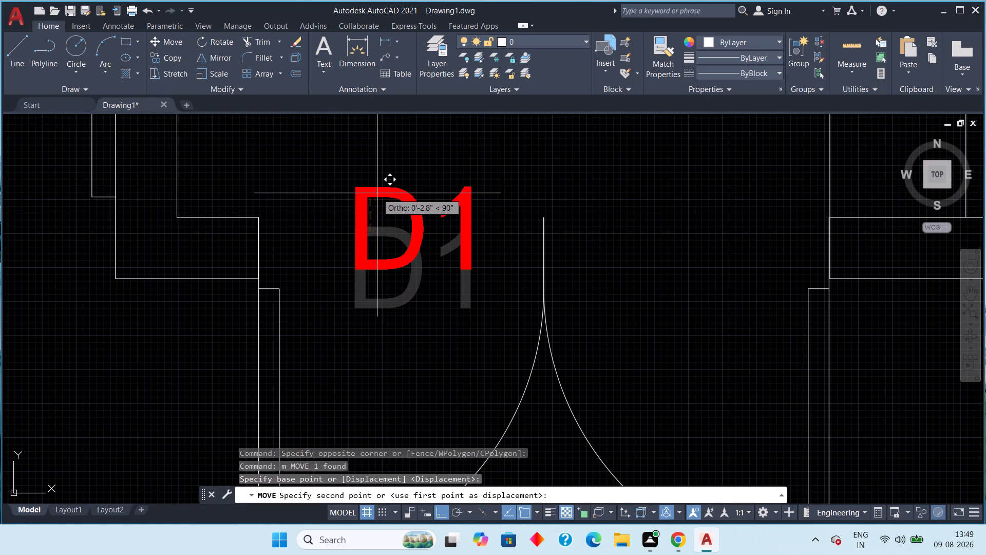
left_click(377, 193)
Move the same D1 label slightly back south so it sits centred on the wall thickness at the double door.
left_click_drag(443, 141, 371, 215)
left_click(337, 257)
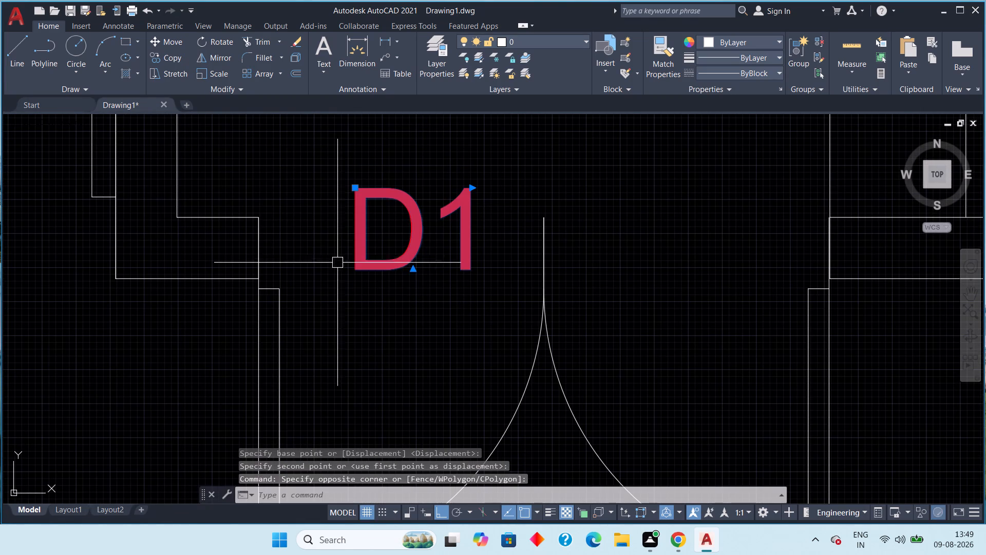
type("m")
key("space")
left_click(375, 233)
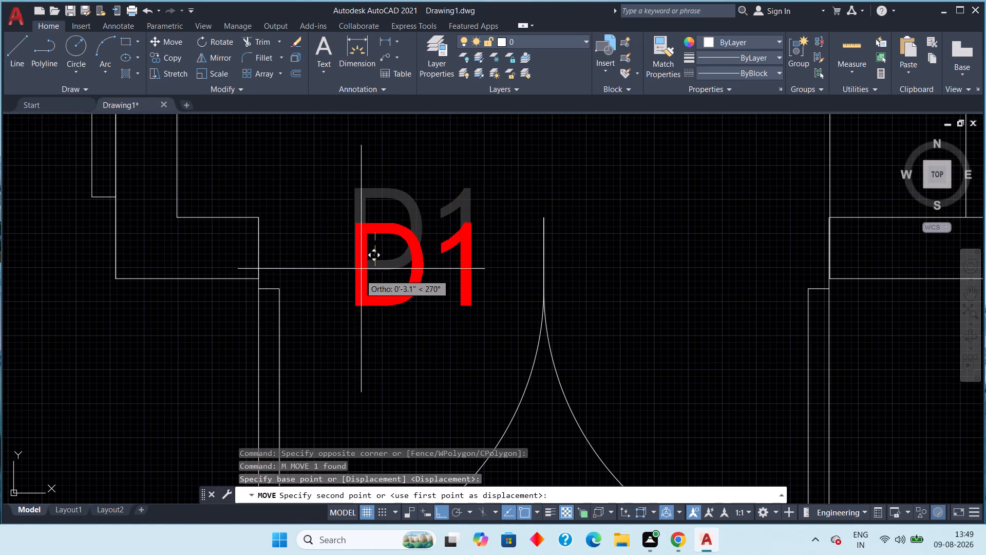
left_click(365, 251)
scroll(382, 264, "down", 1)
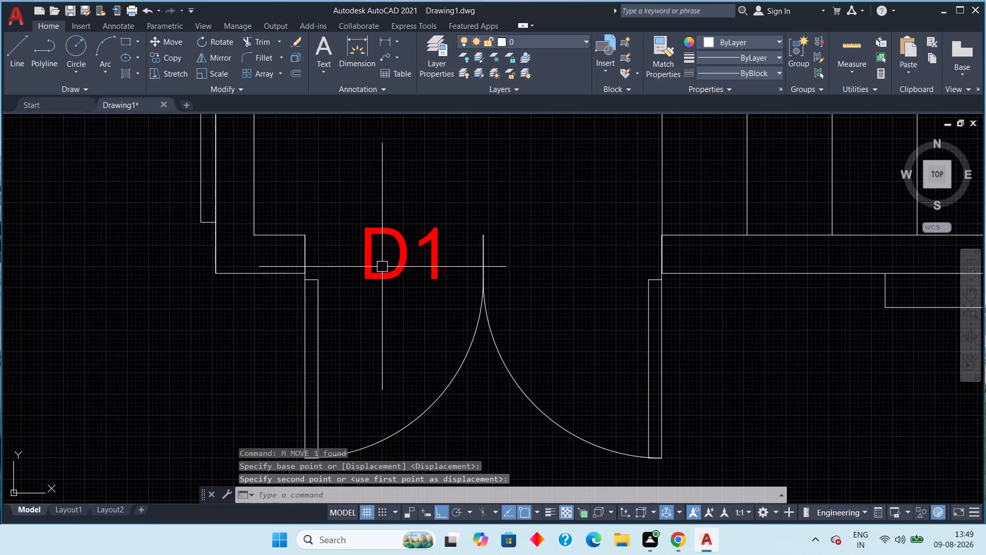
key("Escape")
key("Escape")
Copy the D1 label, with Ortho off, into the two master bedroom door openings of the lower unit.
left_click_drag(447, 202, 424, 233)
left_click(347, 328)
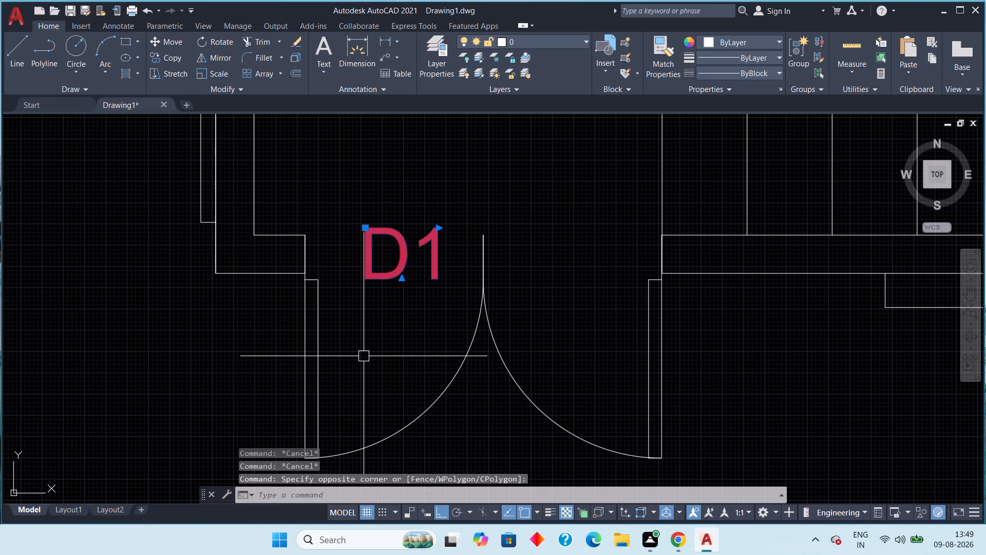
key("c")
type("o")
key("space")
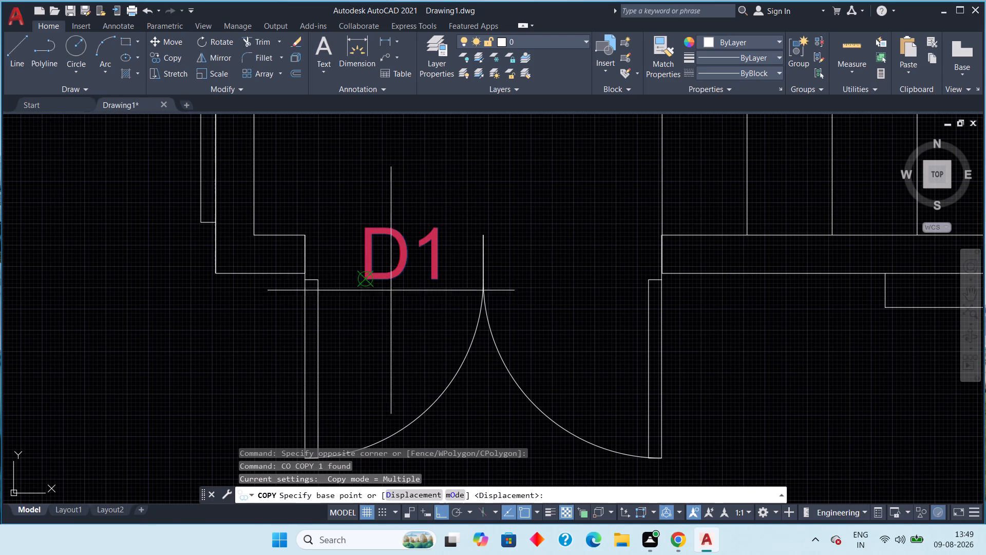
left_click(397, 271)
scroll(377, 377, "down", 3)
middle_click_drag(384, 372, 378, 219)
scroll(377, 224, "down", 2)
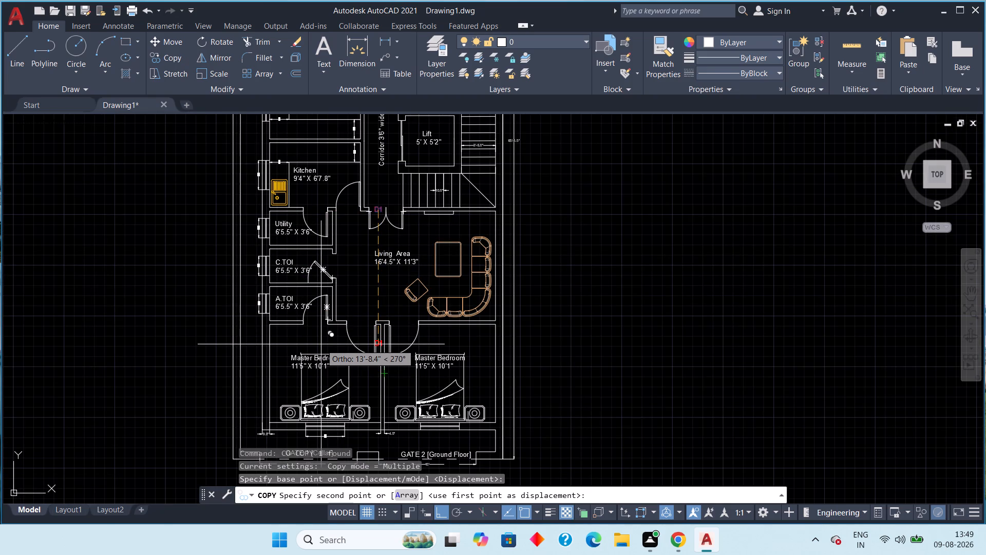
key("F8")
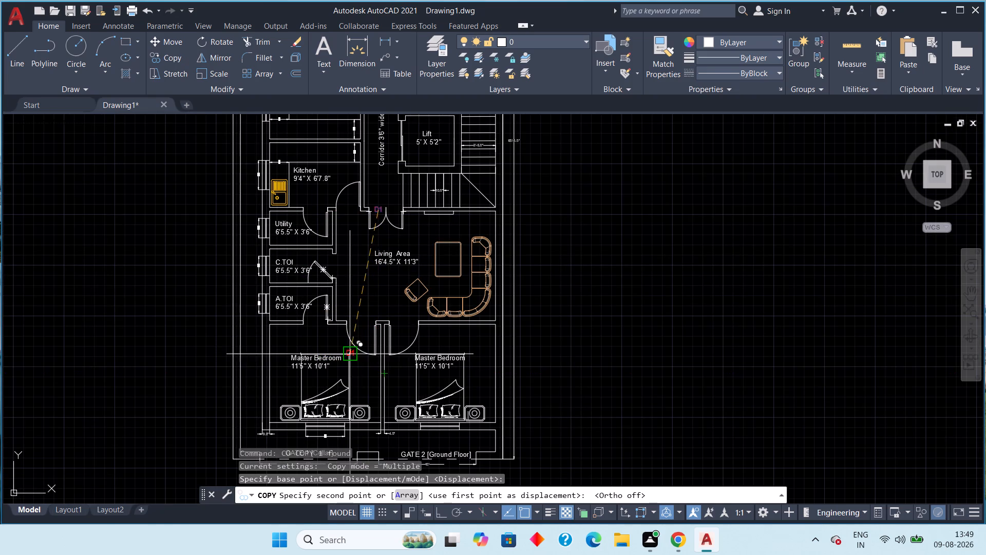
scroll(369, 335, "up", 2)
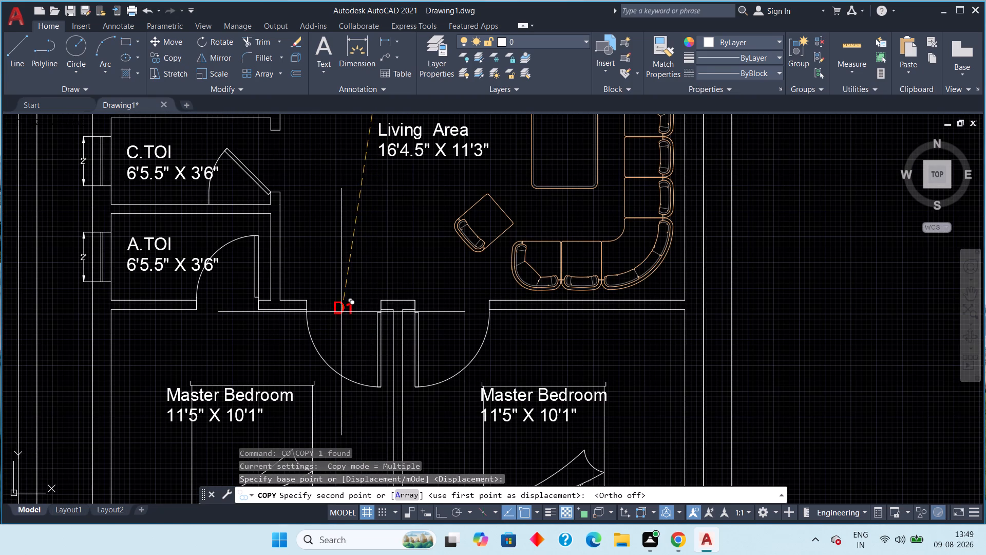
scroll(342, 312, "up", 1)
left_click(341, 312)
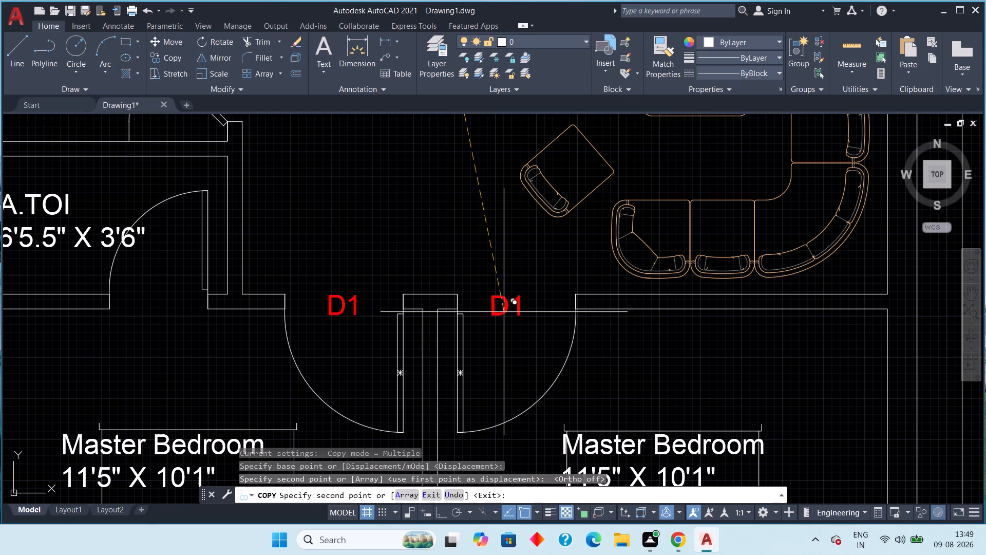
left_click(514, 309)
Place two more copies of the D1 label in the upper unit's master bedroom door openings and end the copy.
scroll(489, 292, "down", 3)
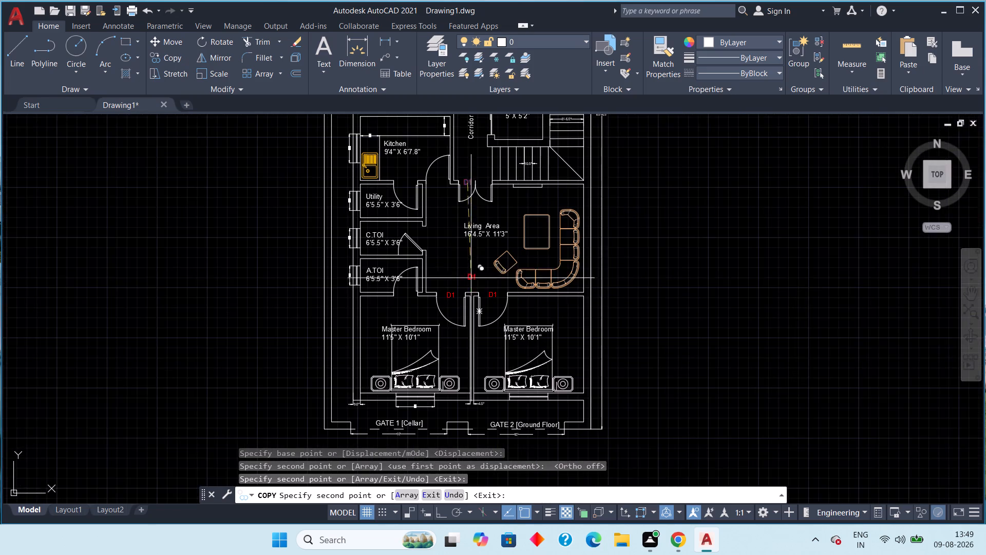
middle_click_drag(469, 287, 493, 423)
middle_click_drag(466, 245, 443, 397)
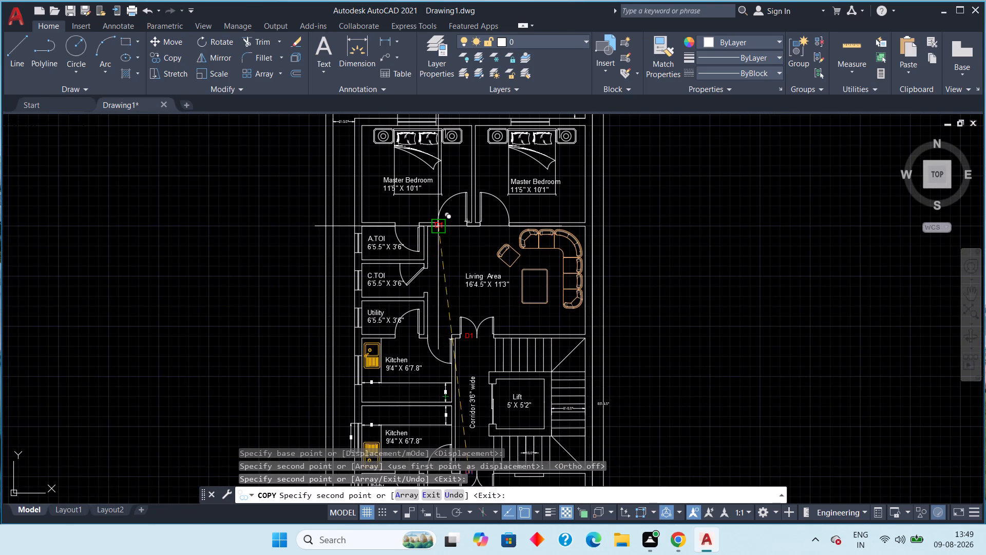
scroll(449, 226, "up", 2)
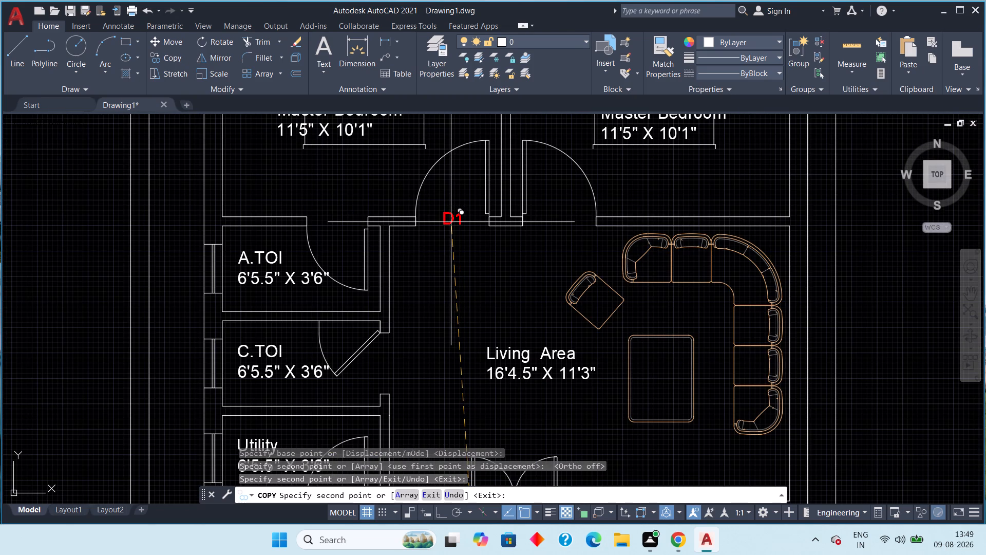
left_click(451, 226)
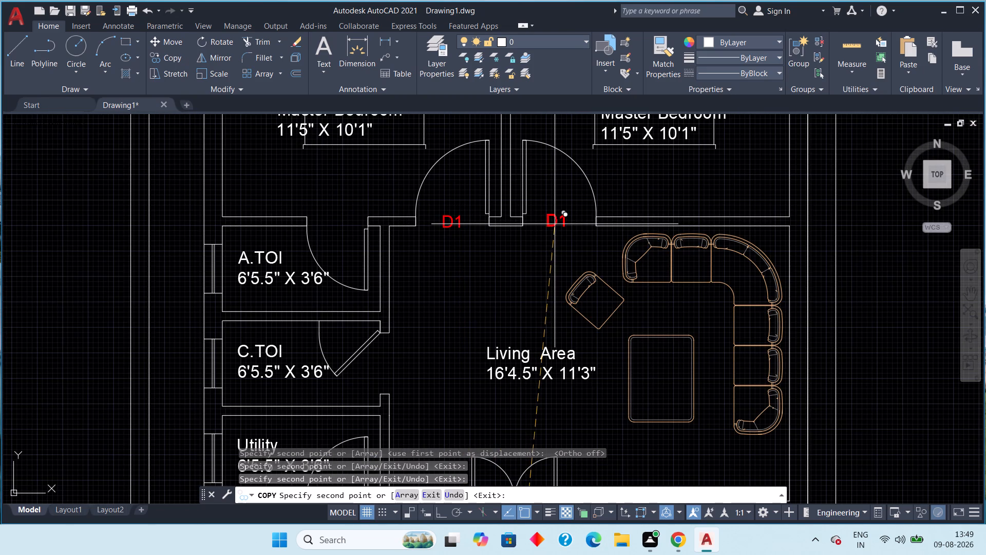
left_click(556, 224)
middle_click_drag(452, 322, 463, 313)
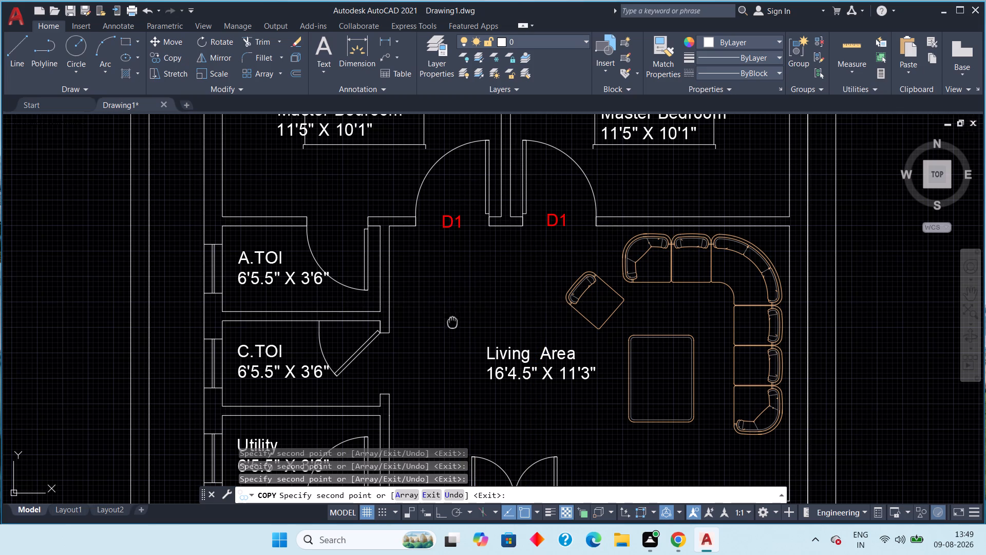
middle_click_drag(463, 313, 473, 304)
scroll(473, 304, "down", 1)
scroll(491, 344, "down", 1)
middle_click_drag(490, 347, 474, 159)
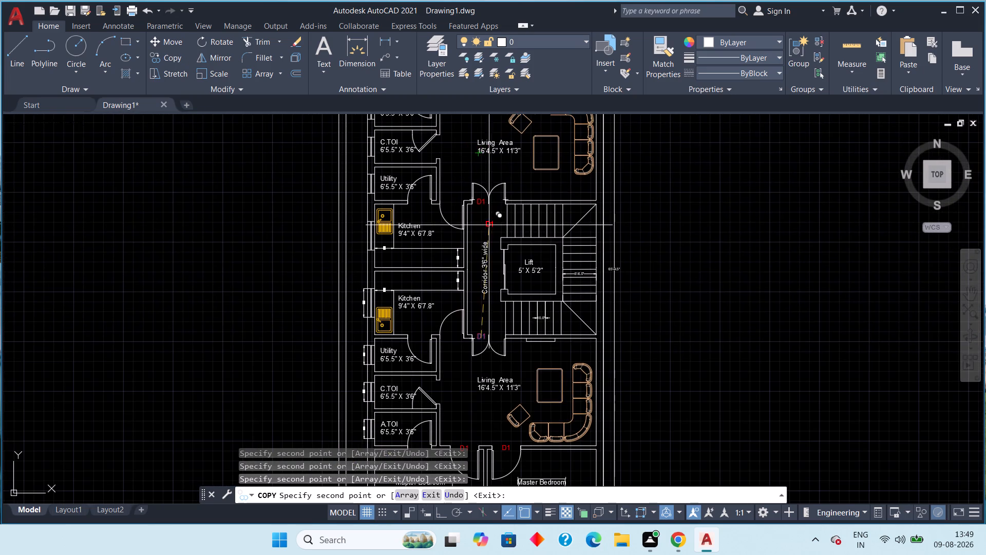
middle_click_drag(469, 393, 462, 329)
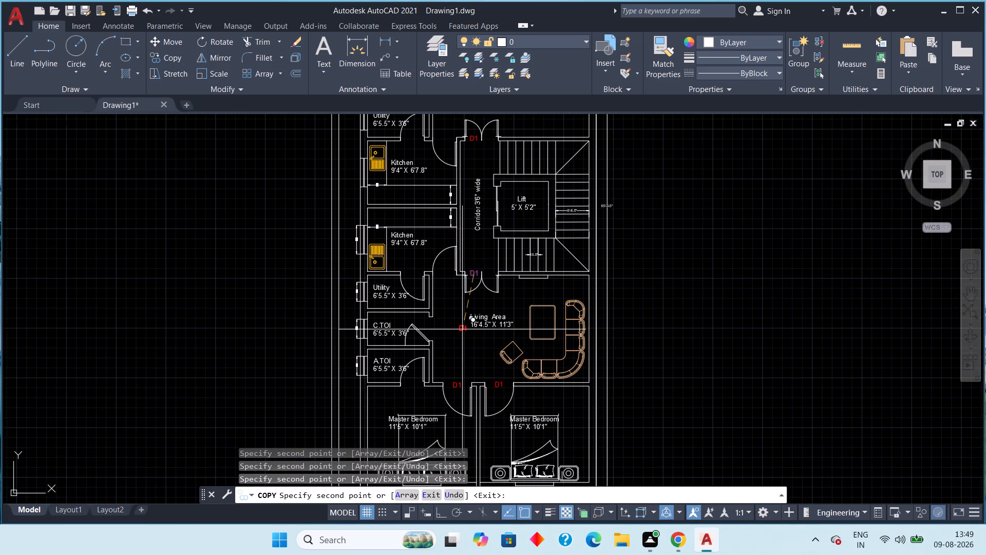
key("Escape")
key("Escape")
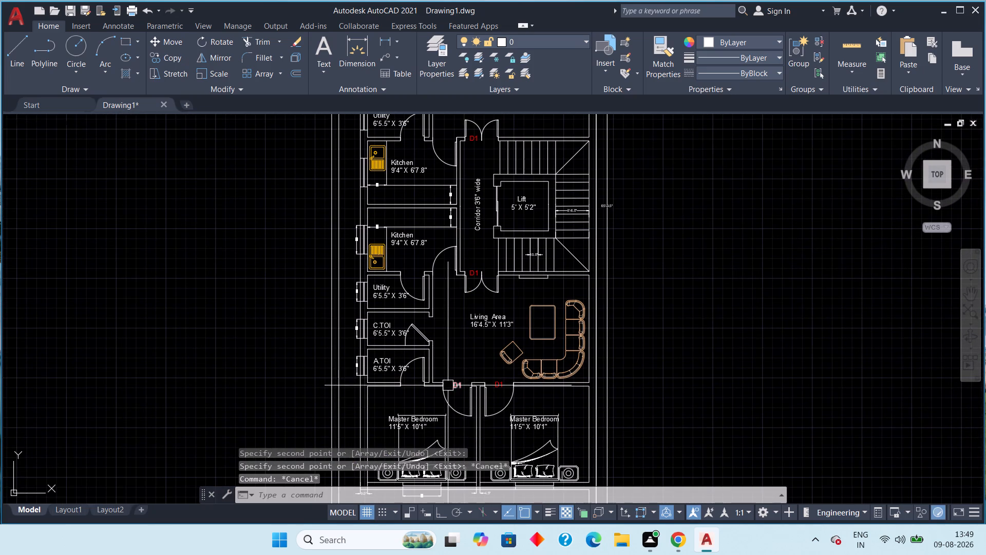
Change the label at the lower unit's west master bedroom door to D2.
scroll(461, 388, "up", 4)
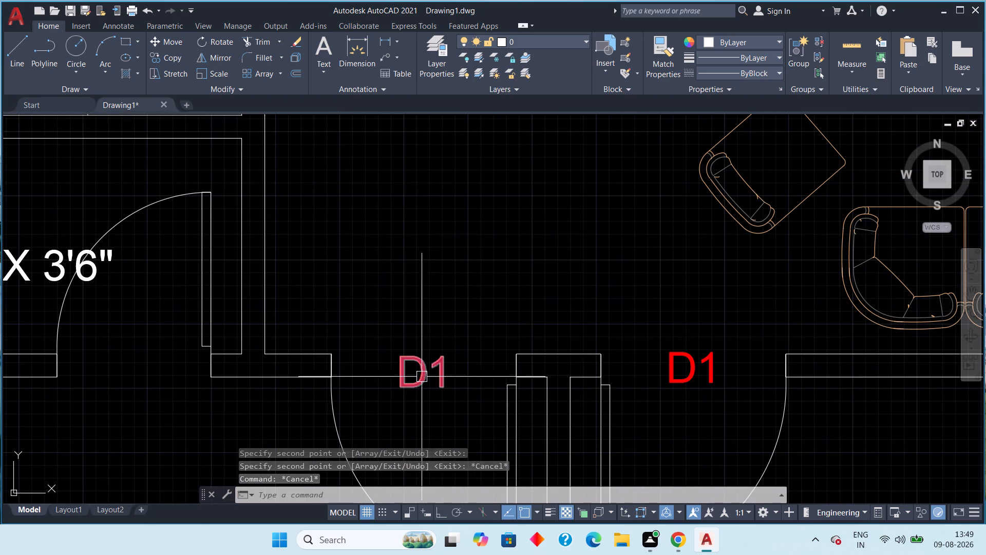
double_click(444, 370)
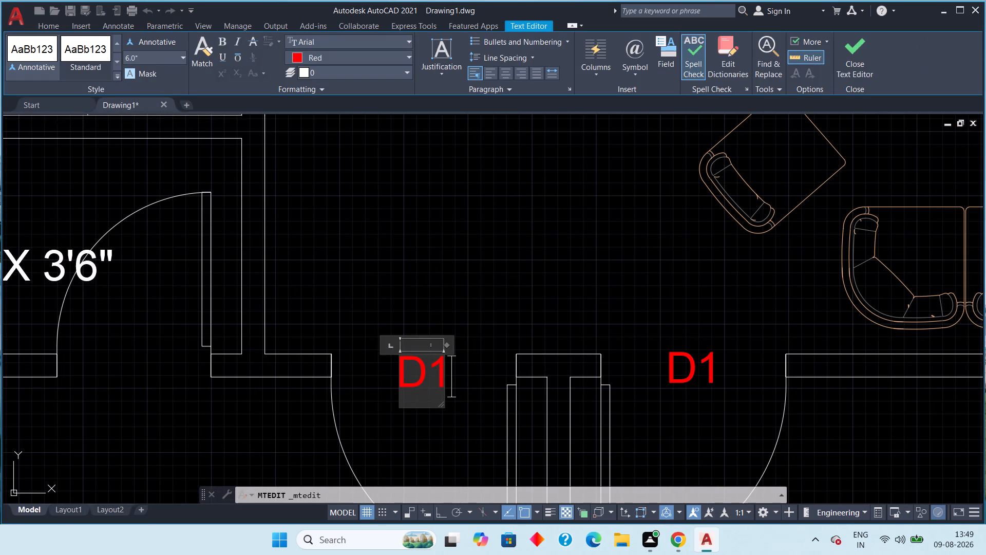
key("BackSpace")
key("2")
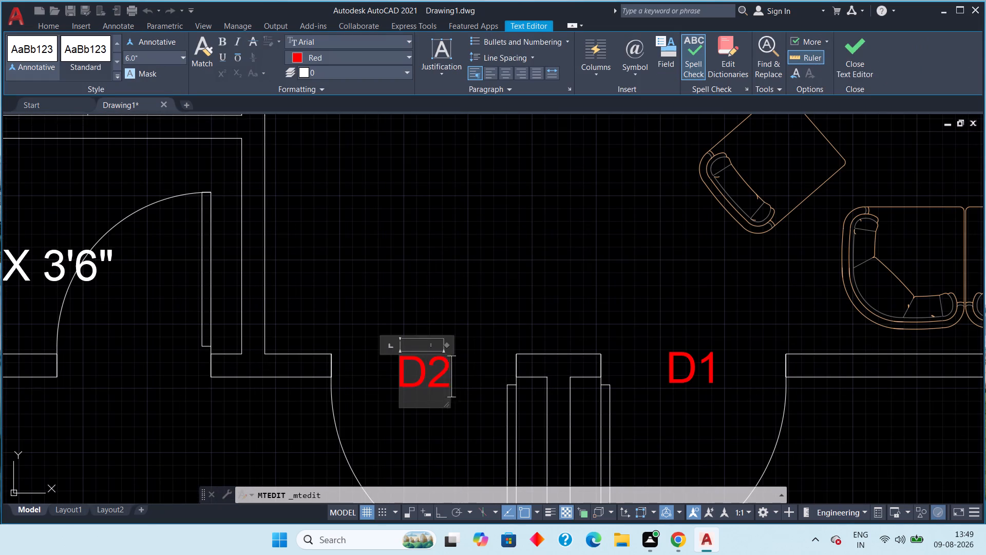
left_click(862, 47)
Change the label at the lower unit's east master bedroom door to D2.
double_click(714, 375)
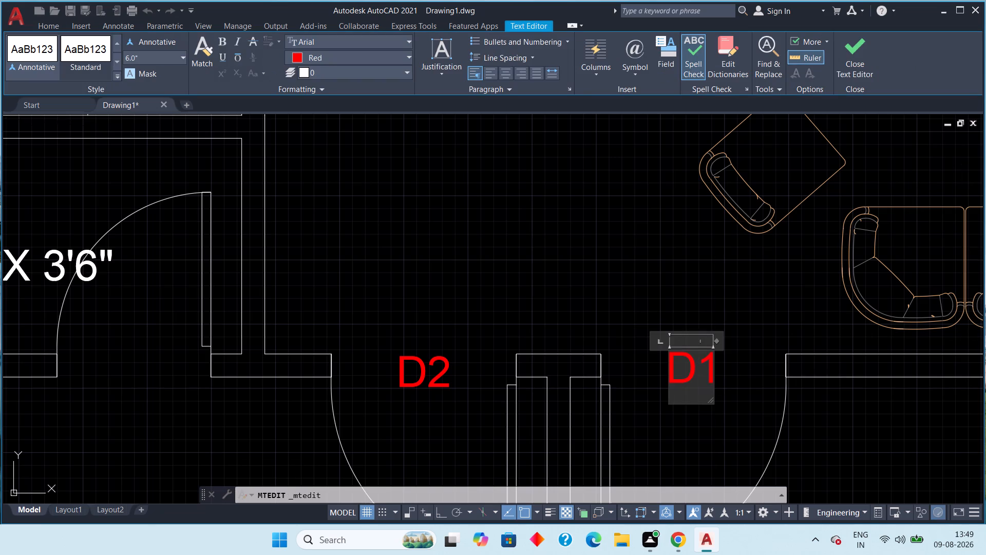
key("BackSpace")
key("2")
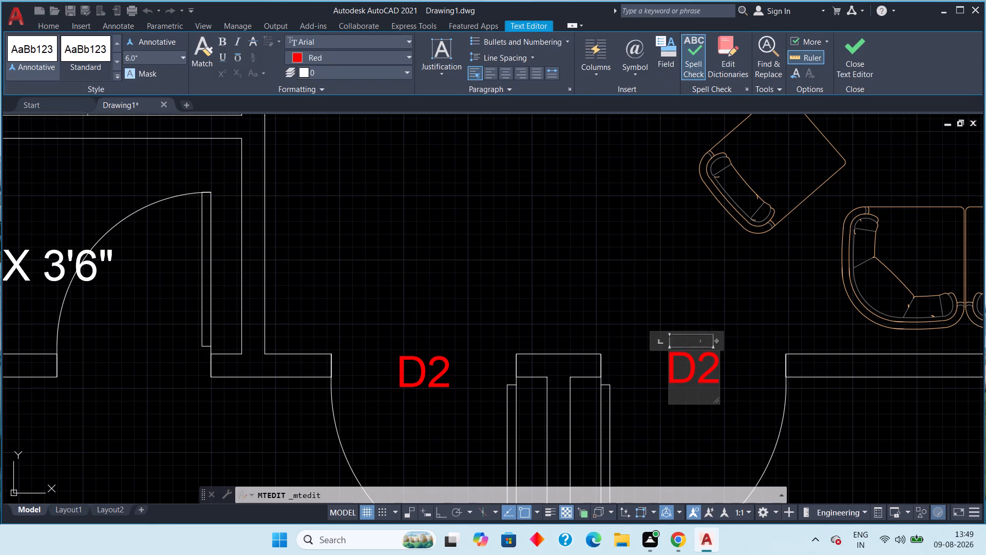
key("Return")
key("BackSpace")
left_click(847, 68)
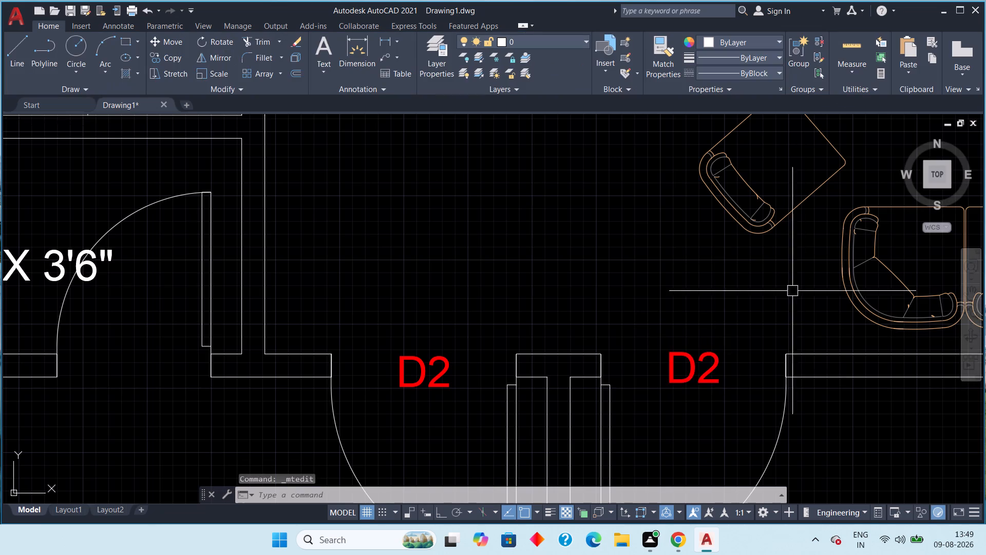
Change the label at the upper unit's west master bedroom door to D2.
scroll(766, 363, "down", 1)
scroll(679, 277, "down", 1)
middle_click_drag(679, 277, 553, 486)
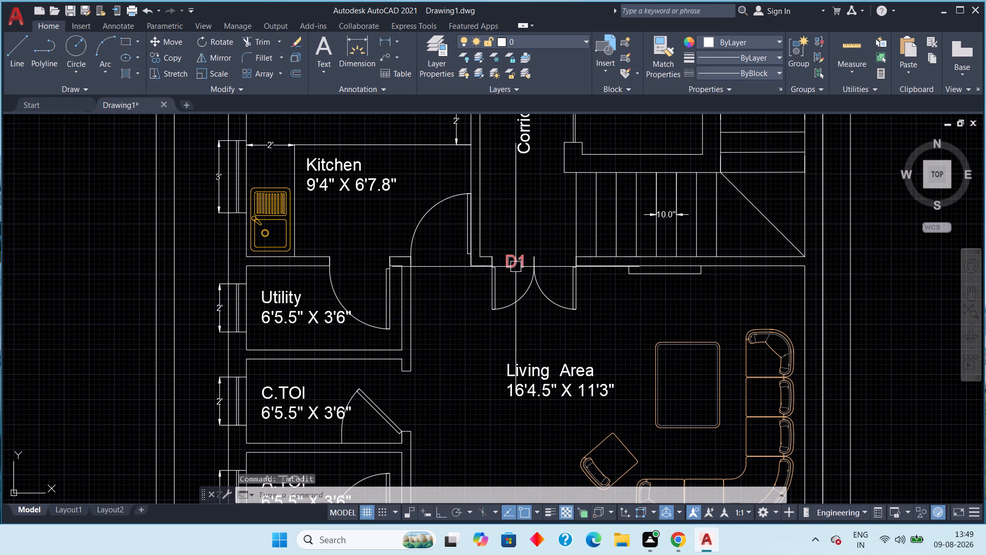
scroll(525, 236, "down", 2)
middle_click_drag(524, 223, 488, 421)
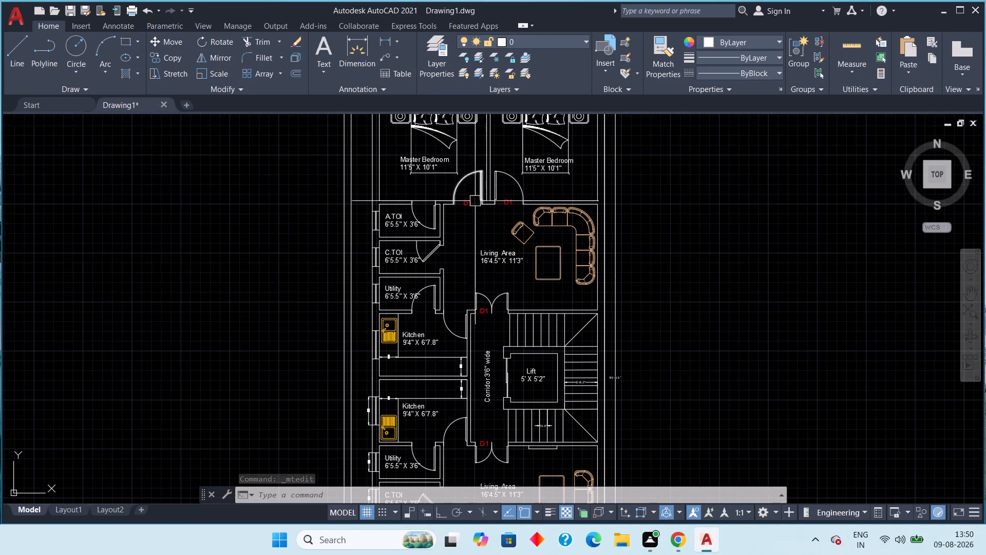
scroll(468, 205, "up", 3)
double_click(459, 198)
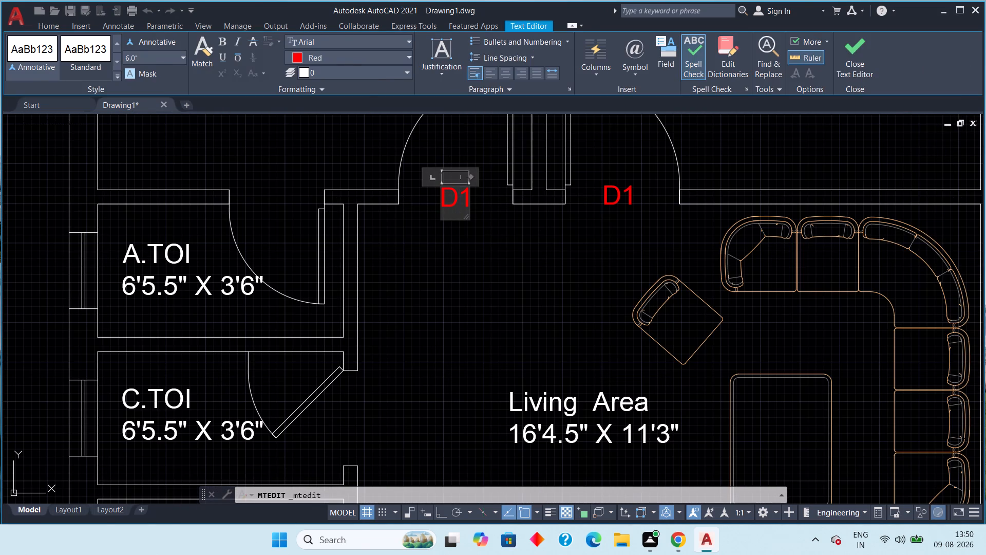
left_click(473, 200)
double_click(468, 201)
key("BackSpace")
key("2")
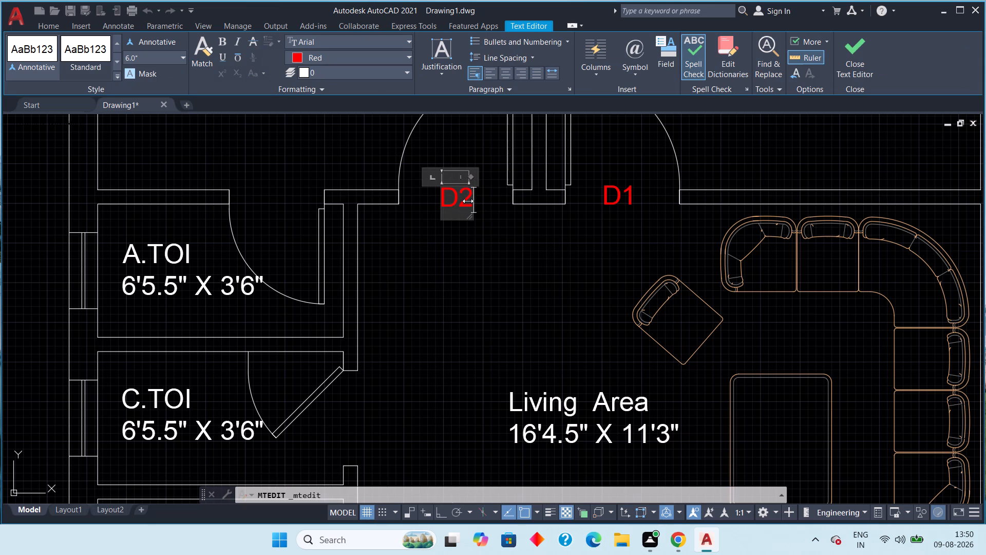
left_click(866, 51)
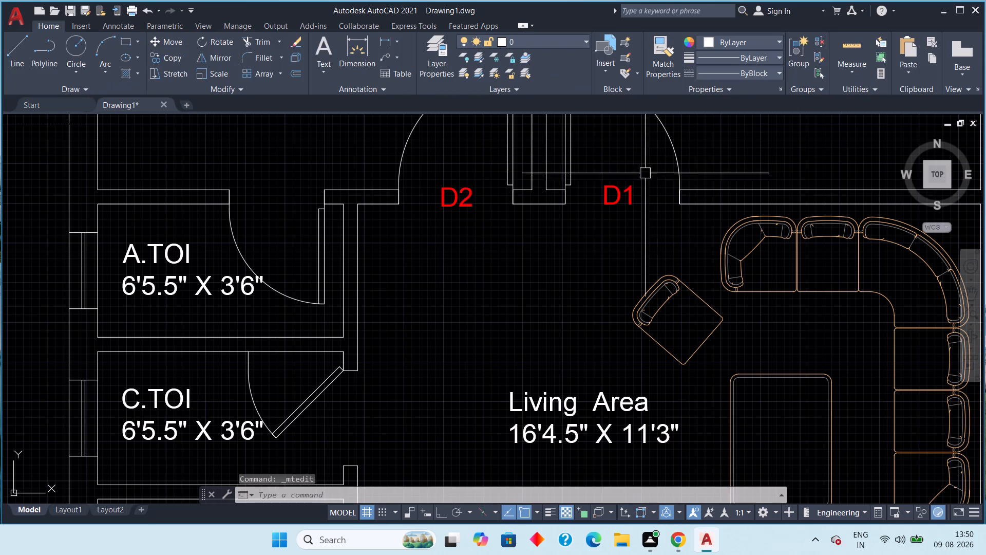
Change the label at the upper unit's east master bedroom door to D2.
double_click(618, 193)
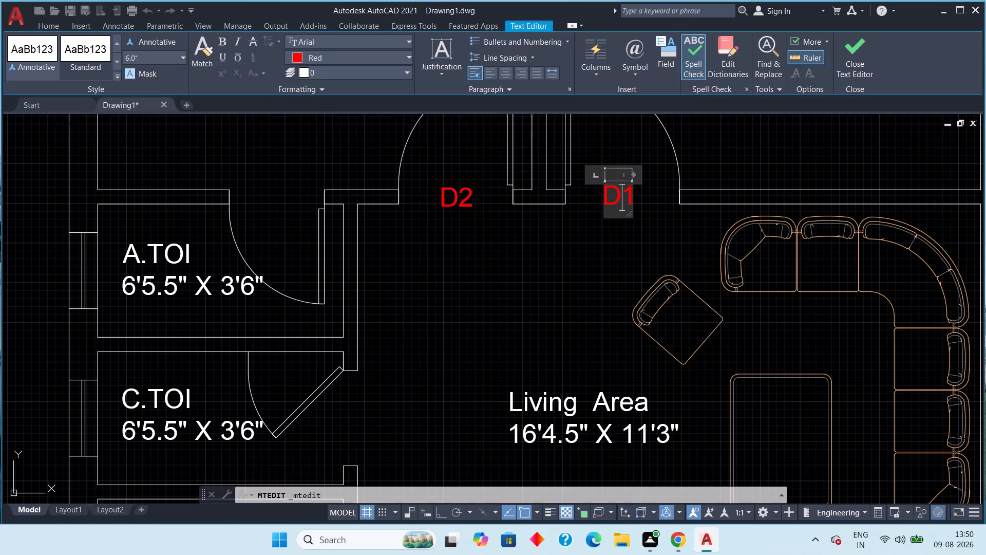
key("period")
key("BackSpace")
key("2")
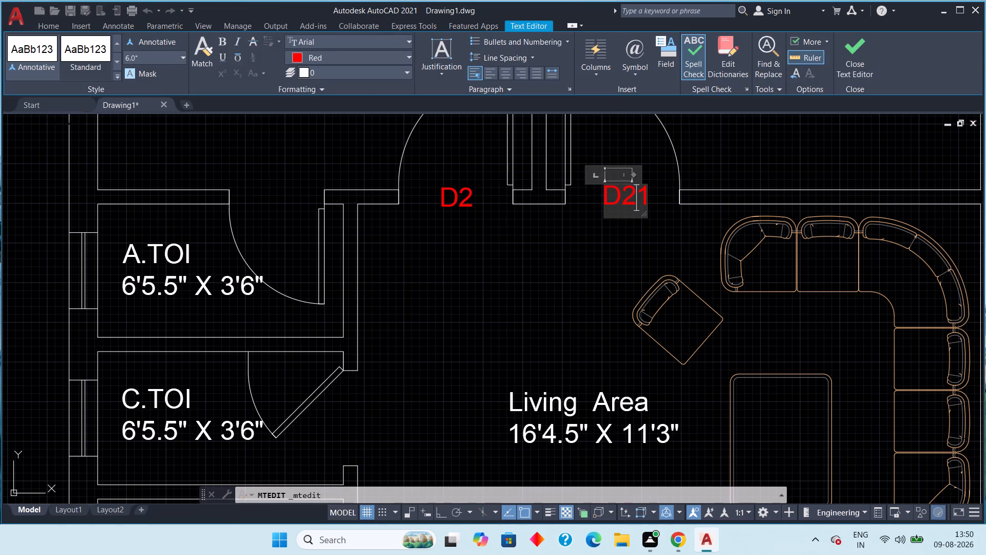
key("period")
key("BackSpace")
key("Right")
key("BackSpace")
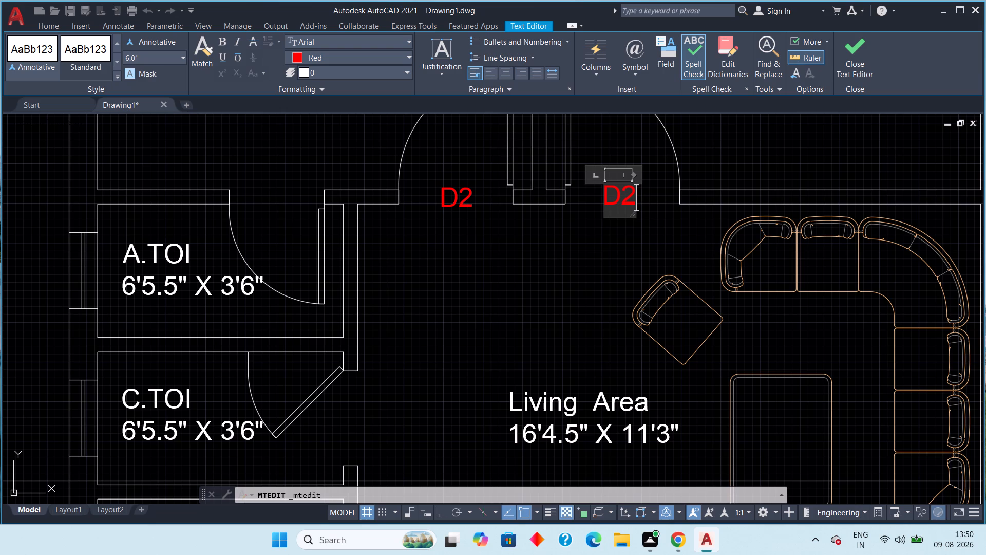
left_click(863, 59)
Copy the D2 label from the lower unit's west master bedroom door into the same unit's A.TOI door opening.
scroll(433, 322, "down", 2)
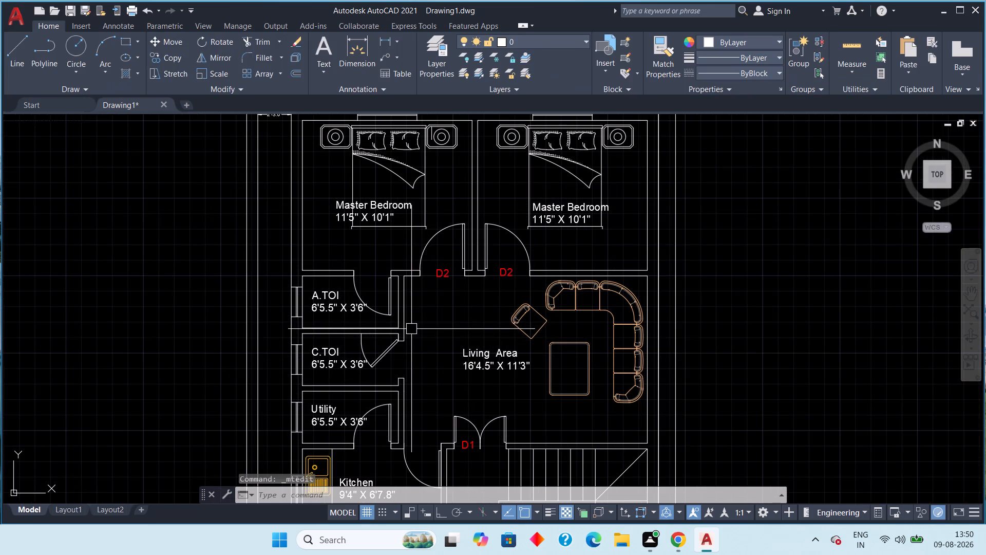
middle_click_drag(412, 337, 395, 149)
scroll(395, 150, "down", 1)
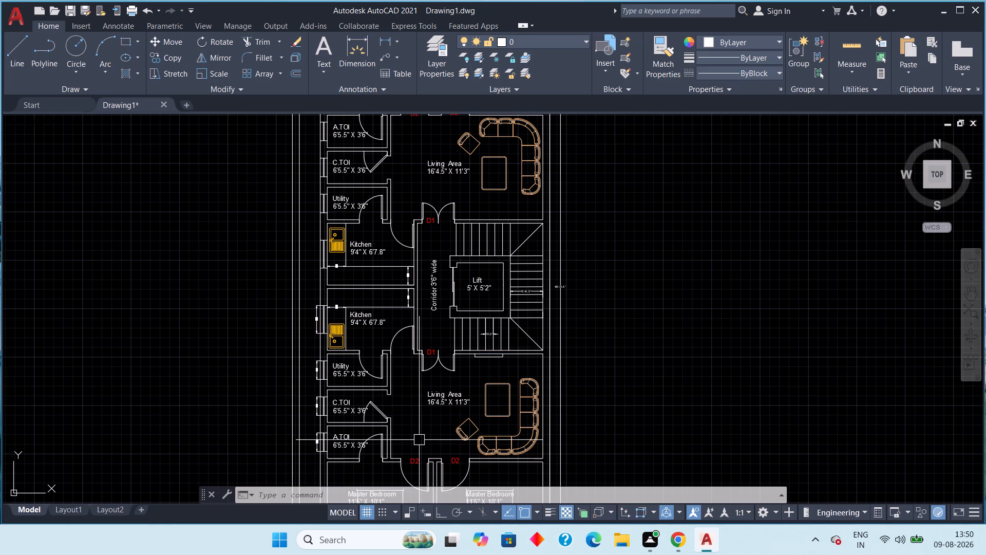
middle_click_drag(413, 431, 415, 315)
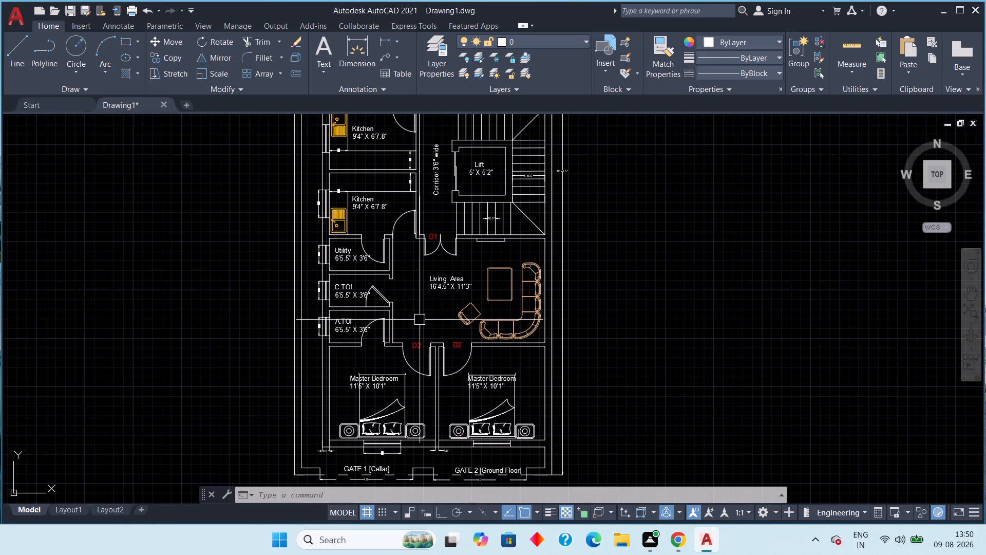
scroll(420, 320, "up", 3)
middle_click_drag(420, 320, 495, 296)
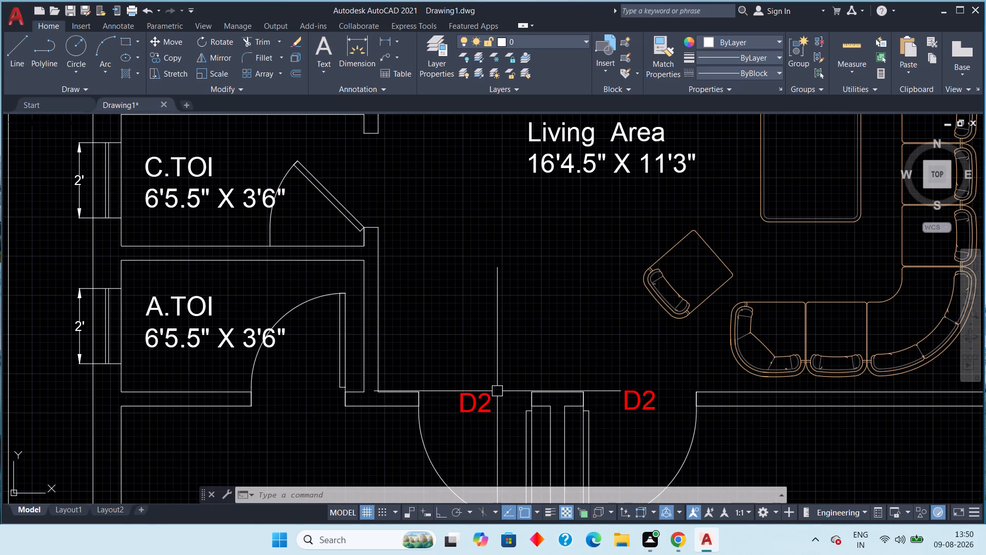
left_click_drag(502, 383, 492, 386)
left_click(451, 413)
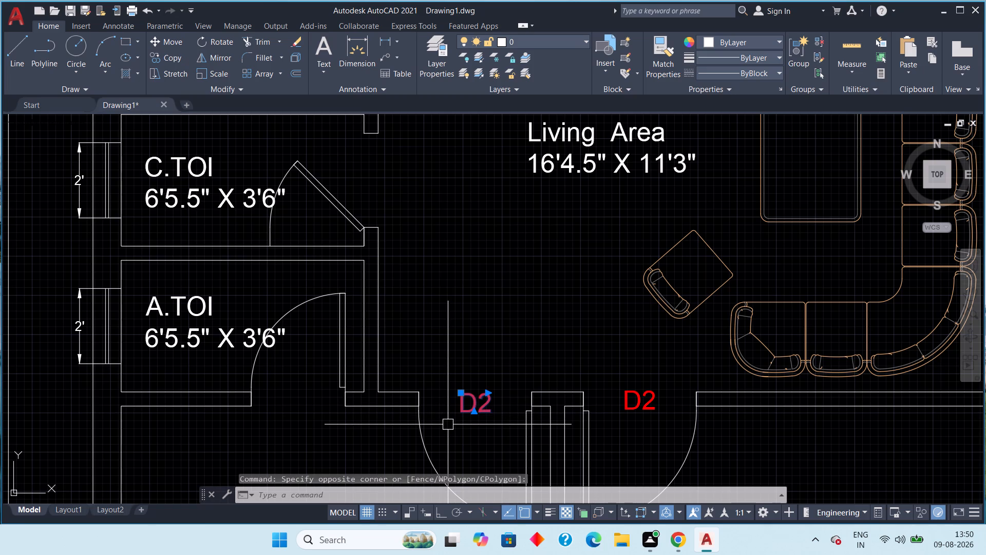
type("co")
key("space")
scroll(460, 415, "up", 2)
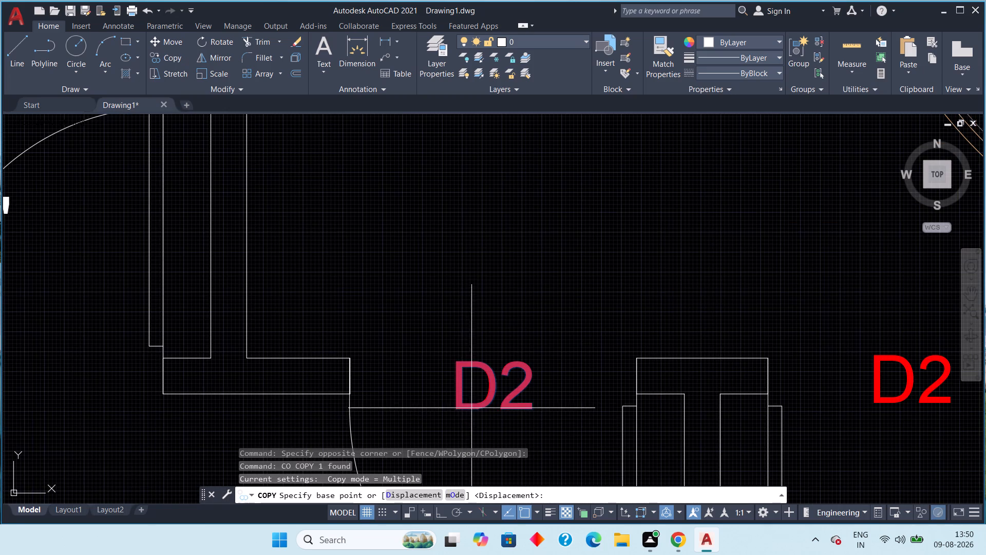
left_click(455, 409)
middle_click_drag(394, 403, 593, 397)
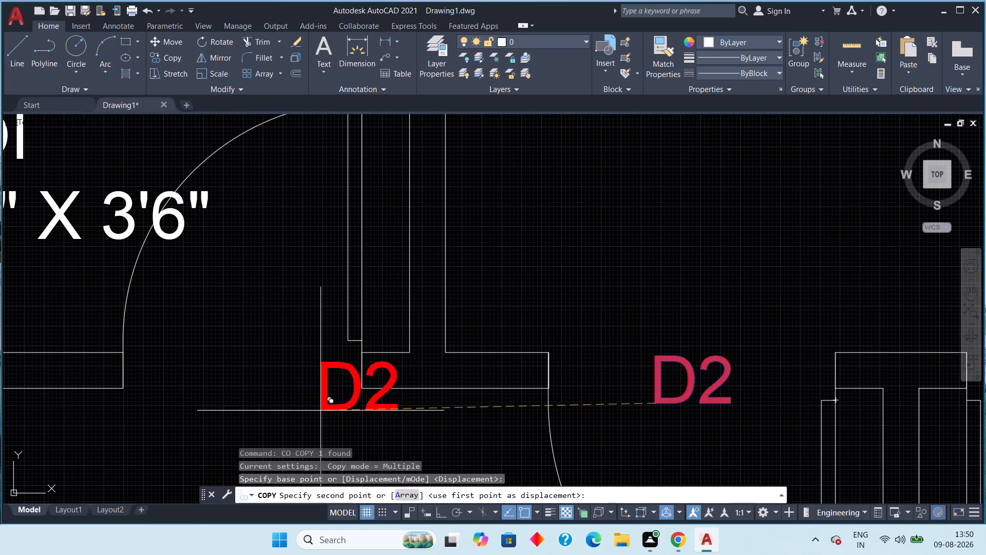
left_click(193, 390)
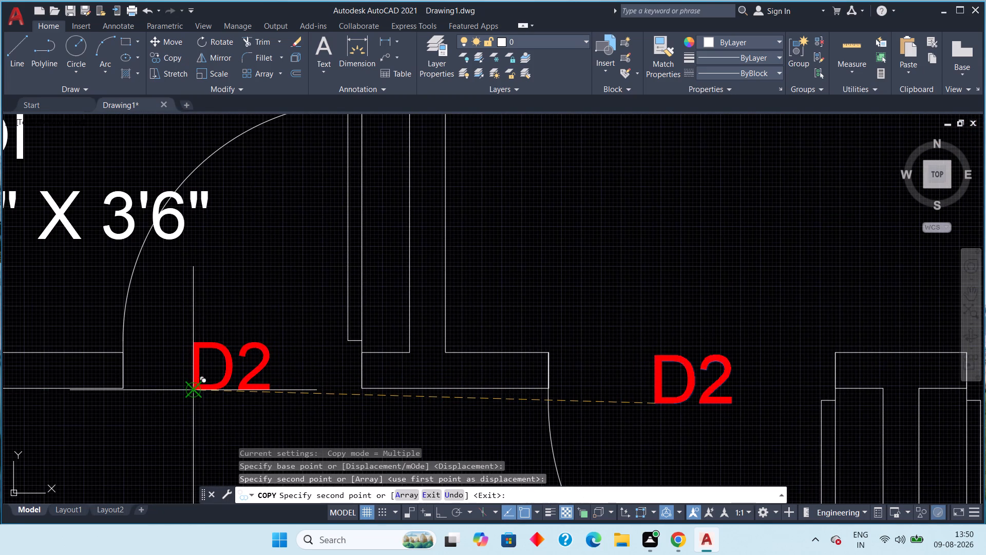
Place further copies of the D2 label at the lower unit's C.TOI, Utility and Kitchen door openings.
scroll(245, 318, "down", 2)
middle_click_drag(240, 276, 311, 445)
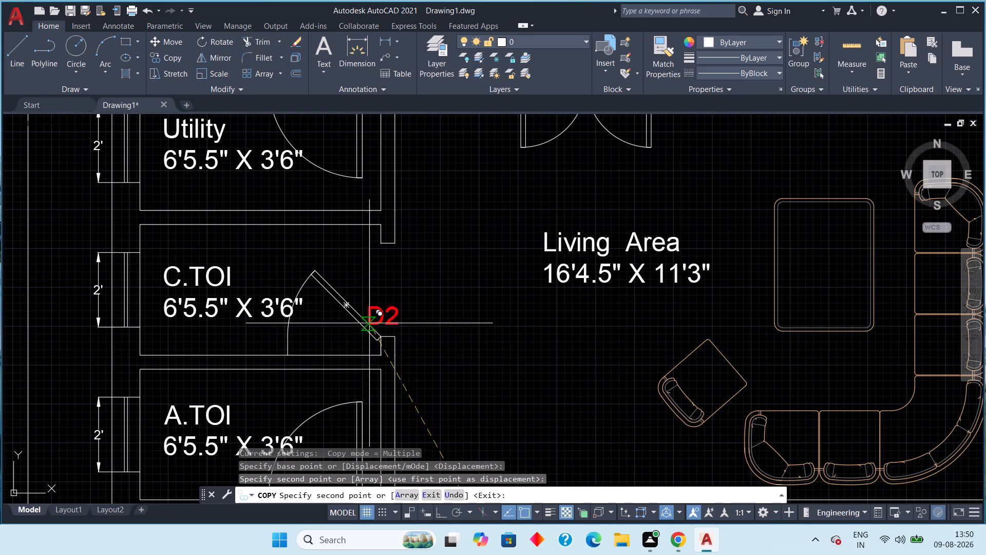
left_click(375, 298)
middle_click_drag(413, 261, 412, 319)
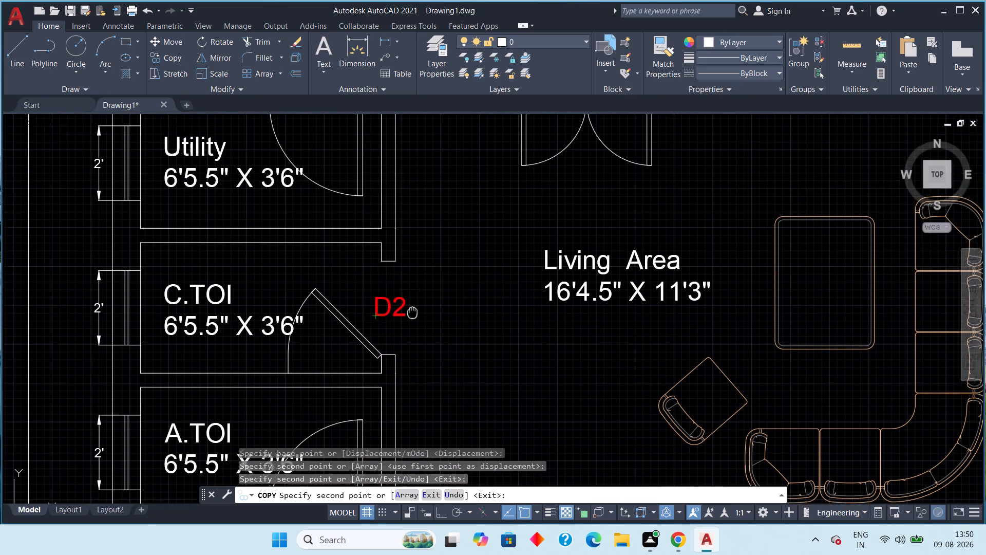
middle_click_drag(412, 319, 400, 378)
middle_click_drag(361, 229, 358, 327)
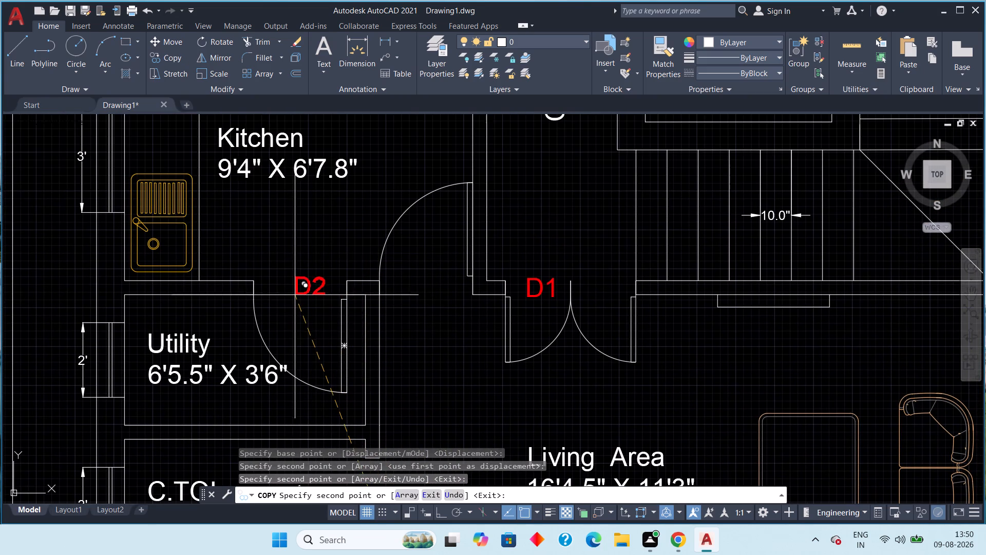
left_click(290, 297)
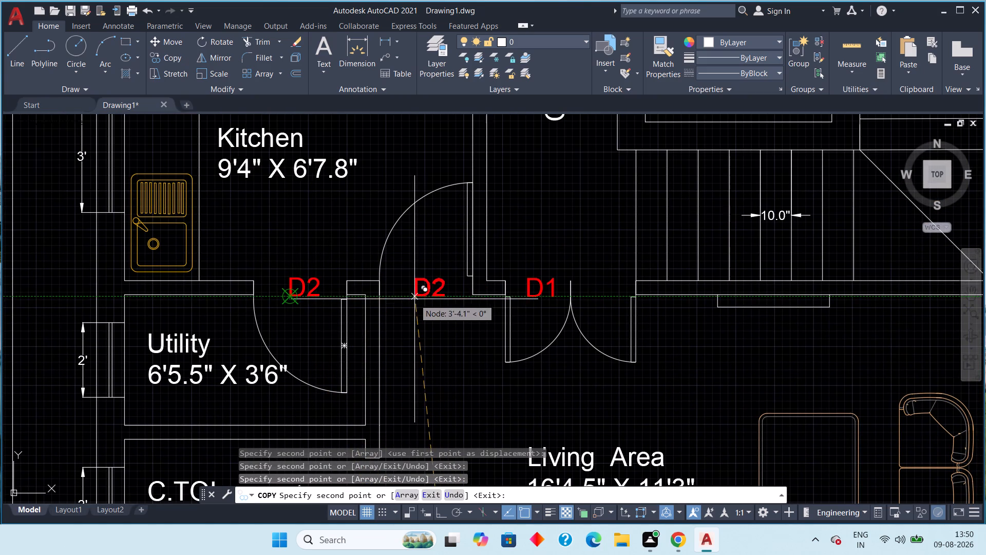
left_click(414, 299)
Place copies of the D2 label at the upper unit's Utility, C.TOI and A.TOI door openings.
scroll(501, 315, "down", 2)
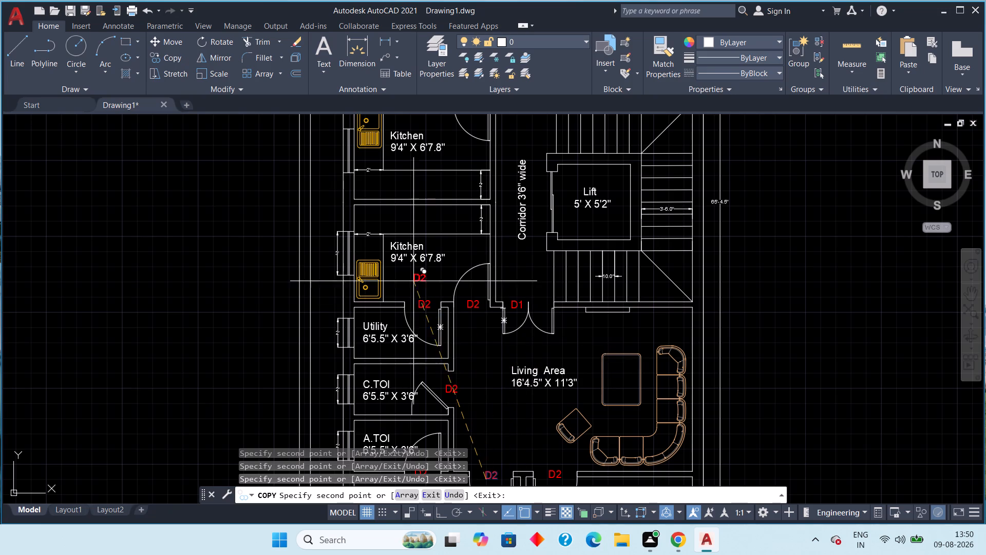
middle_click_drag(414, 192, 301, 402)
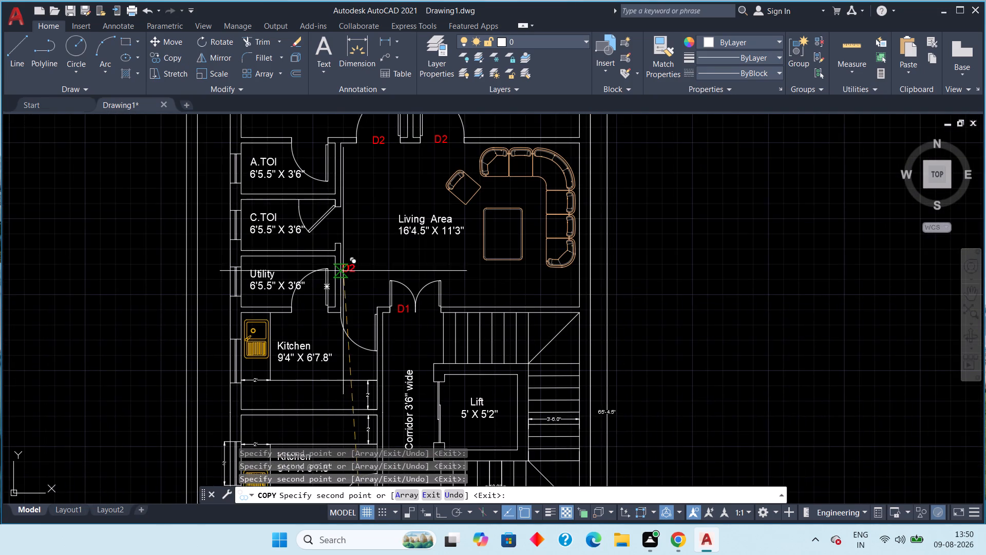
scroll(300, 315, "up", 2)
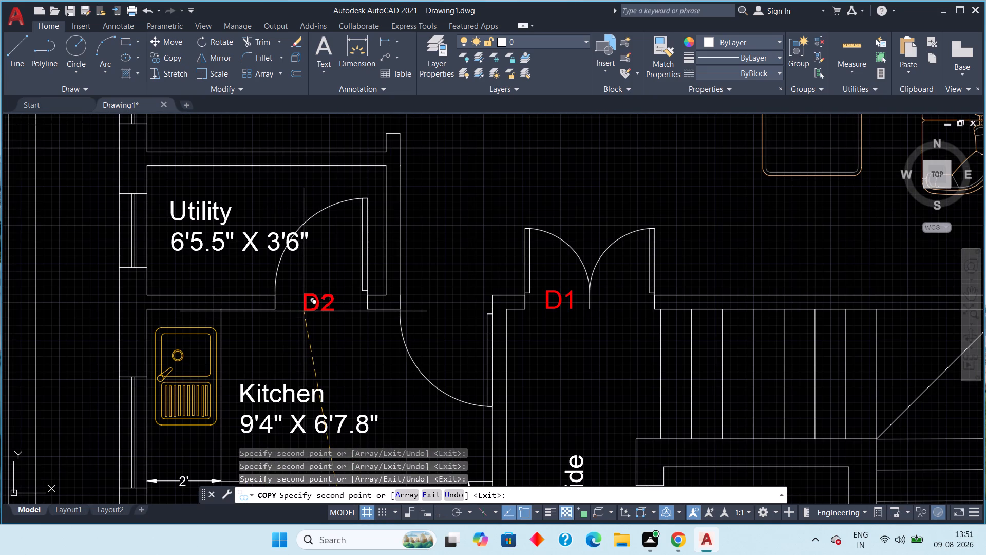
left_click(304, 311)
middle_click_drag(299, 324, 270, 455)
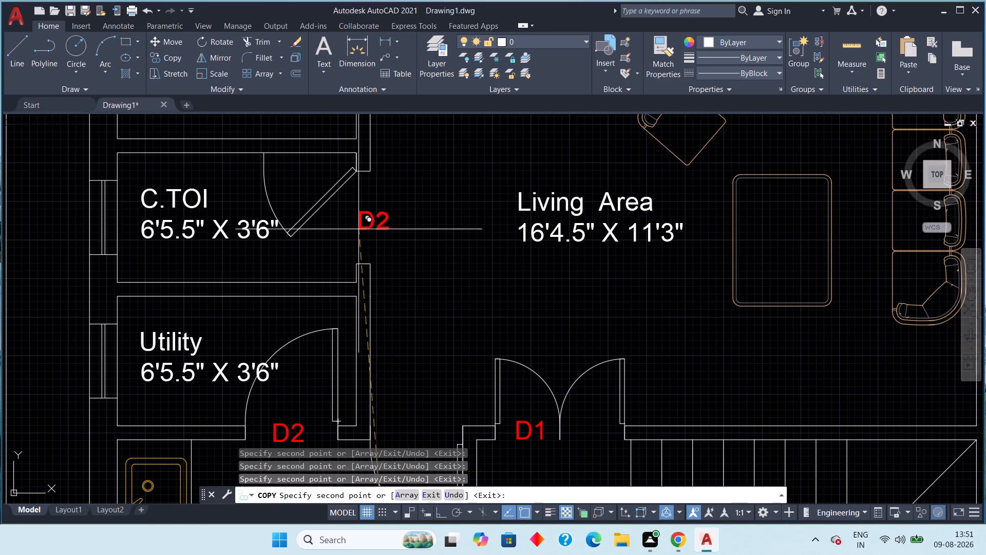
left_click(351, 228)
middle_click_drag(410, 231, 404, 423)
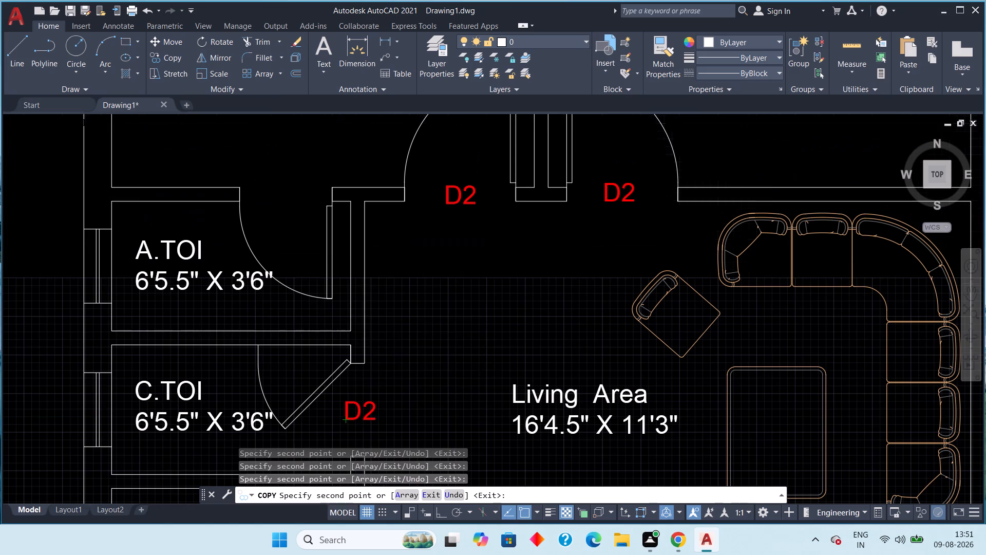
left_click(271, 207)
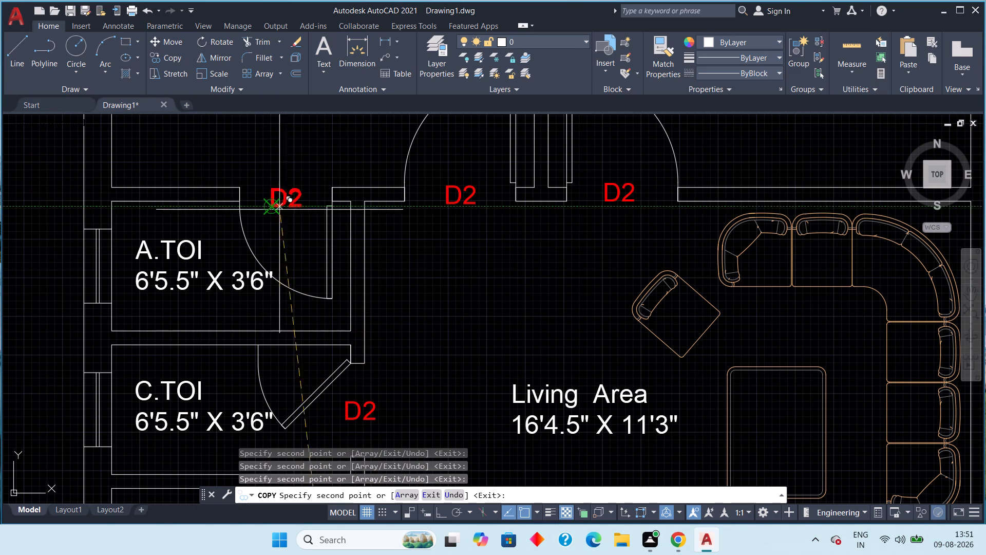
Place a last copy of the D2 label in the upper unit's Kitchen door opening and end the copy.
scroll(425, 336, "down", 2)
middle_click_drag(437, 340, 455, 250)
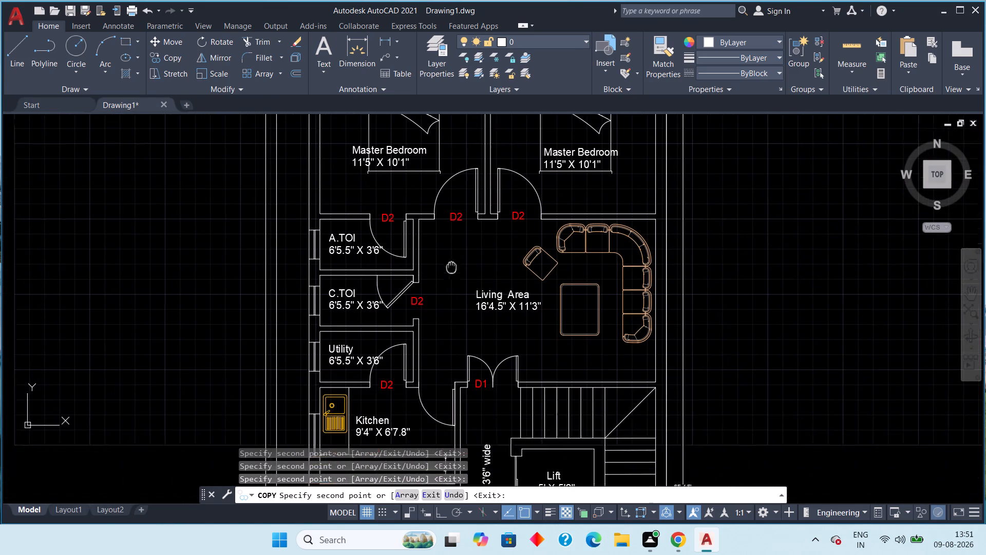
middle_click_drag(455, 250, 458, 233)
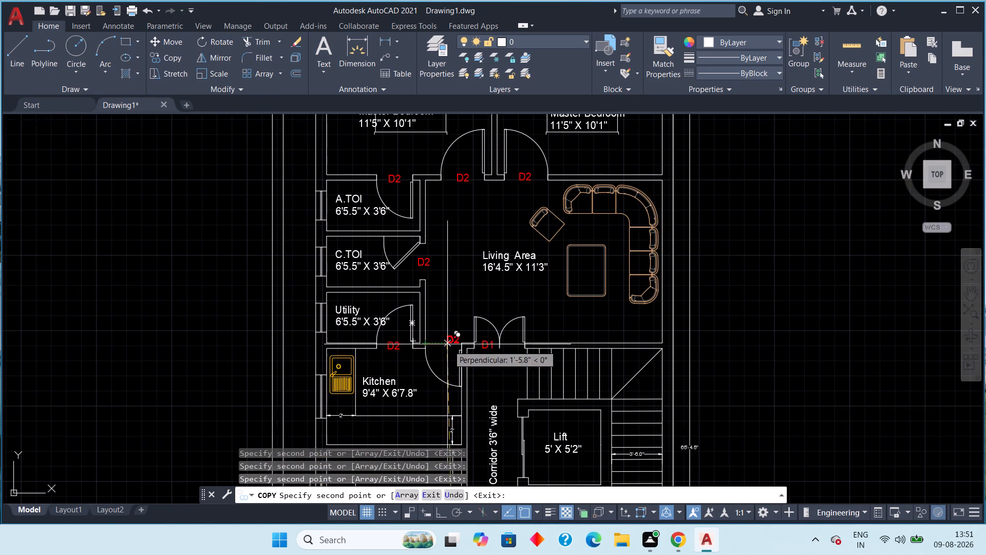
scroll(450, 347, "up", 2)
scroll(450, 347, "down", 2)
scroll(444, 354, "up", 2)
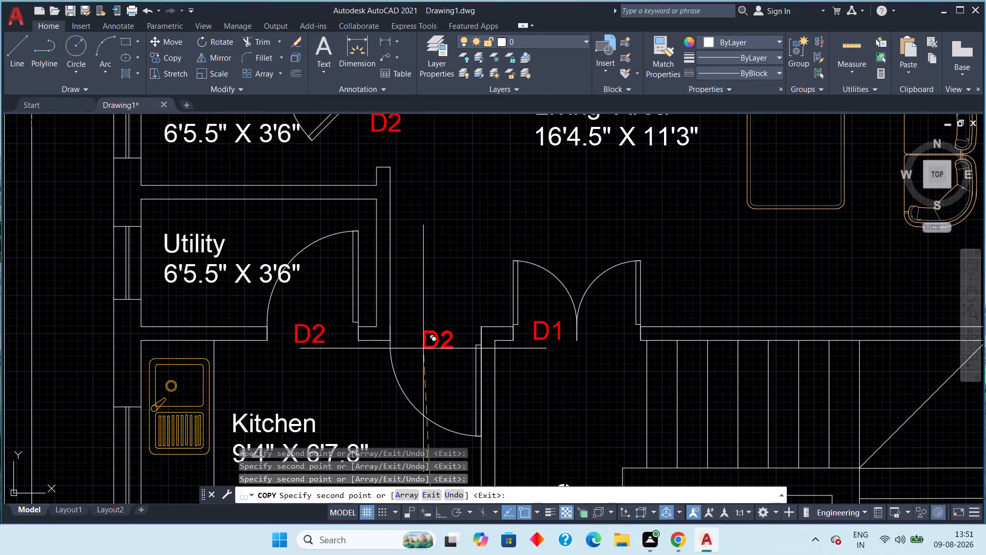
left_click(423, 348)
key("Escape")
key("Escape")
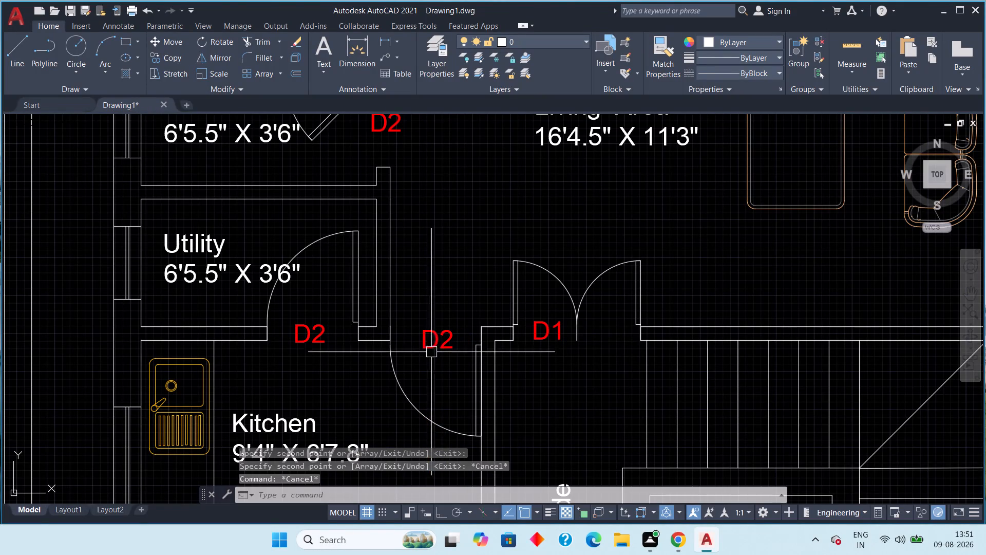
Change the door label at the upper unit's Kitchen entrance, beside the D1 entrance door, to D3.
double_click(446, 345)
key("period")
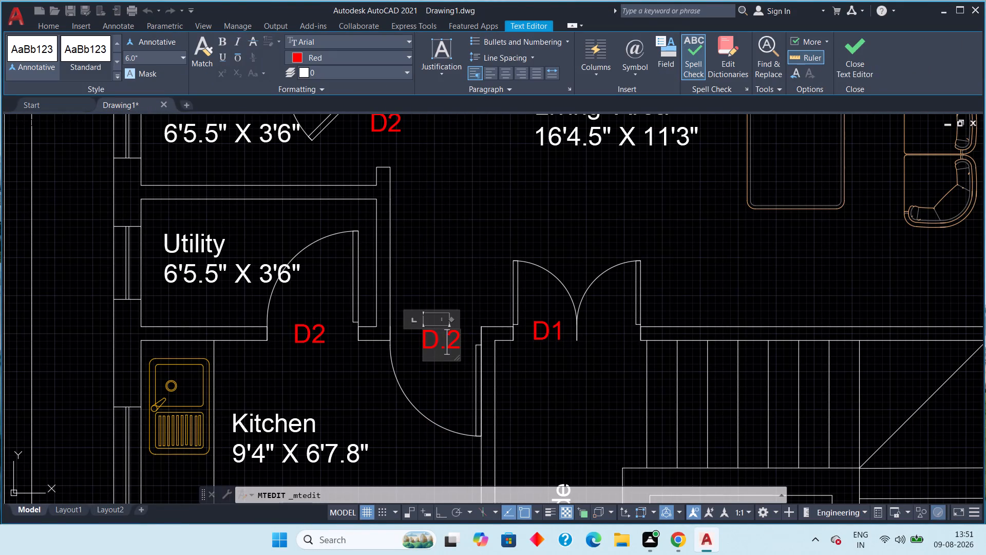
key("BackSpace")
key("3")
key("period")
key("BackSpace")
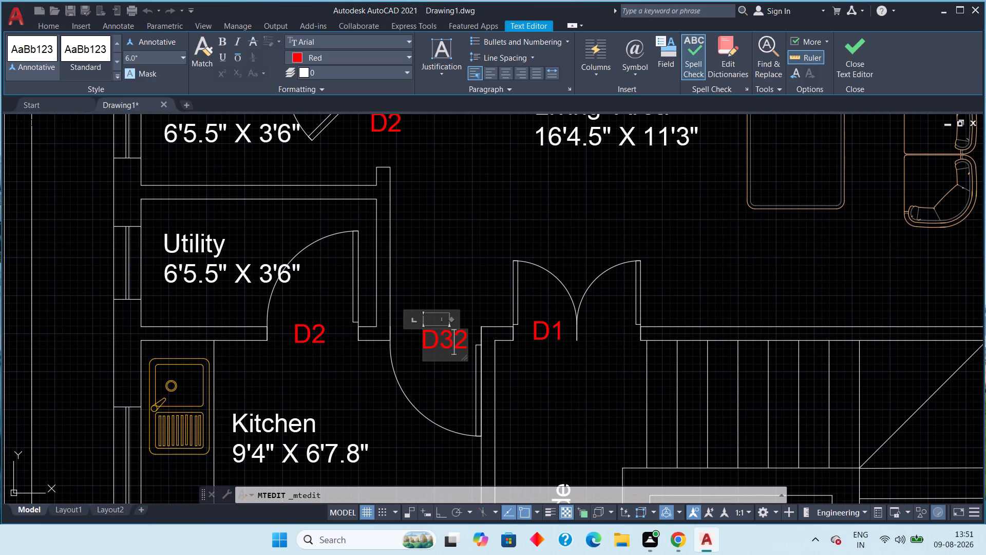
key("period")
key("BackSpace")
key("Right")
key("BackSpace")
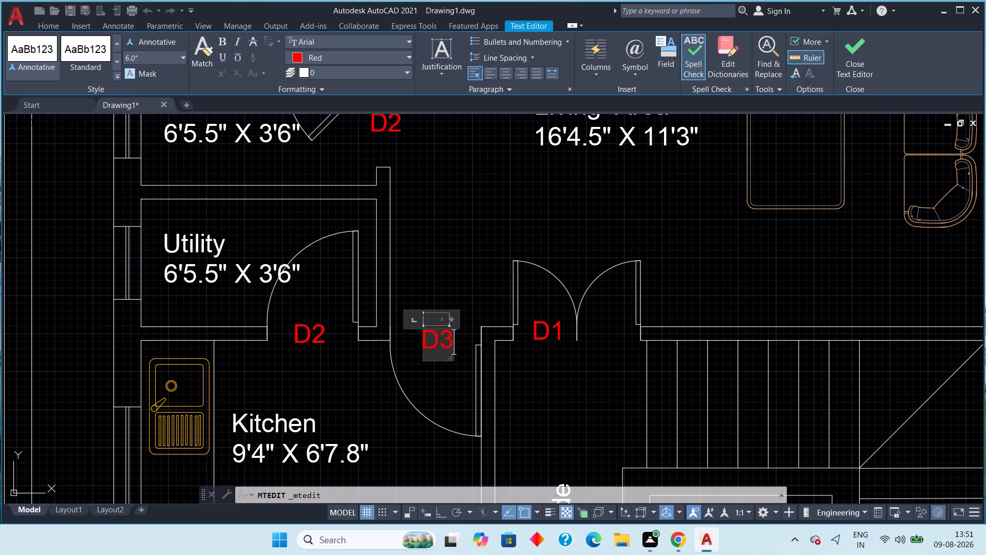
left_click(845, 60)
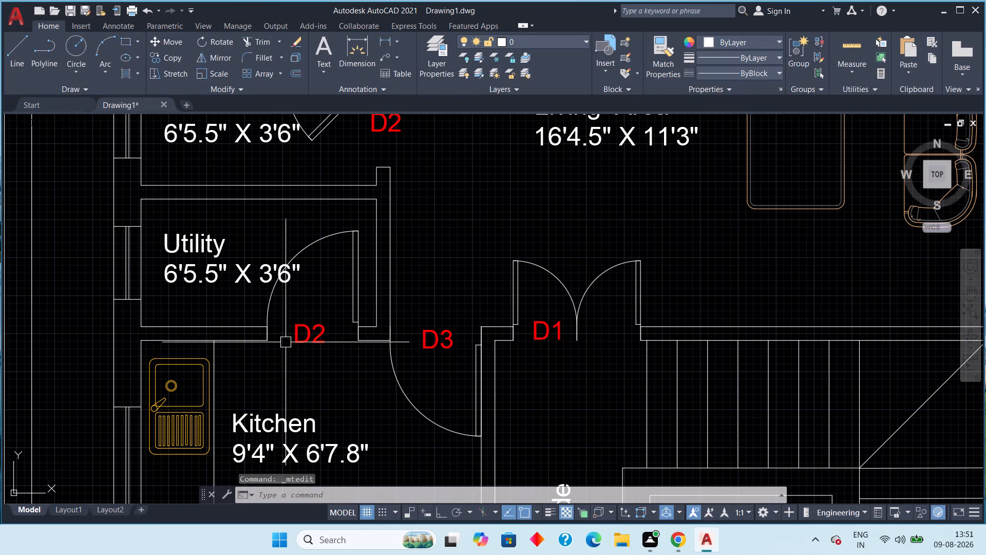
Change the door label at the upper unit's Utility opening to D3.
double_click(315, 337)
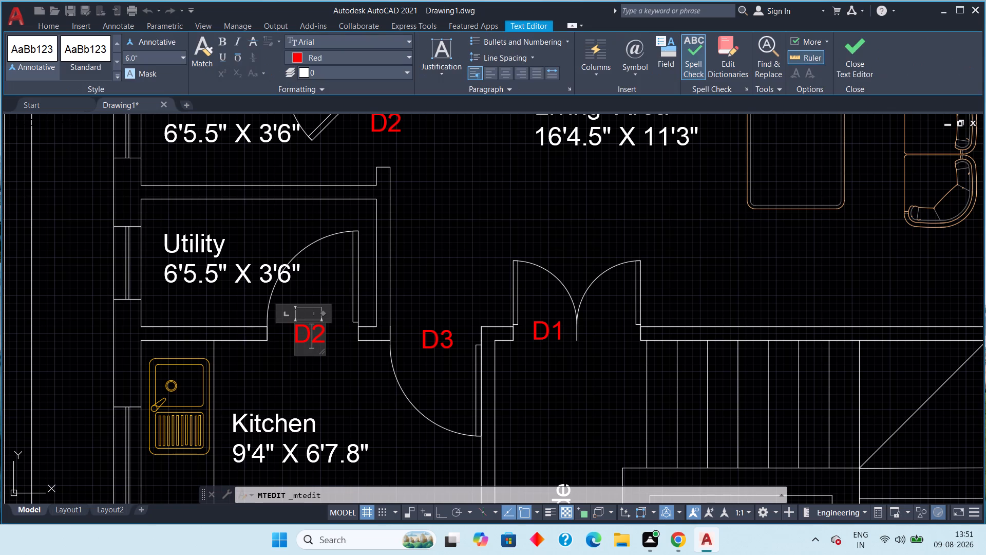
key("Right")
key("BackSpace")
key("3")
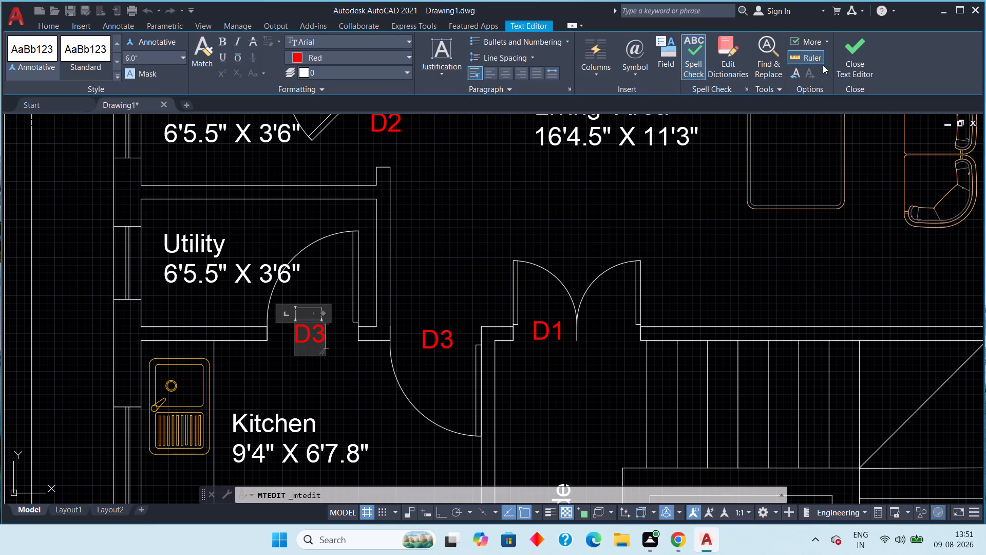
left_click(852, 51)
Change the door label at the upper unit's C.TOI opening to D3.
middle_click_drag(373, 271, 368, 399)
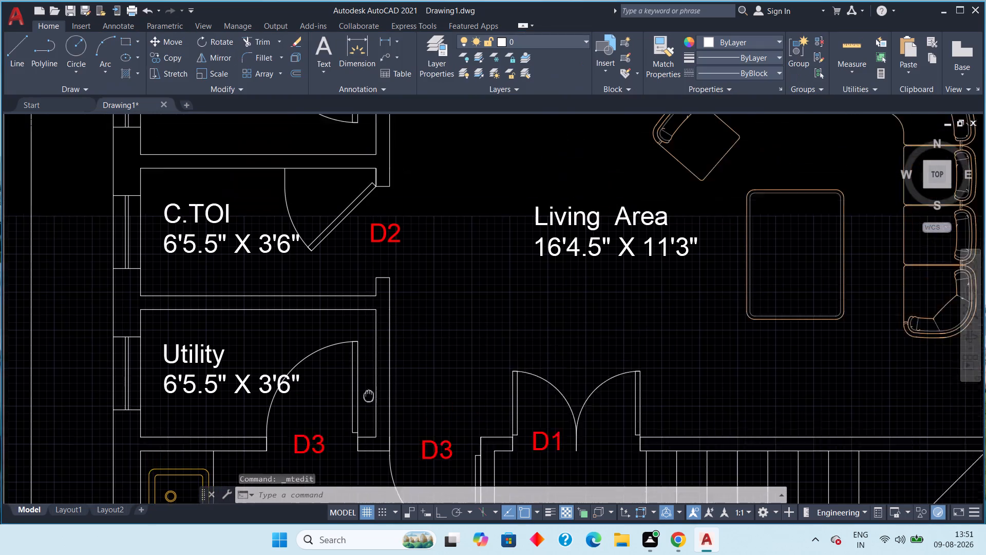
middle_click_drag(368, 399, 367, 401)
double_click(383, 254)
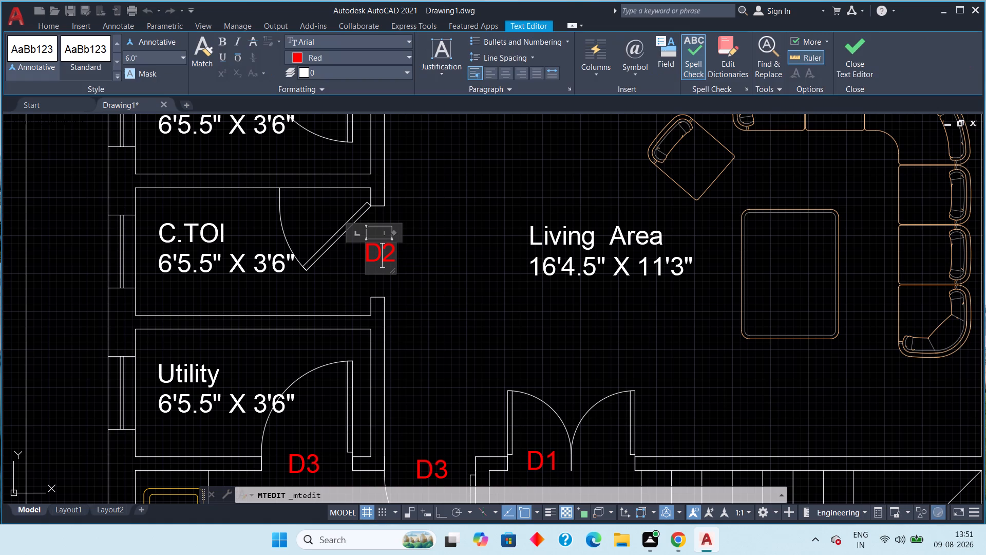
key("Right")
key("BackSpace")
key("3")
left_click(846, 60)
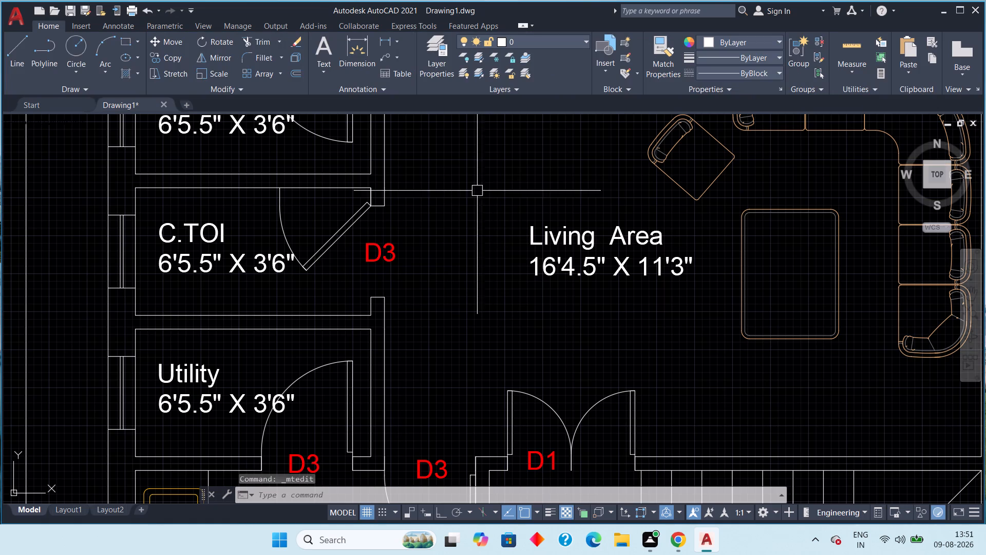
Change the door label at the upper unit's A.TOI opening to D3.
middle_click_drag(466, 196, 447, 381)
double_click(292, 229)
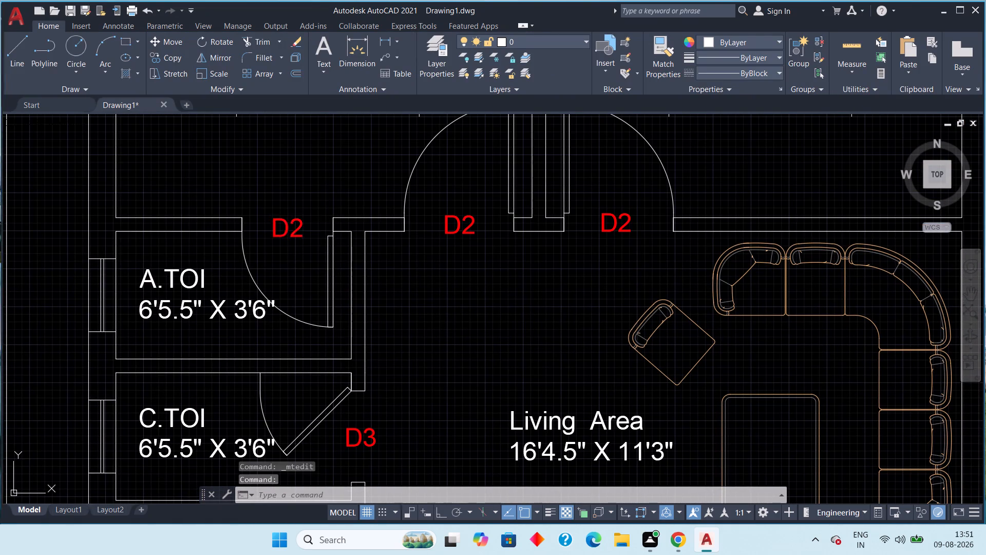
key("Right")
key("BackSpace")
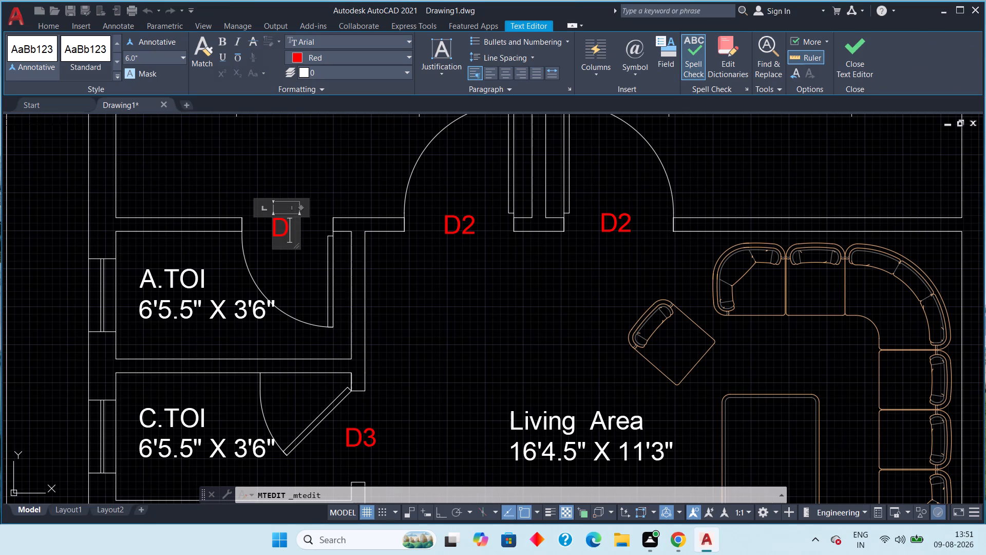
key("3")
left_click(857, 66)
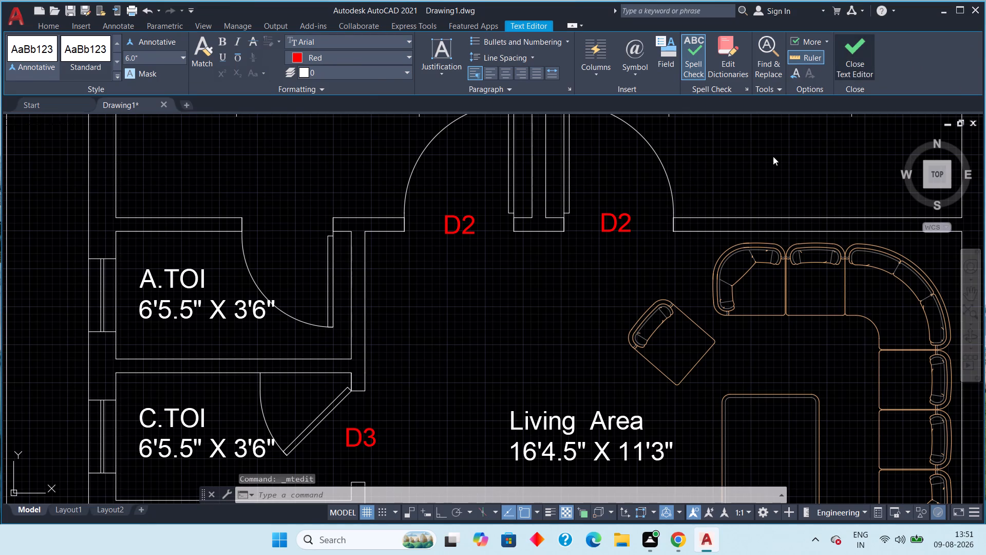
Change the door label at the lower unit's Kitchen entrance, beside the D1 entrance door, to D3.
scroll(490, 224, "down", 1)
scroll(430, 313, "down", 1)
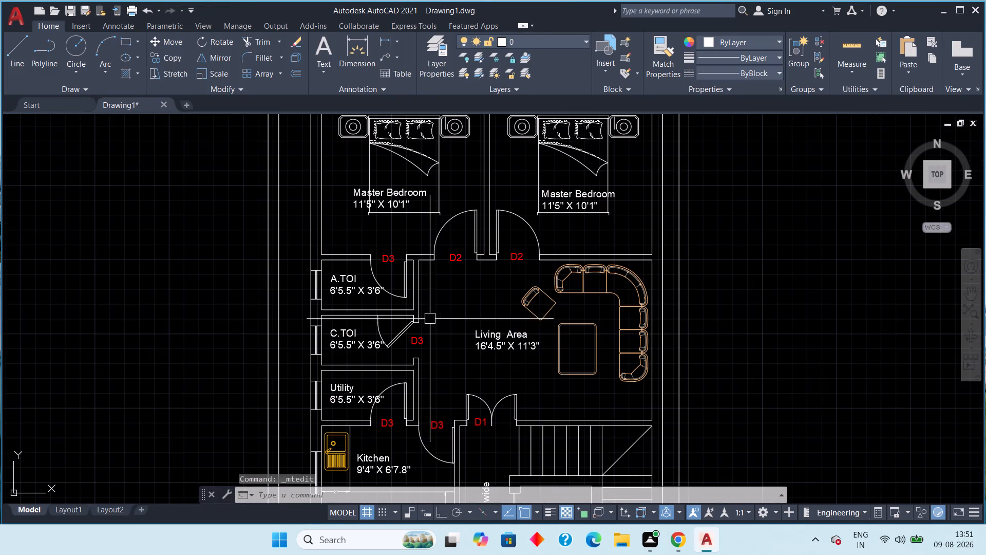
middle_click_drag(423, 338, 416, 350)
middle_click_drag(380, 330, 366, 253)
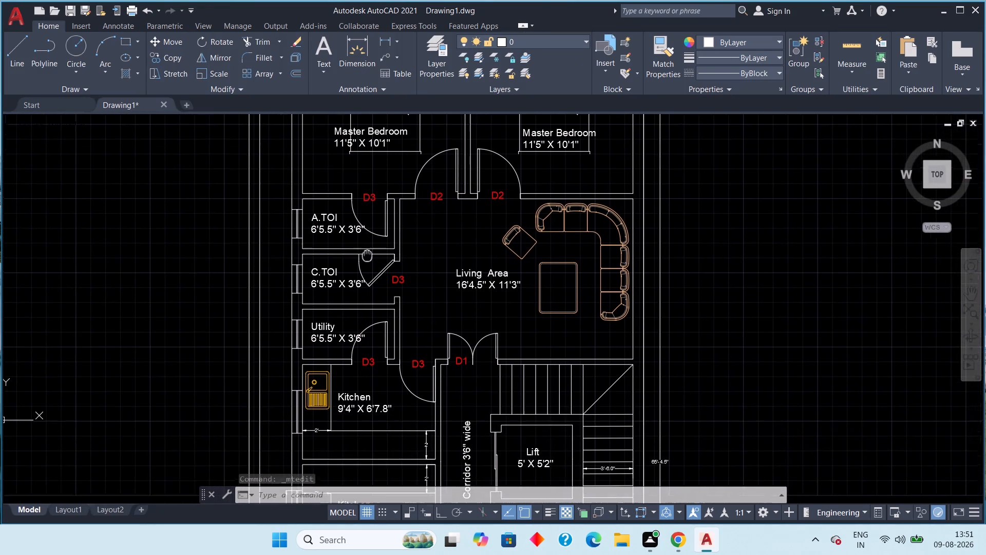
middle_click_drag(366, 253, 365, 246)
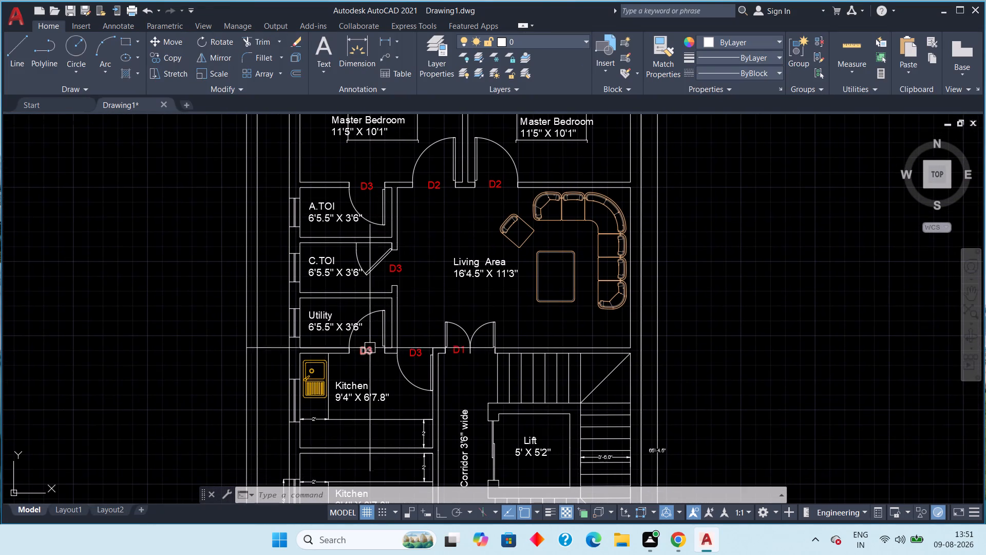
middle_click_drag(417, 402, 405, 177)
scroll(405, 176, "down", 1)
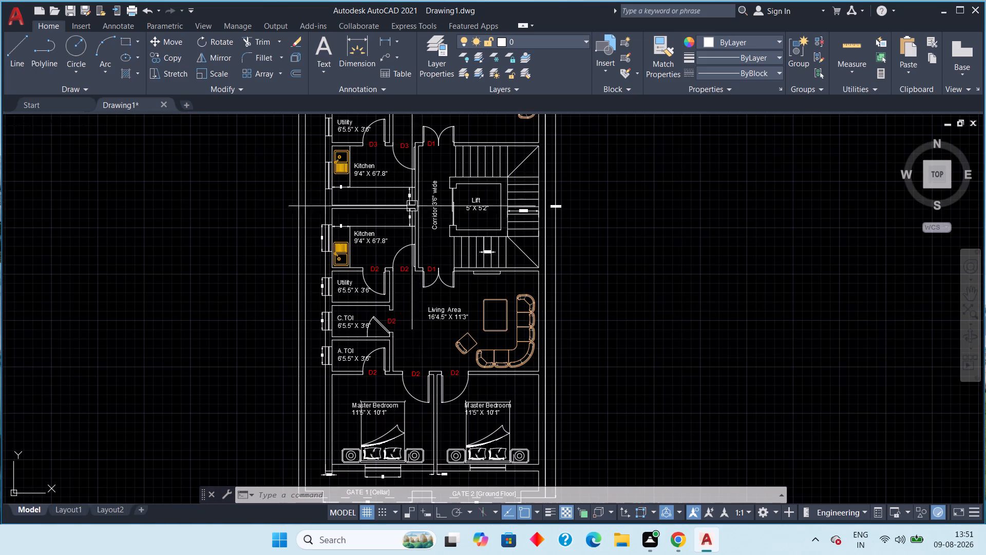
scroll(375, 274, "up", 1)
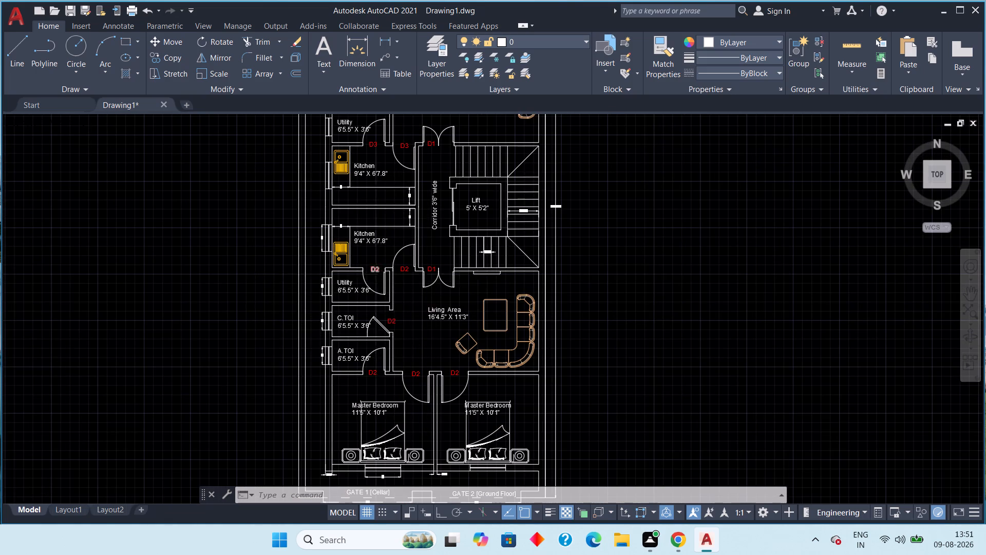
scroll(375, 274, "up", 3)
scroll(374, 274, "down", 2)
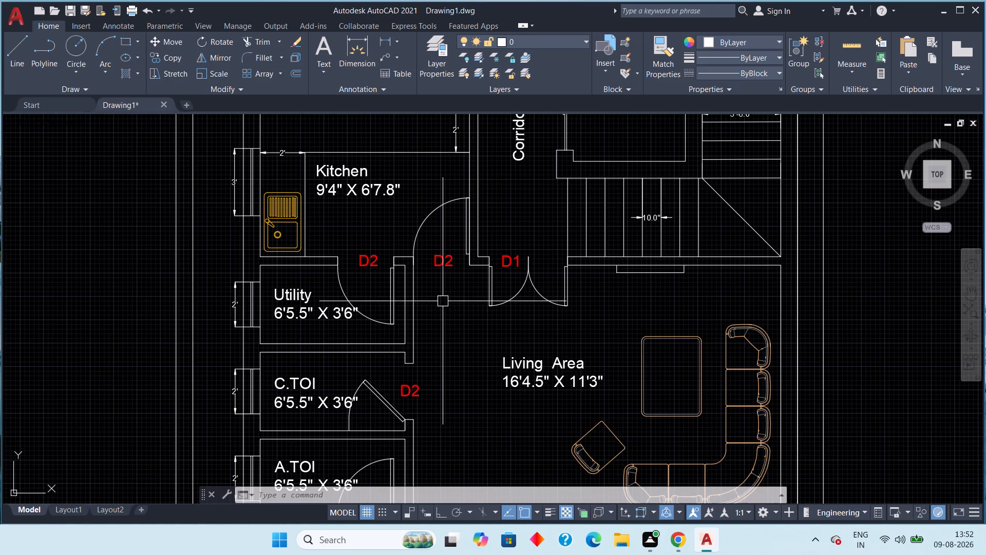
double_click(442, 263)
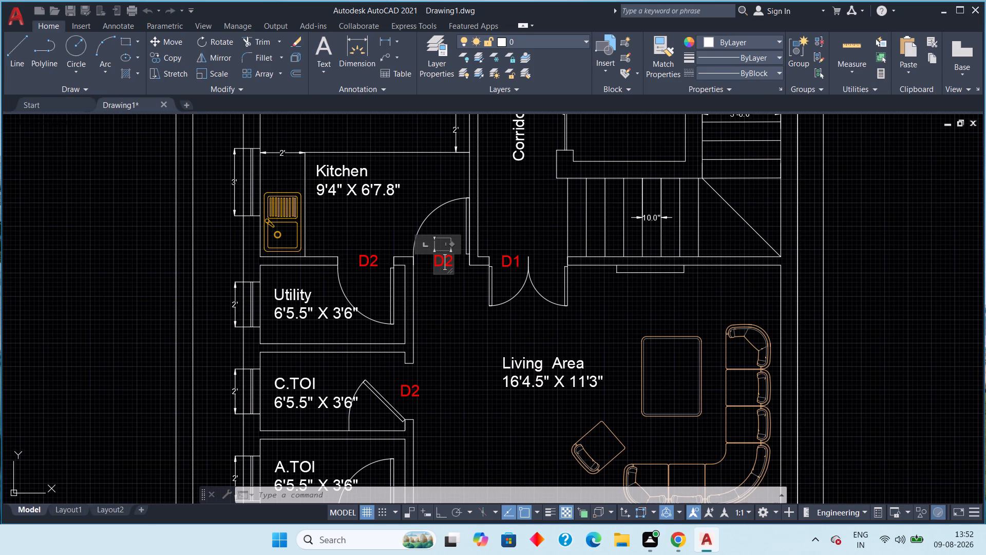
key("Right")
key("BackSpace")
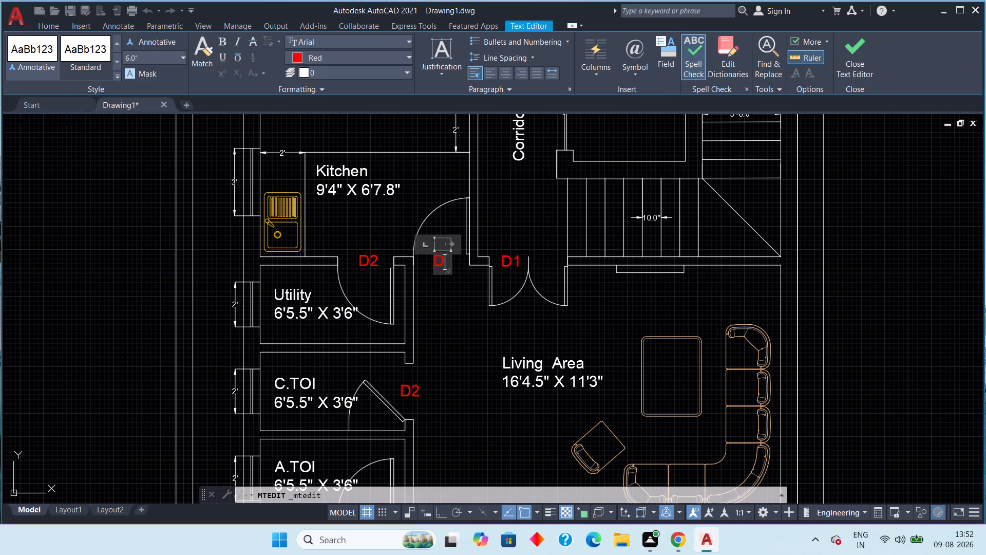
key("3")
key("Return")
key("BackSpace")
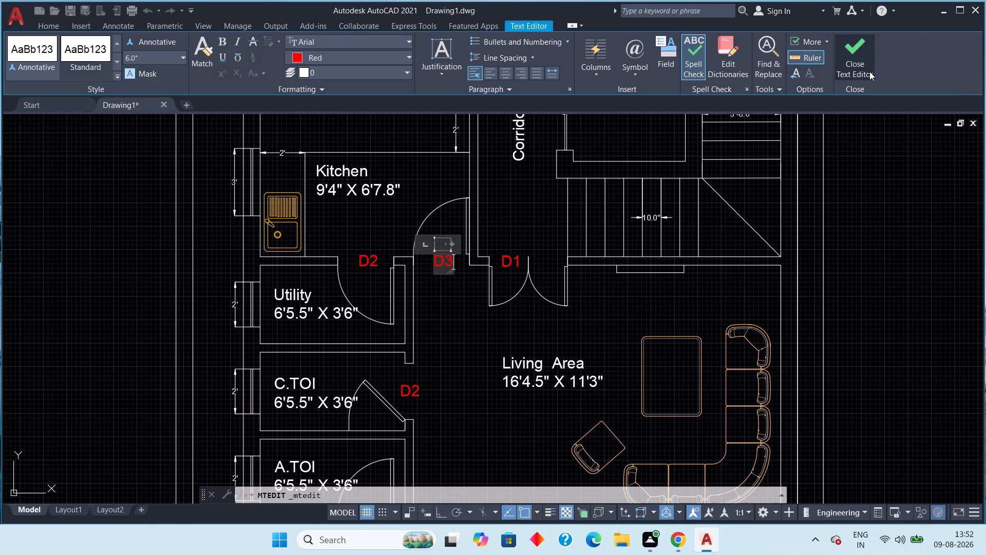
left_click(869, 71)
Change the door labels at the lower unit's Utility and C.TOI openings to D3.
double_click(377, 260)
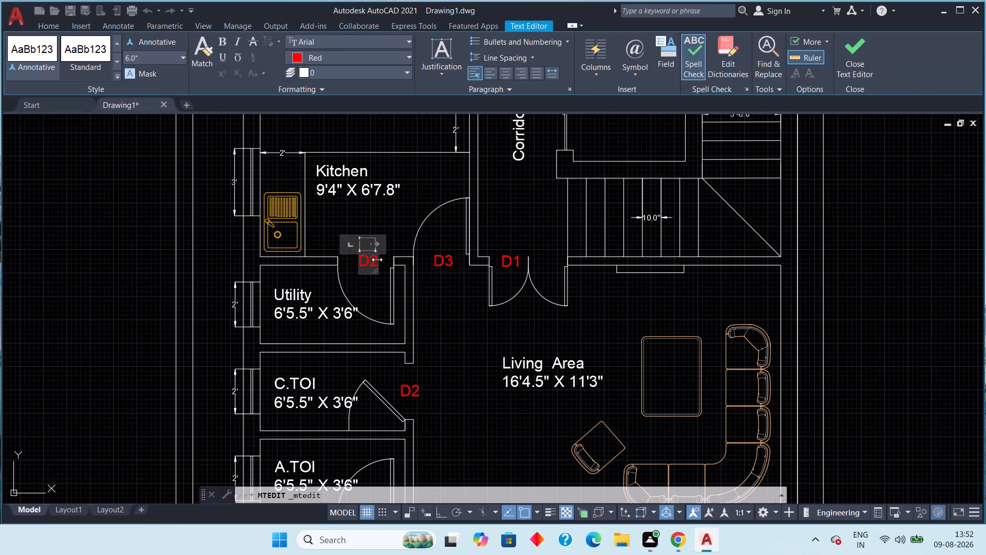
key("BackSpace")
key("3")
left_click(846, 59)
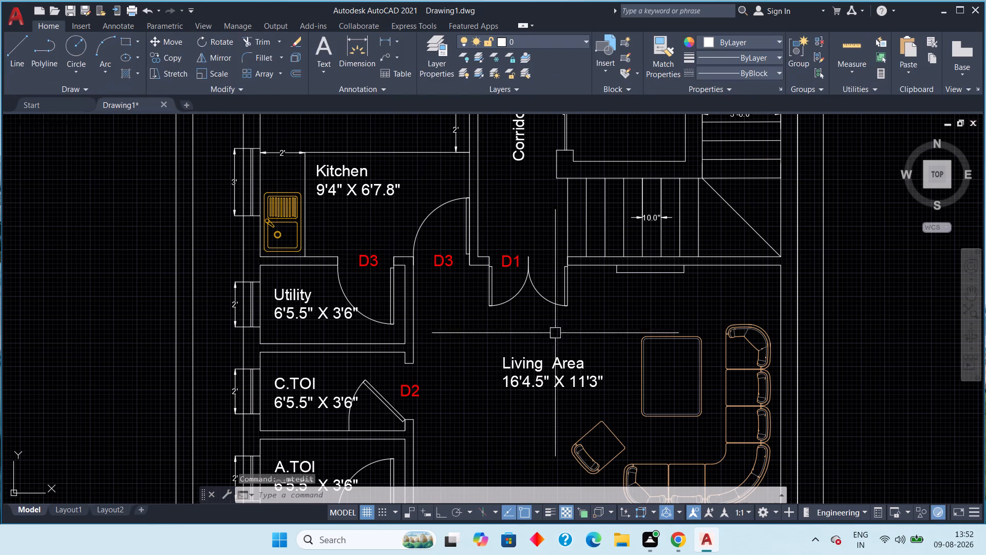
double_click(417, 394)
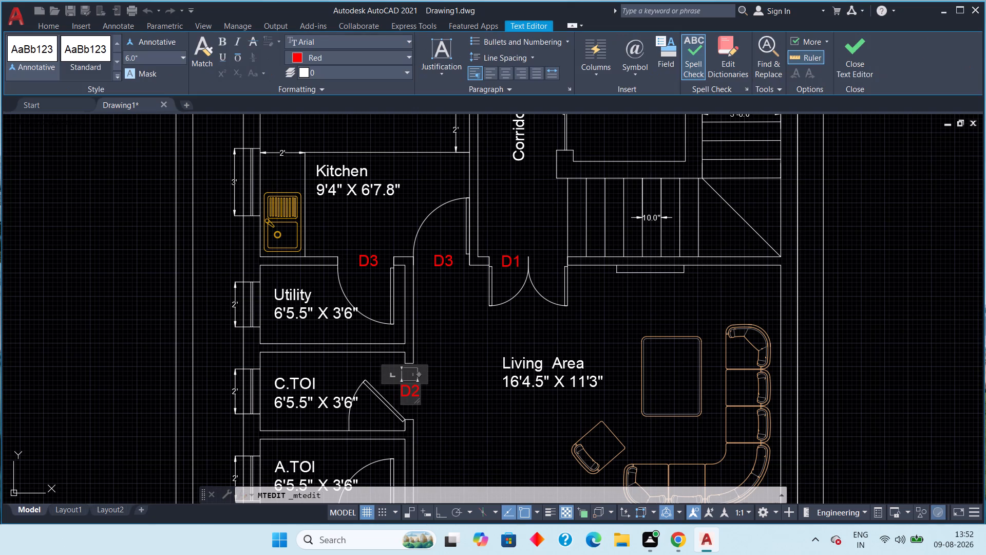
key("BackSpace")
key("3")
left_click(858, 50)
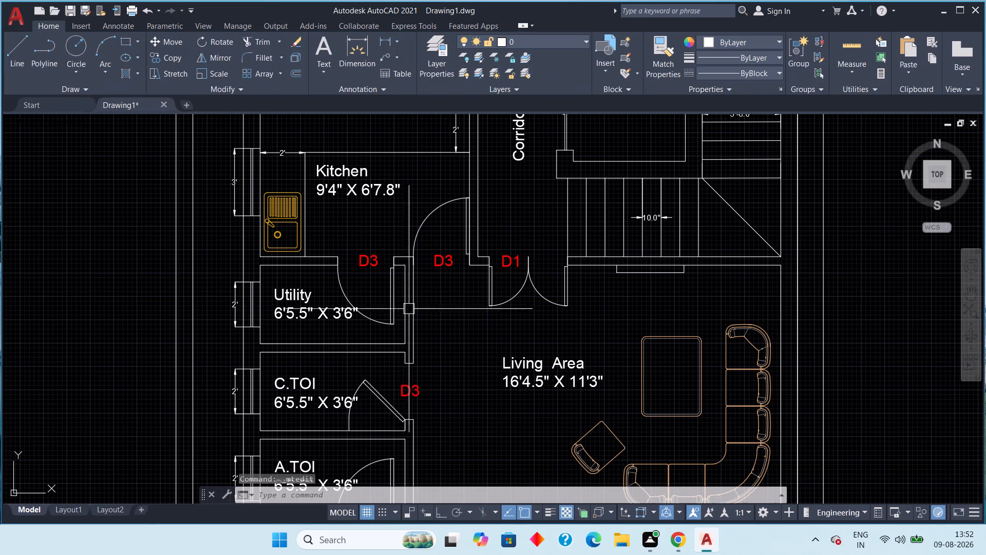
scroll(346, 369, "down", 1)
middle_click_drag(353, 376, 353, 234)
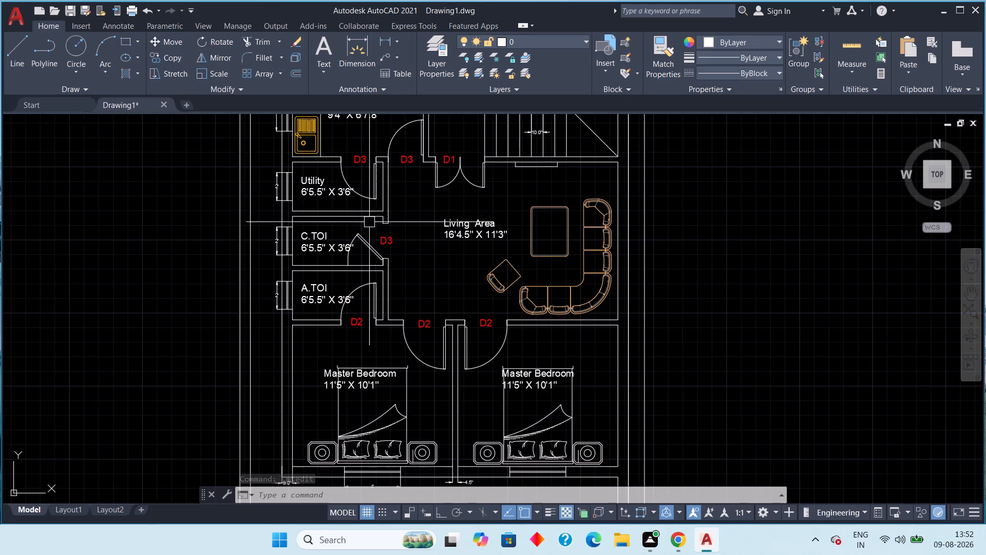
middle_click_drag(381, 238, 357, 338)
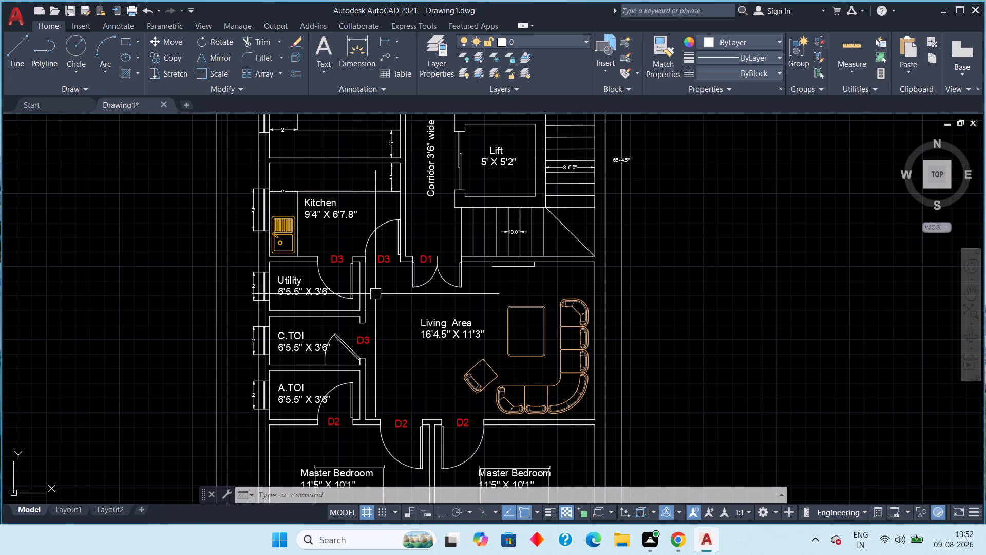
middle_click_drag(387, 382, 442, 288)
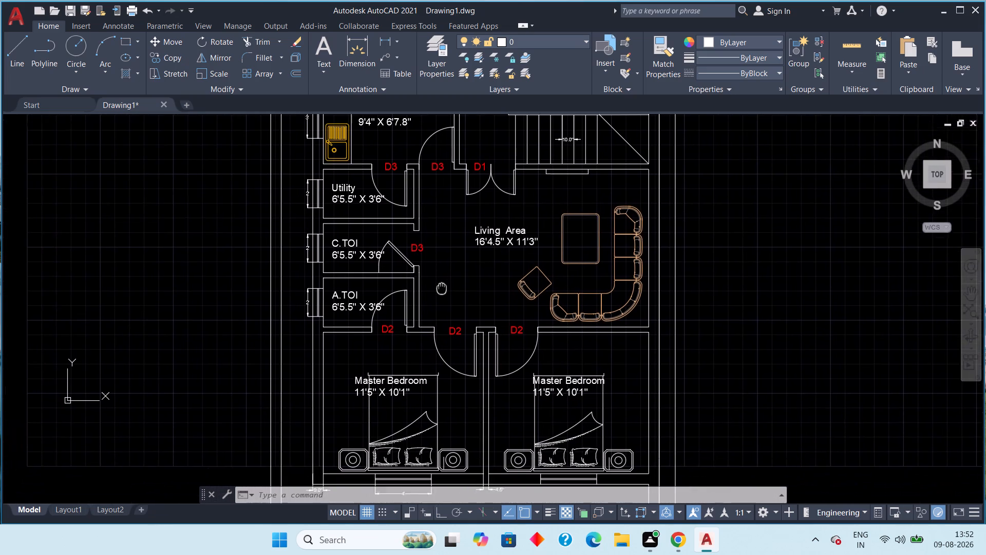
Change the door label at the lower unit's A.TOI opening, next to the master bedroom, to D3.
middle_click_drag(442, 288, 443, 285)
double_click(387, 325)
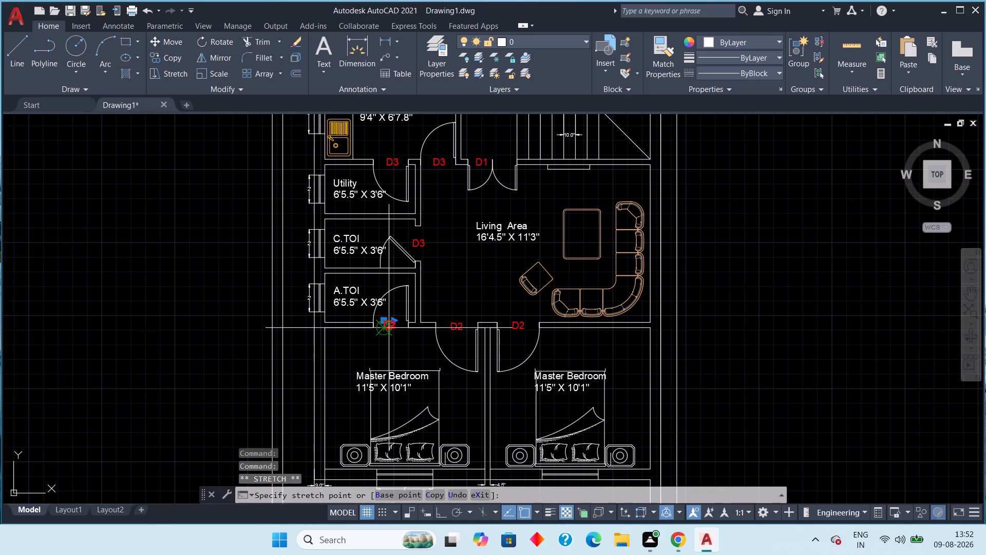
key("Escape")
key("Escape")
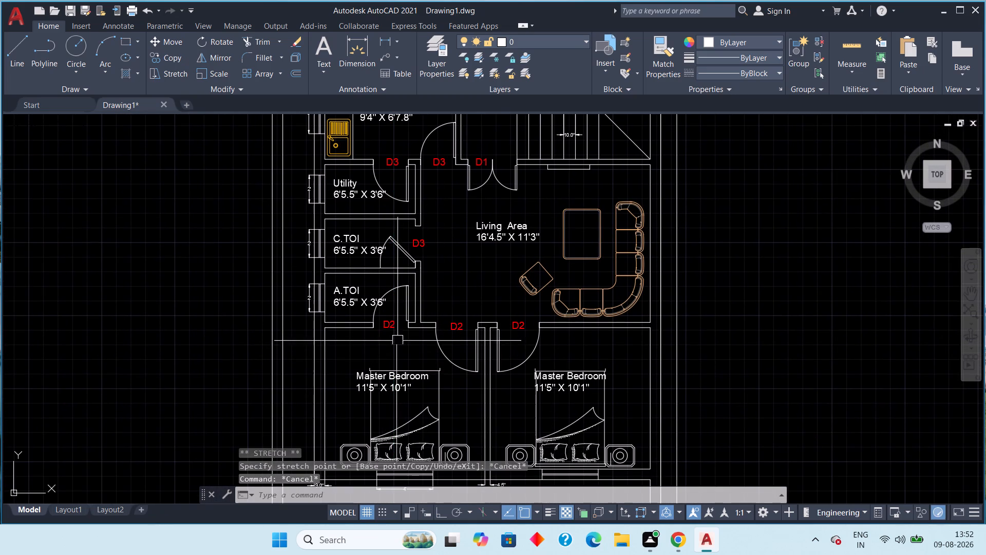
double_click(389, 325)
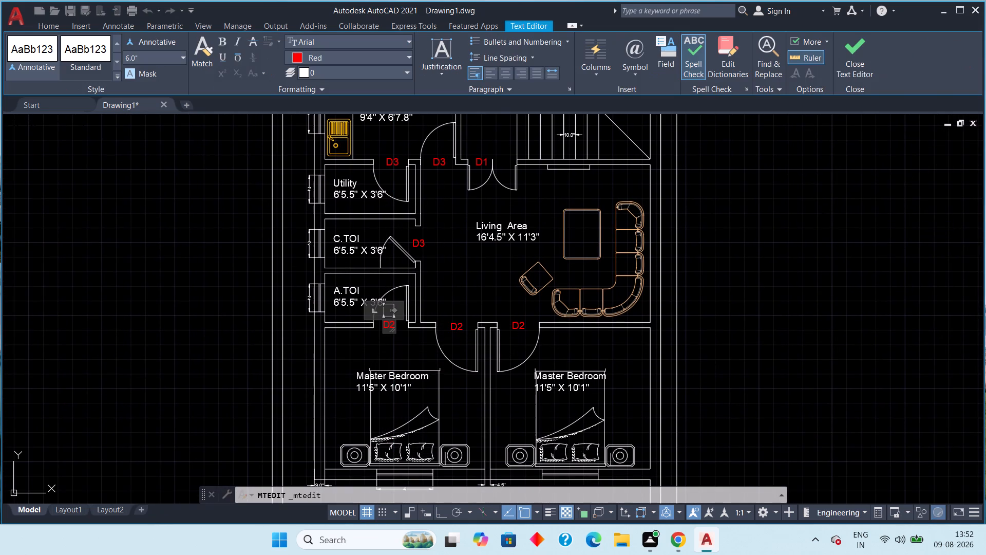
scroll(392, 325, "up", 4)
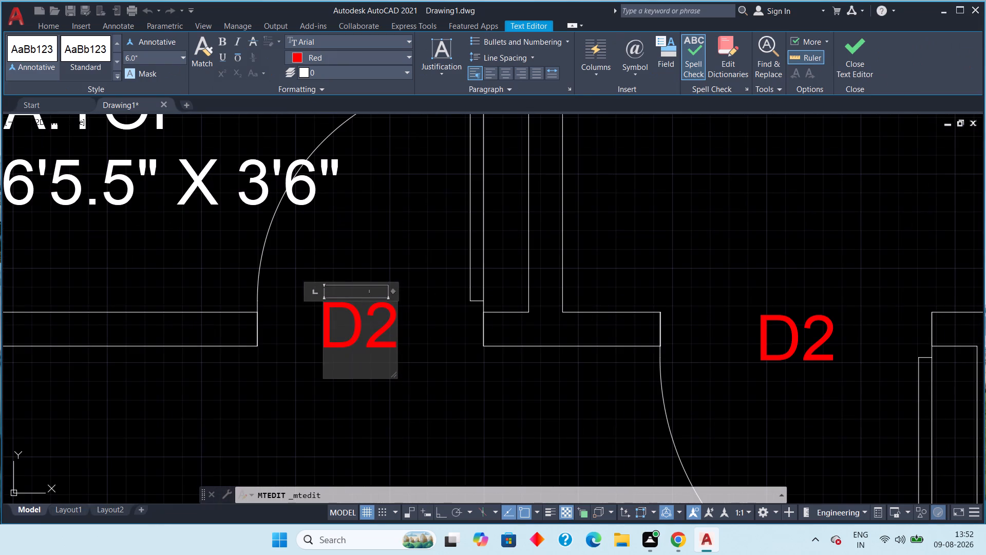
key("Right")
key("BackSpace")
key("3")
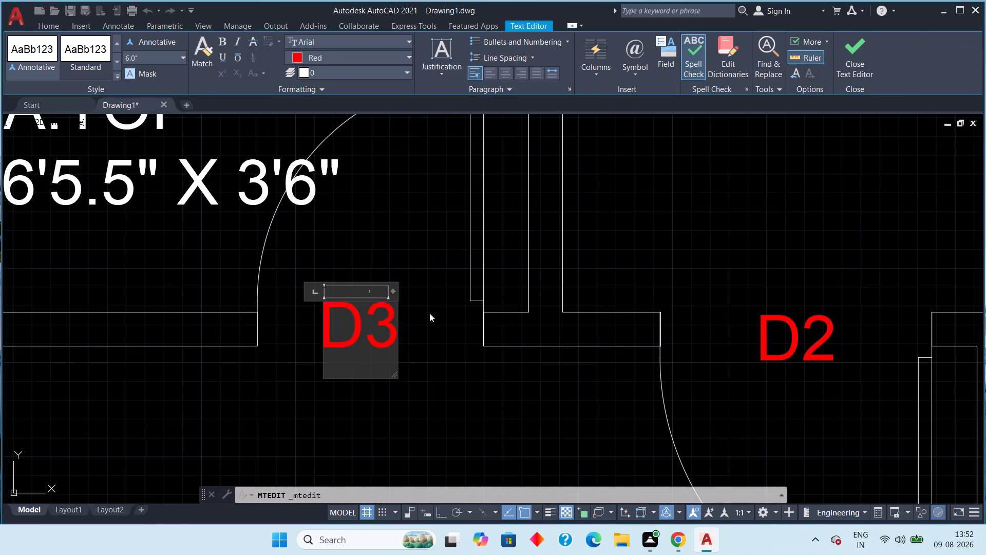
left_click(845, 58)
Check the door labels at the bedroom, toilet, utility, kitchen and entrance doors of both units.
scroll(684, 287, "down", 3)
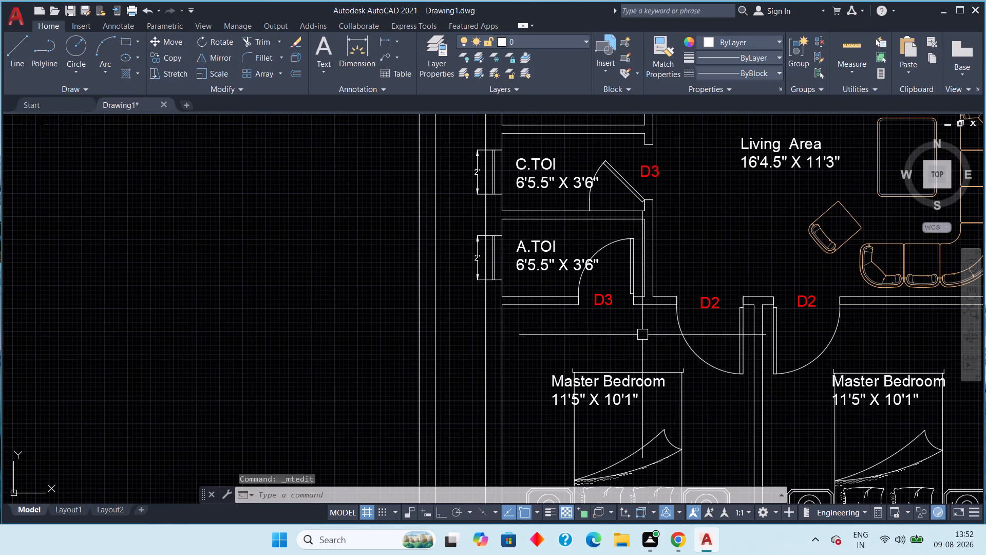
scroll(640, 337, "down", 1)
middle_click_drag(643, 317, 479, 475)
key("Escape")
scroll(530, 326, "down", 1)
middle_click_drag(530, 327, 520, 371)
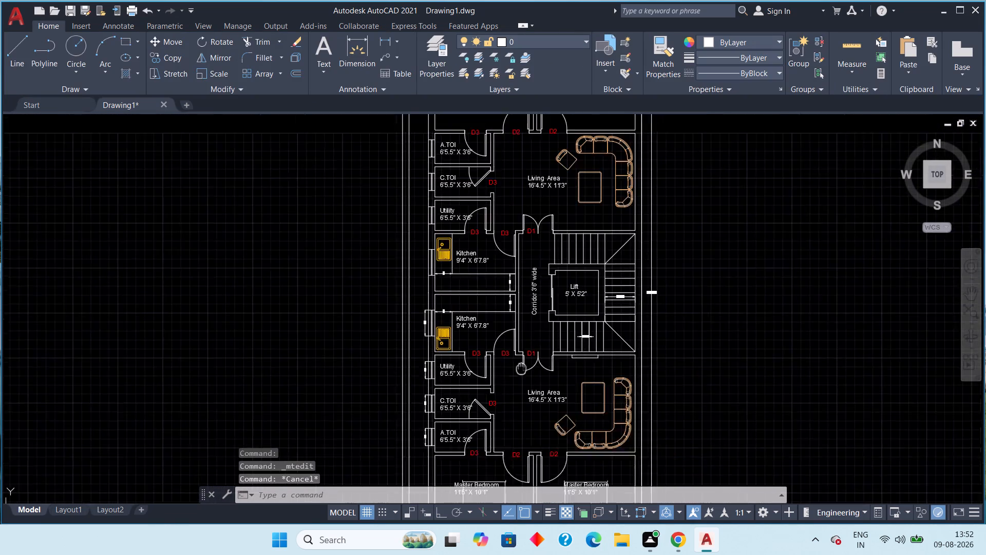
middle_click_drag(520, 371, 422, 467)
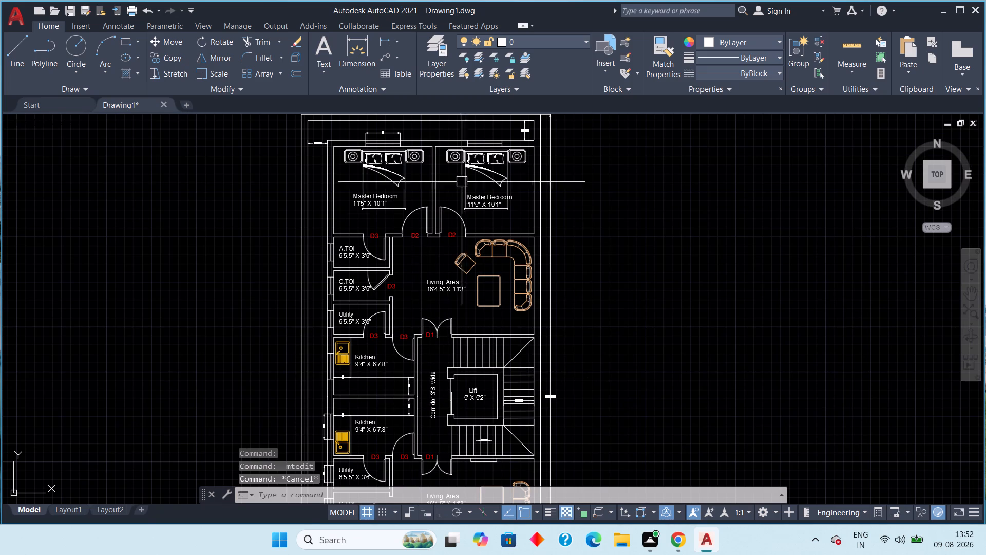
middle_click_drag(465, 294, 453, 134)
scroll(453, 170, "down", 1)
scroll(468, 345, "down", 1)
scroll(423, 325, "up", 4)
middle_click_drag(494, 333, 581, 439)
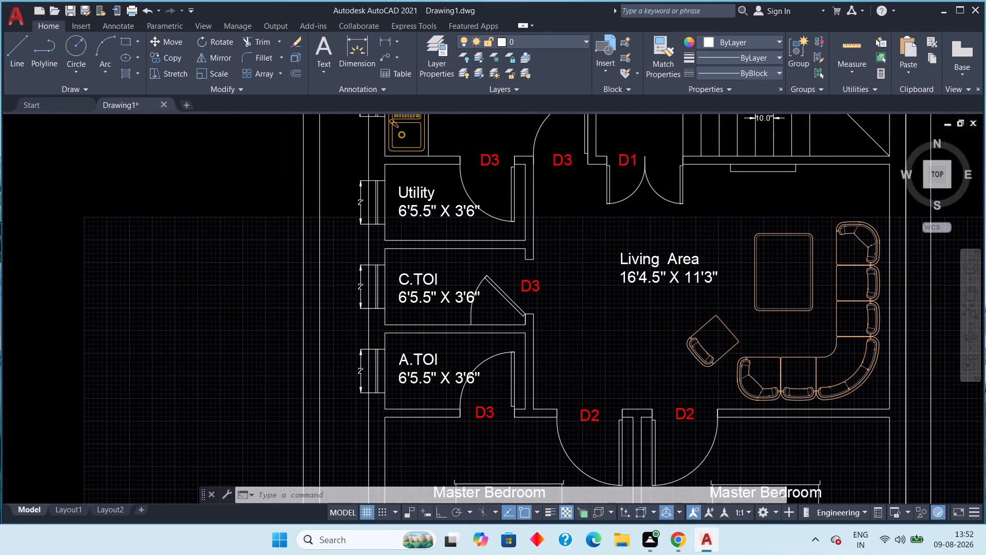
middle_click_drag(531, 209, 537, 319)
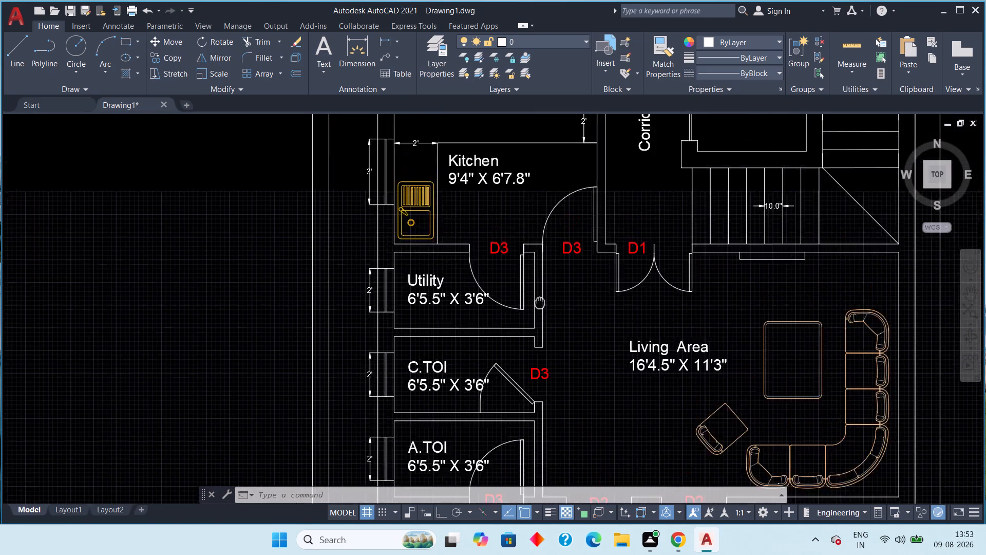
middle_click_drag(537, 319, 515, 393)
scroll(511, 252, "down", 1)
middle_click_drag(509, 262, 483, 382)
scroll(482, 380, "down", 1)
scroll(465, 274, "up", 2)
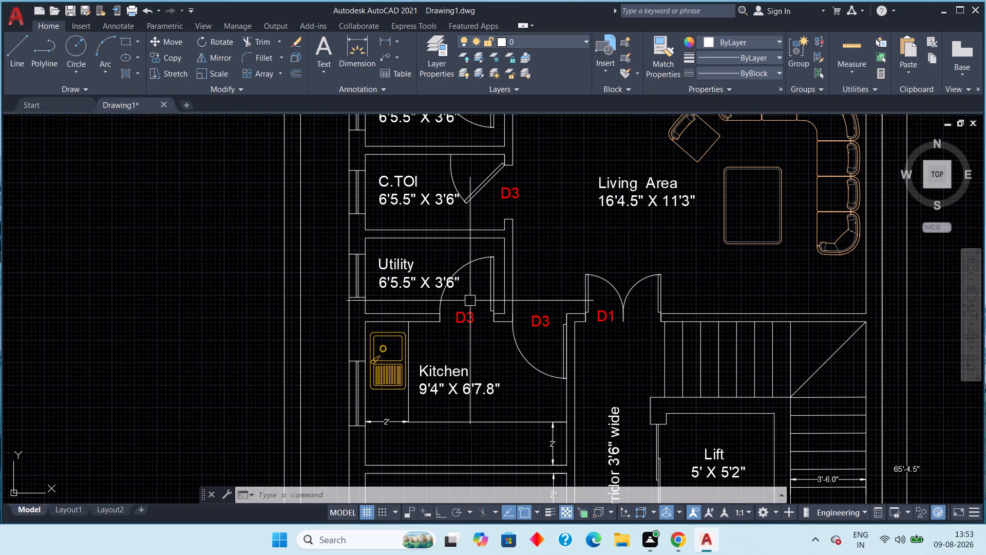
scroll(509, 303, "down", 1)
middle_click_drag(507, 309, 468, 458)
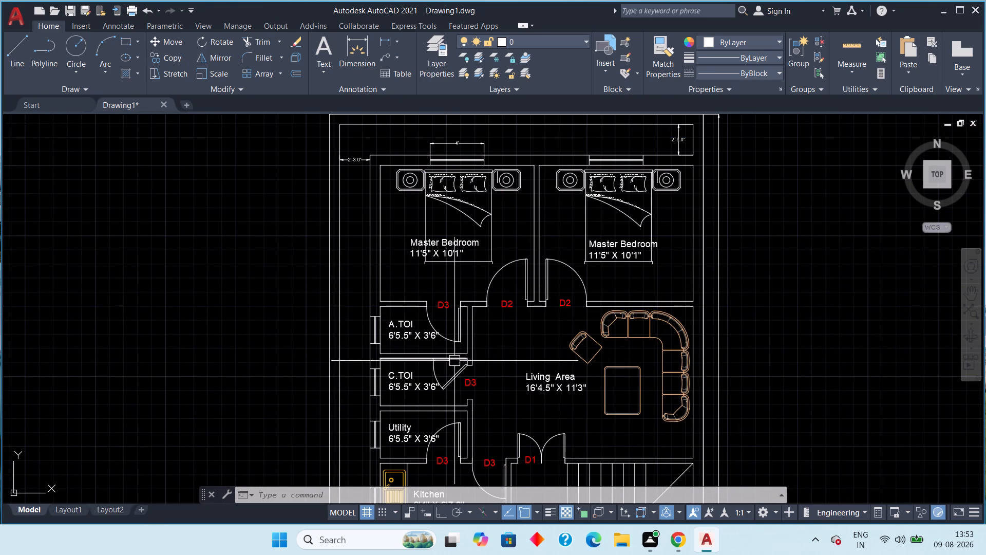
middle_click_drag(455, 372, 433, 253)
middle_click_drag(448, 381, 450, 327)
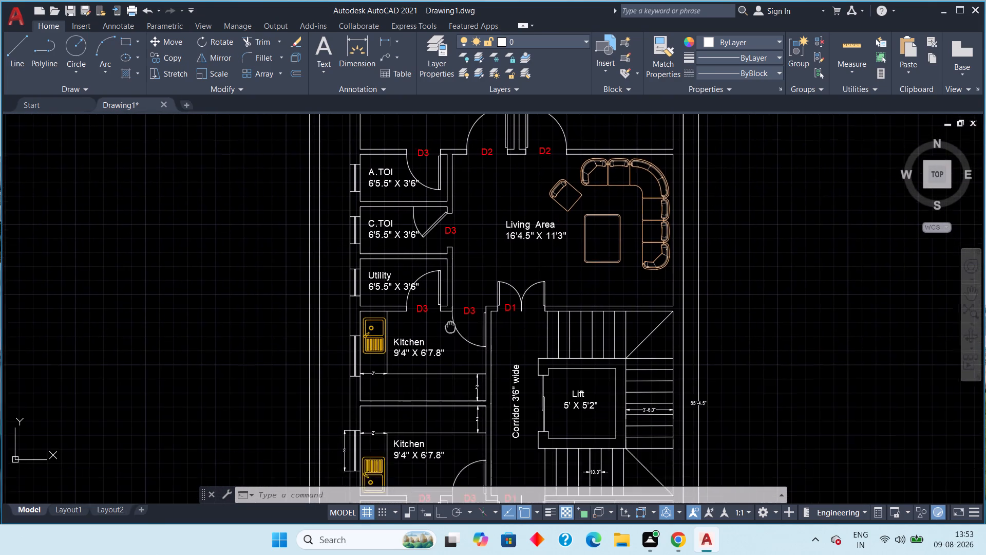
middle_click_drag(450, 327, 448, 265)
Examine the two kitchens, the corridor and lift area, and the overall floor plan from top to bottom.
scroll(473, 339, "up", 3)
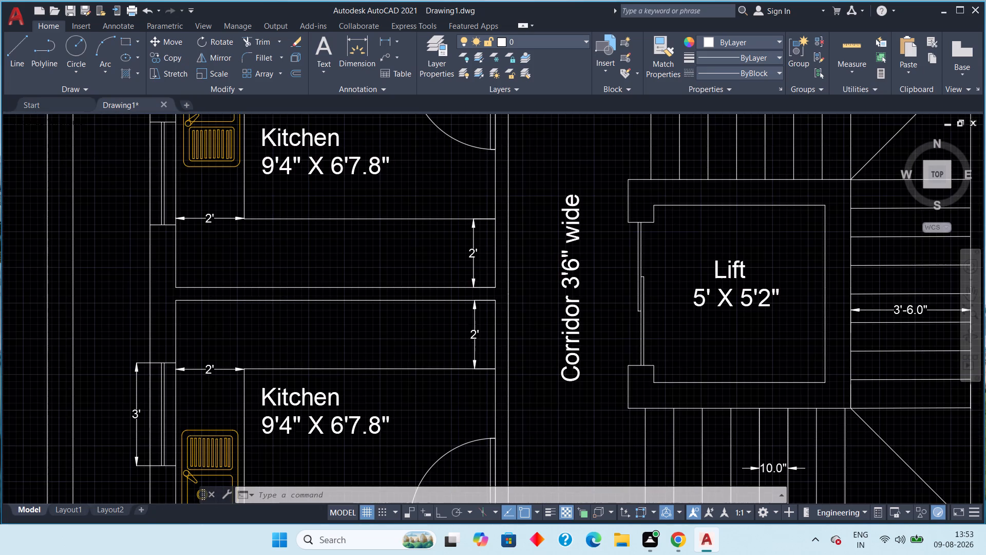
scroll(473, 339, "down", 3)
scroll(400, 344, "up", 4)
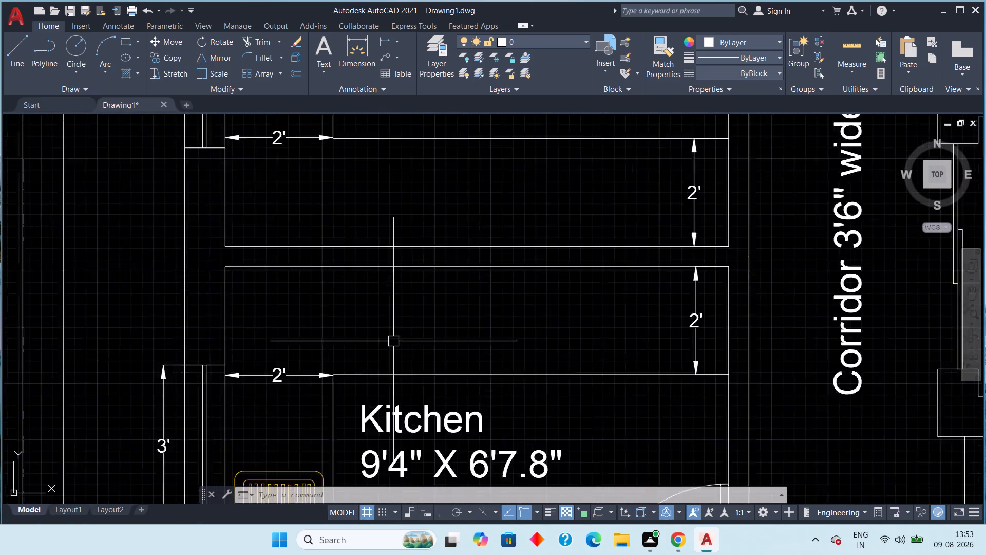
scroll(429, 330, "down", 2)
middle_click_drag(454, 321, 456, 267)
scroll(446, 269, "down", 2)
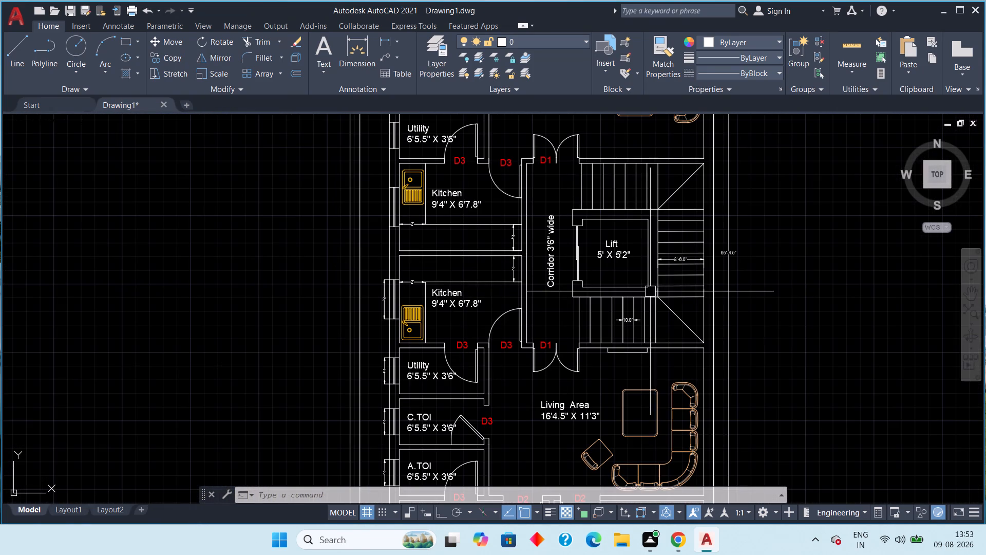
scroll(786, 266, "up", 2)
scroll(786, 266, "down", 3)
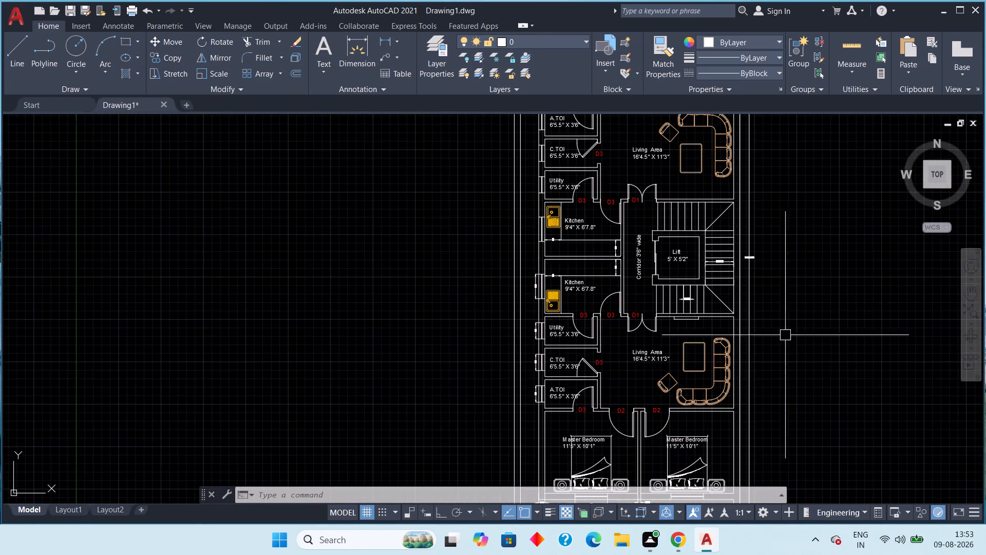
scroll(790, 352, "down", 2)
middle_click_drag(788, 353, 755, 263)
middle_click_drag(745, 287, 700, 360)
scroll(700, 354, "up", 1)
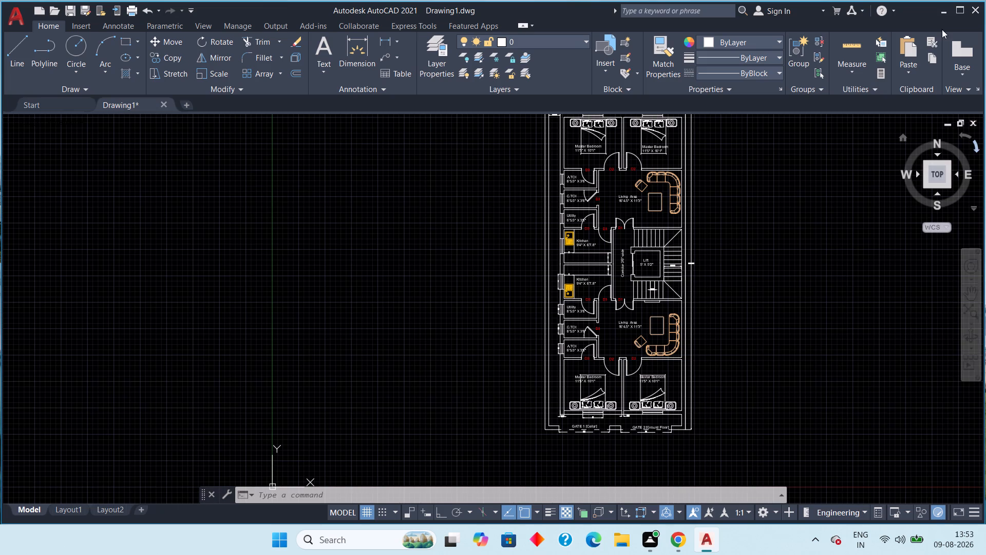
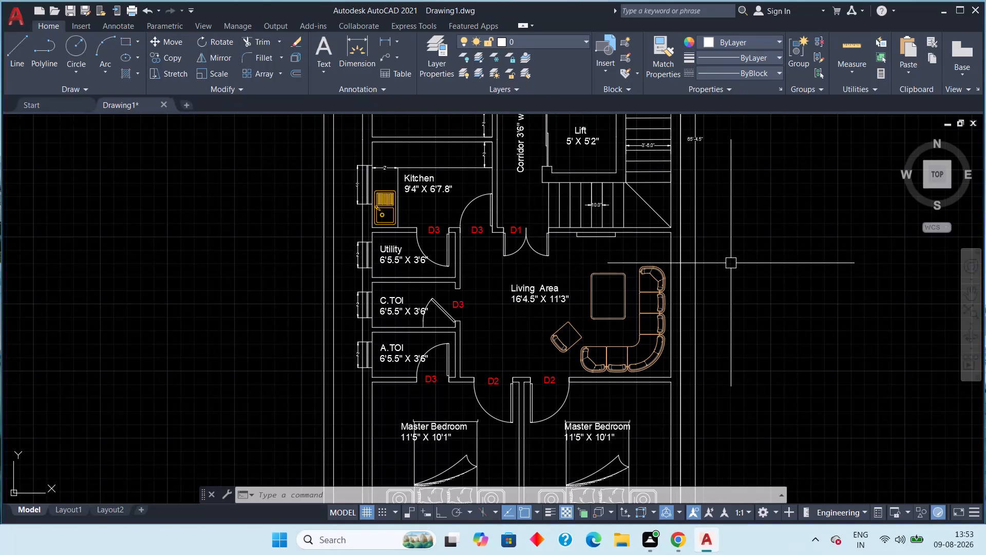
Add a linear dimension across the thickness of the outer boundary wall at its corner beside GATE 1 [Cellar].
scroll(731, 263, "down", 4)
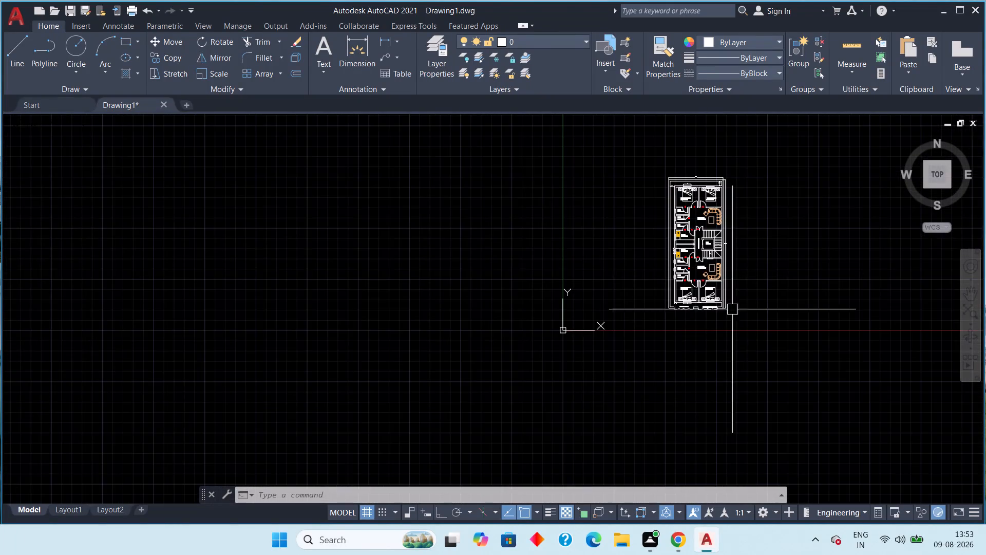
scroll(684, 321, "up", 5)
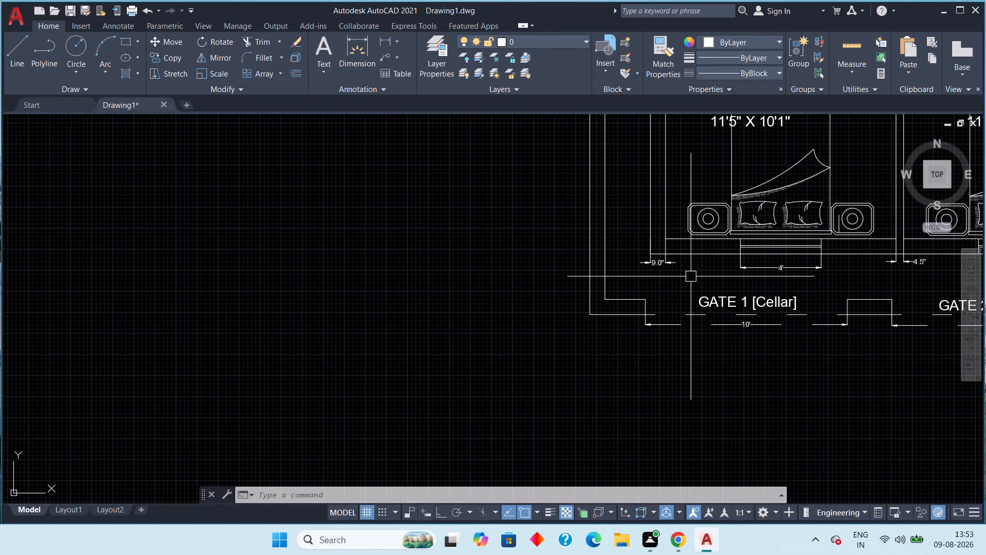
middle_click_drag(691, 276, 669, 343)
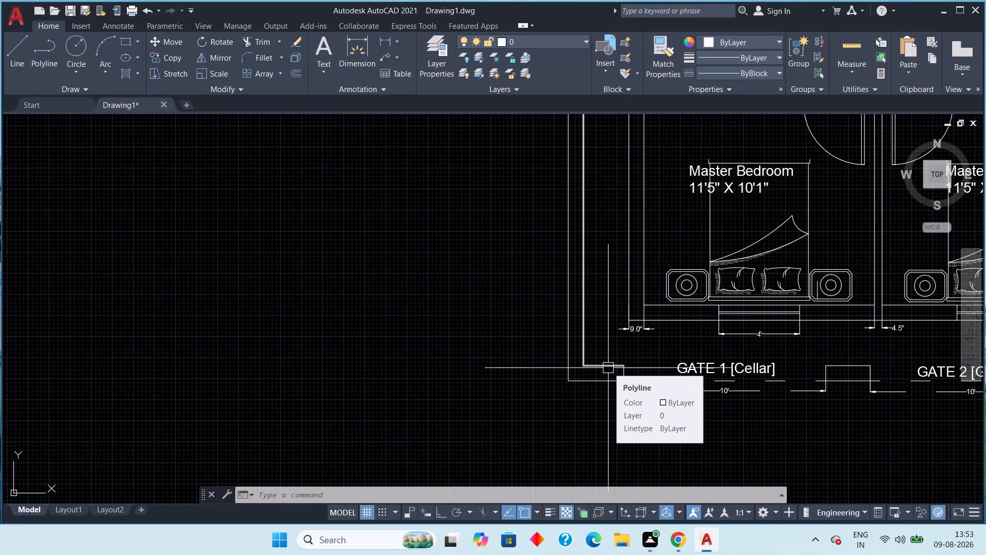
scroll(573, 404, "up", 2)
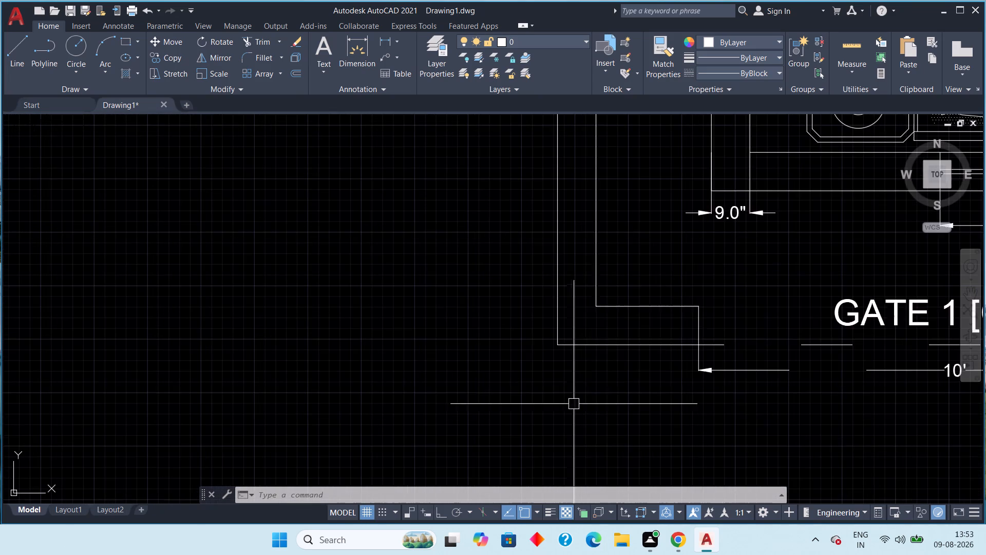
scroll(711, 304, "down", 1)
middle_click_drag(711, 304, 681, 497)
scroll(680, 497, "down", 1)
scroll(662, 418, "down", 1)
middle_click_drag(662, 414, 662, 293)
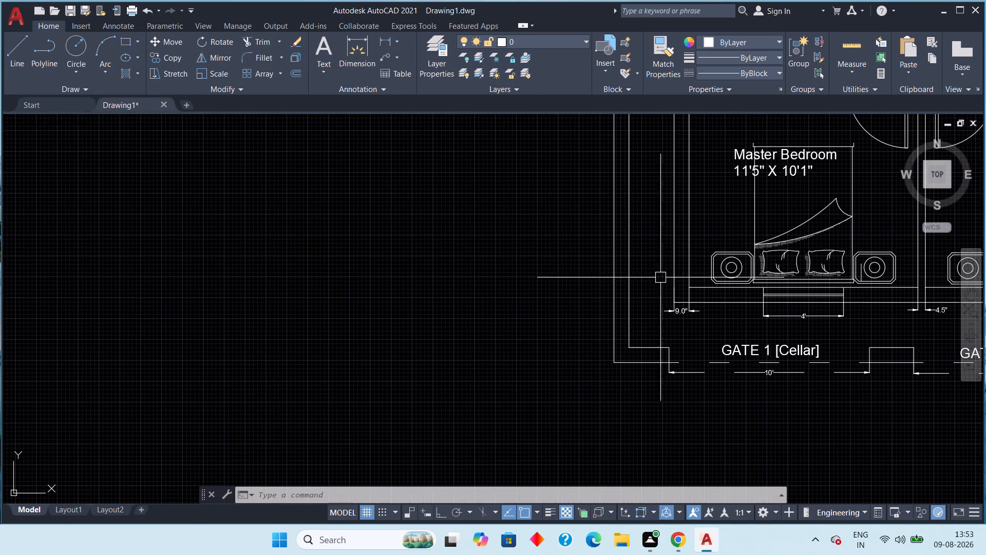
left_click(385, 47)
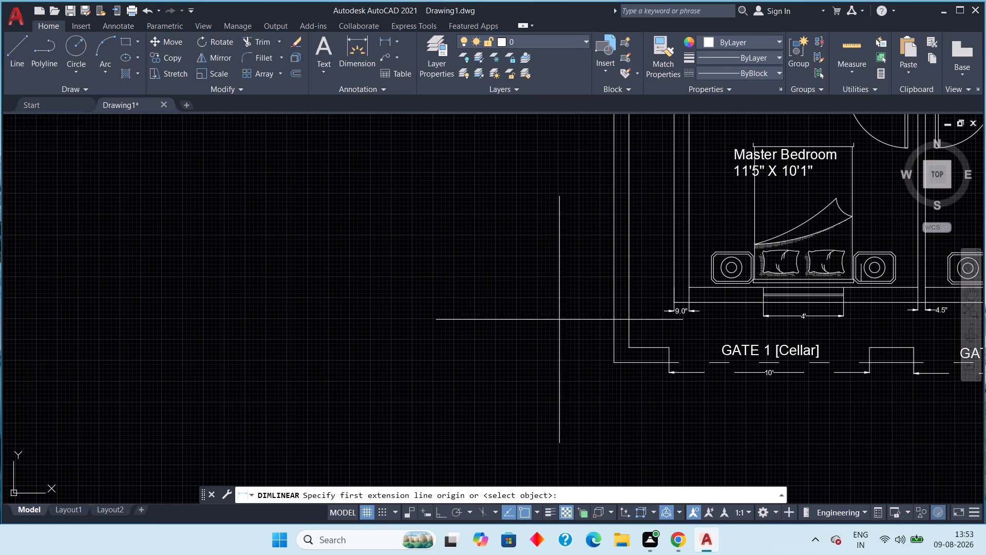
scroll(646, 349, "up", 3)
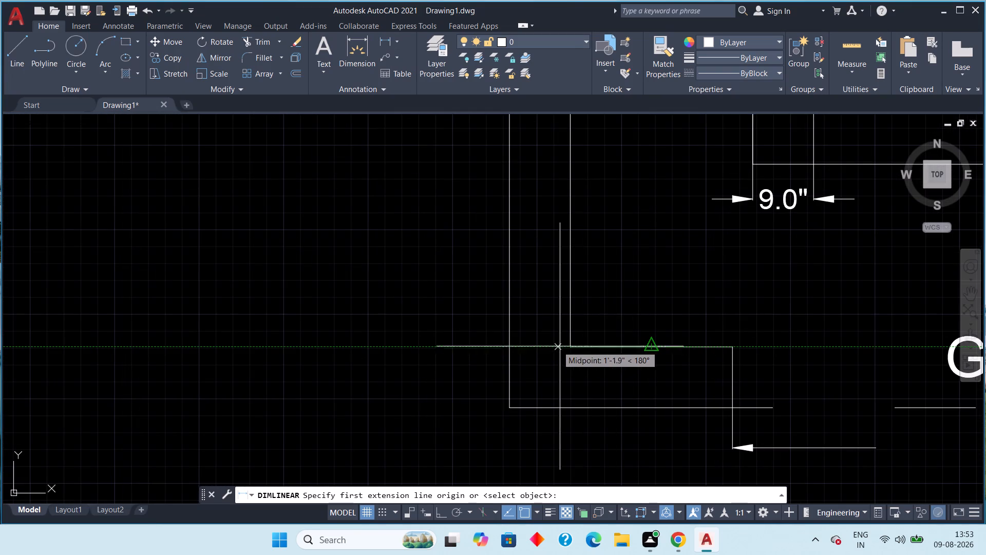
left_click_drag(571, 347, 565, 345)
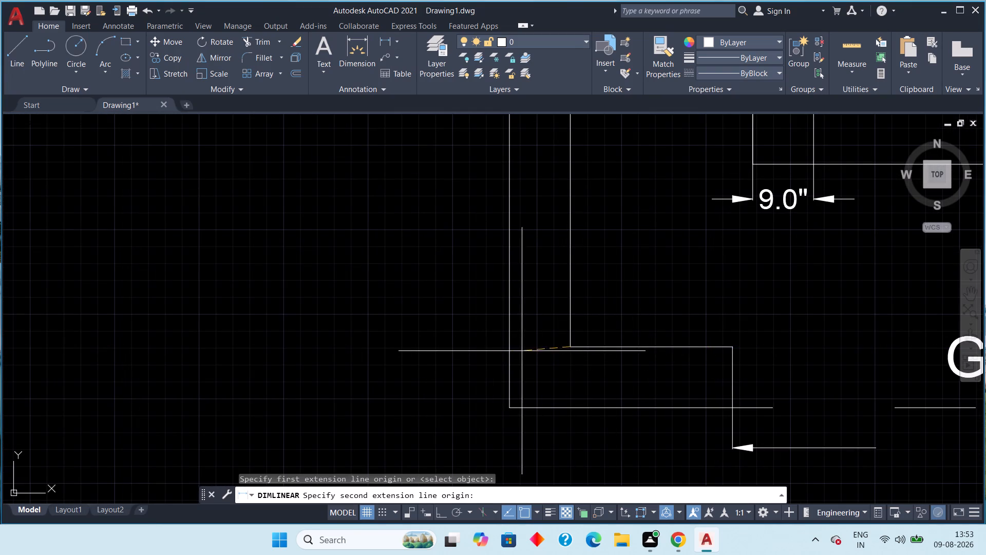
left_click(508, 351)
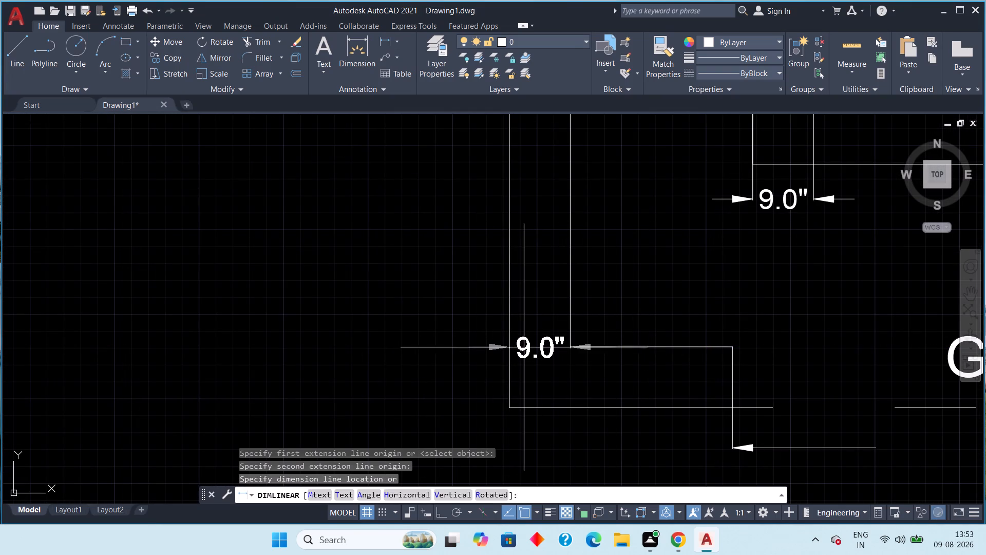
left_click(524, 348)
scroll(667, 326, "down", 1)
middle_click_drag(661, 312, 573, 323)
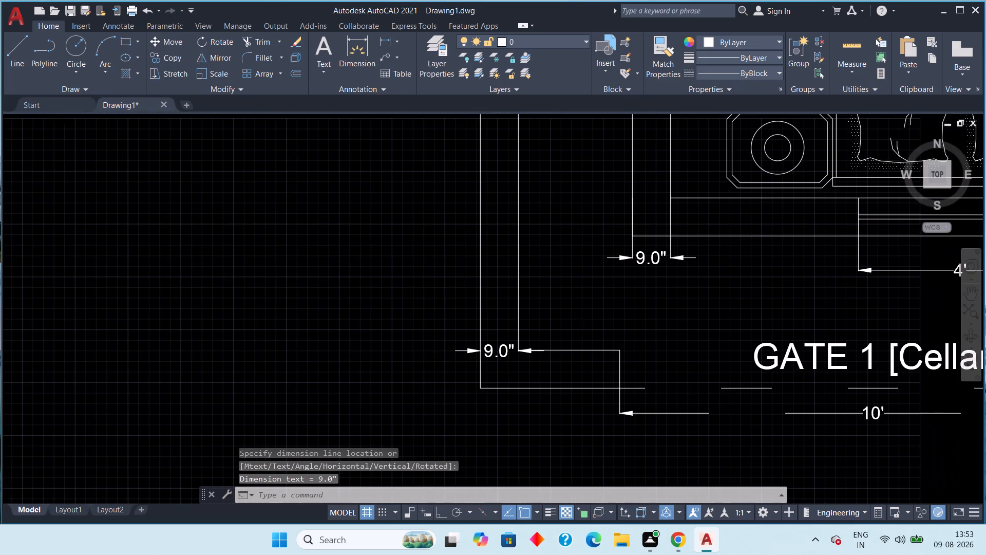
key("Escape")
Review the floor plan from the gates up through both flats to the far master bedrooms, checking dimensions and room labels.
scroll(570, 321, "down", 3)
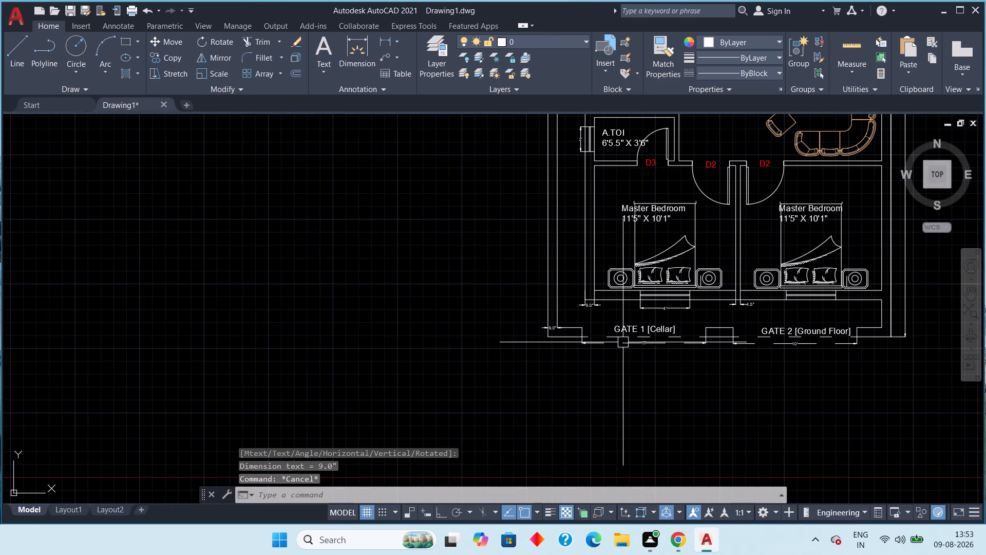
middle_click_drag(623, 345, 446, 348)
scroll(446, 348, "up", 1)
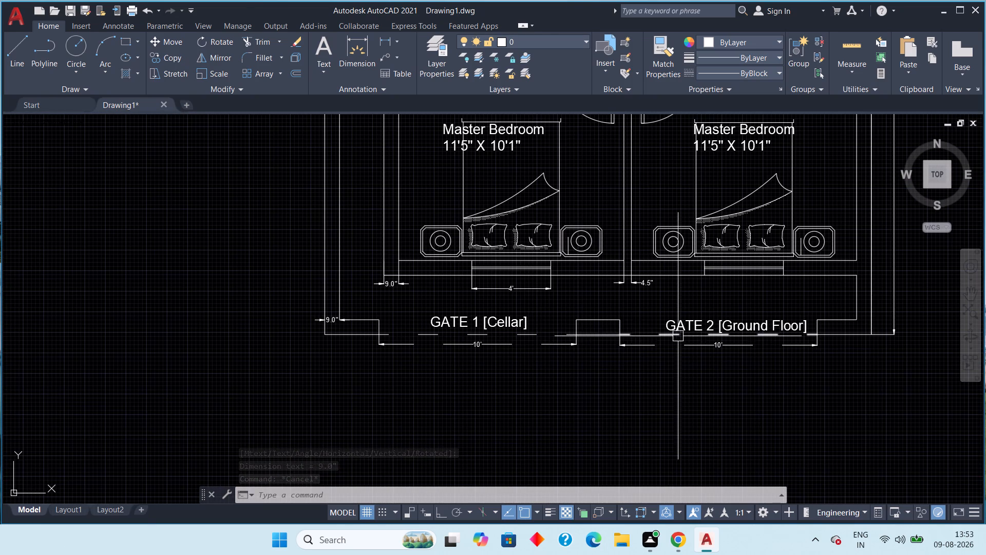
scroll(734, 338, "down", 1)
middle_click_drag(590, 373, 458, 433)
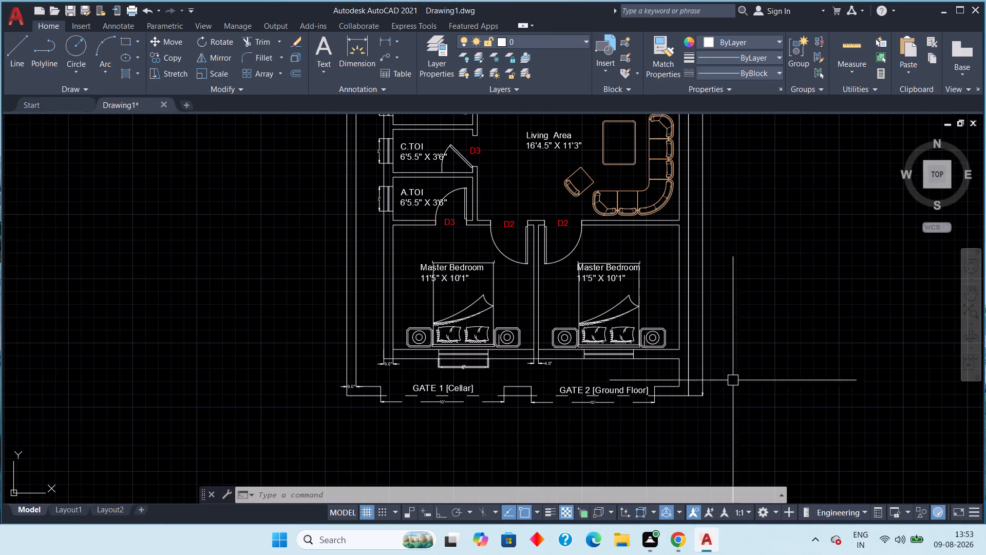
middle_click_drag(767, 316, 765, 434)
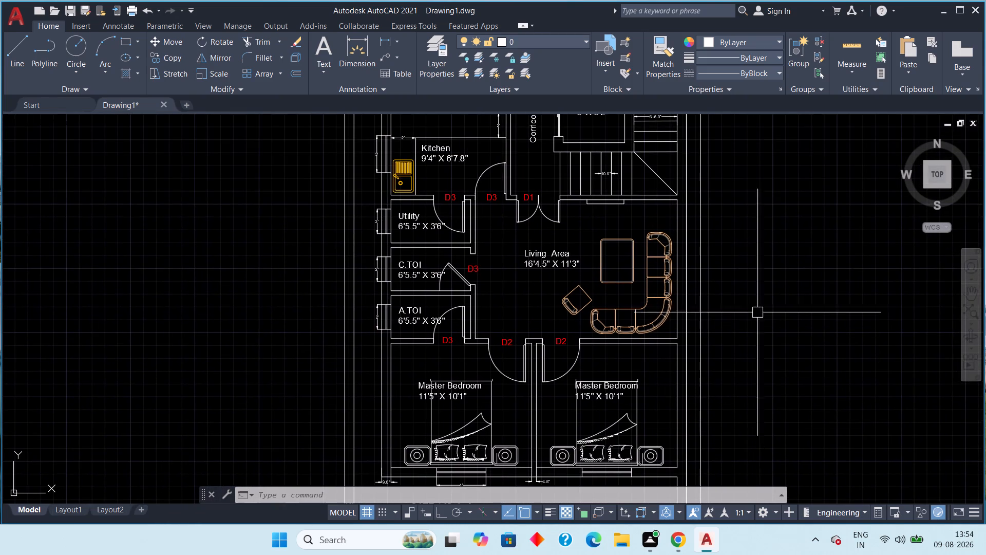
middle_click_drag(759, 323, 779, 538)
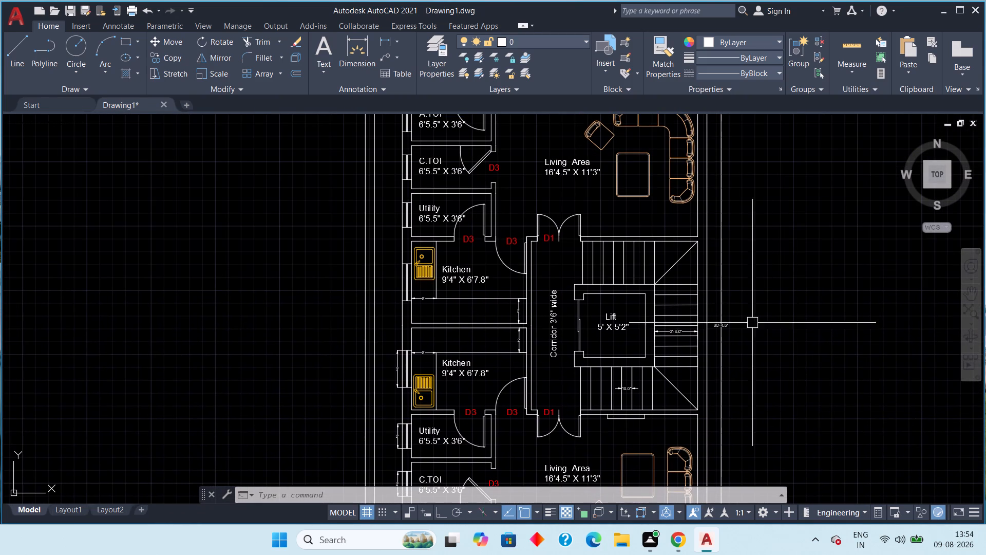
scroll(554, 343, "up", 3)
scroll(554, 343, "down", 3)
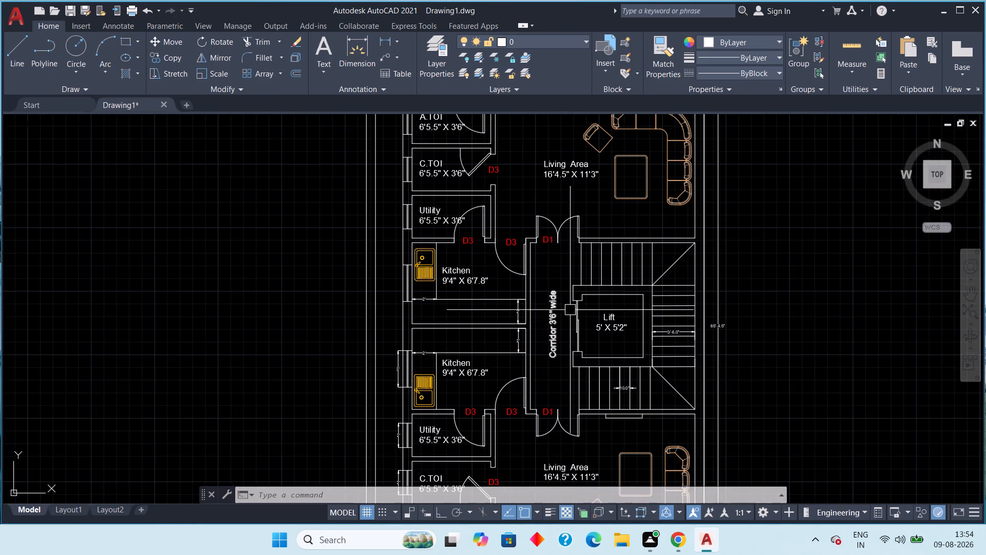
middle_click_drag(572, 309, 562, 512)
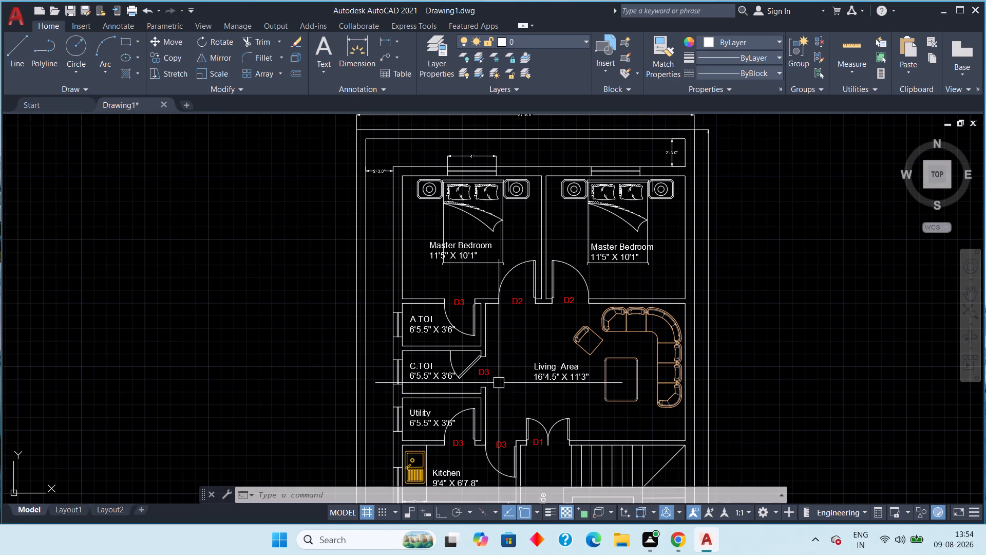
middle_click_drag(498, 383, 479, 461)
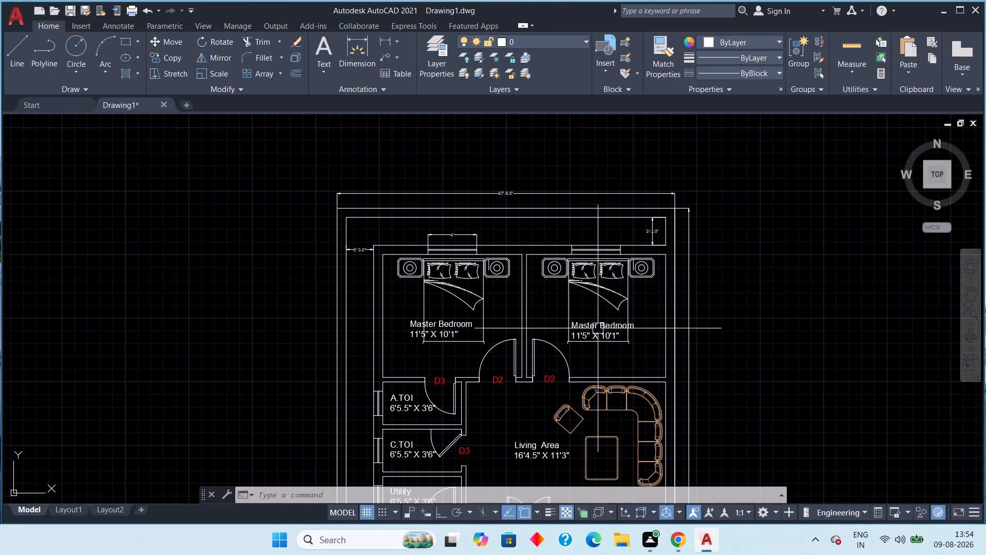
scroll(626, 297, "up", 2)
scroll(627, 297, "down", 1)
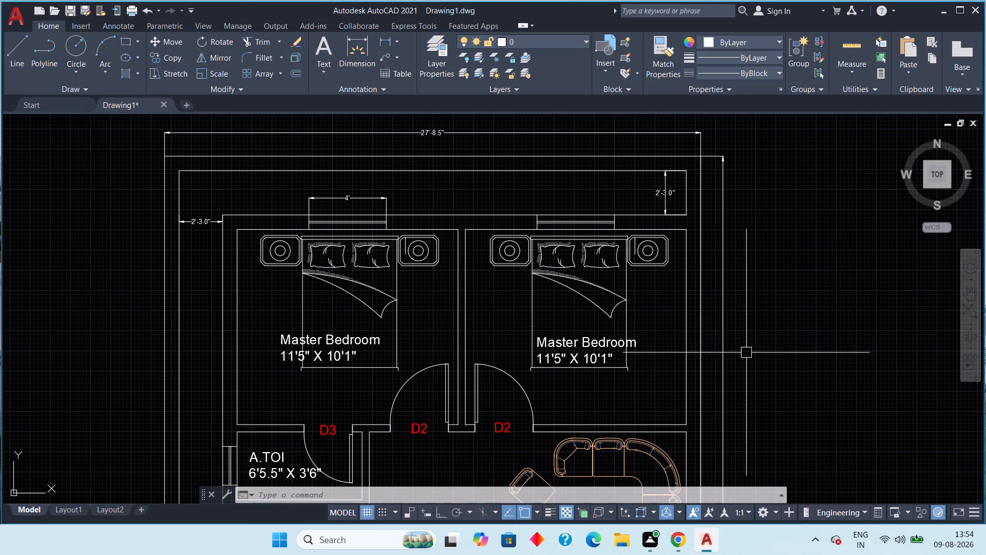
middle_click_drag(753, 341, 797, 159)
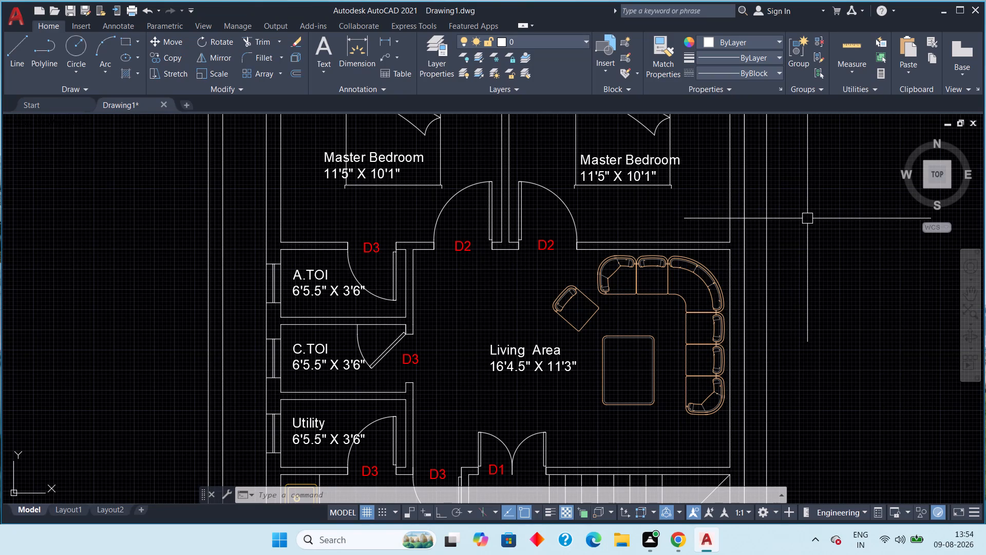
scroll(807, 219, "down", 2)
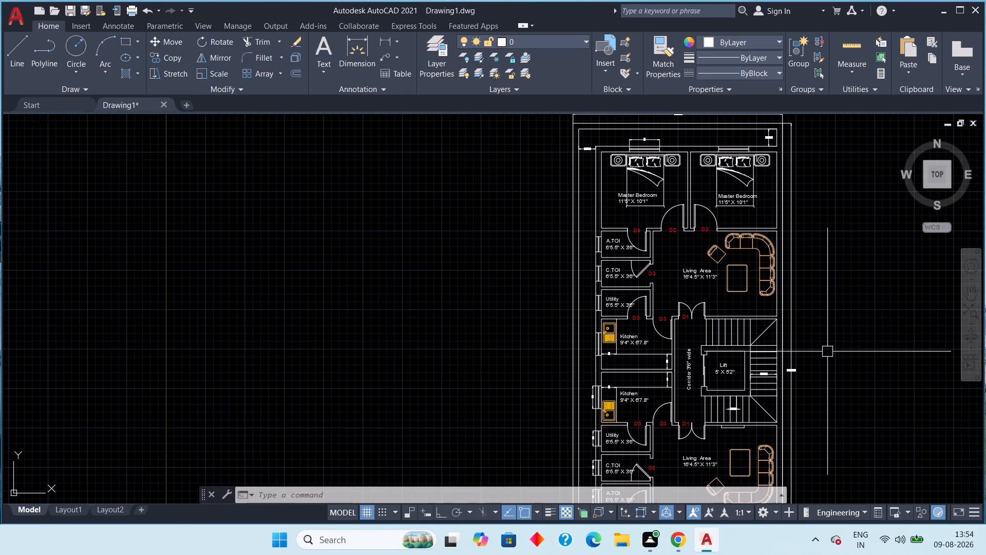
middle_click_drag(827, 351, 760, 320)
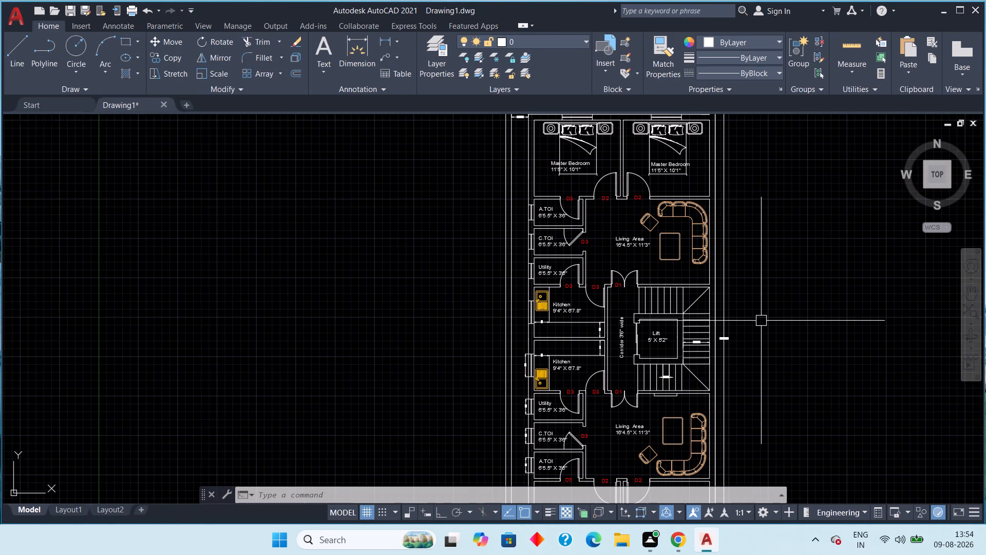
scroll(762, 321, "down", 1)
middle_click_drag(762, 328, 758, 283)
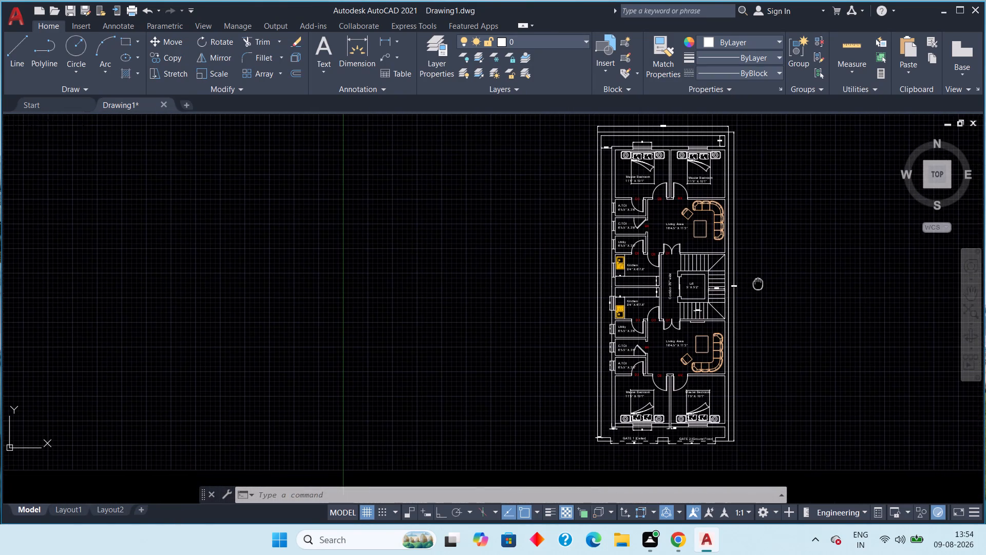
middle_click_drag(758, 283, 753, 294)
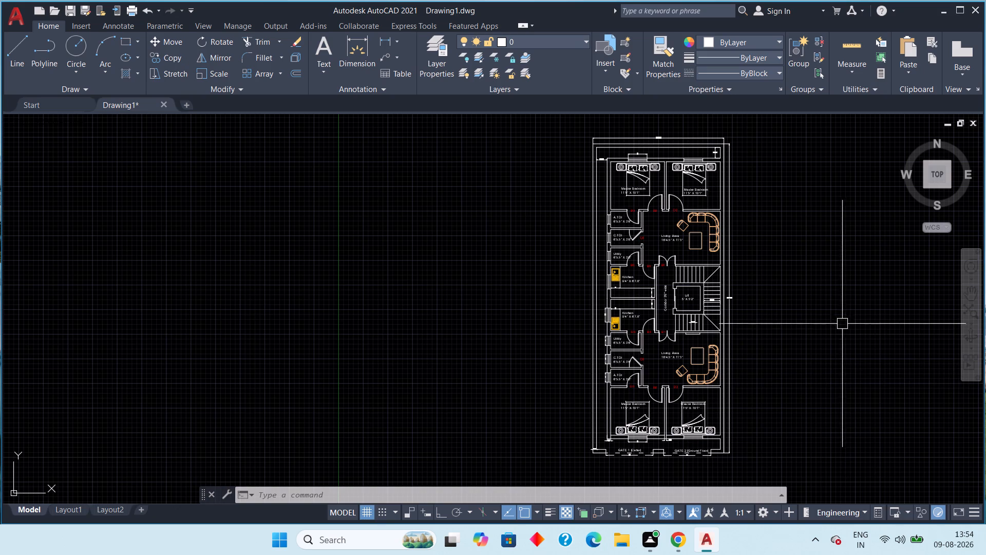
middle_click_drag(821, 337, 663, 337)
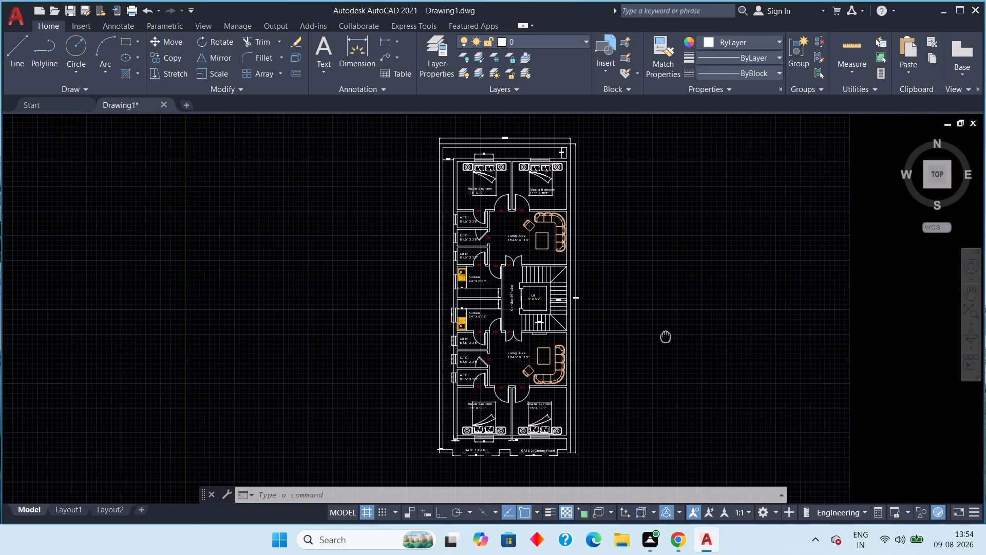
middle_click_drag(663, 337, 685, 336)
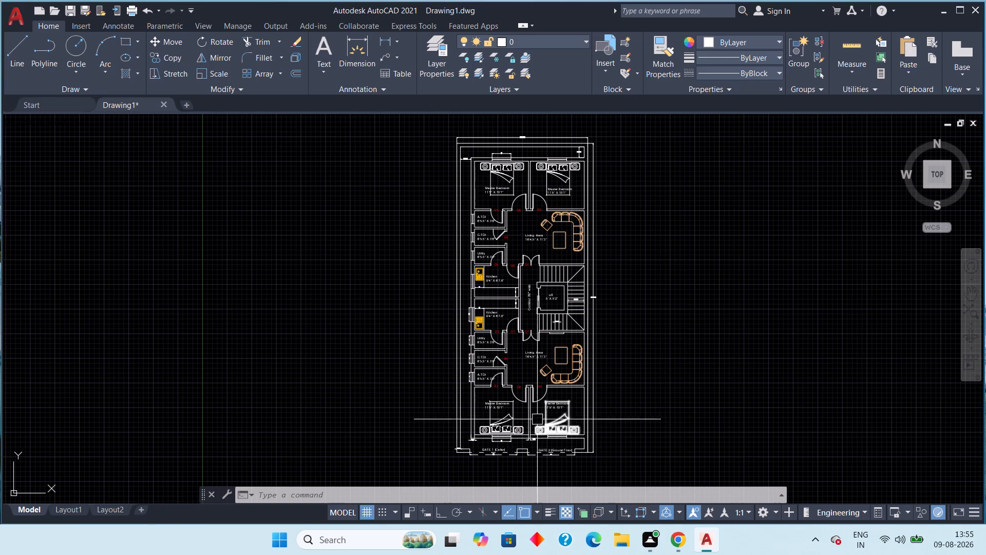
Re-examine the flat on the gate side, including its living area, bedrooms and gate dimensions, and the overall plan.
scroll(537, 419, "up", 2)
middle_click_drag(738, 384, 830, 347)
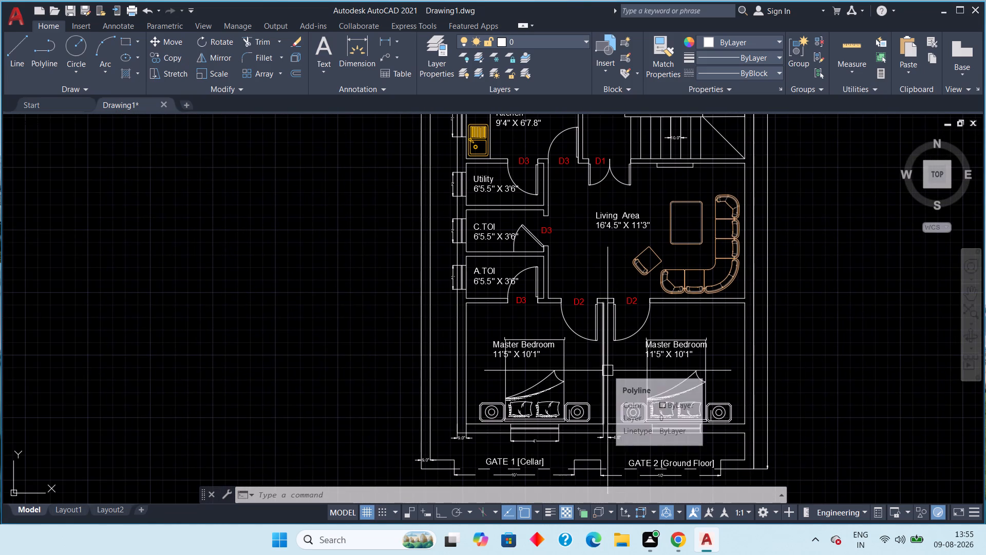
scroll(883, 402, "down", 1)
middle_click_drag(859, 380, 761, 439)
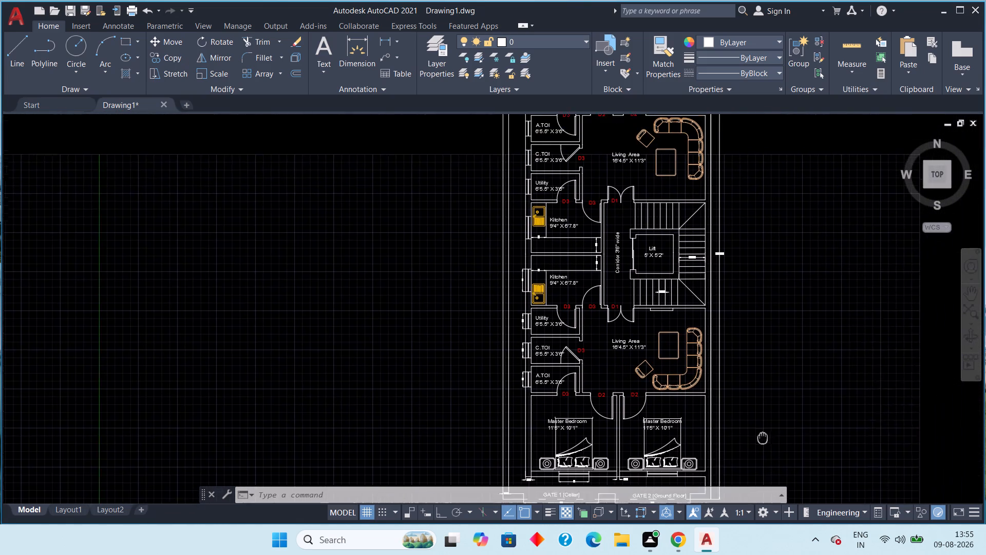
middle_click_drag(761, 439, 736, 455)
scroll(733, 422, "up", 2)
middle_click_drag(743, 427, 892, 410)
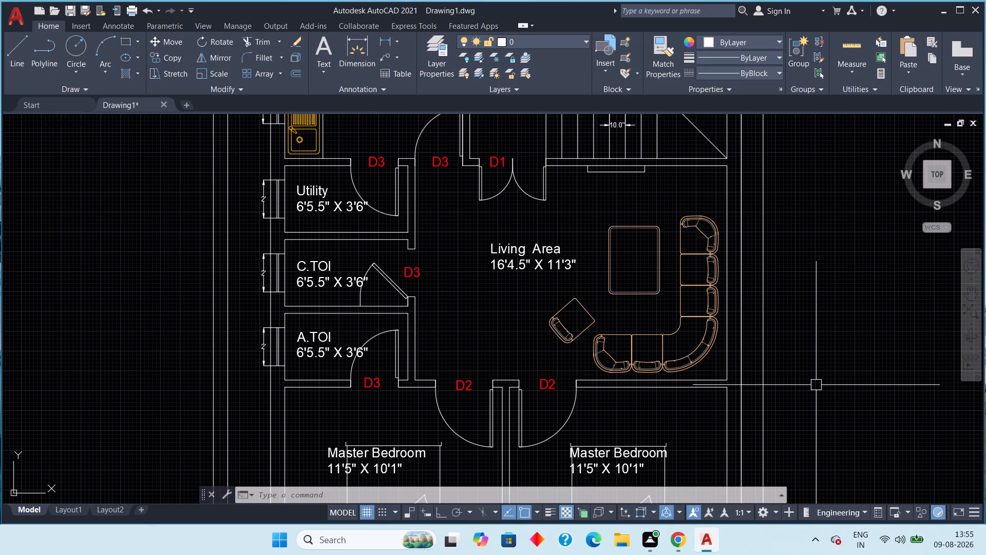
scroll(816, 384, "down", 2)
middle_click_drag(817, 384, 700, 280)
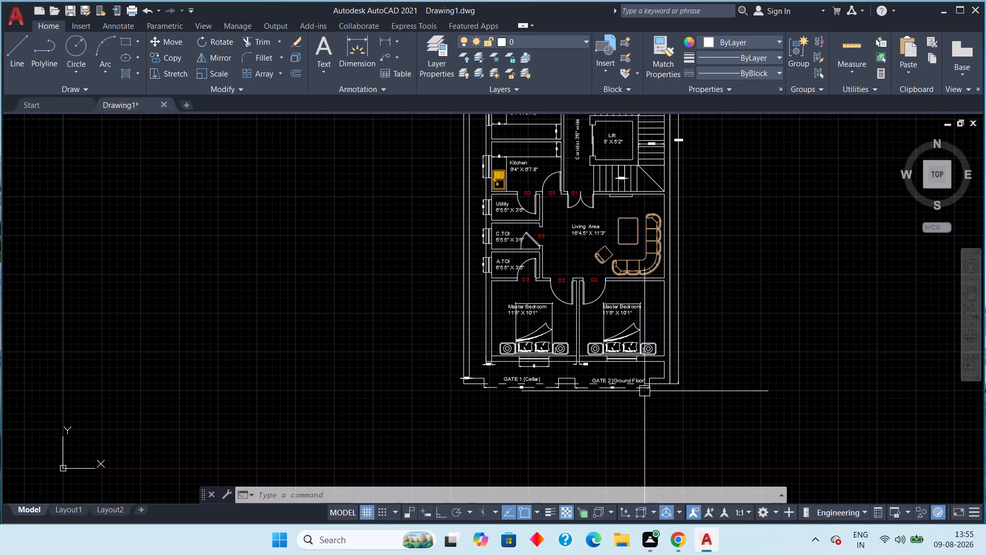
scroll(640, 391, "up", 2)
middle_click_drag(633, 414, 730, 433)
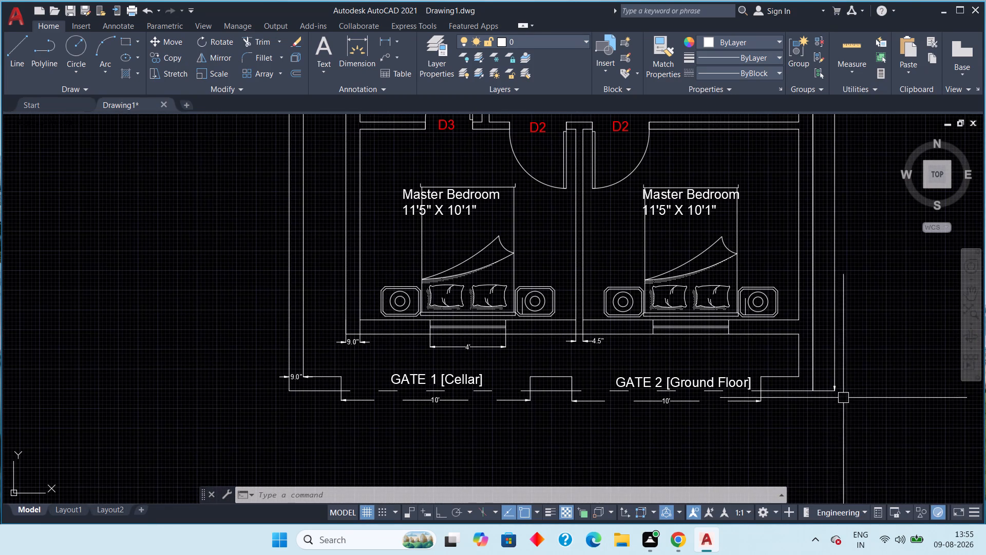
middle_click_drag(860, 382, 804, 498)
scroll(800, 436, "down", 2)
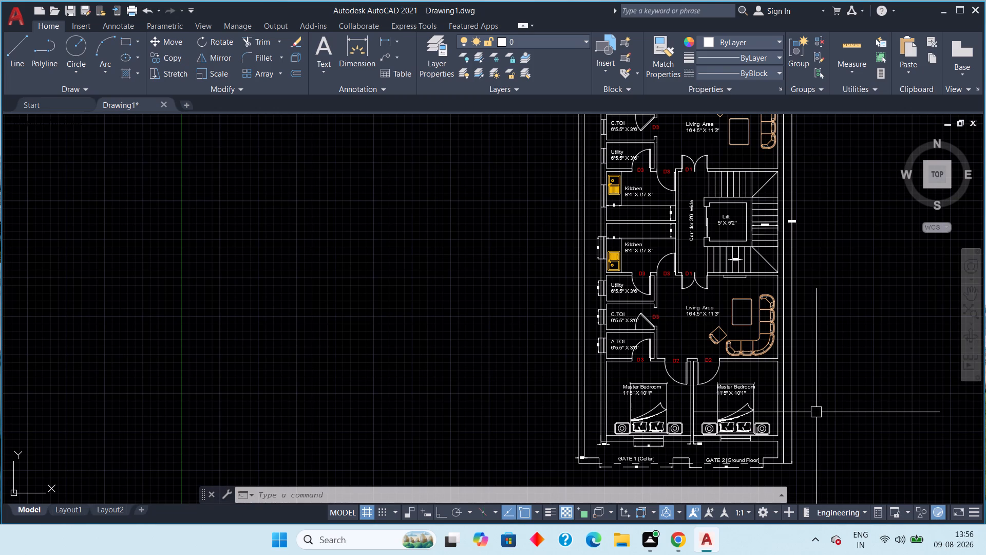
middle_click_drag(816, 412, 790, 447)
scroll(816, 412, "down", 1)
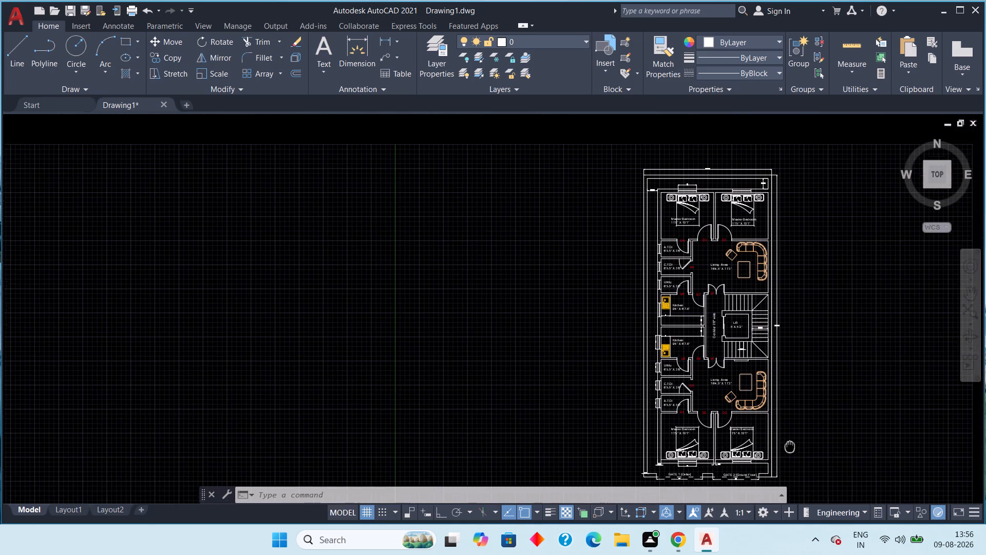
middle_click_drag(790, 447, 788, 448)
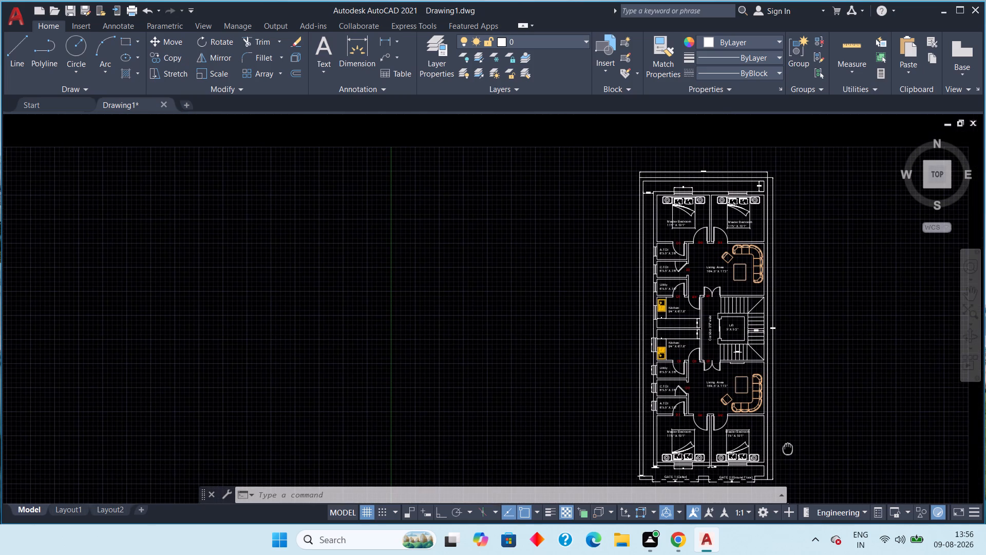
middle_click_drag(810, 364, 679, 336)
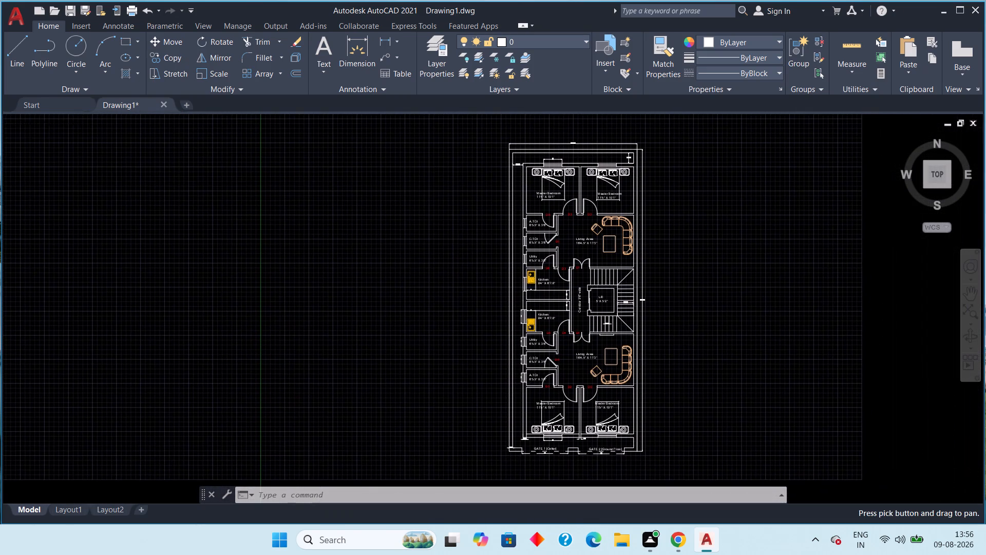
Switch to the Layout2 sheet and erase its existing viewport.
key("Escape")
key("Escape")
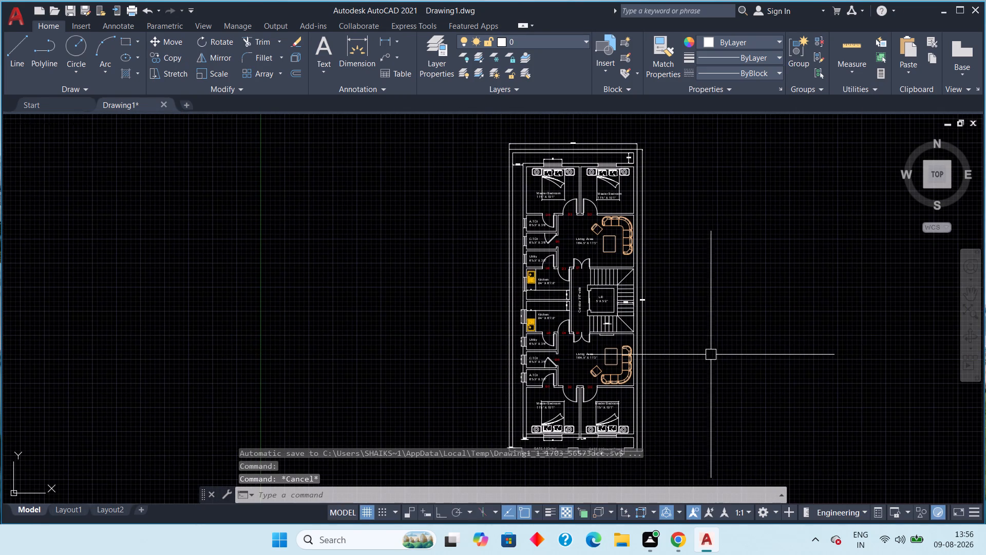
middle_click_drag(713, 355, 627, 365)
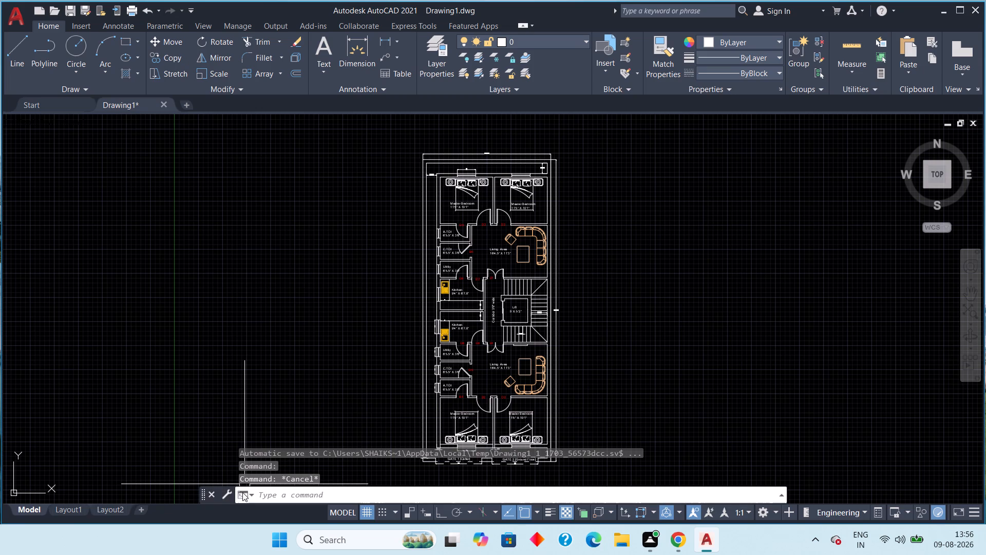
left_click(108, 510)
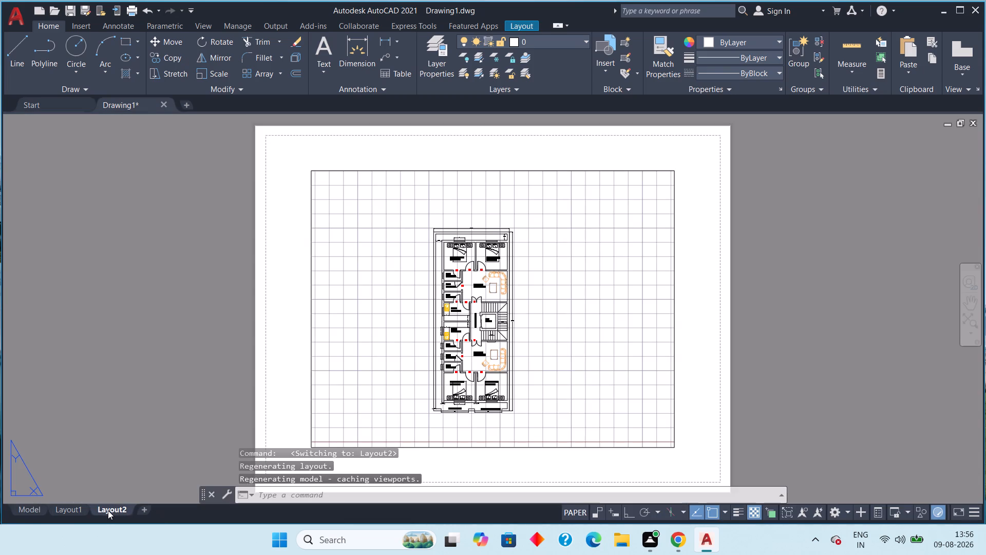
scroll(442, 383, "up", 1)
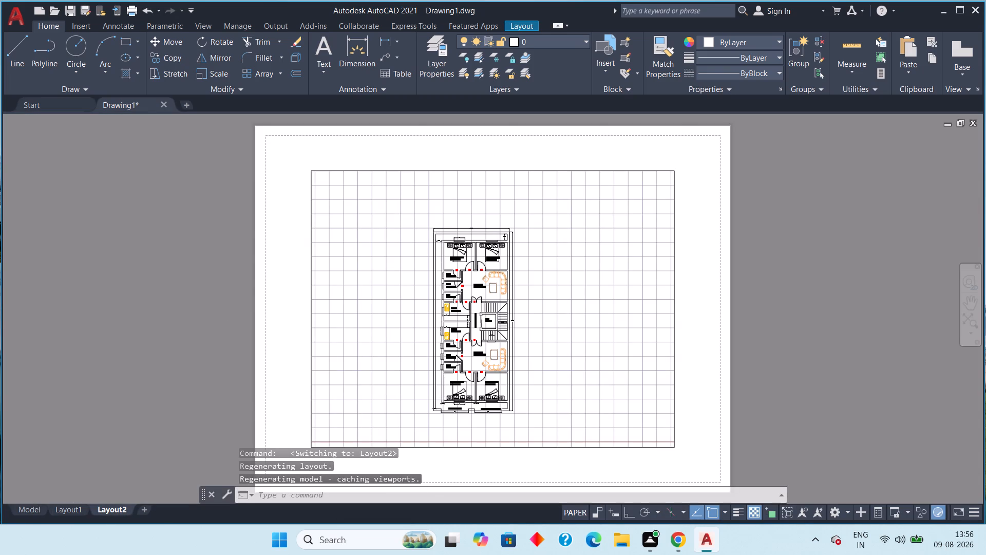
middle_click_drag(600, 376, 631, 404)
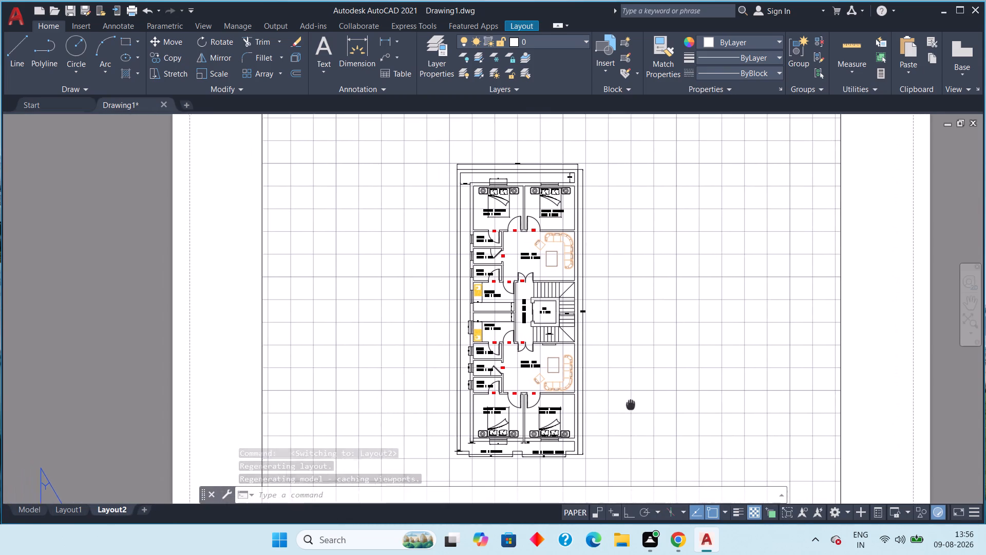
middle_click_drag(631, 404, 620, 419)
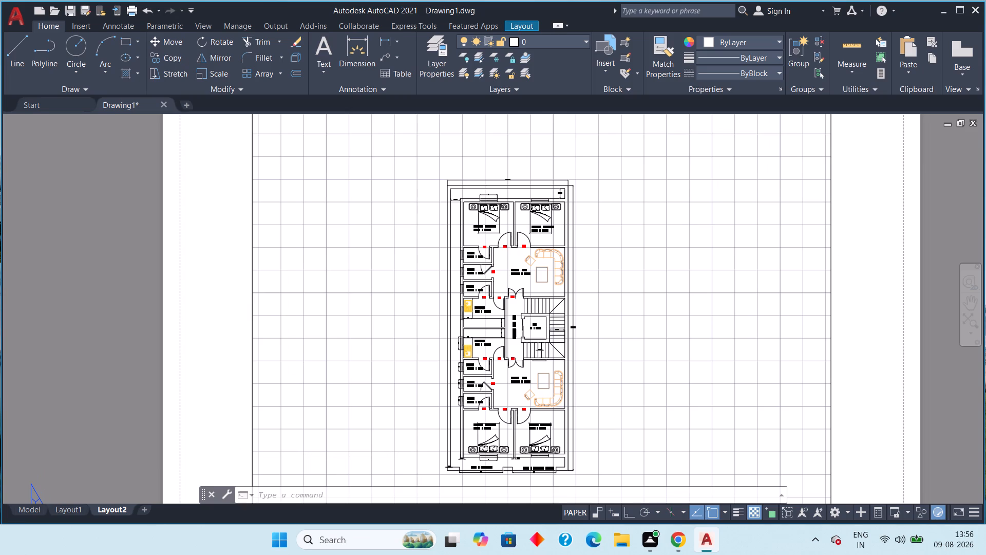
scroll(620, 419, "down", 2)
scroll(620, 419, "up", 1)
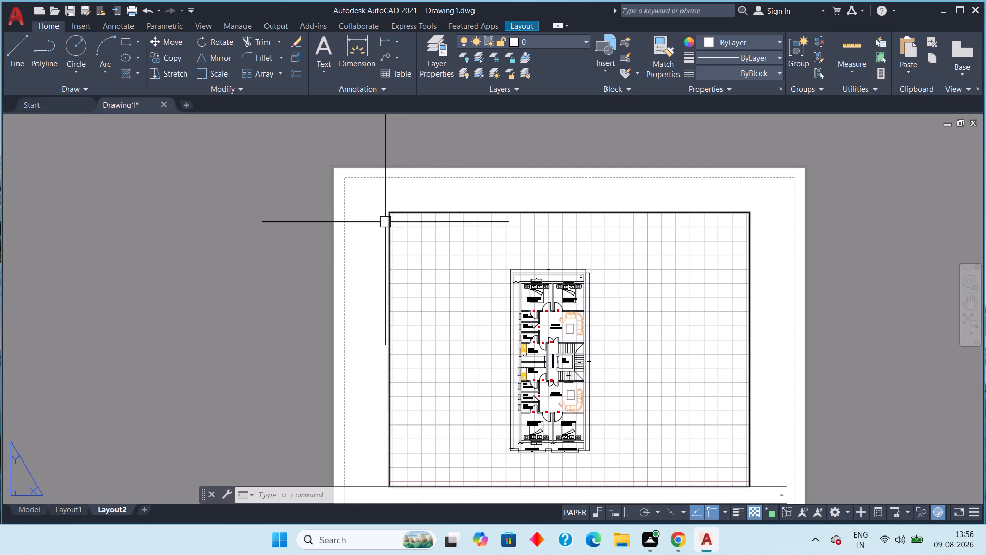
left_click(385, 216)
key("Delete")
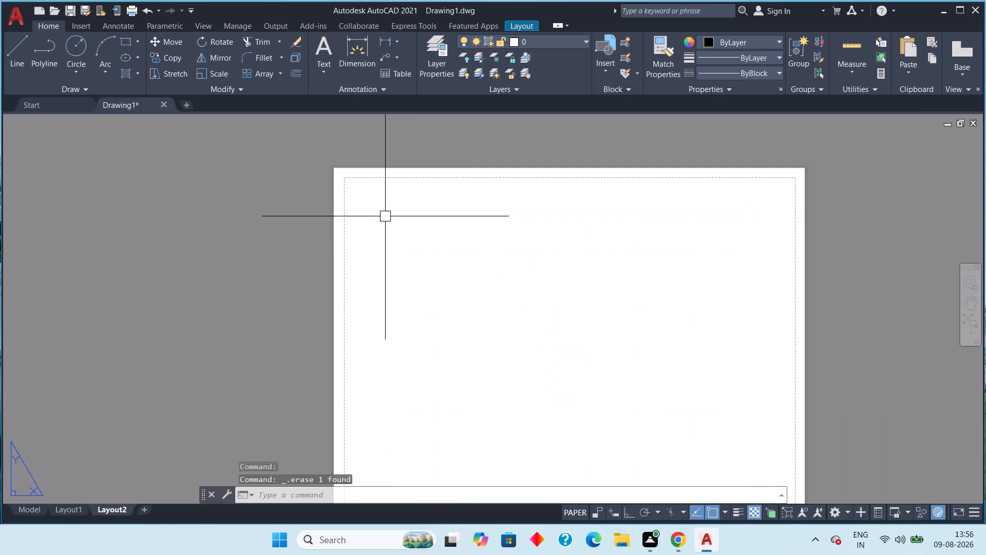
Draw a rectangle along the dashed printable-area boundary of the Layout2 sheet, from corner to opposite corner.
type("rec")
key("space")
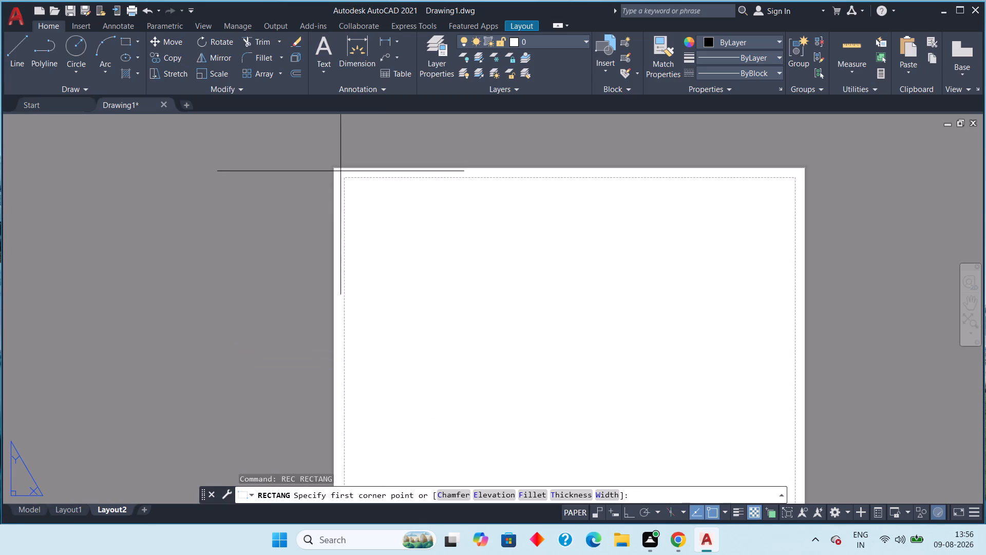
scroll(340, 181, "up", 2)
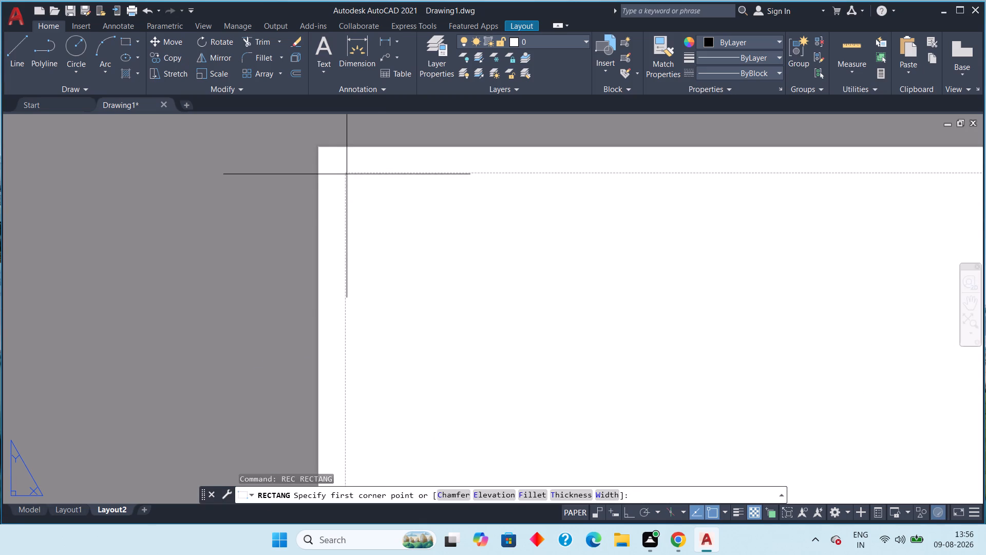
left_click_drag(346, 171, 358, 187)
scroll(550, 328, "down", 4)
middle_click_drag(579, 330, 411, 181)
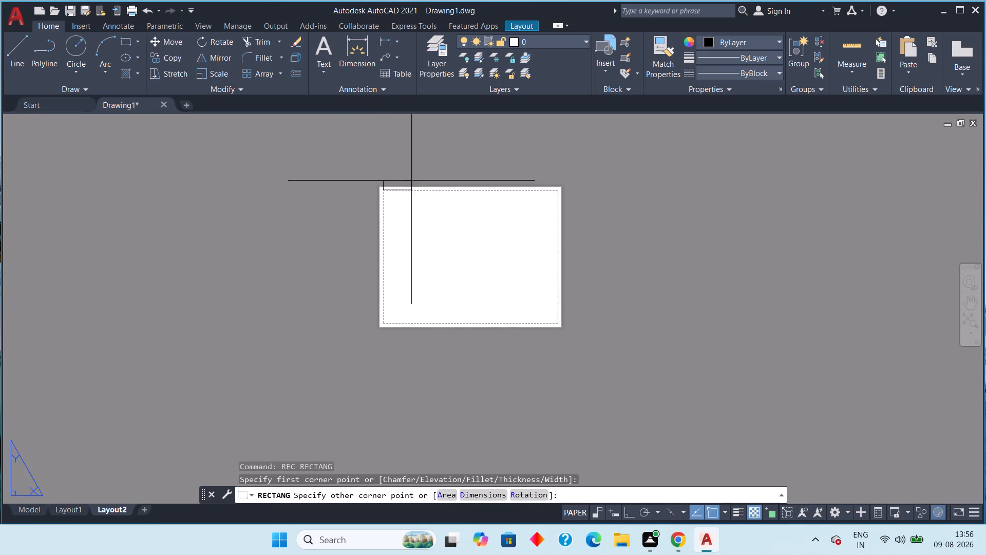
scroll(507, 259, "up", 3)
middle_click_drag(594, 342, 461, 224)
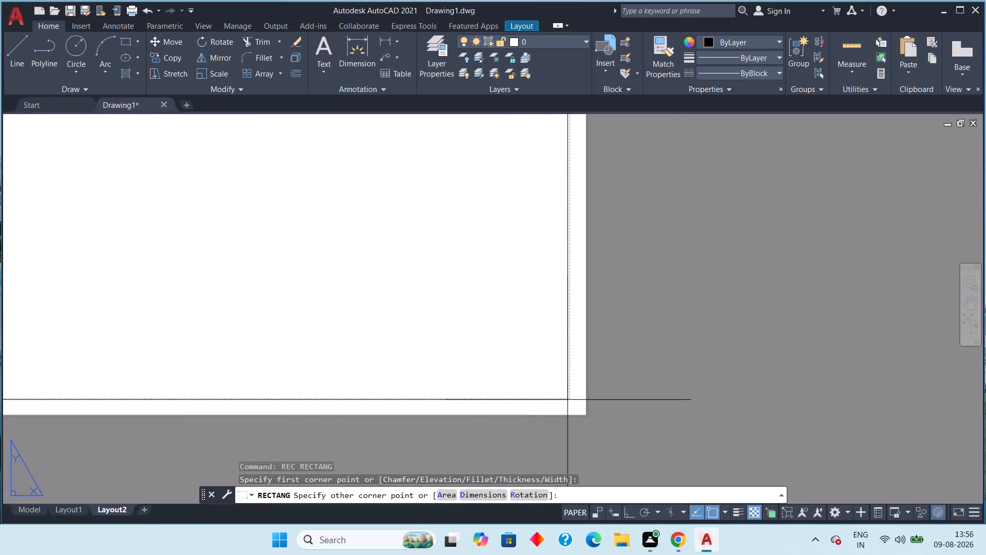
left_click(570, 399)
scroll(570, 399, "down", 2)
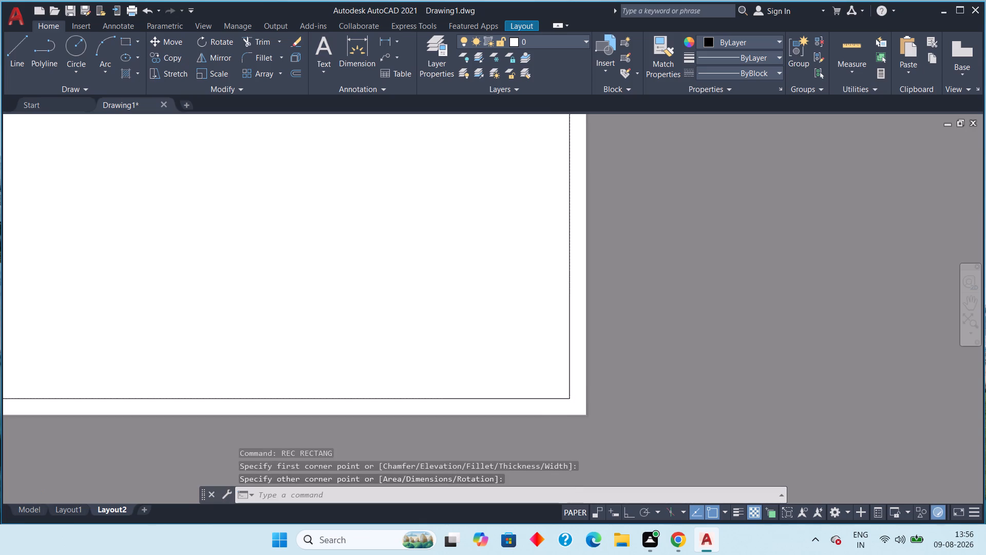
scroll(570, 399, "down", 2)
scroll(504, 376, "up", 2)
middle_click_drag(511, 380, 529, 387)
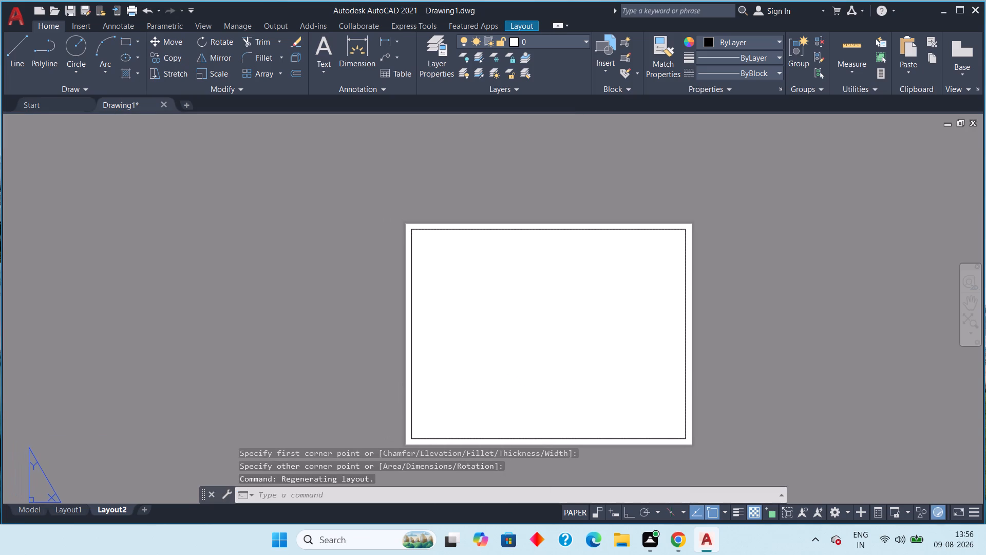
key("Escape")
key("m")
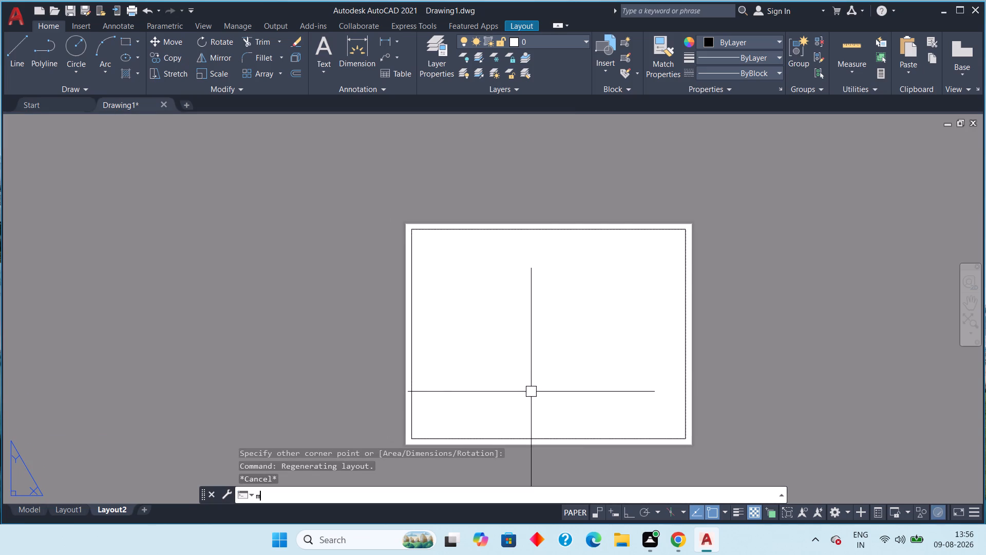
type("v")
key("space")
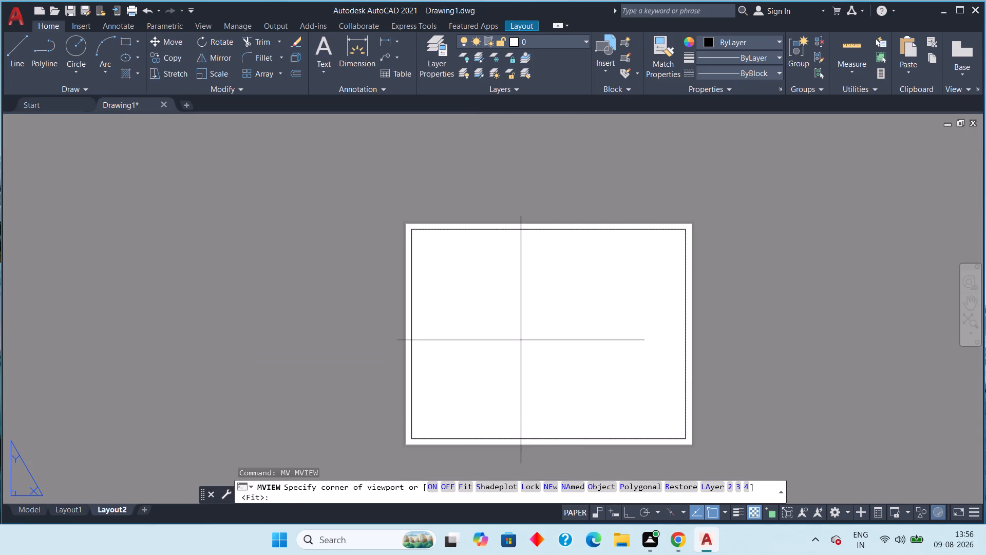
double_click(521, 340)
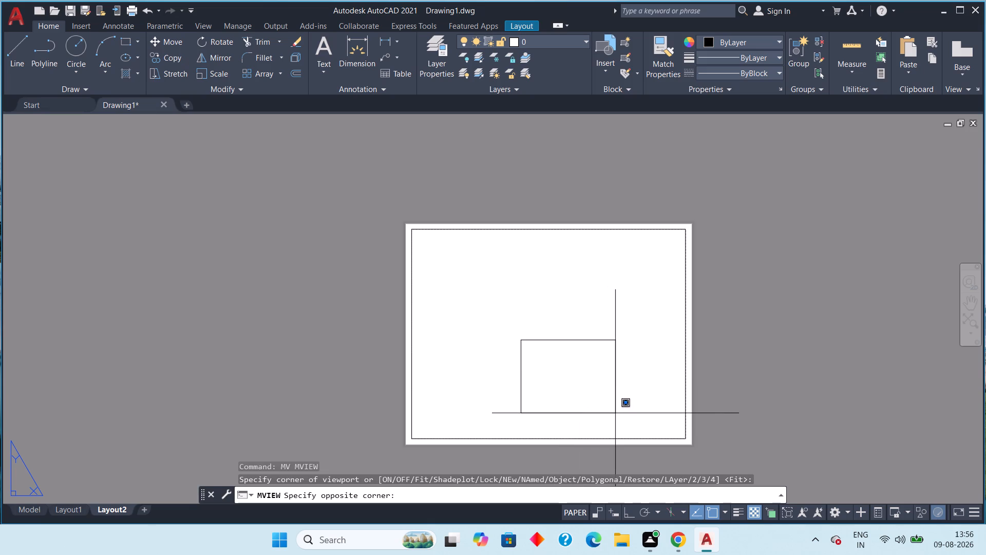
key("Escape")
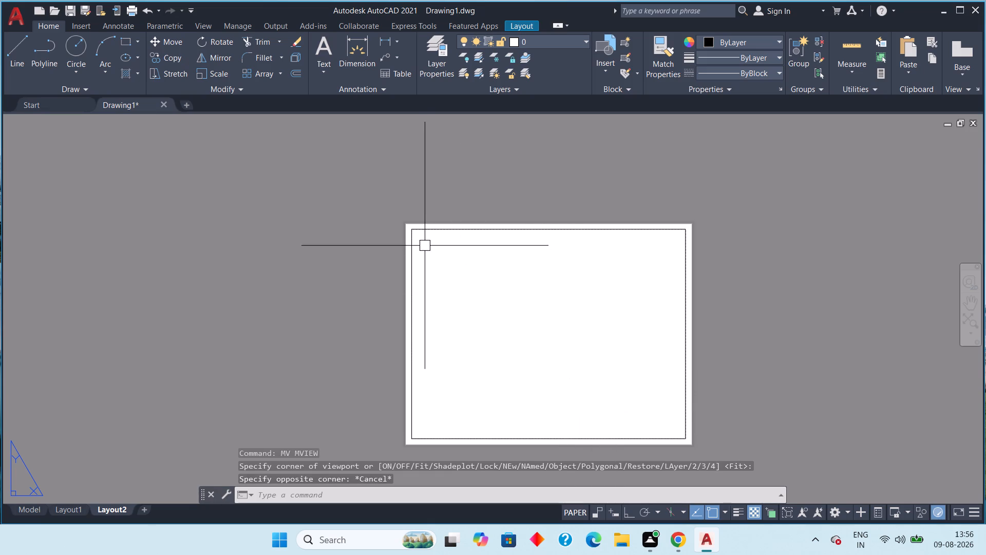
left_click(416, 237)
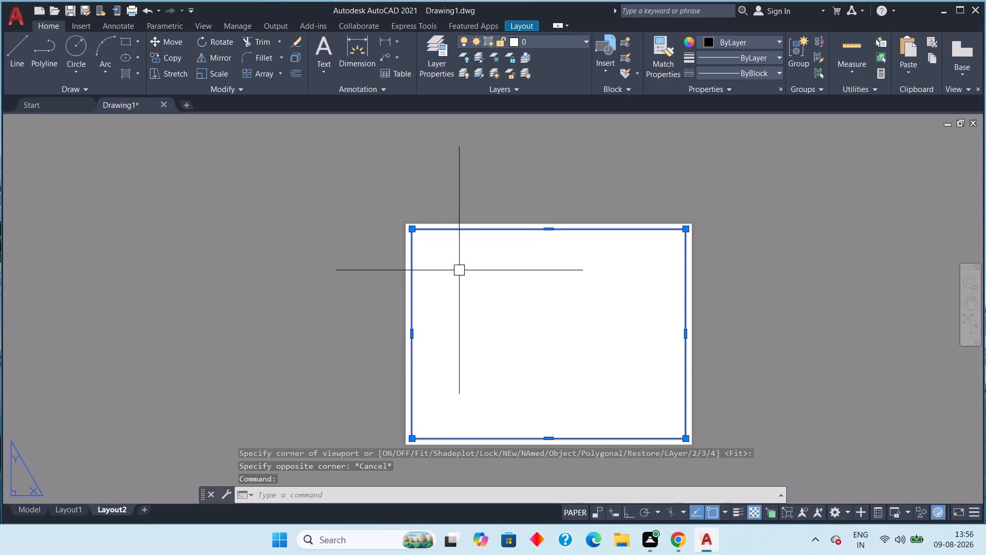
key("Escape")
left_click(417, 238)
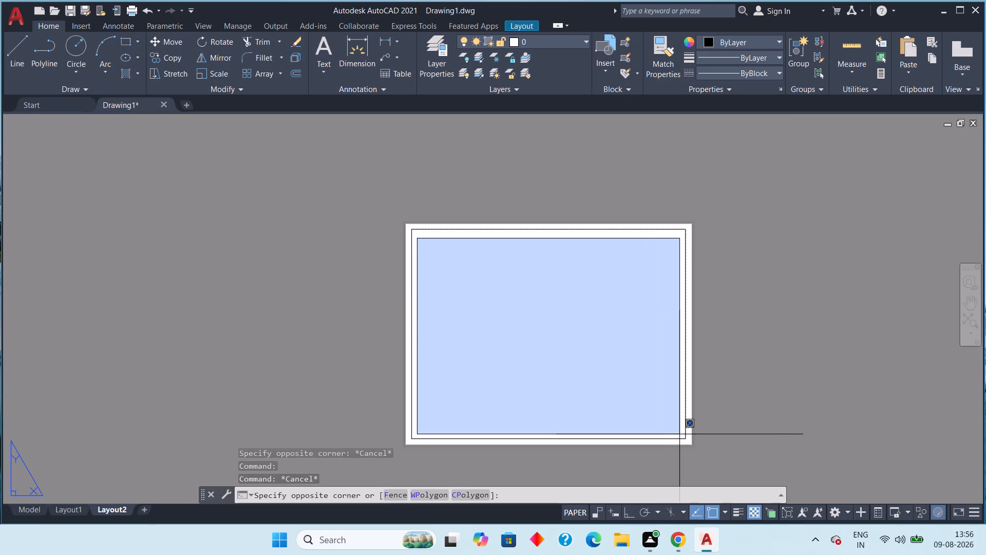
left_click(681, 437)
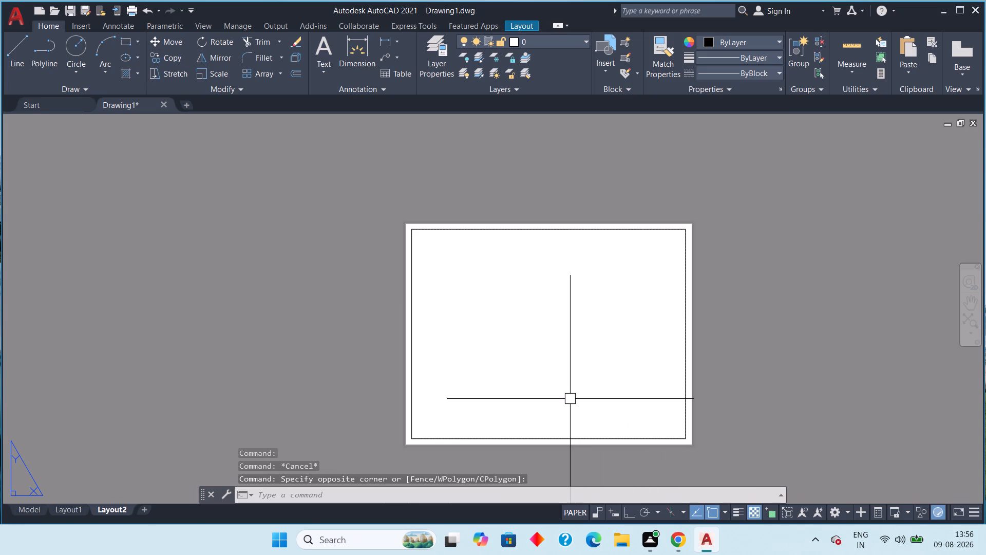
Create a viewport with MVIEW spanning the border rectangle on the sheet so the floor plan fills it.
key("m")
type("v")
key("space")
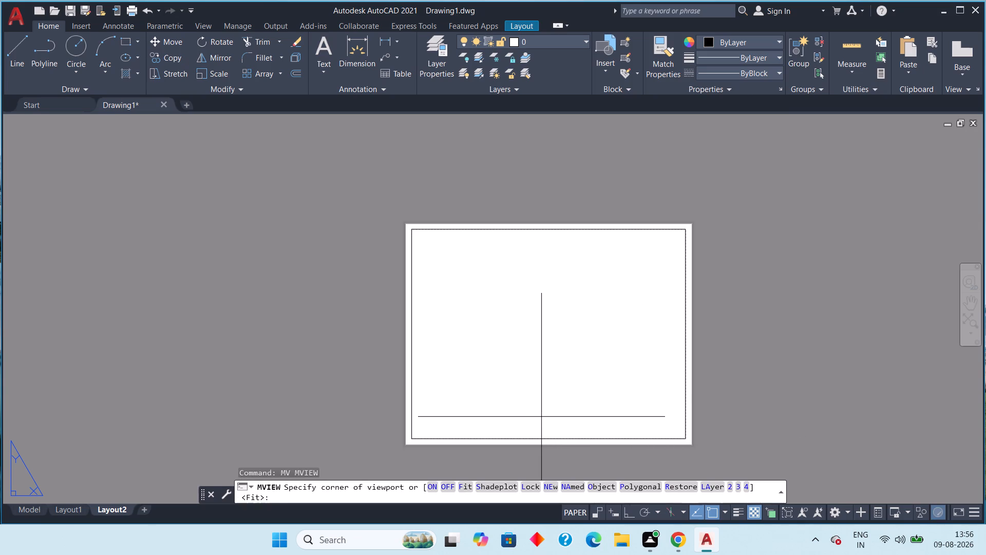
scroll(411, 234, "up", 2)
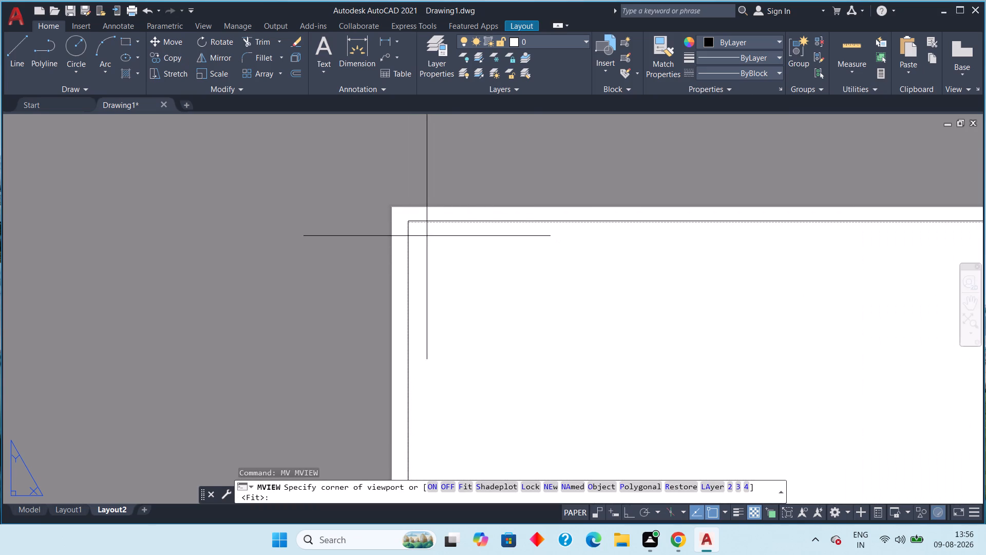
left_click(404, 224)
middle_click_drag(620, 355, 458, 242)
scroll(620, 355, "down", 1)
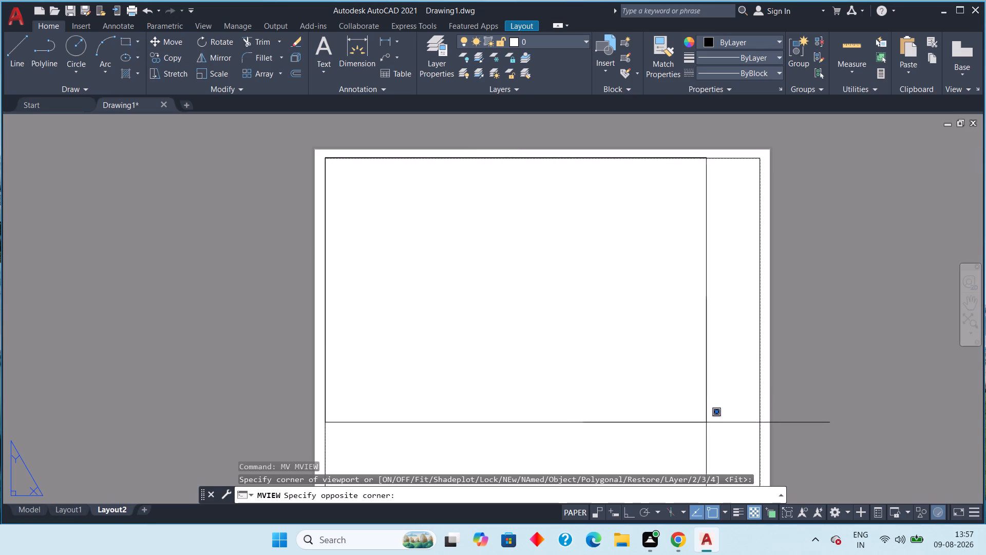
scroll(702, 416, "down", 1)
middle_click_drag(690, 402, 559, 280)
left_click(610, 341)
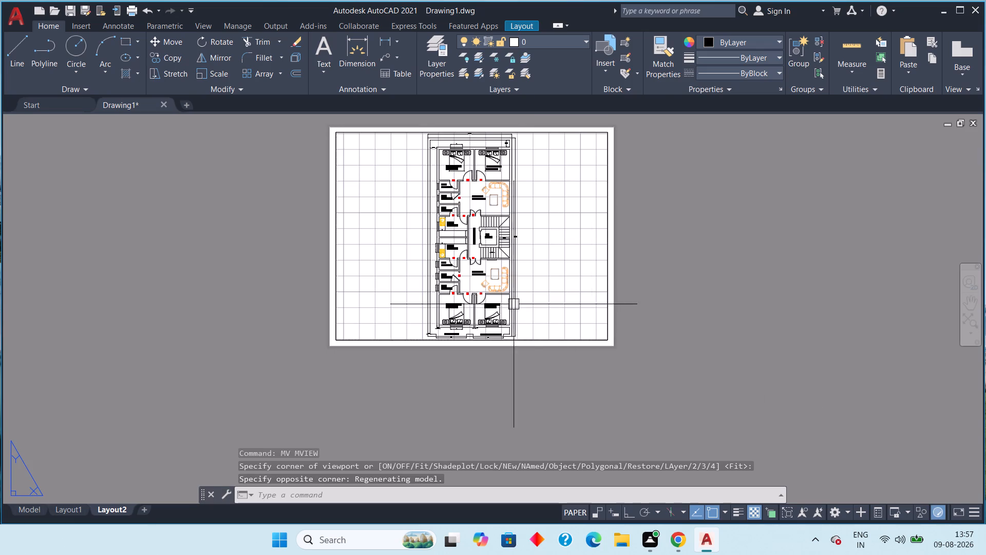
middle_click_drag(515, 281, 565, 366)
key("Escape")
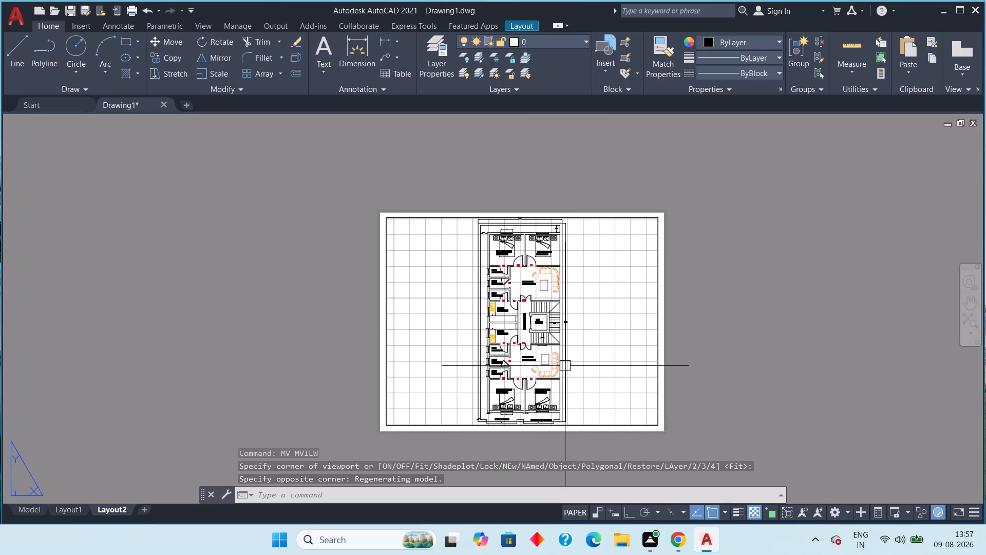
Start a plot of Layout2 and set the plotter to AutoCAD PDF (High Quality Print).pc3.
scroll(561, 359, "up", 1)
middle_click(601, 359)
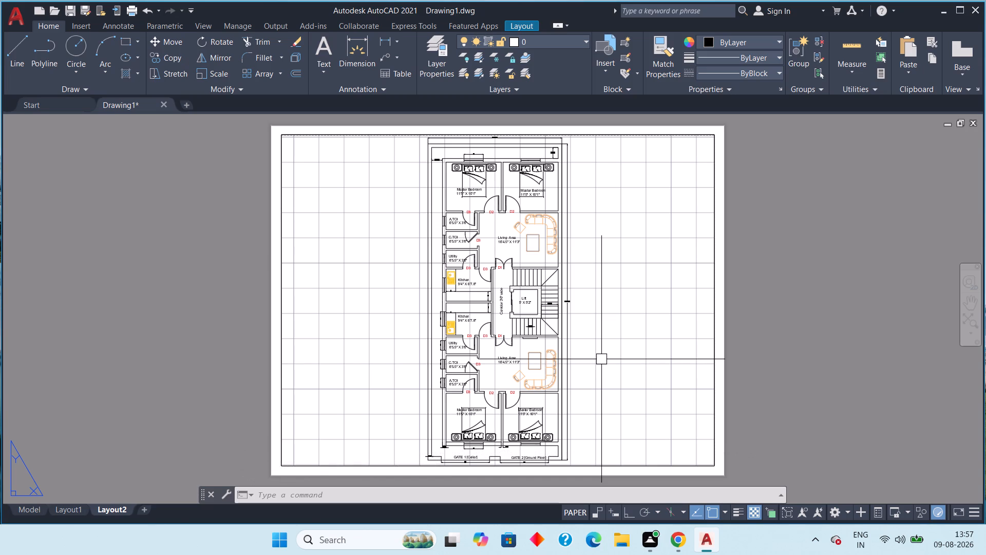
type("plot")
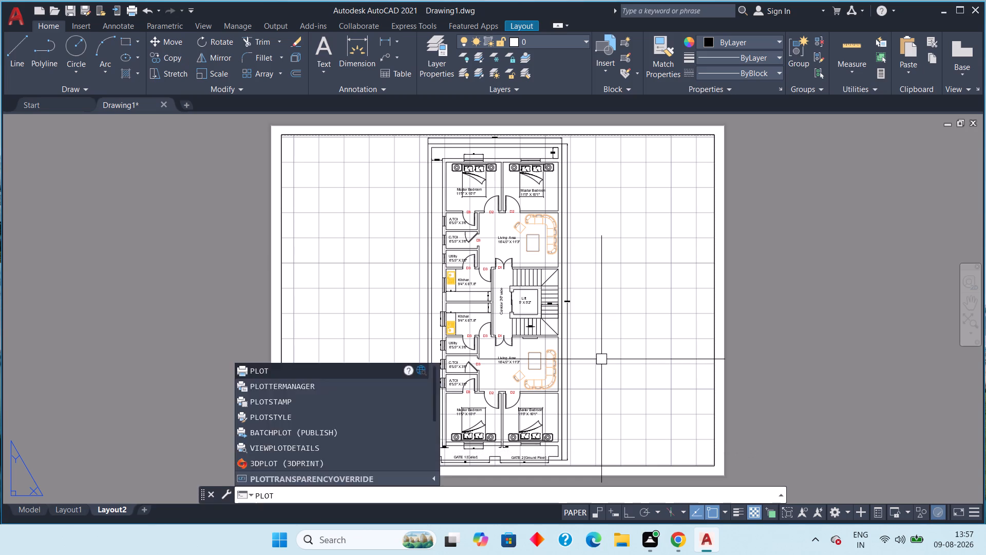
key("space")
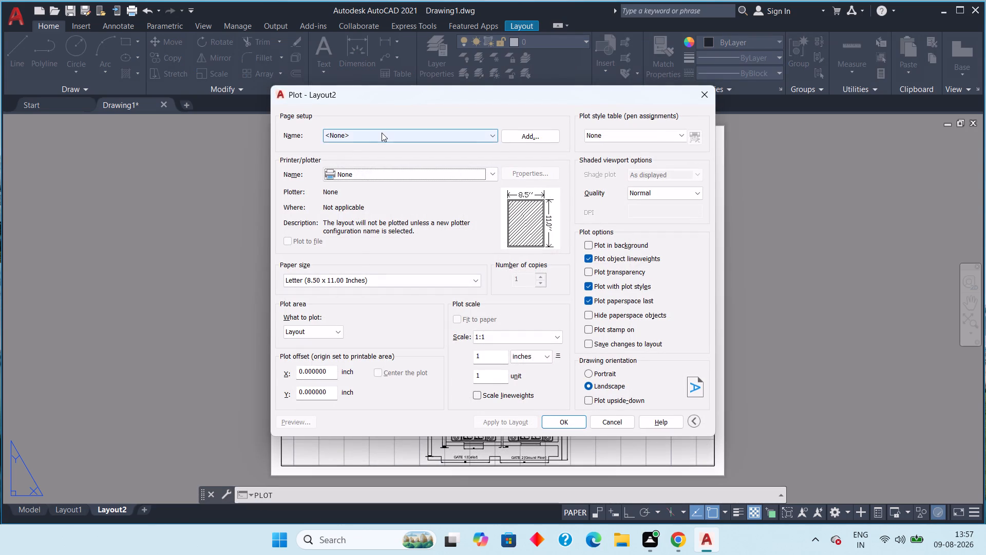
left_click(383, 133)
left_click(380, 141)
left_click(376, 169)
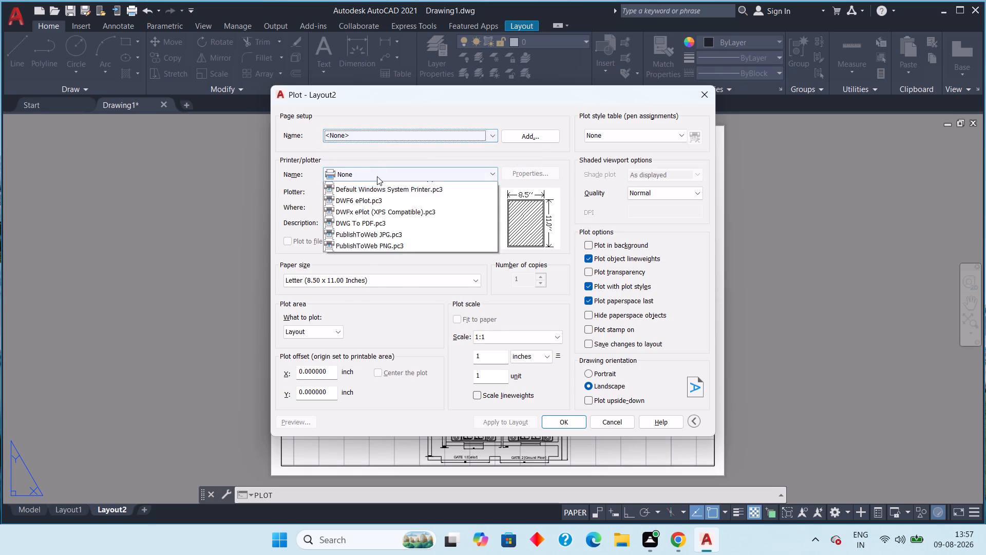
left_click(384, 237)
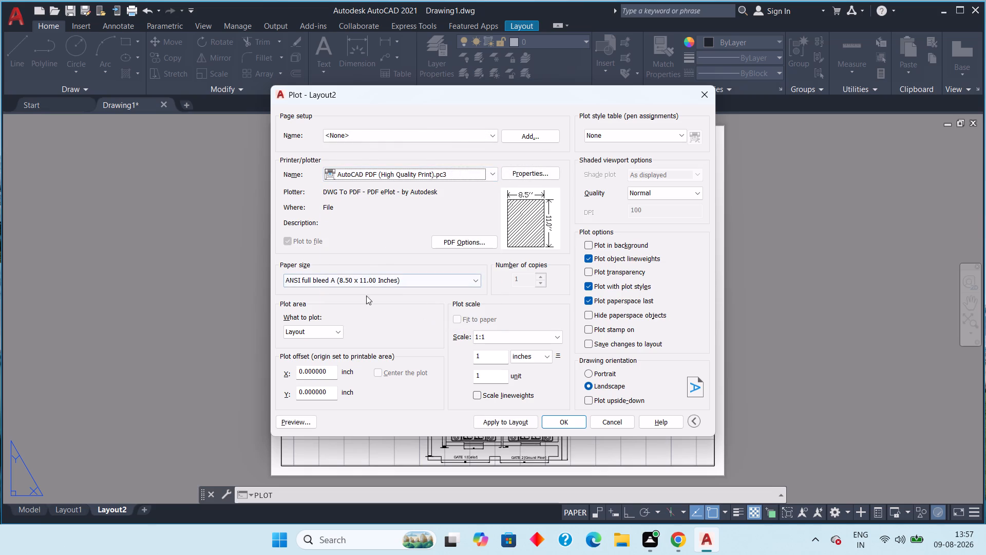
Set the plot's paper size to ISO full bleed 4A0 (1682.00 x 2378.00 MM).
left_click(391, 281)
scroll(366, 325, "up", 10)
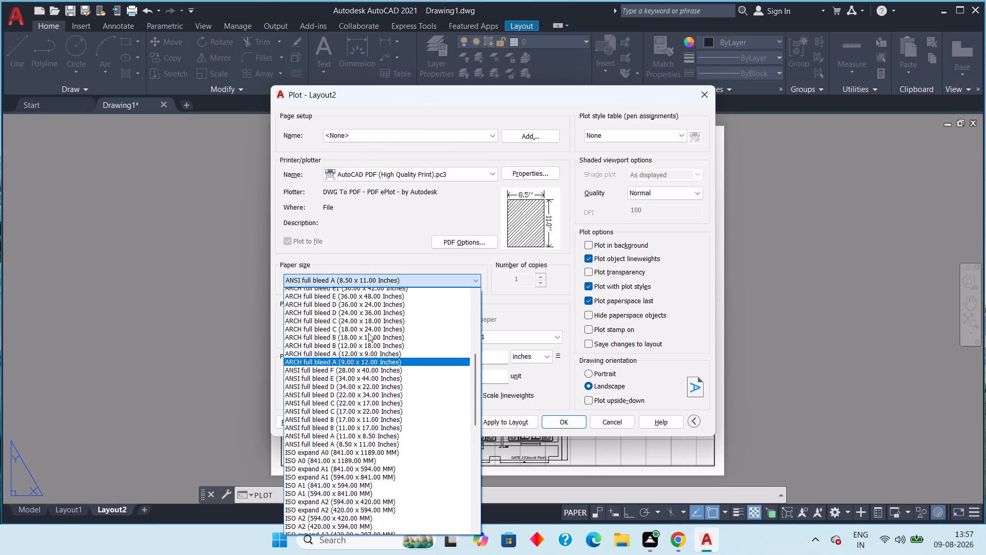
scroll(368, 333, "up", 16)
scroll(353, 413, "up", 3)
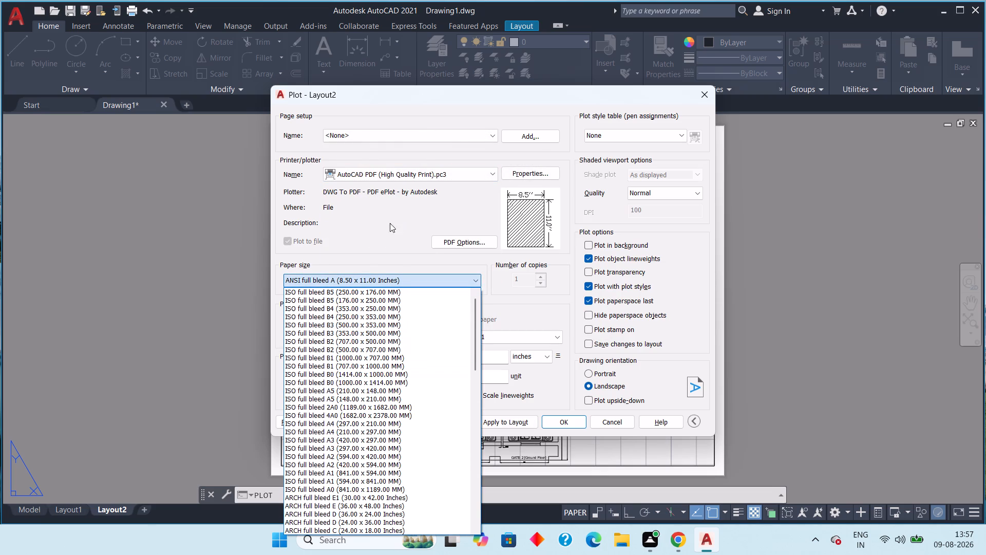
left_click(348, 419)
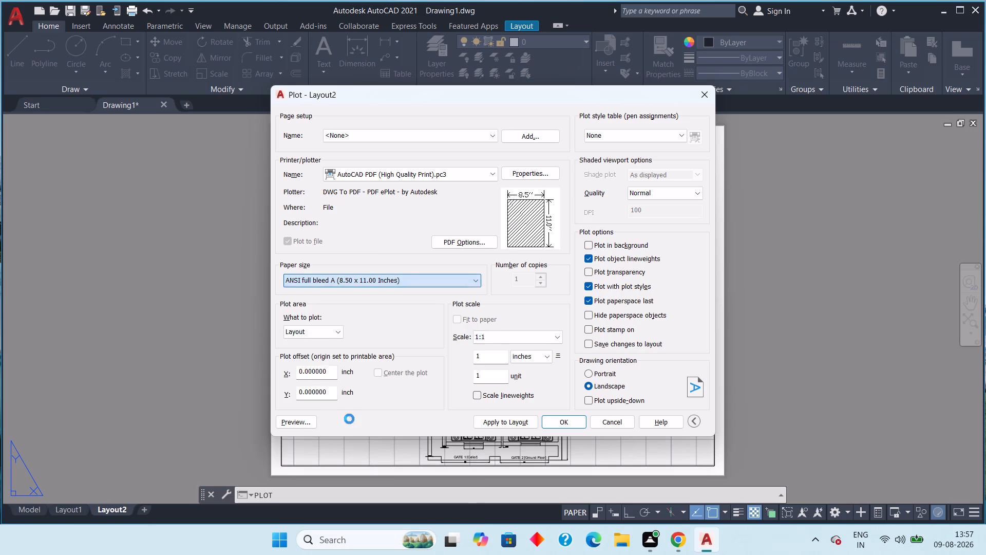
left_click(406, 172)
left_click(406, 172)
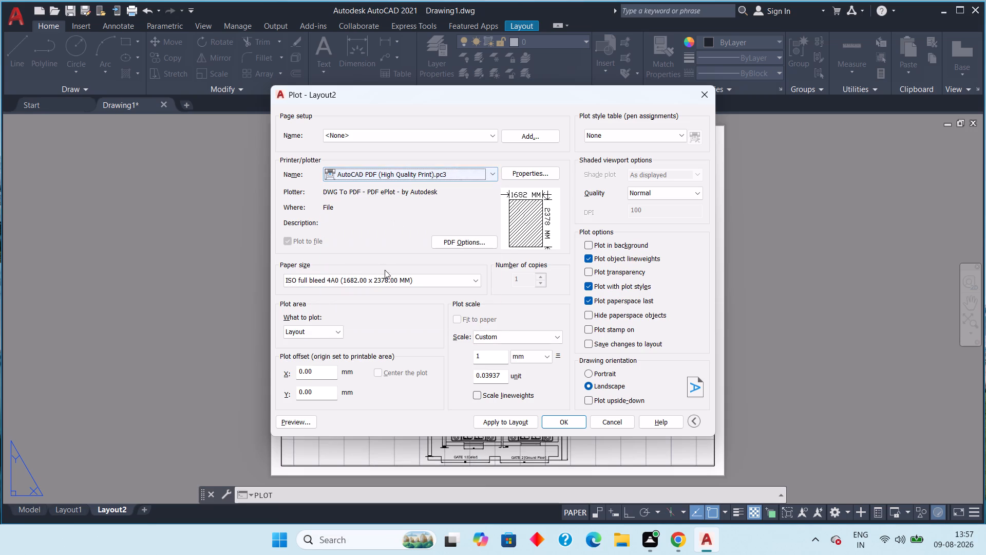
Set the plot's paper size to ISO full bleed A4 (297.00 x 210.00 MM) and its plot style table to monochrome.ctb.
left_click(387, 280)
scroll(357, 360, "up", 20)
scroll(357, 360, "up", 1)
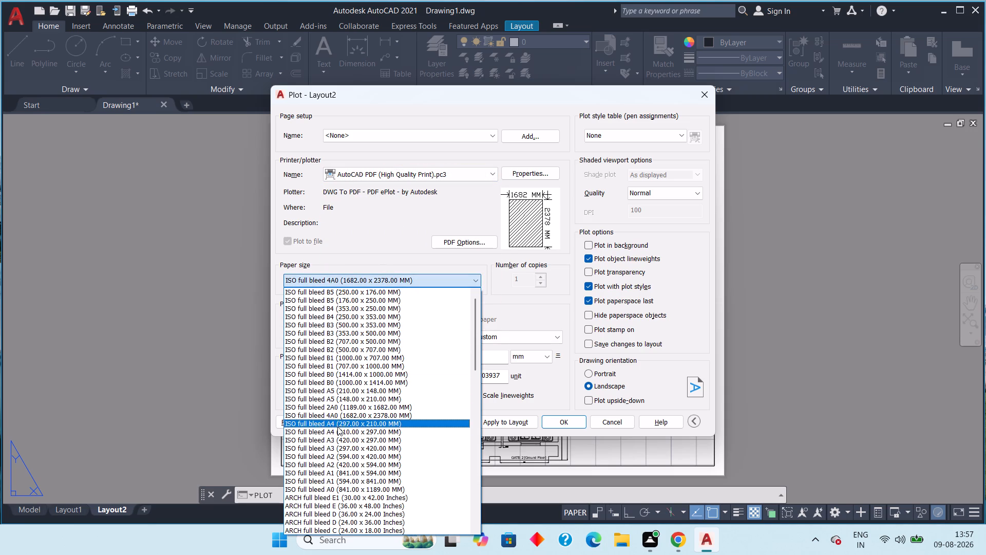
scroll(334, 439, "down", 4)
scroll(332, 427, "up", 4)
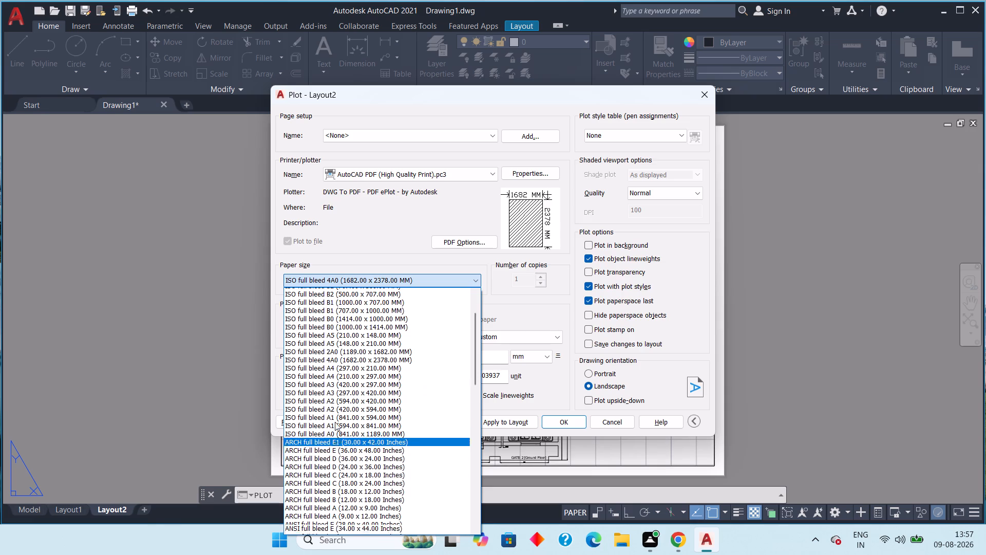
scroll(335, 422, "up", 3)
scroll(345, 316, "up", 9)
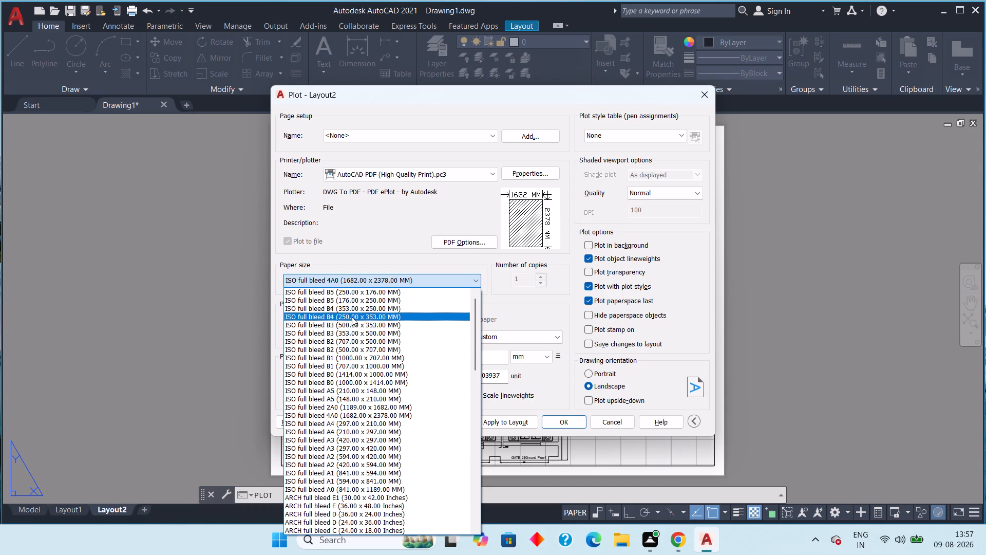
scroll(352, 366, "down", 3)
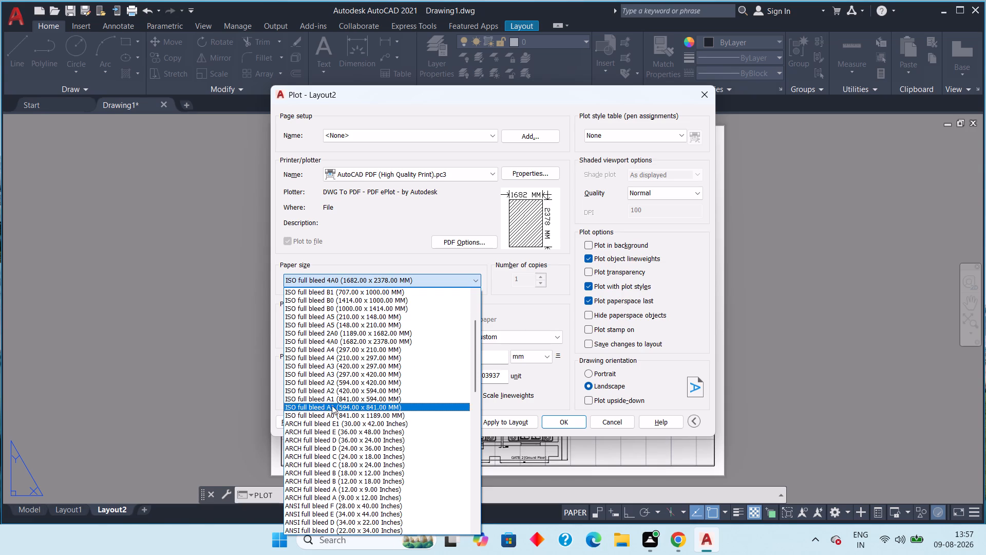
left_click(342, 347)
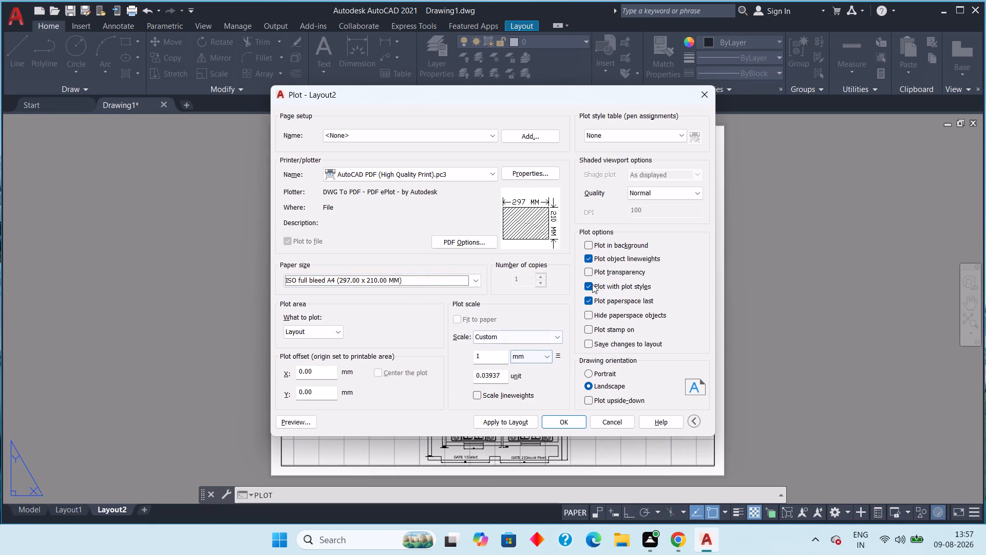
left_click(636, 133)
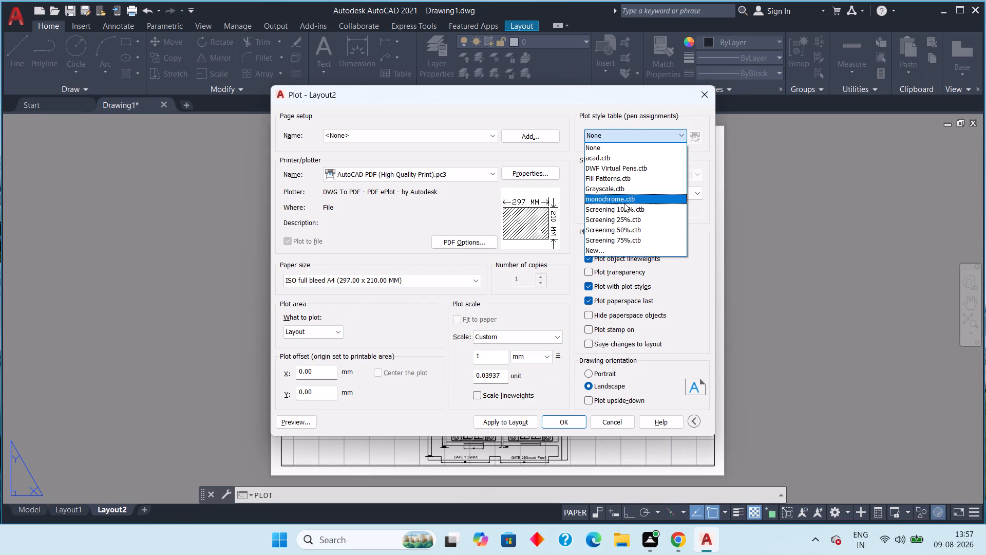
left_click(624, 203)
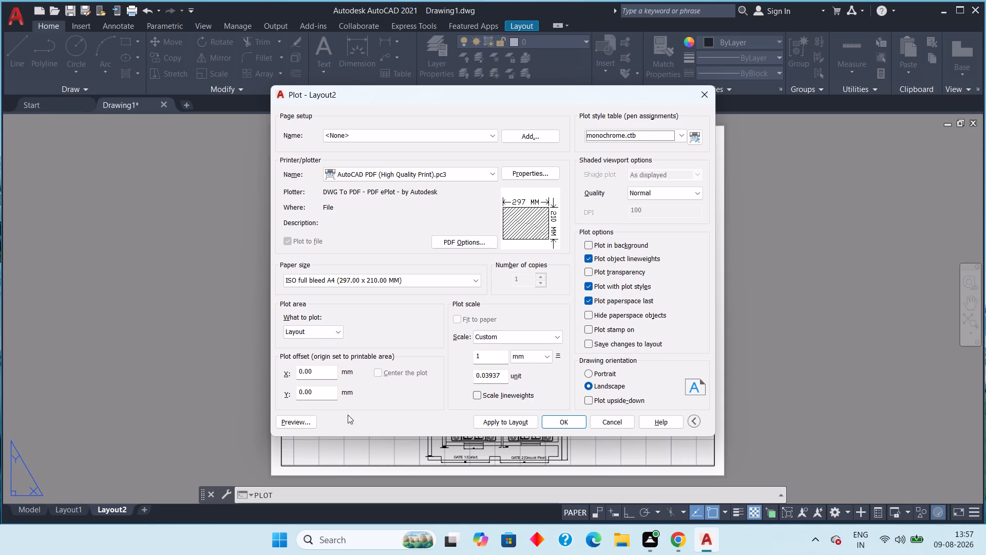
Preview the Layout2 plot to examine how the border and floor plan fit the paper, and exit the plot setup.
left_click(298, 424)
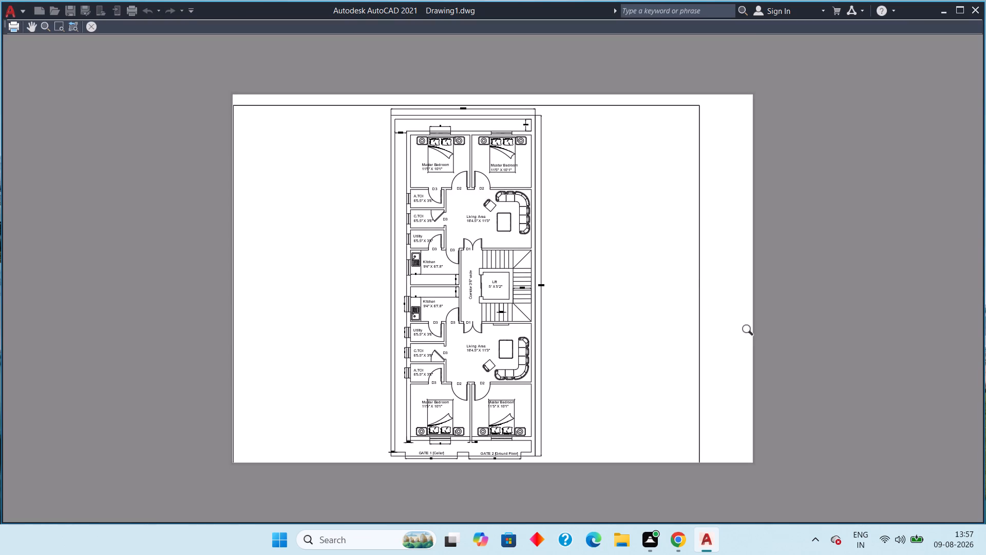
scroll(722, 338, "down", 2)
scroll(706, 361, "up", 1)
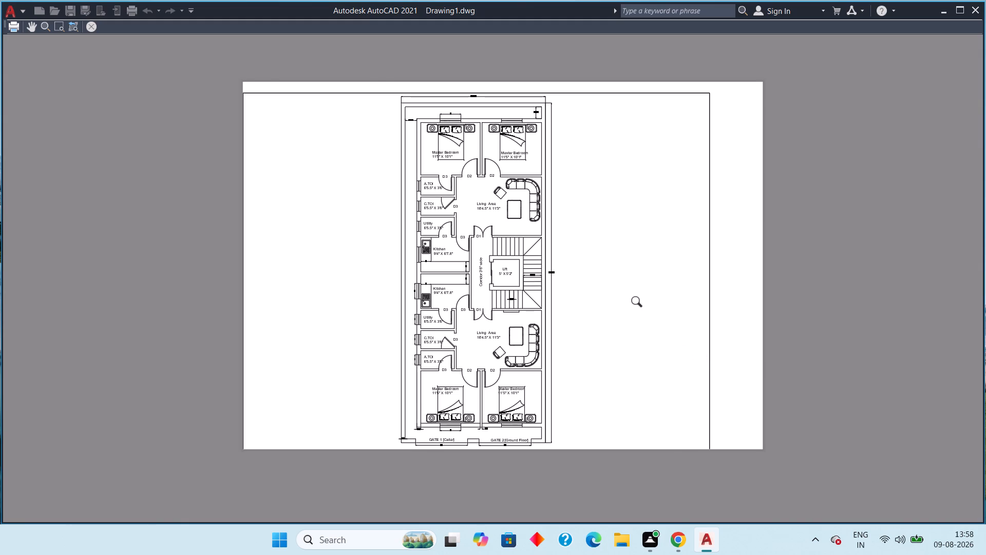
scroll(631, 311, "up", 1)
scroll(629, 317, "down", 2)
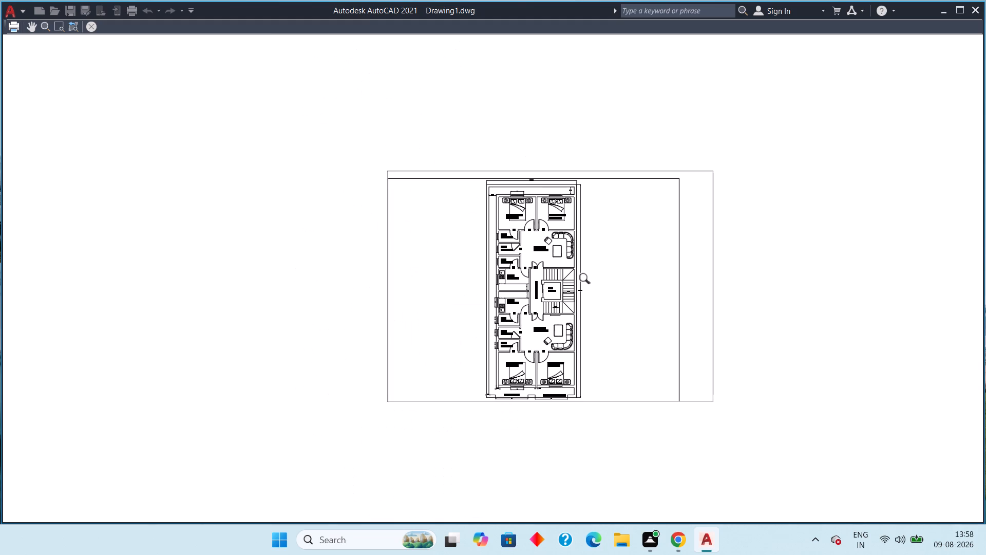
key("Escape")
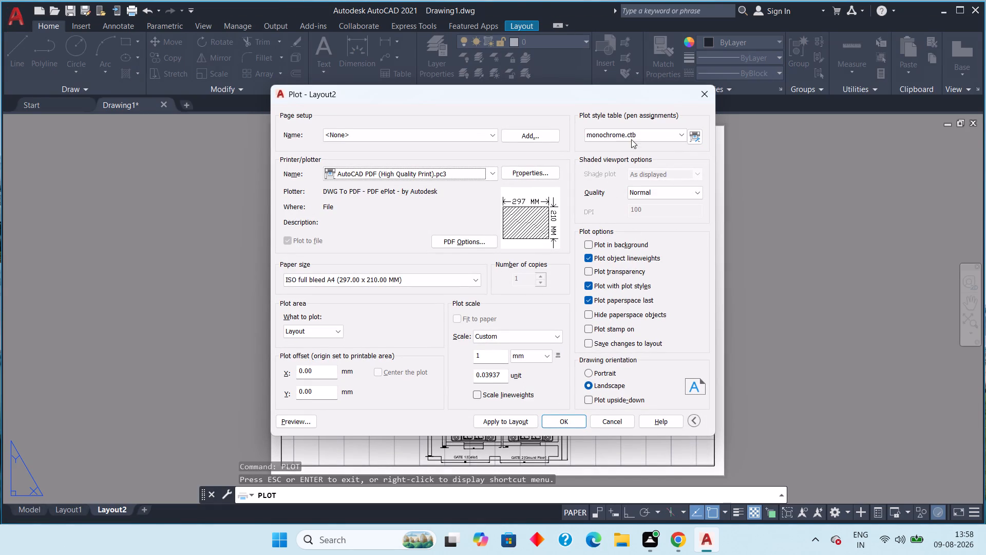
key("Escape")
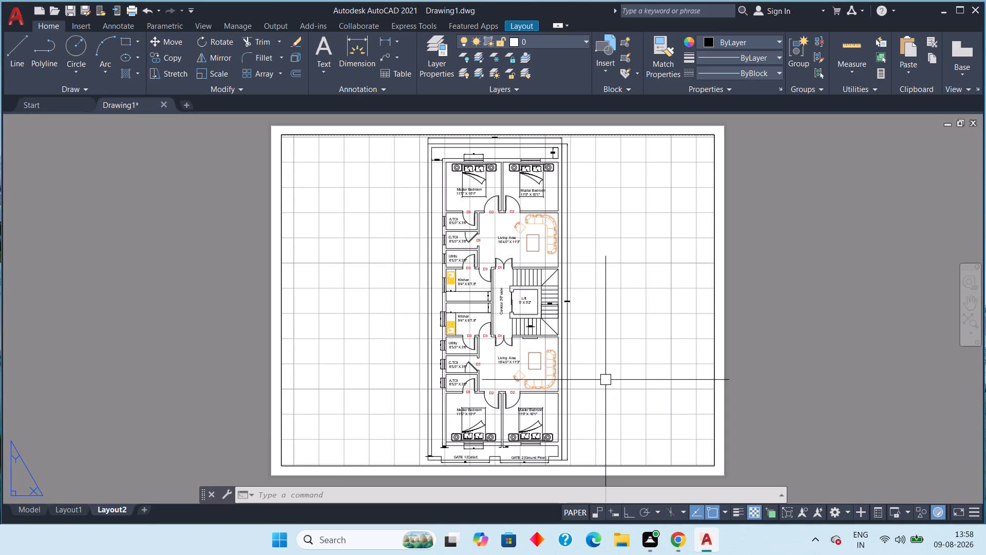
Activate the Layout2 viewport's model space and zoom to a window around the whole floor plan with a margin inside the border.
scroll(601, 380, "down", 1)
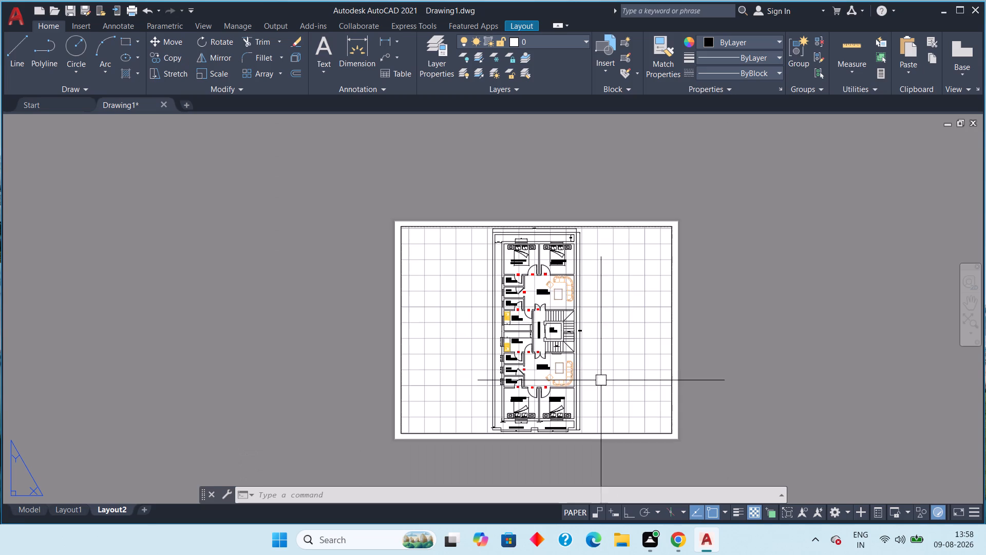
scroll(577, 248, "up", 1)
middle_click_drag(589, 230, 584, 164)
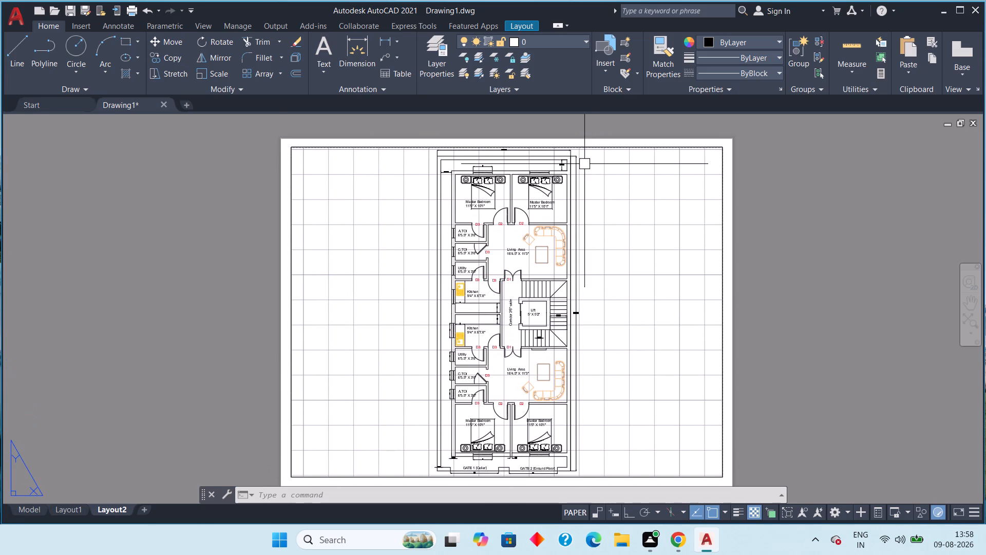
double_click(605, 196)
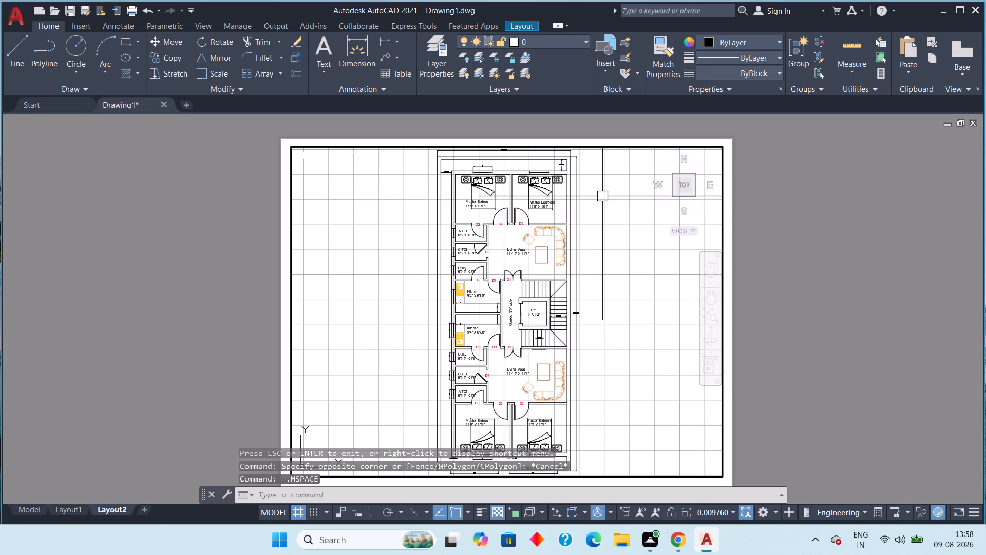
scroll(604, 196, "down", 1)
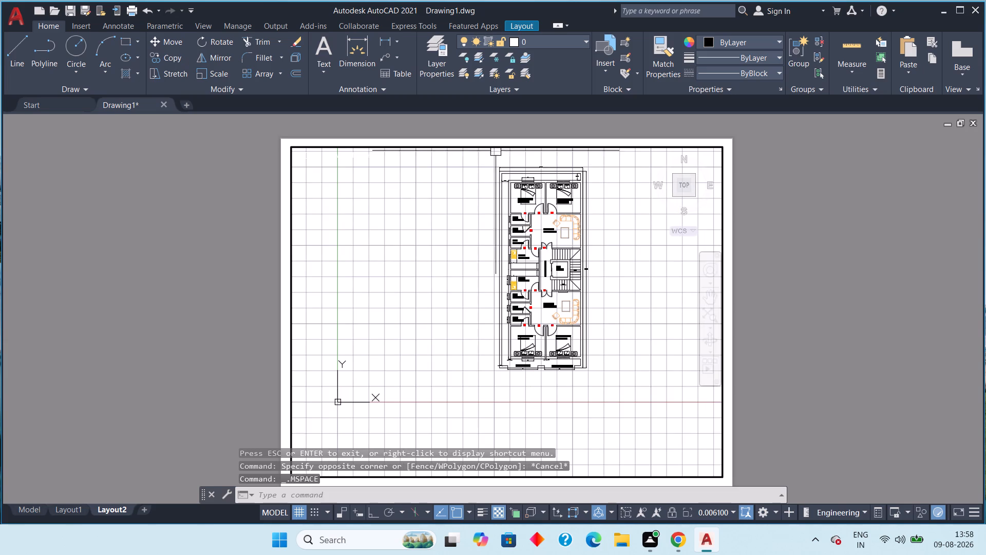
left_click(485, 157)
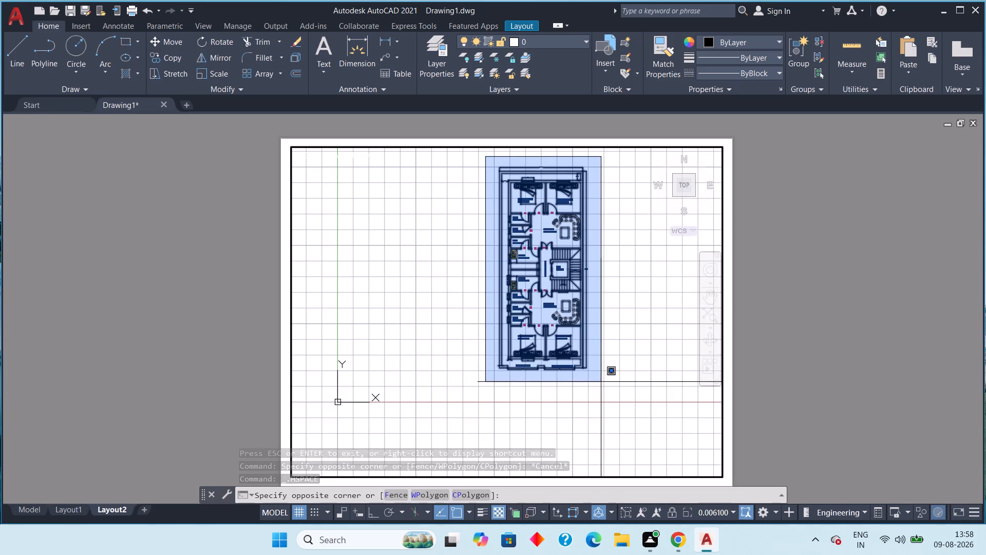
left_click(601, 382)
type("z")
key("space")
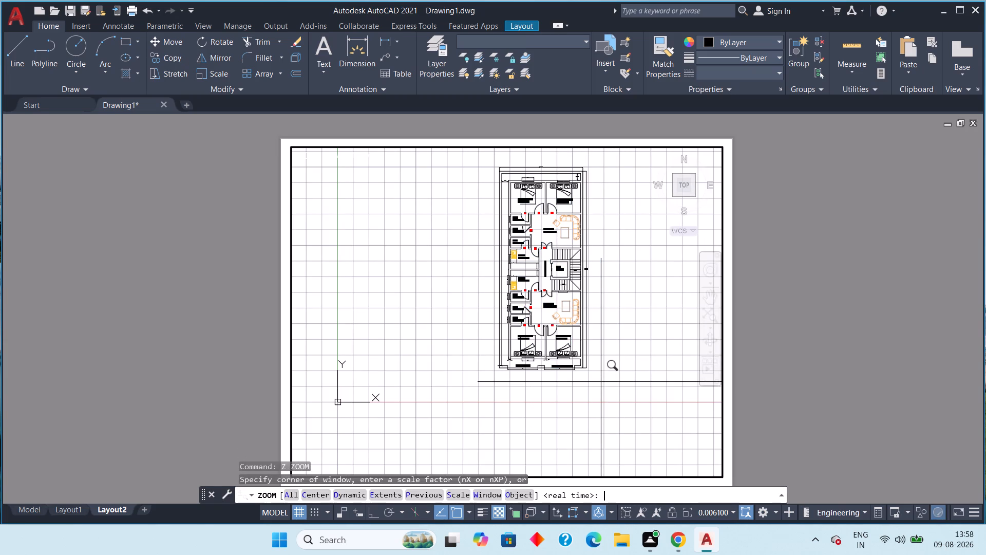
middle_click_drag(570, 312, 570, 312)
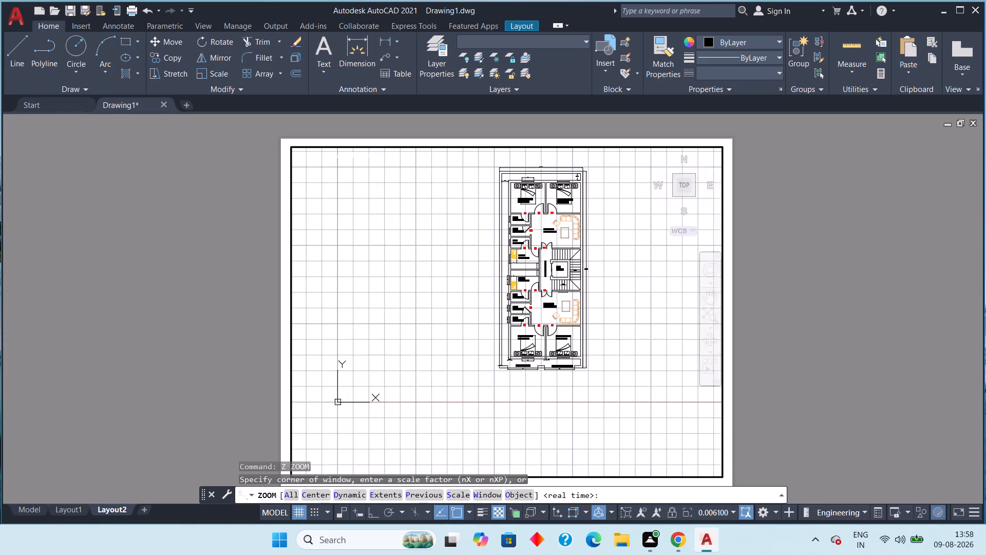
middle_click_drag(570, 312, 567, 357)
left_click(477, 204)
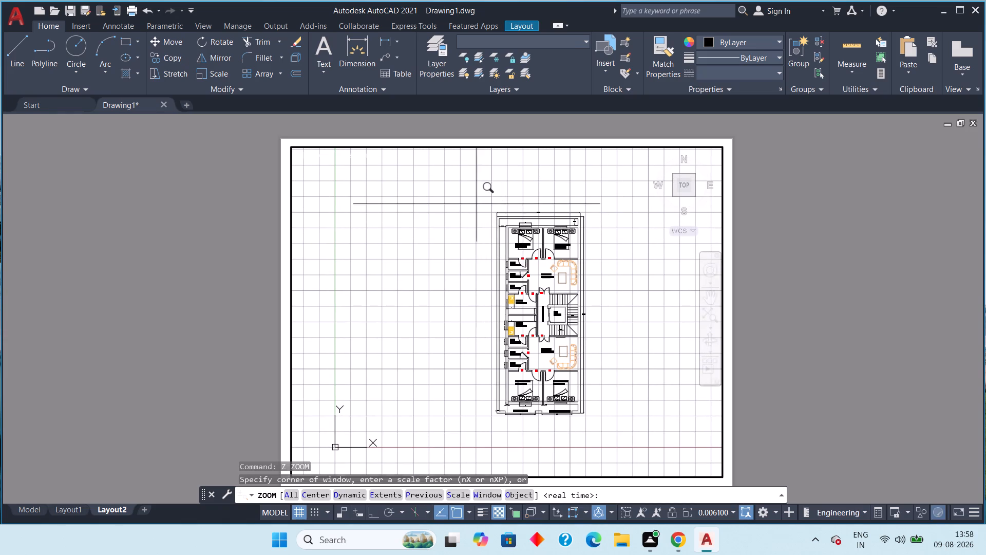
left_click(612, 431)
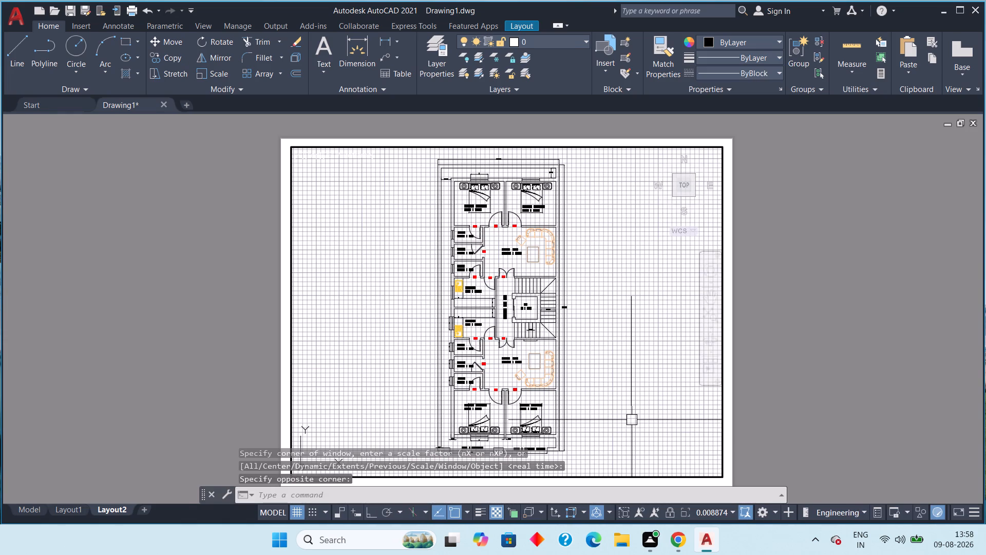
key("Escape")
key("Escape")
key("Escape")
key("Escape")
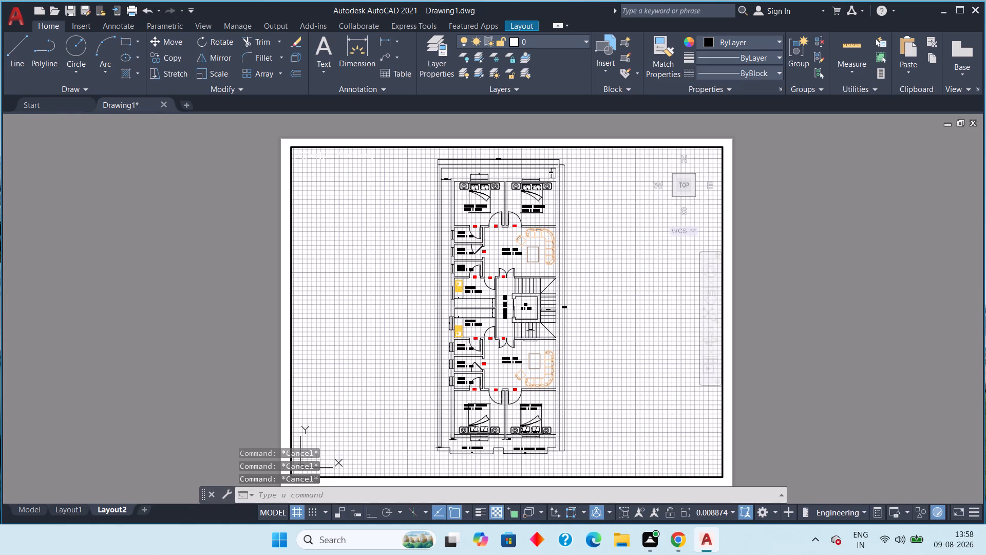
Start a new plot of Layout2 with the plotter AutoCAD PDF (High Quality Print).pc3 and the plot style table monochrome.ctb.
type("ploy")
key("Escape")
key("Escape")
type("plot")
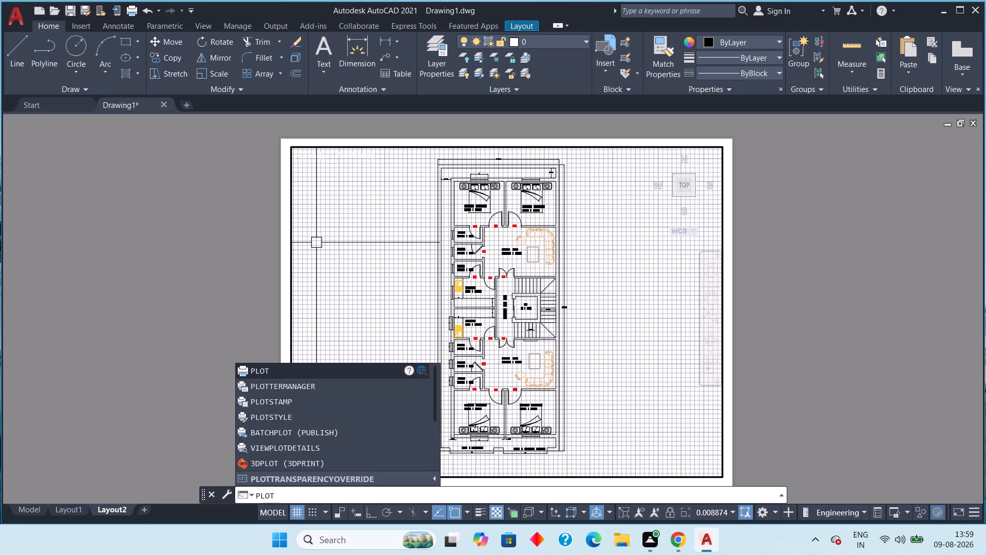
key("space")
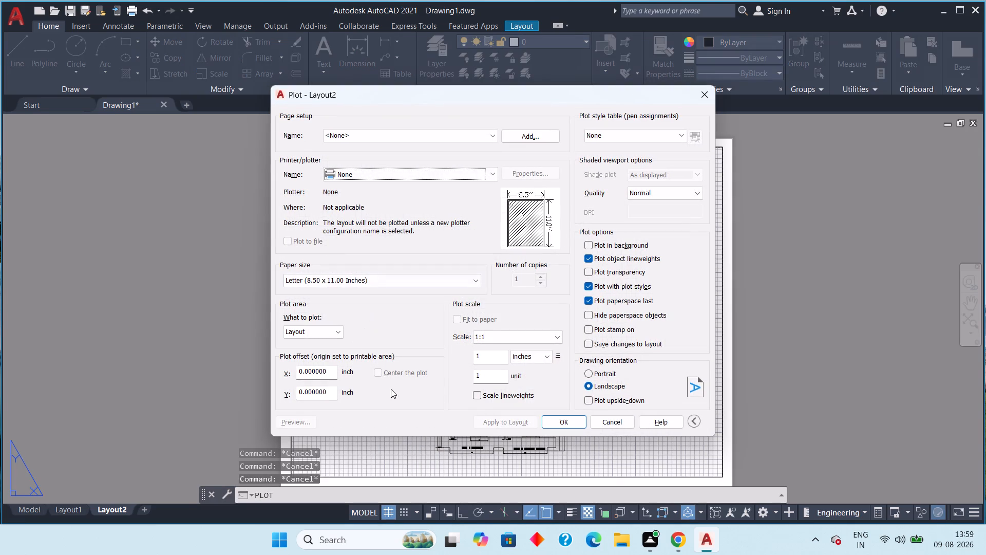
left_click(400, 169)
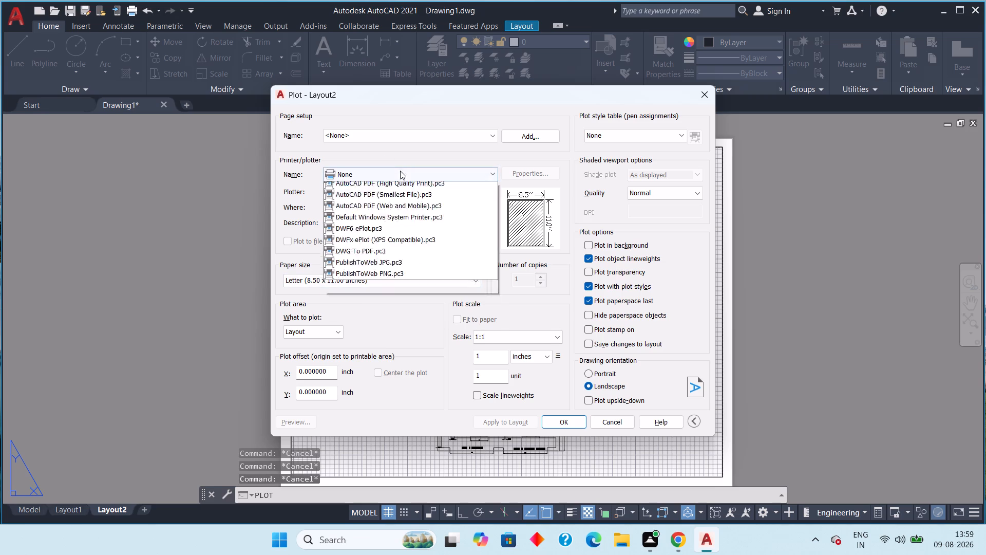
left_click(394, 227)
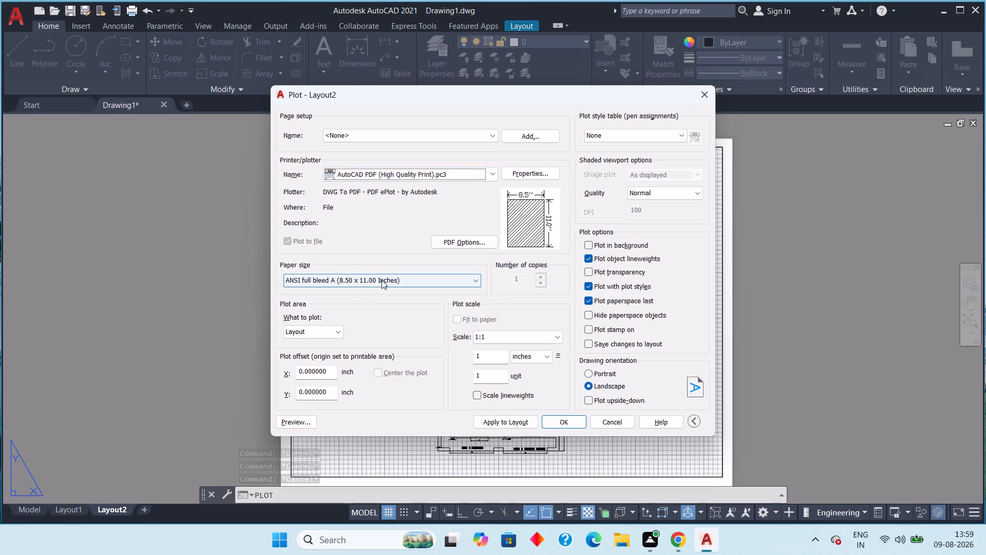
left_click(629, 131)
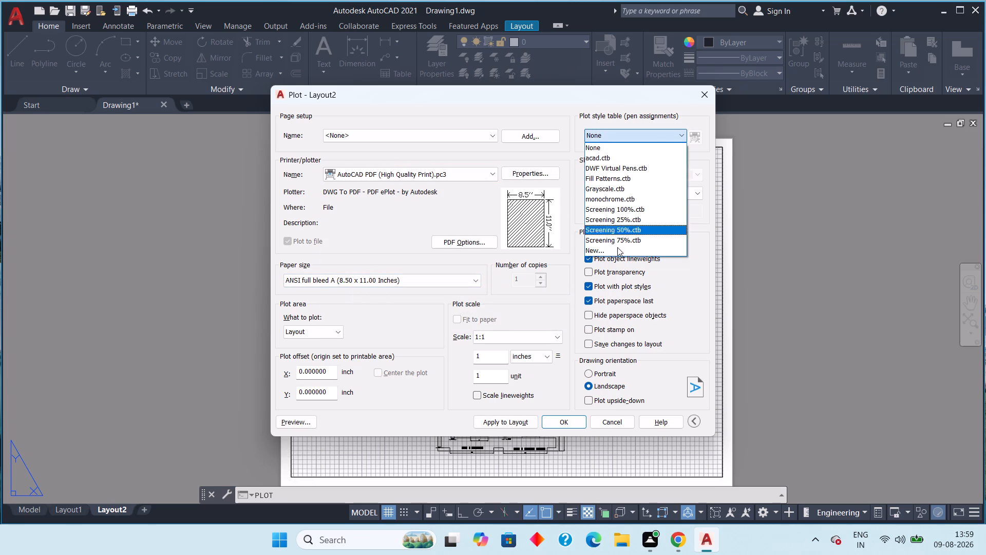
left_click(622, 202)
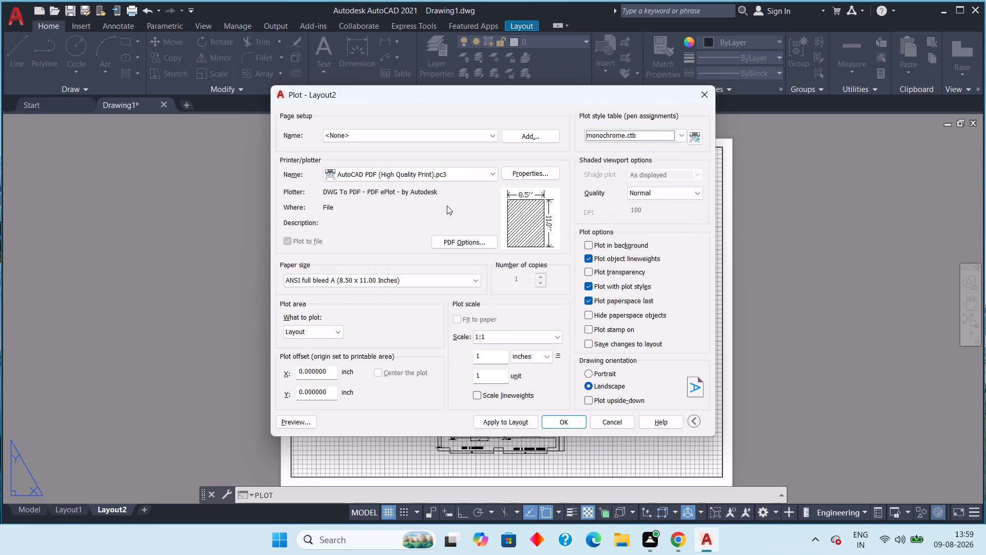
left_click(452, 177)
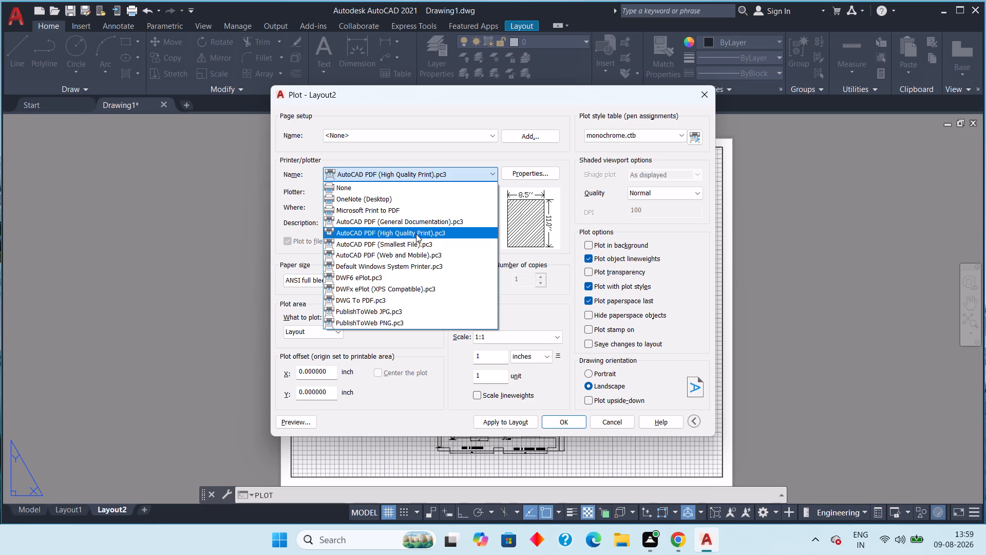
left_click(378, 231)
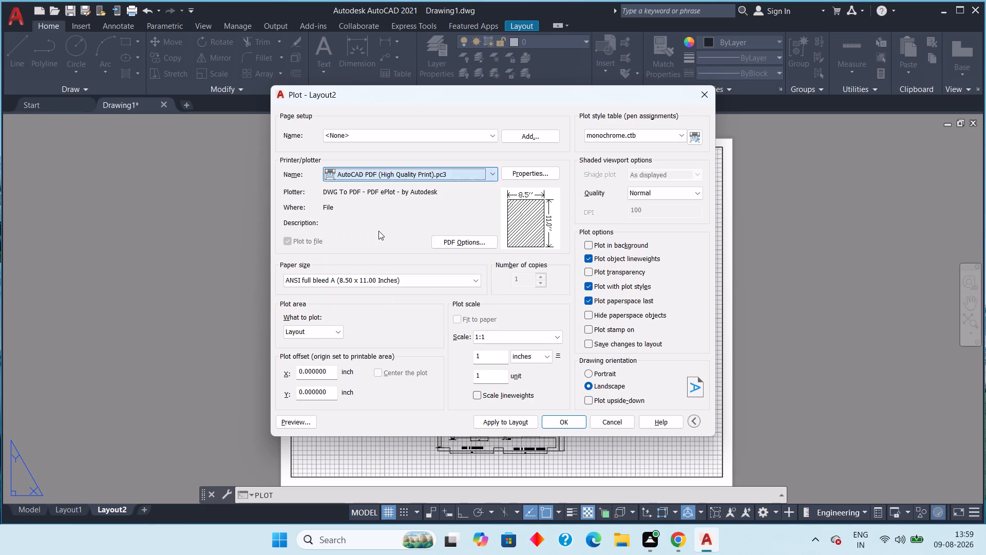
Set the plot's paper size to ISO full bleed 4A0 (1682.00 x 2378.00 MM).
left_click(401, 277)
scroll(373, 388, "up", 4)
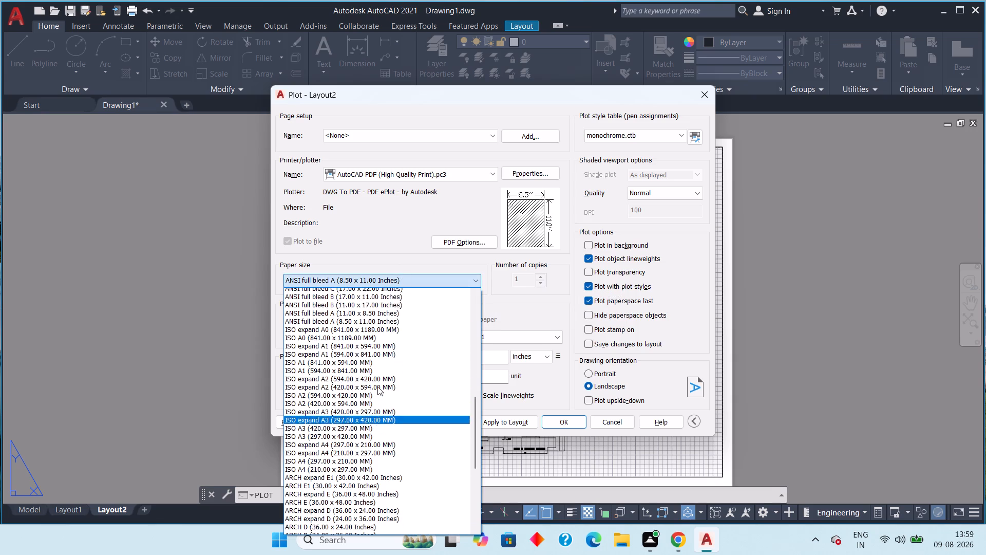
scroll(377, 386, "up", 18)
scroll(382, 459, "up", 3)
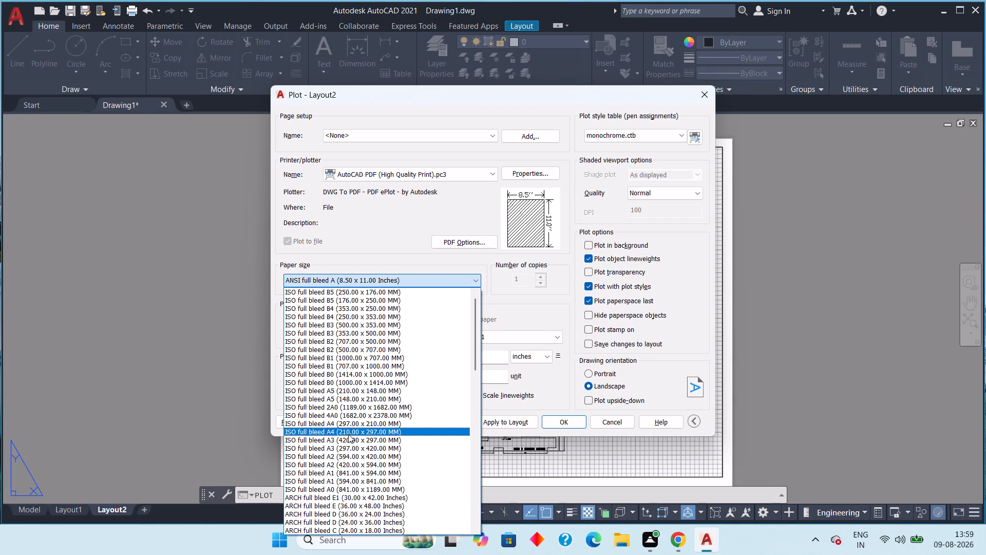
left_click_drag(349, 425, 353, 419)
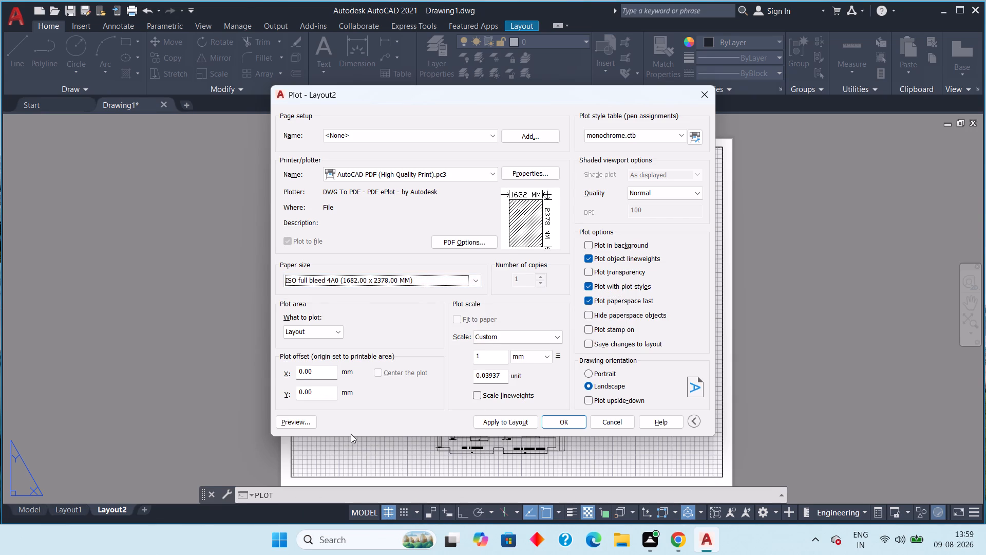
Preview the Layout2 plot to examine how the floor plan sits on the 4A0 sheet, and return to the plot settings.
left_click(293, 421)
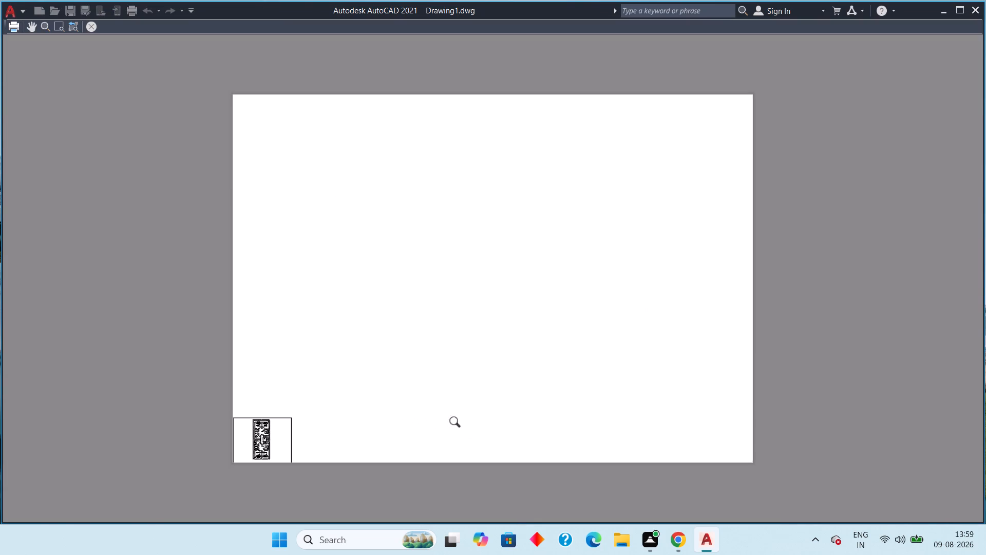
scroll(274, 443, "up", 4)
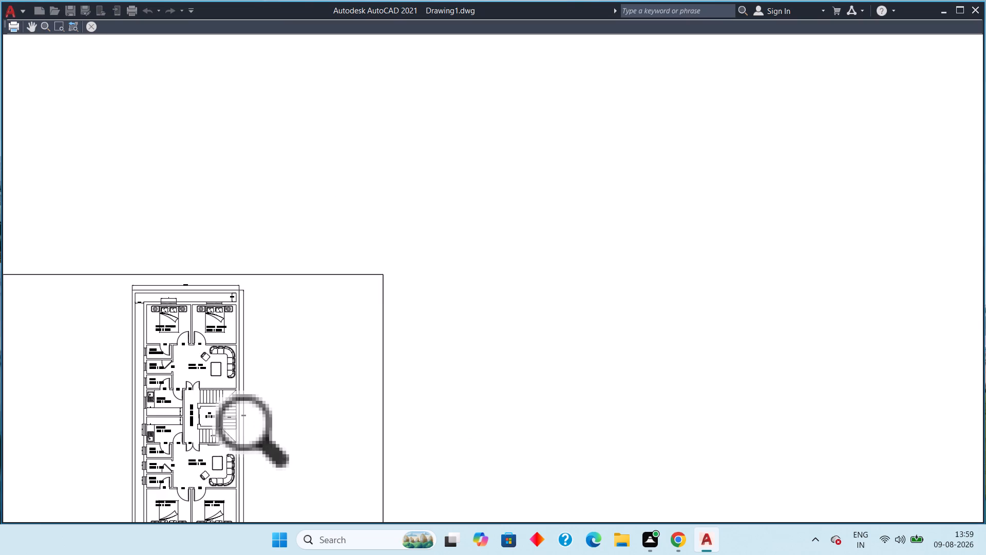
scroll(274, 443, "down", 4)
key("Escape")
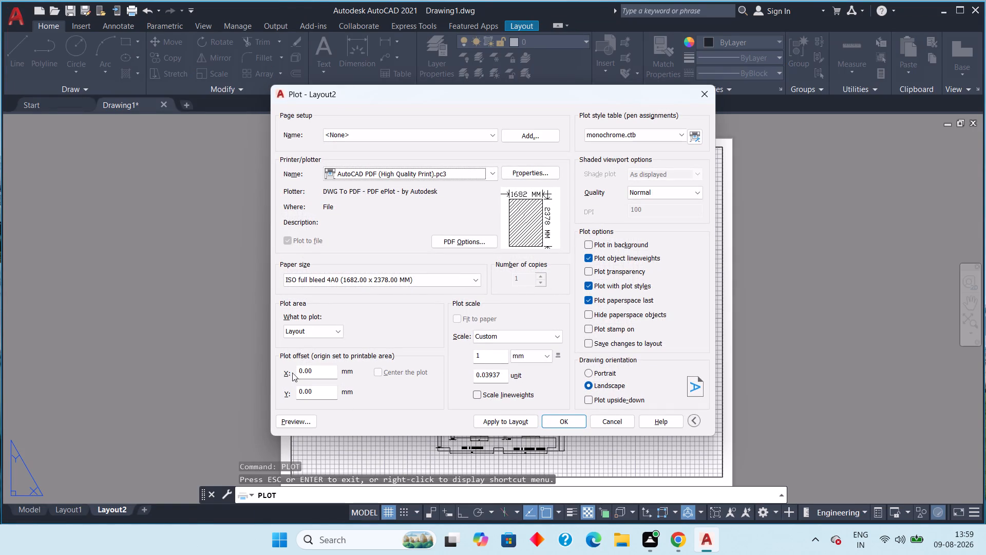
Set the plot area to a window around the floor plan spanning the border's full height, and check it in the preview.
left_click(323, 329)
left_click(310, 368)
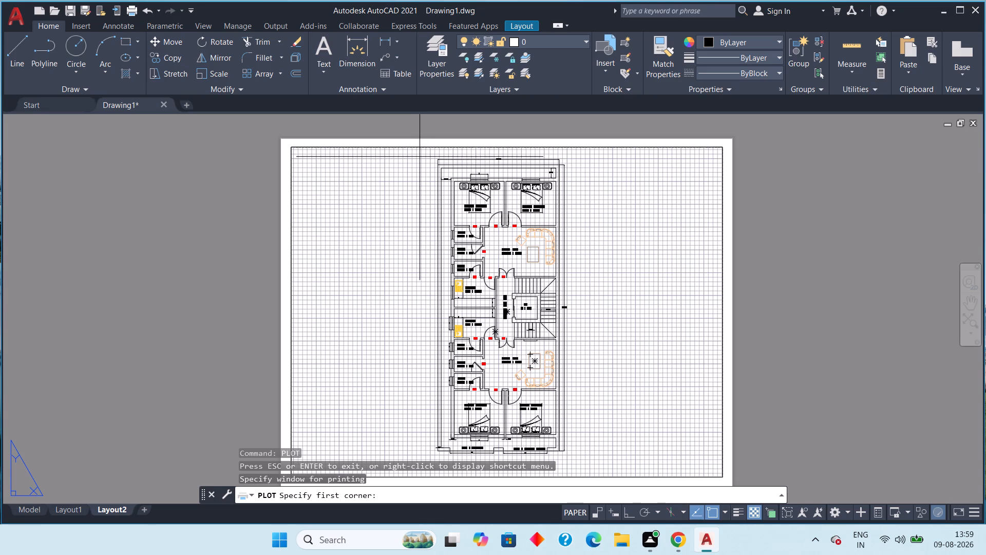
left_click_drag(419, 152, 647, 442)
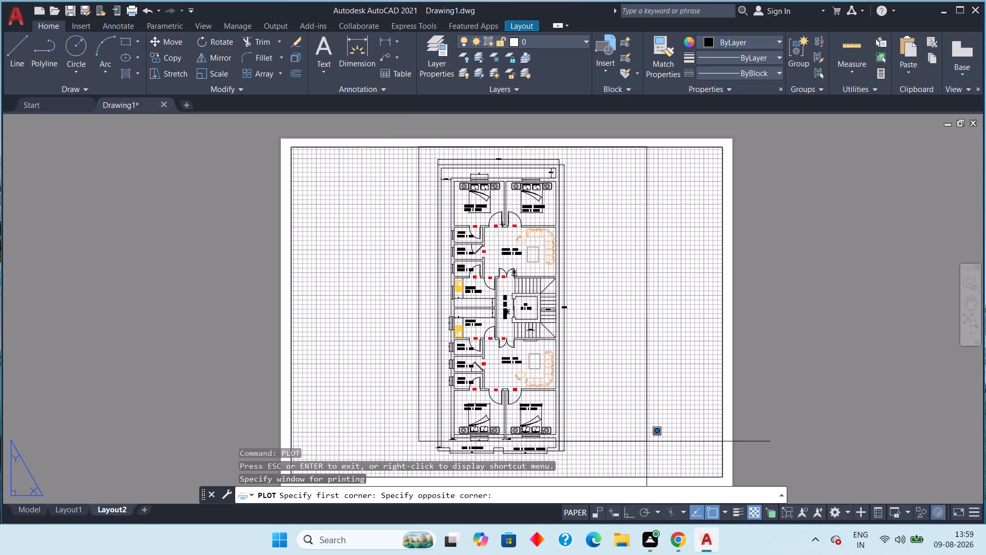
left_click_drag(647, 442, 624, 476)
left_click(591, 476)
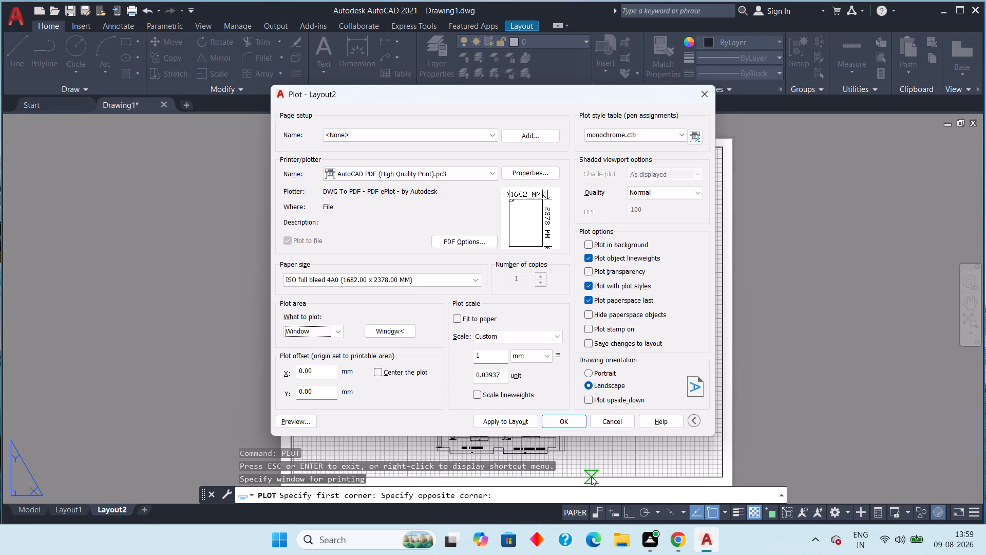
left_click(301, 424)
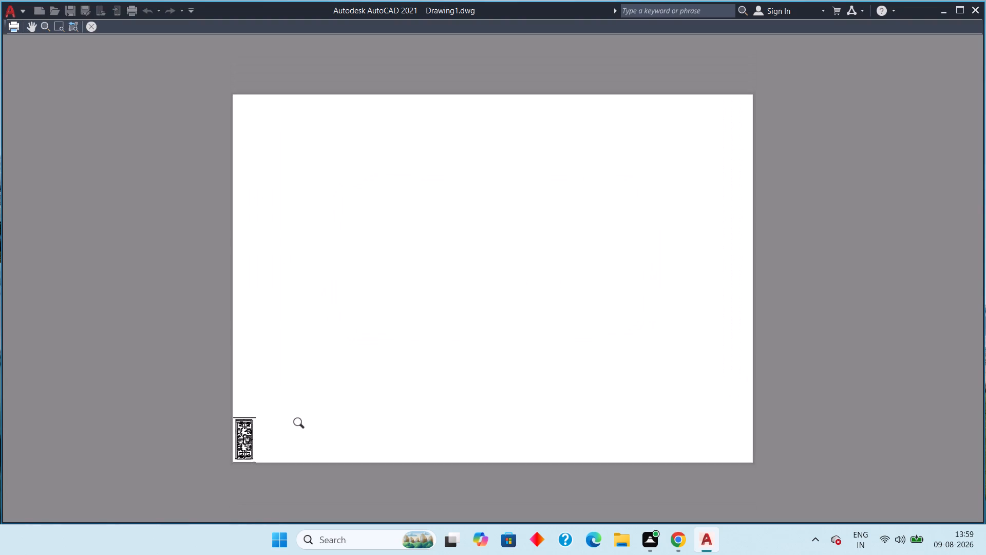
key("Escape")
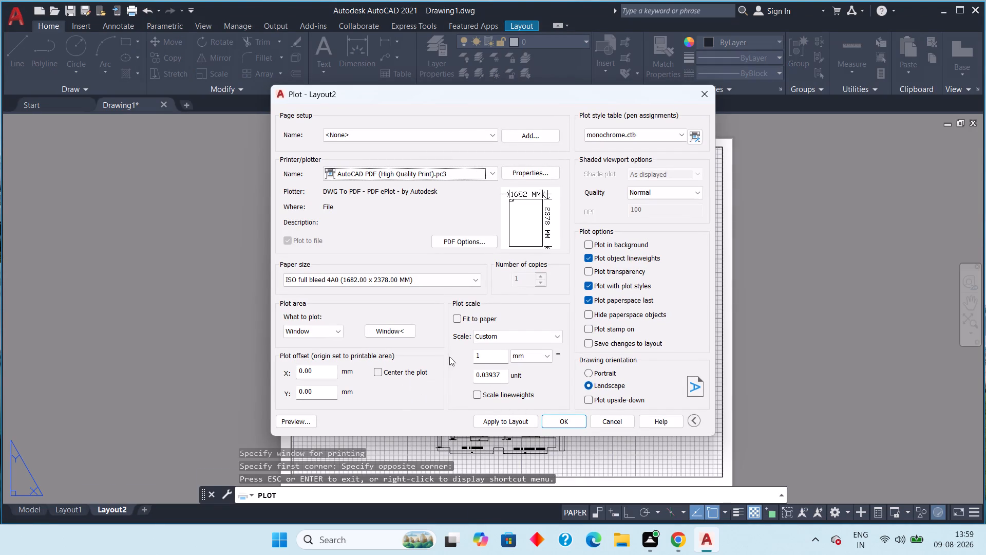
Fit the plot to the paper, center it, set portrait orientation and turn off plotting of object lineweights.
left_click(458, 318)
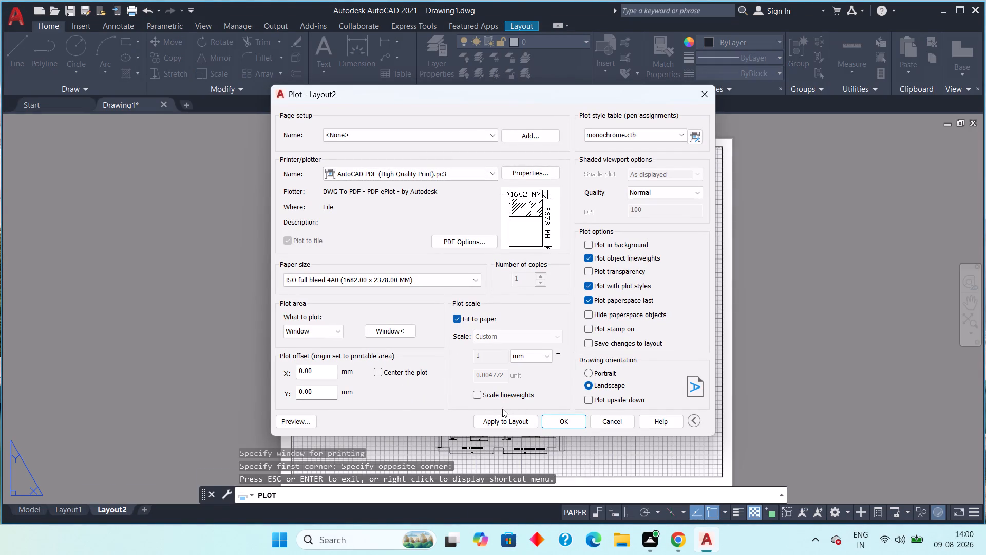
left_click(380, 372)
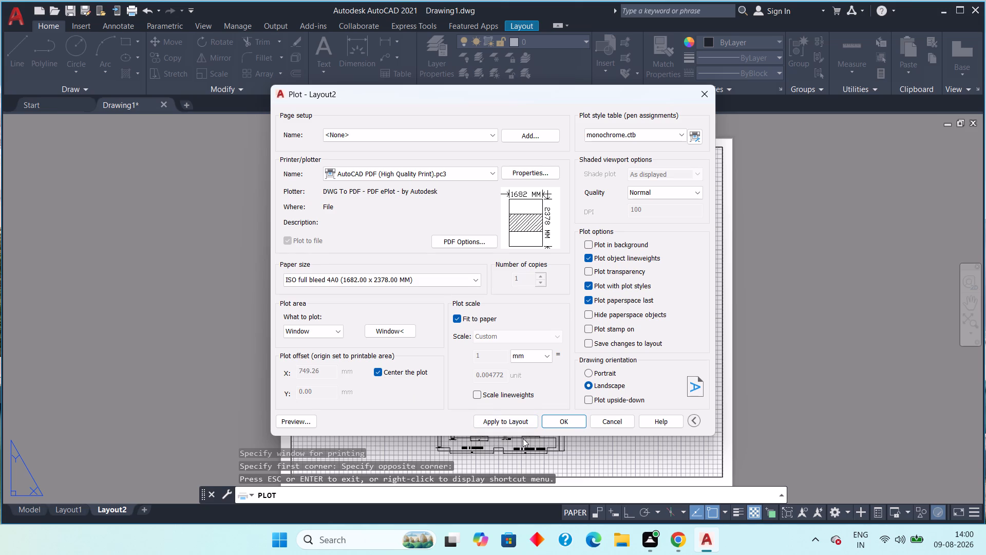
left_click(595, 375)
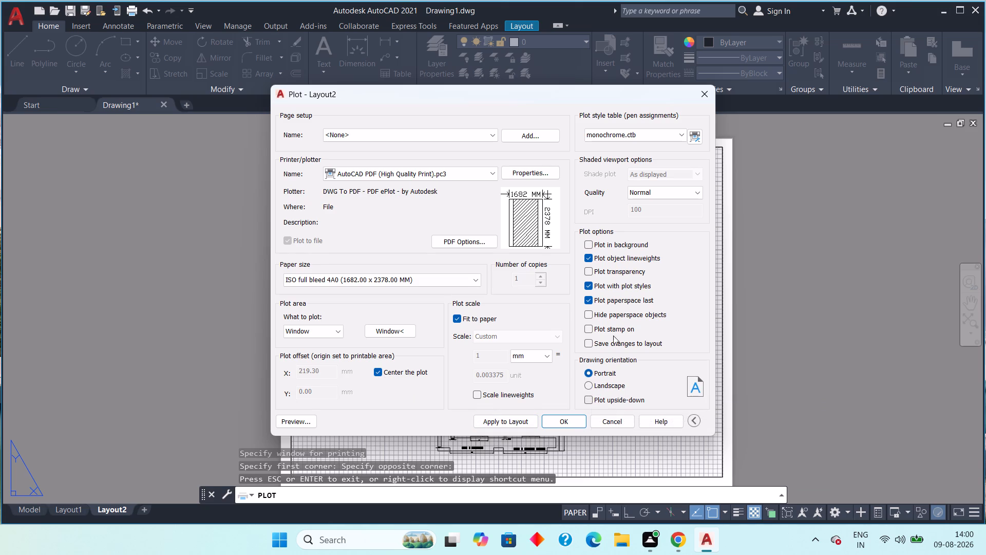
left_click(591, 258)
Preview the plot to examine the floor plan's placement on the sheet and the legibility of its room labels and linework.
left_click(291, 425)
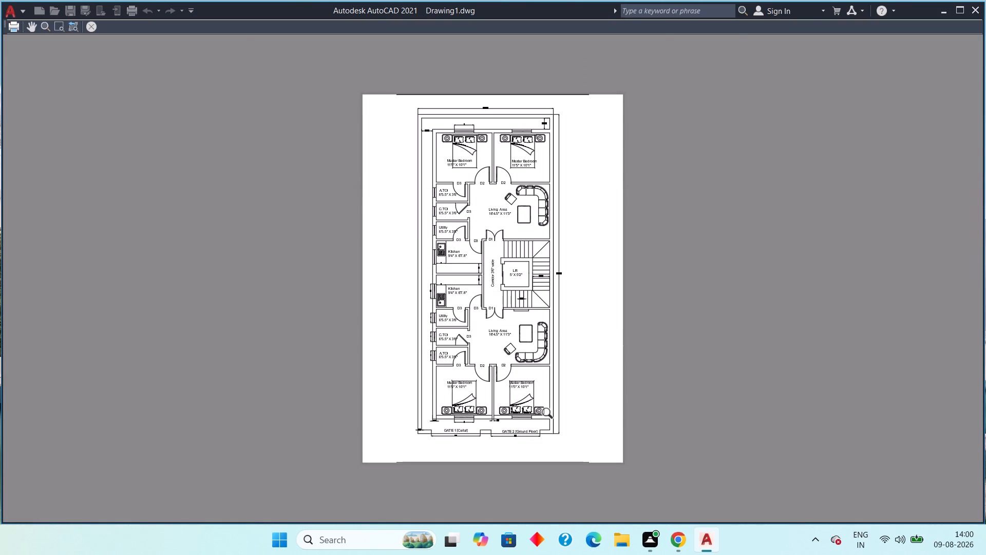
scroll(551, 415, "up", 2)
scroll(551, 415, "down", 4)
scroll(551, 415, "up", 4)
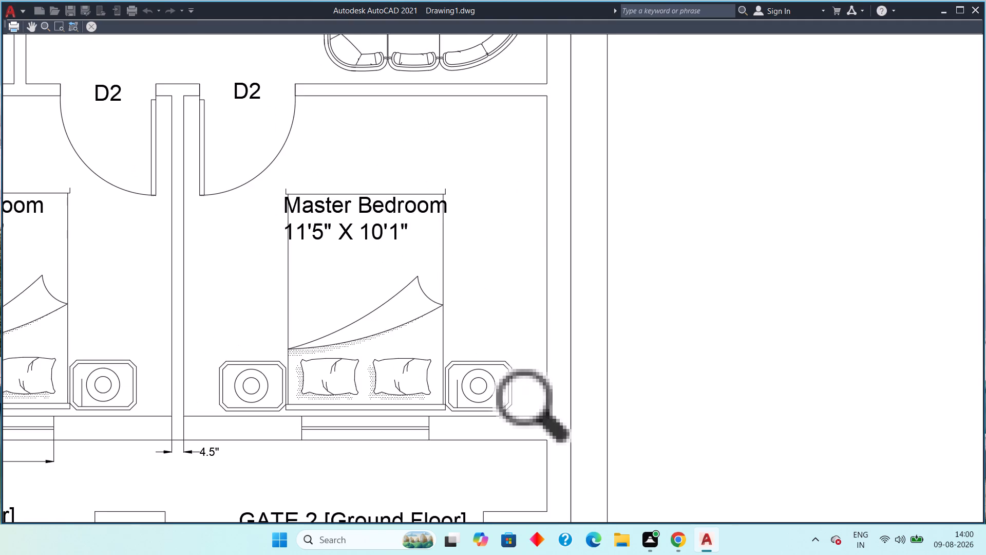
scroll(551, 415, "down", 3)
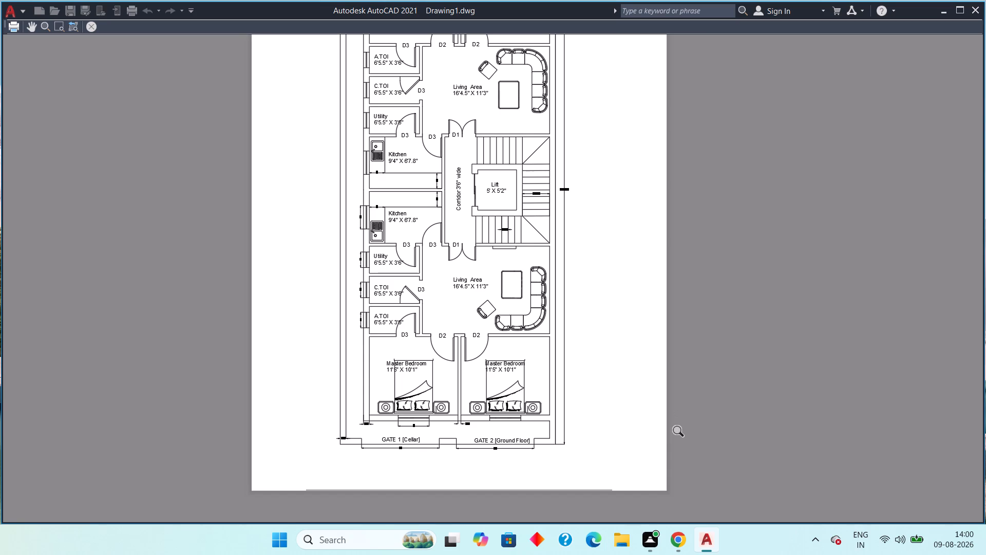
scroll(608, 390, "down", 1)
middle_click_drag(603, 386, 596, 415)
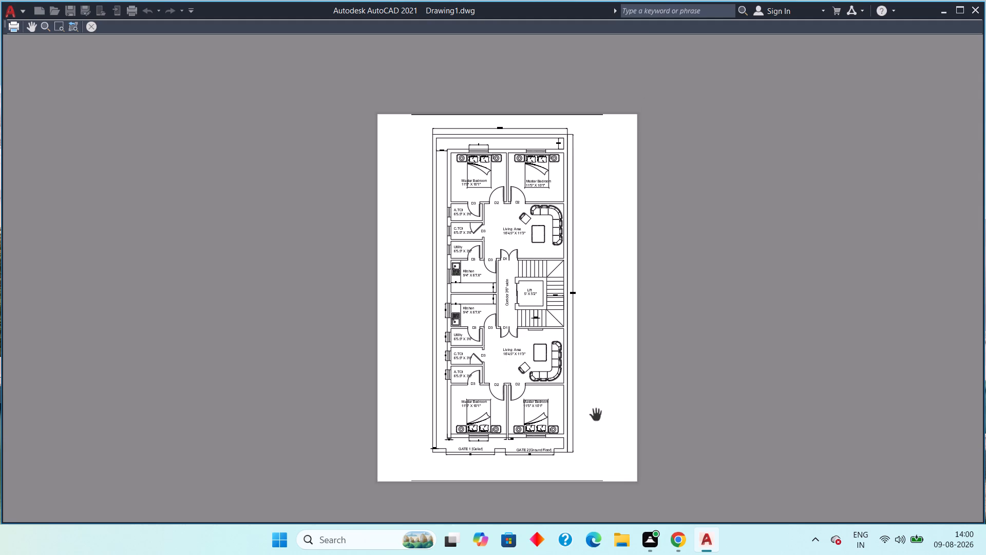
key("Escape")
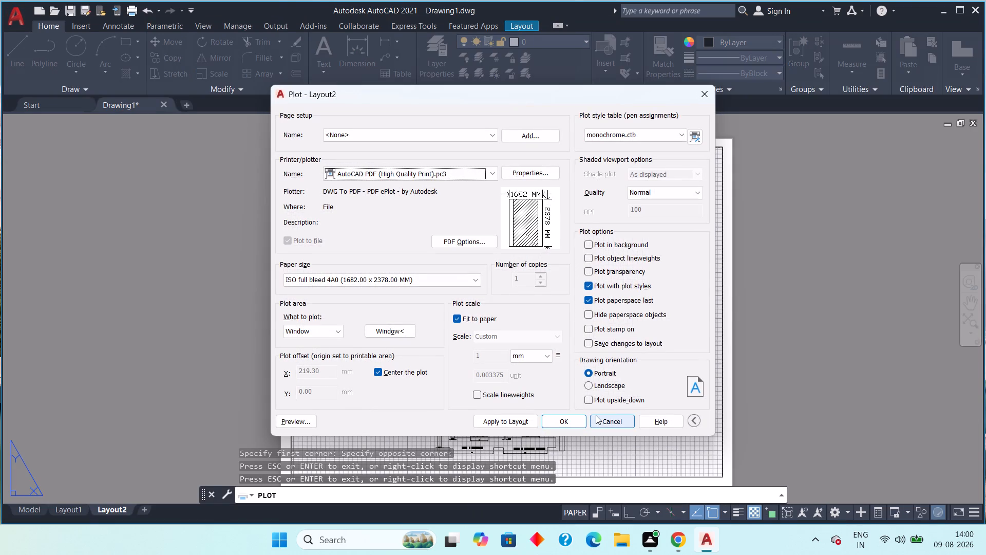
Plot the layout to a PDF file named Internship 2nd day drawing, saved on the Desktop.
left_click(563, 421)
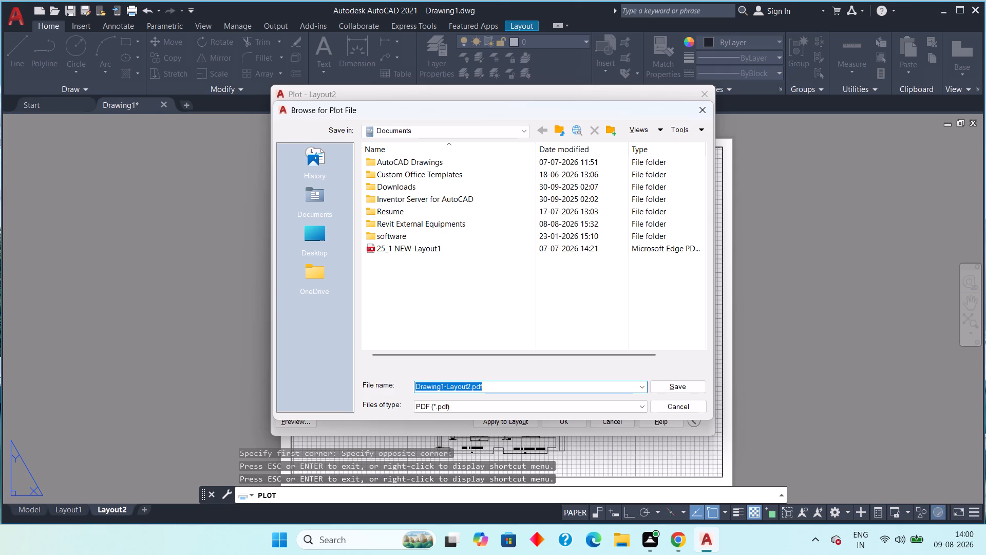
key("shift+i")
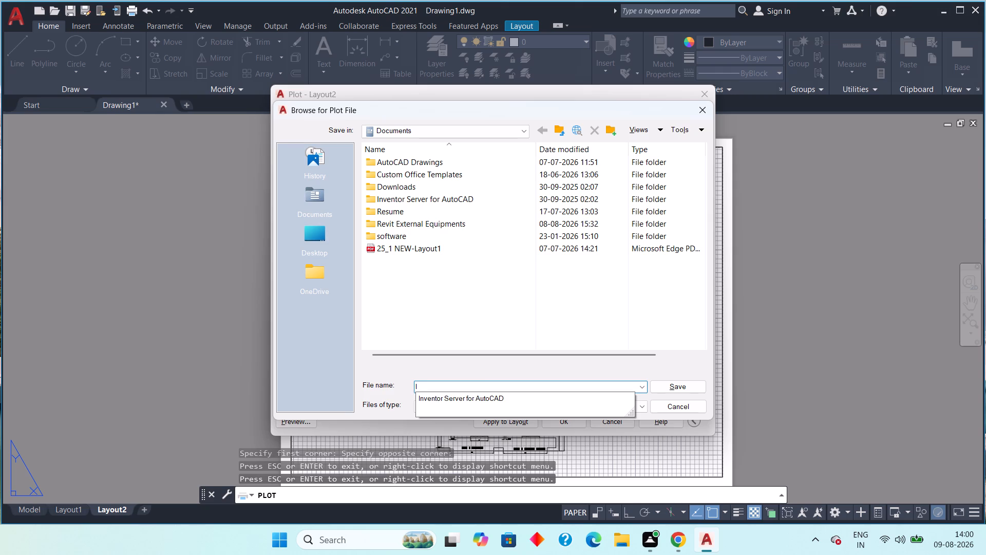
type("nternship")
key("space")
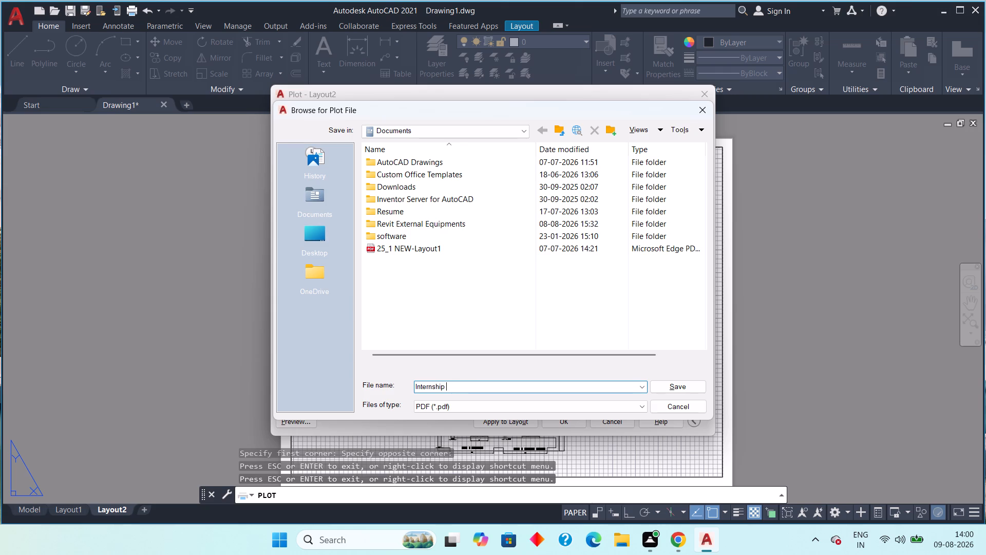
key("2")
type("nd")
key("space")
type("day d")
type("rawi")
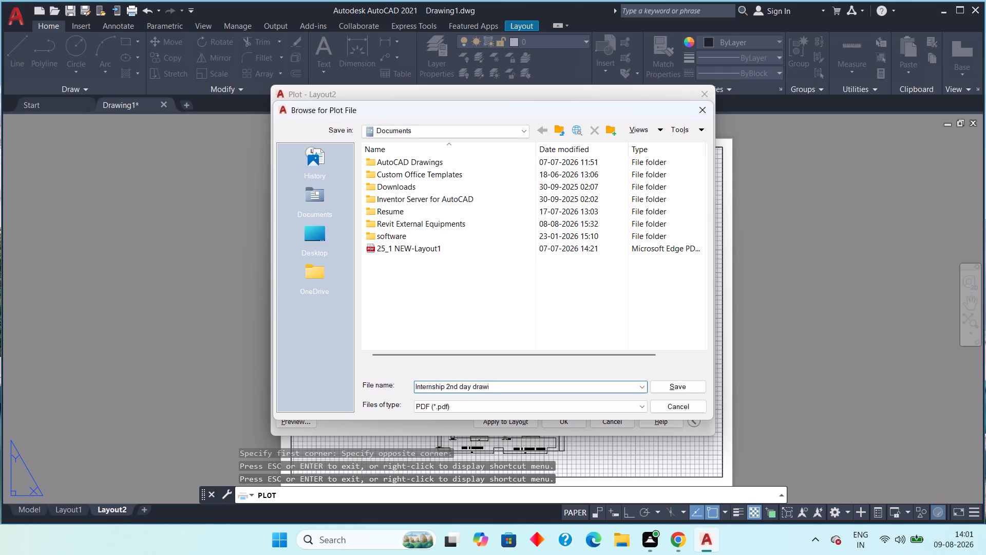
type("ng")
left_click(317, 243)
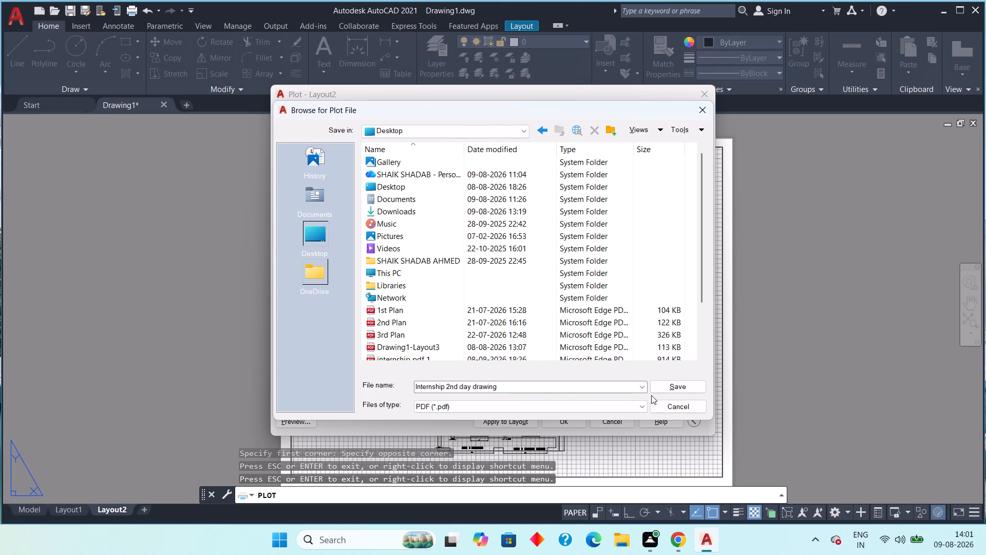
left_click(675, 385)
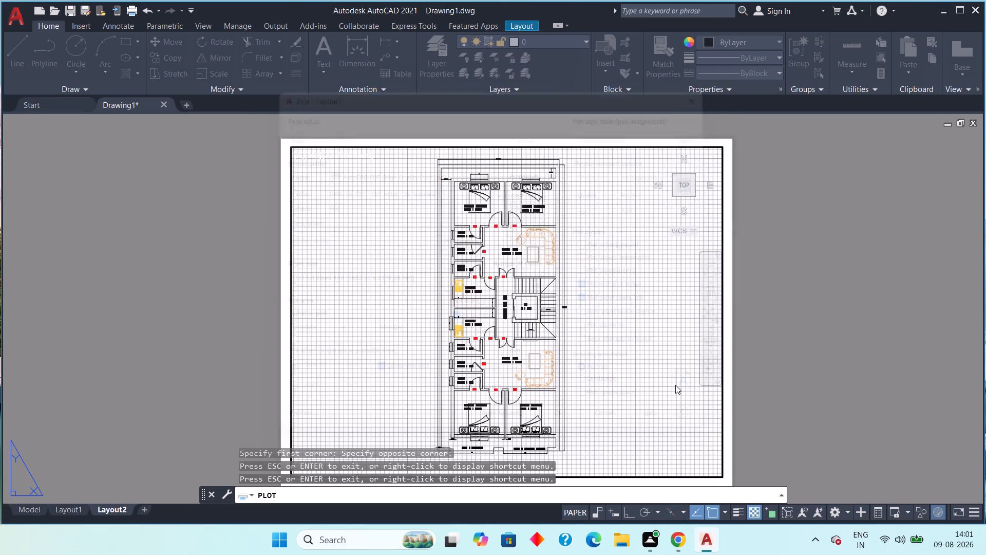
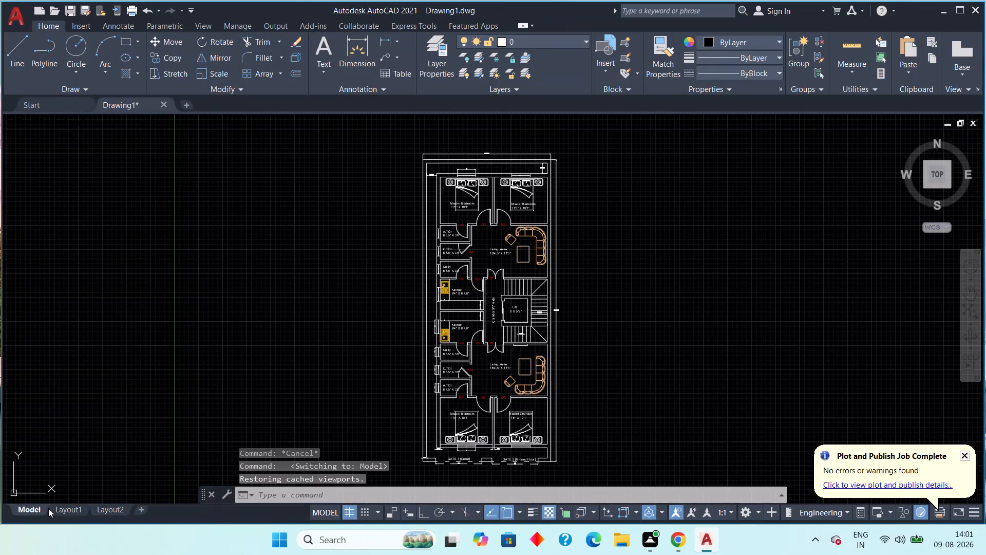
Save the drawing on the Desktop as Internship day 2 drawing in AutoCAD 2018 Drawing format.
middle_click_drag(733, 413, 707, 401)
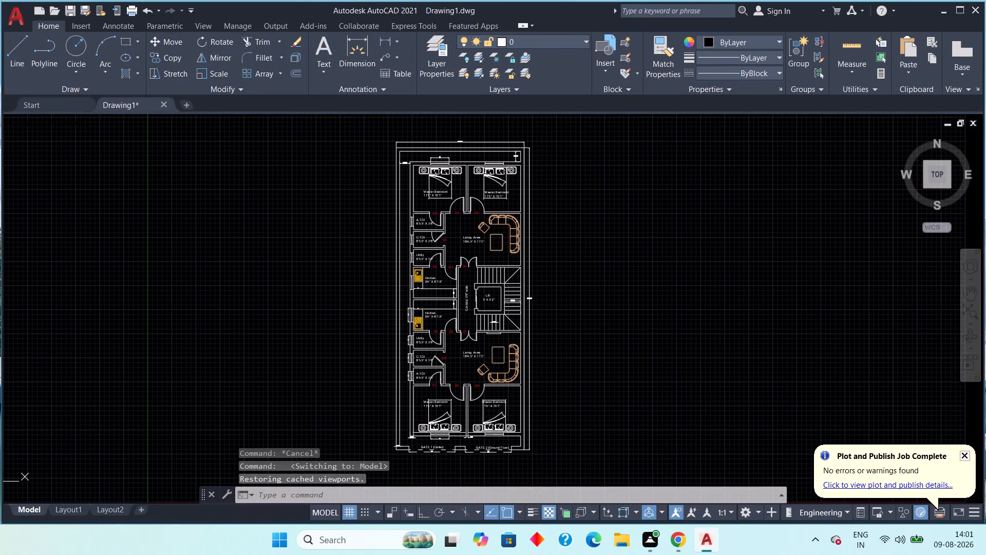
middle_click_drag(707, 401, 711, 404)
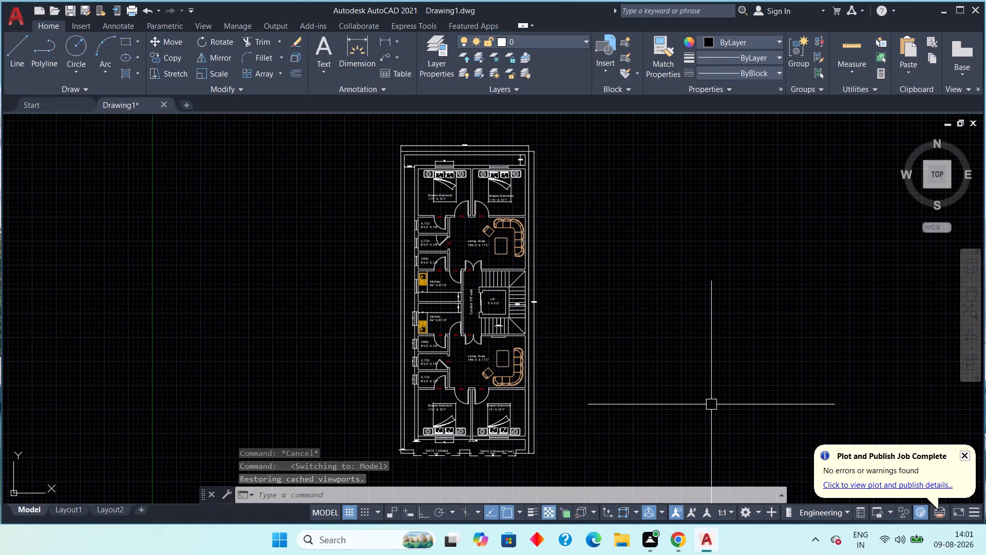
key("ctrl+s")
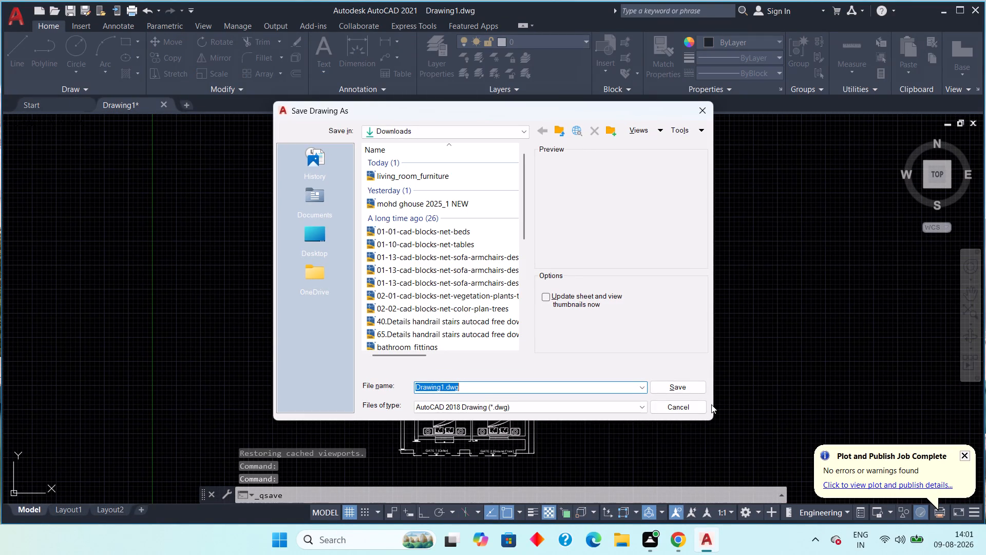
left_click(322, 244)
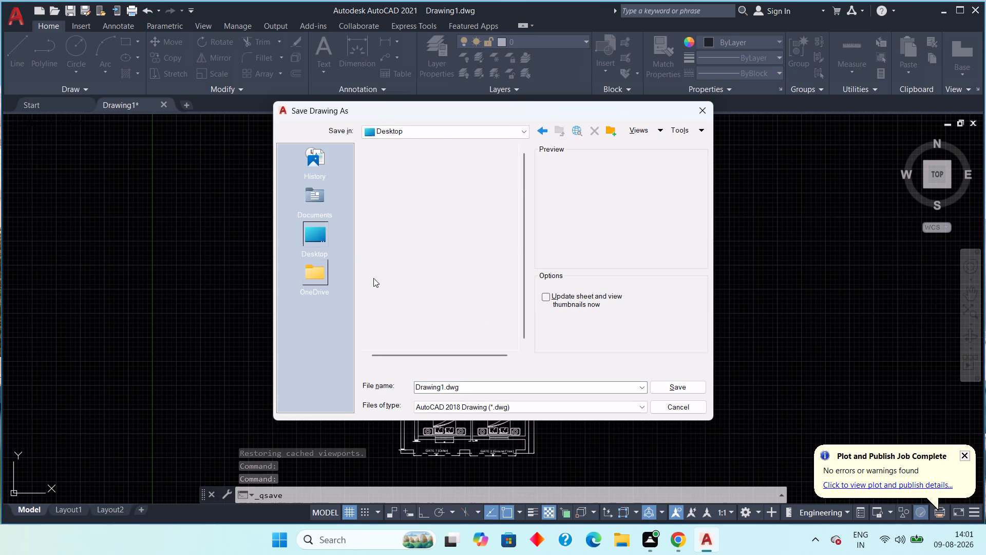
left_click(465, 389)
key("BackSpace")
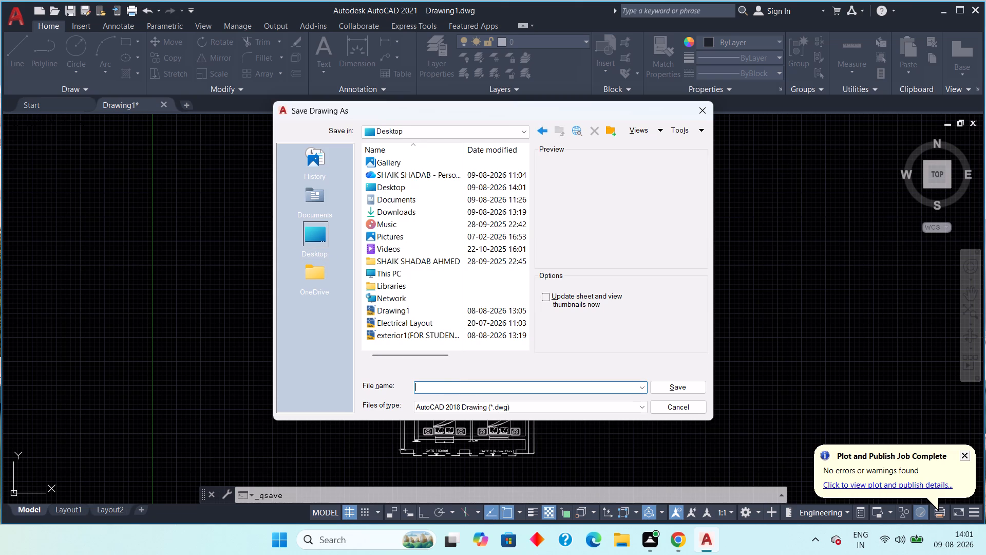
type("Inter")
key("n")
type("ship")
key("space")
type("day")
key("space")
type("2 d")
type("rawi")
type("ng")
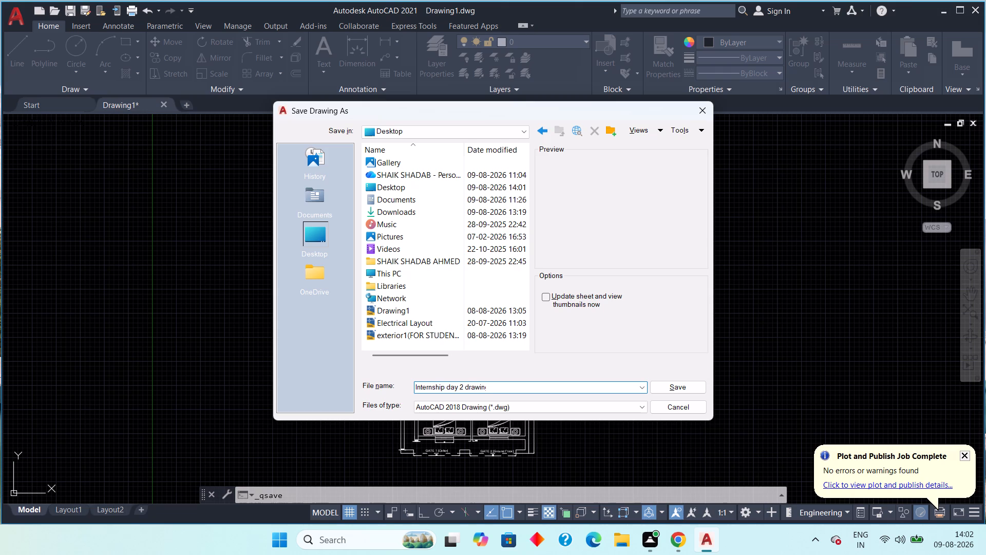
left_click(681, 385)
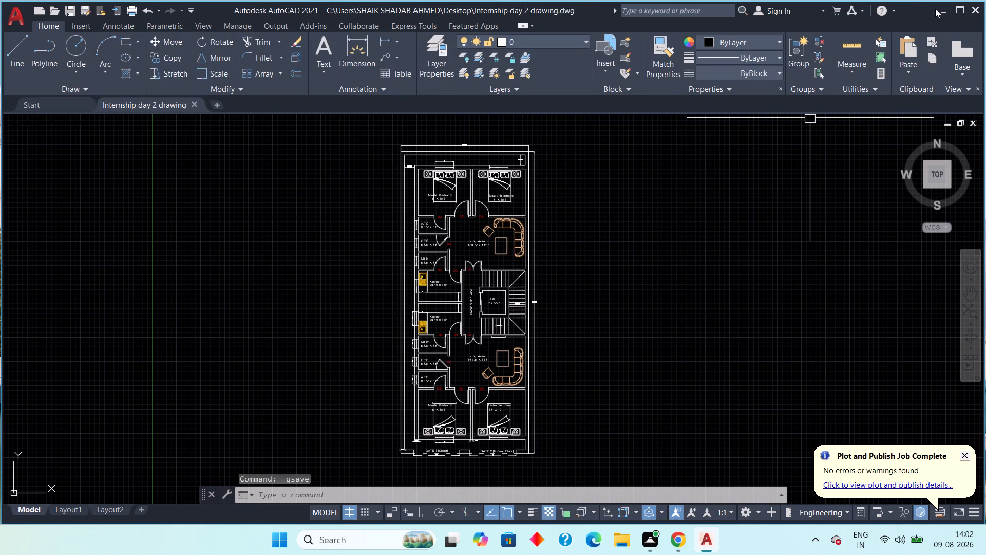
Close AutoCAD with the drawing saved.
left_click(976, 7)
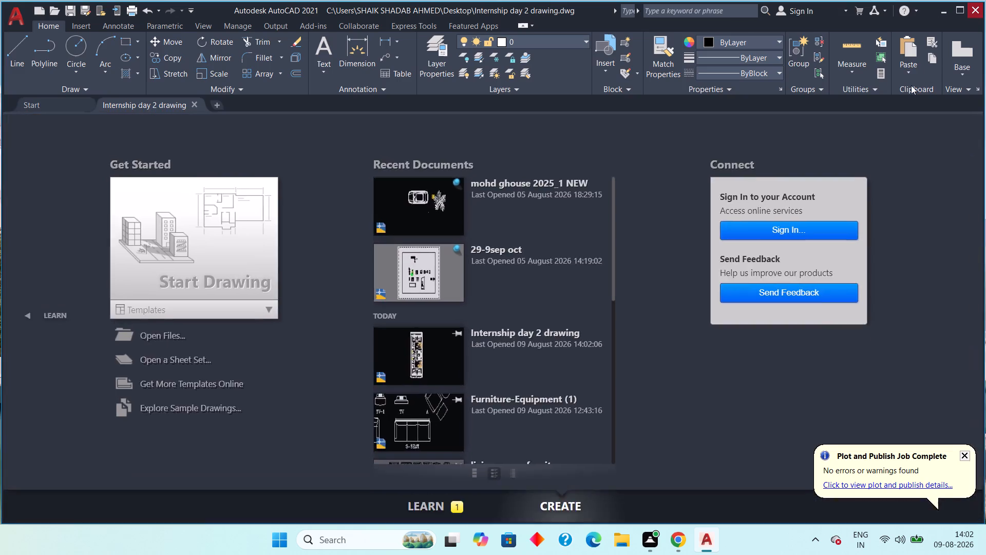
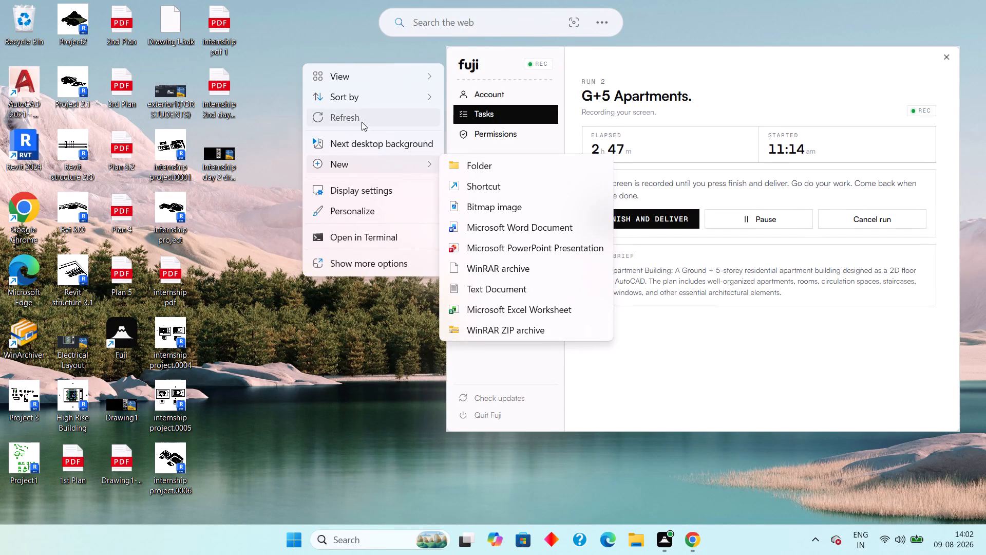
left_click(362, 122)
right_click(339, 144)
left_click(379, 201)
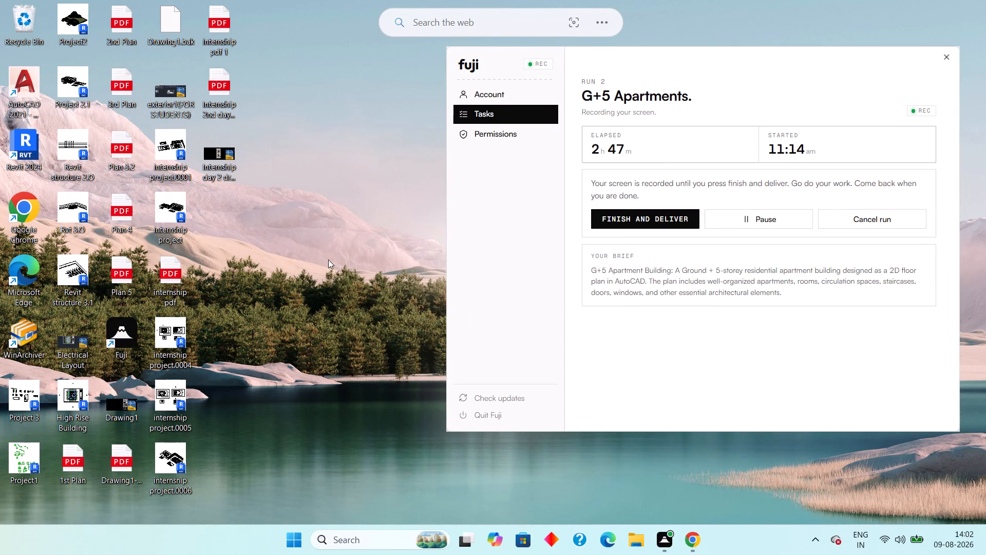
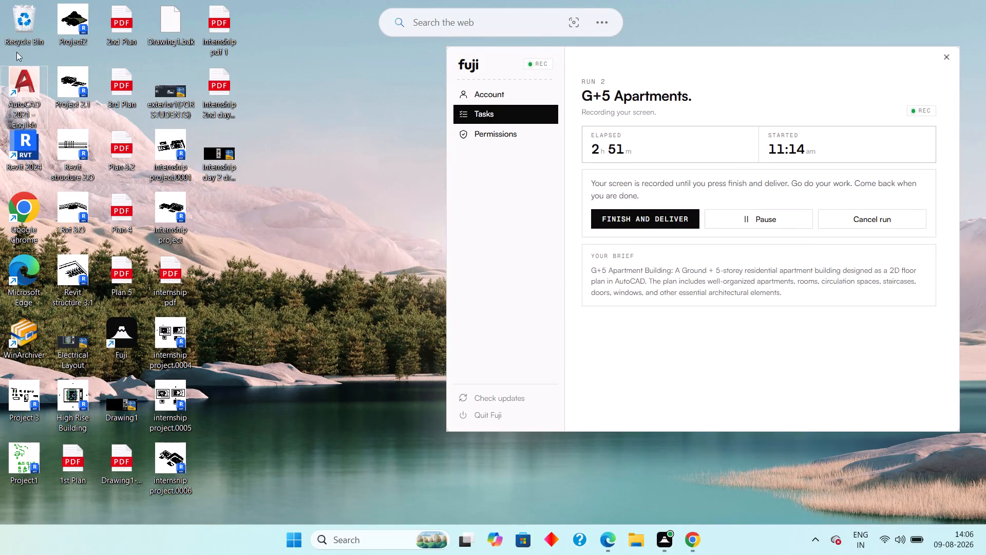
Launch AutoCAD 2021 and open the recent drawing "Internship day 2 drawing".
double_click(26, 91)
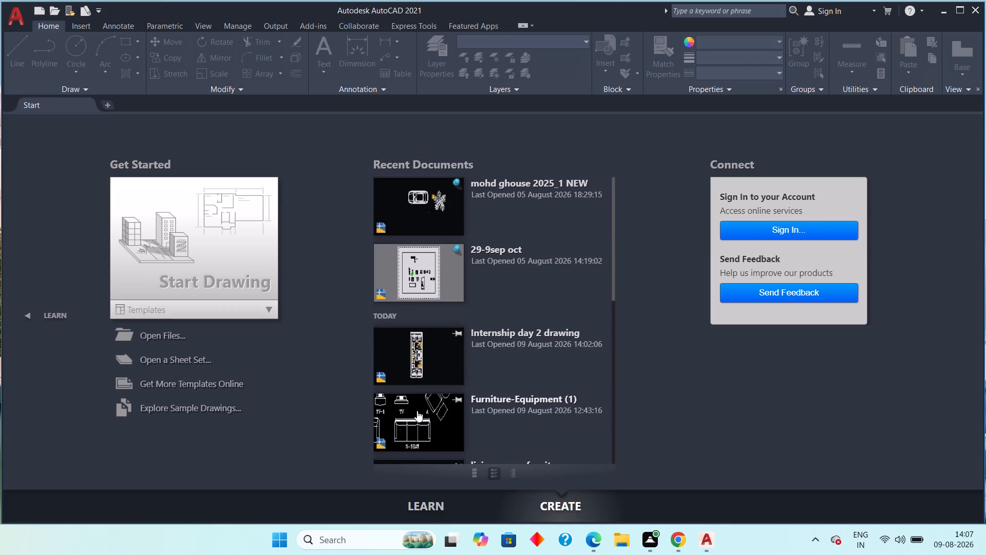
left_click(429, 354)
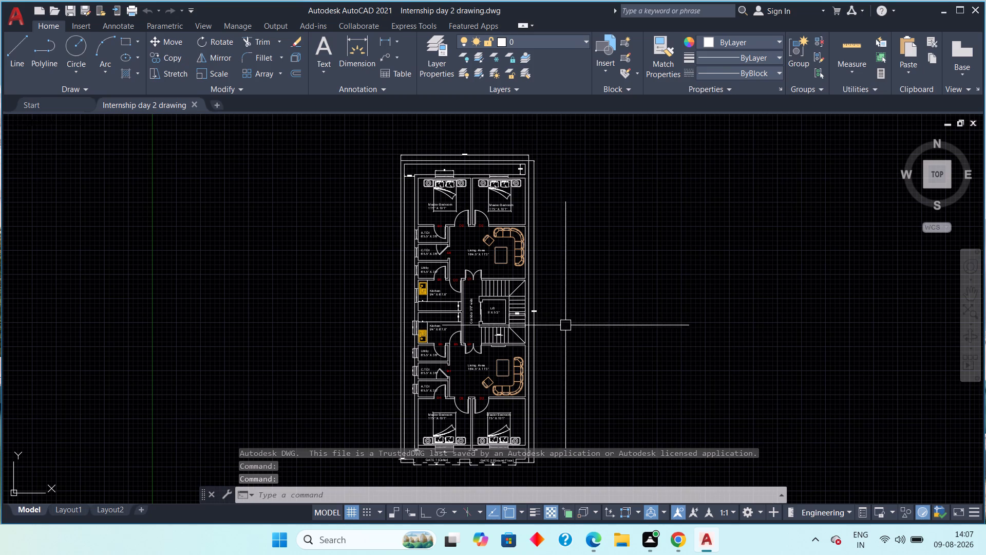
key("Escape")
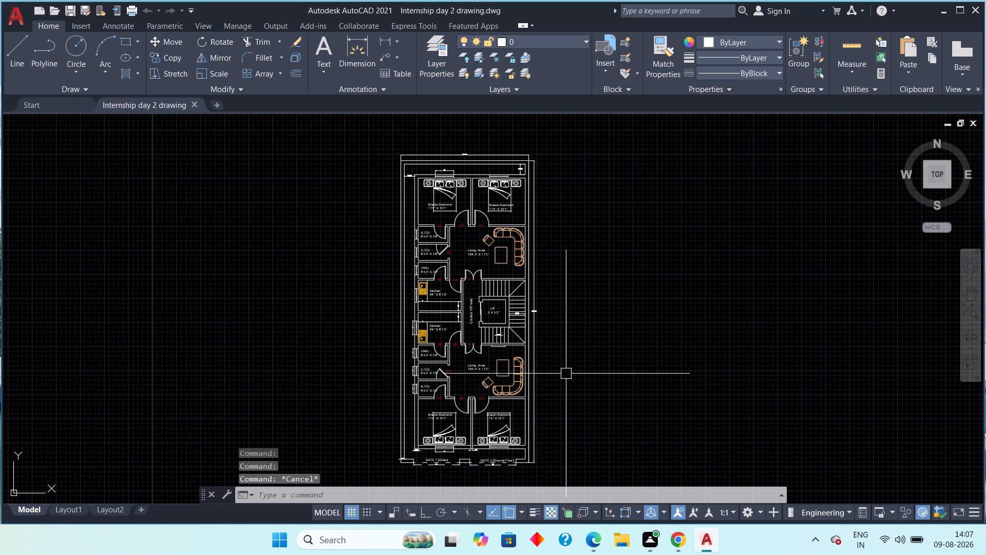
Examine the floor plan's living areas, kitchens, toilets, bedrooms, staircase and lift core, and the overall two-flat layout.
scroll(503, 407, "up", 5)
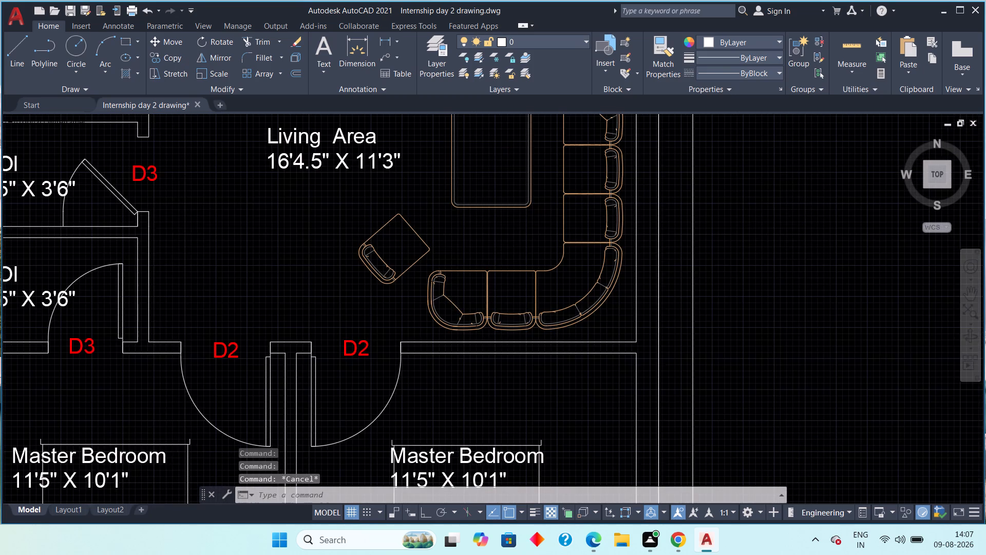
middle_click_drag(536, 376, 353, 505)
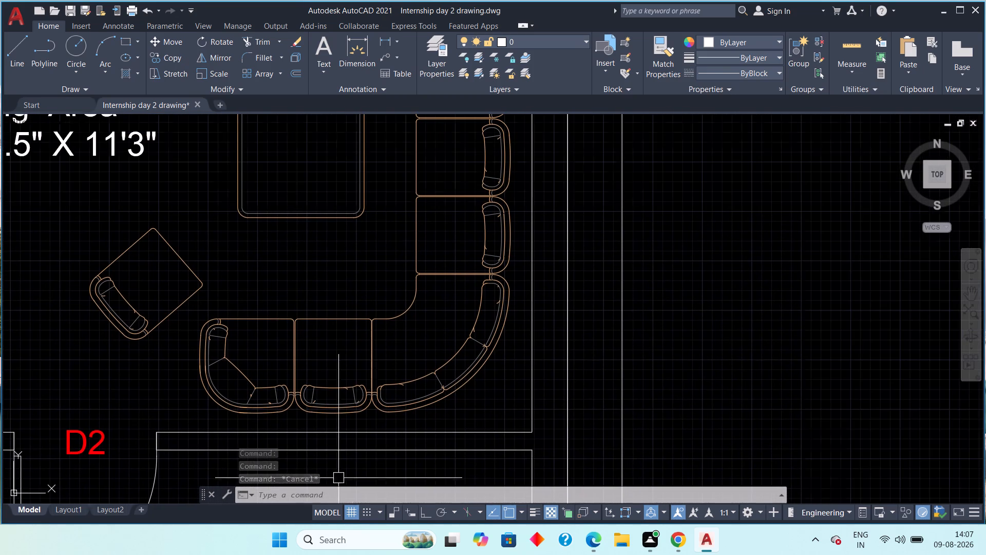
scroll(373, 369, "down", 1)
middle_click_drag(347, 363, 296, 533)
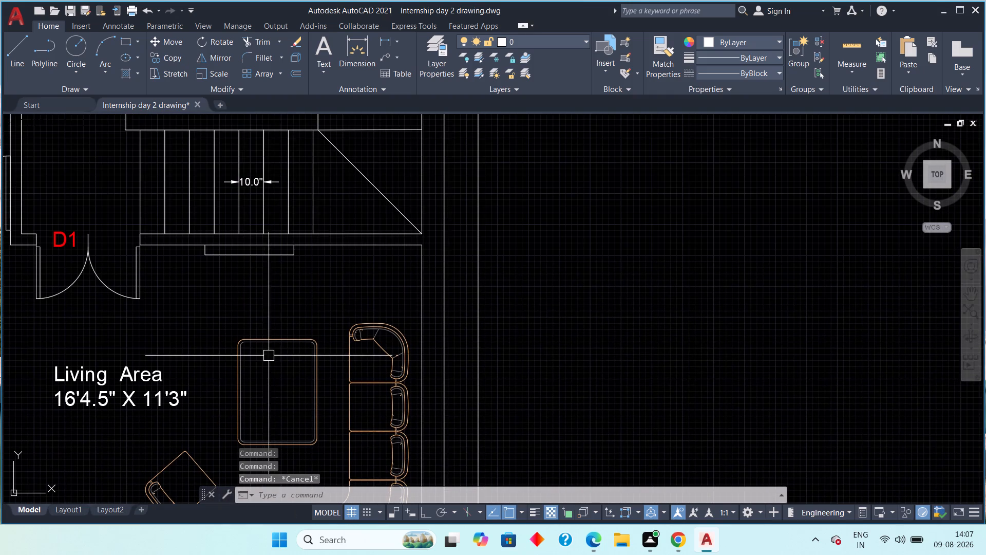
middle_click_drag(275, 295, 271, 504)
scroll(240, 298, "down", 2)
middle_click_drag(234, 280, 234, 330)
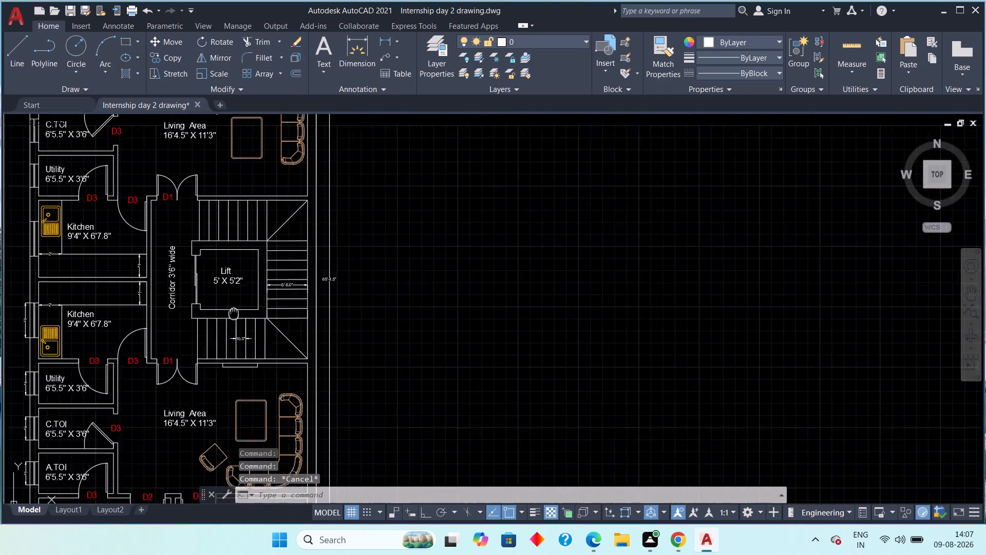
middle_click_drag(234, 330, 215, 470)
scroll(217, 362, "up", 2)
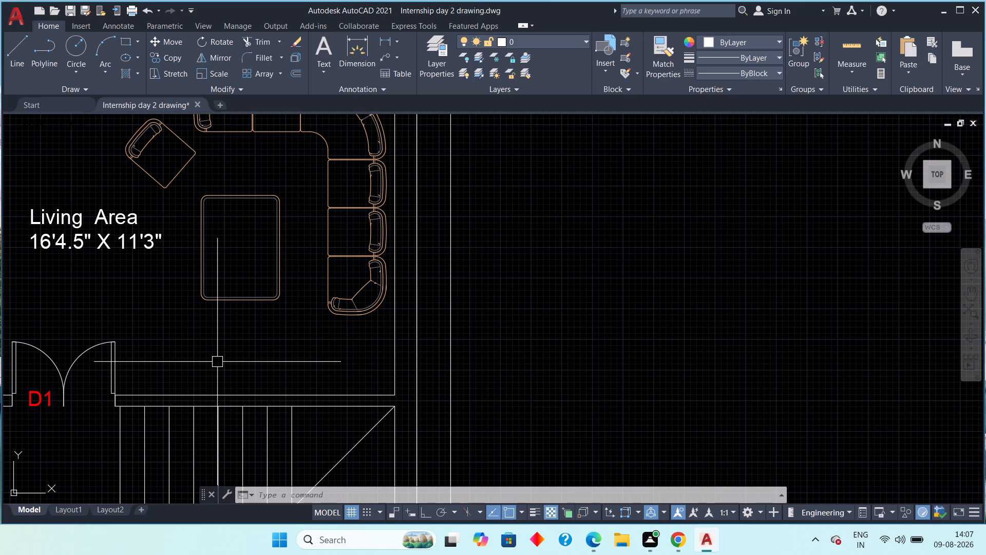
key("Escape")
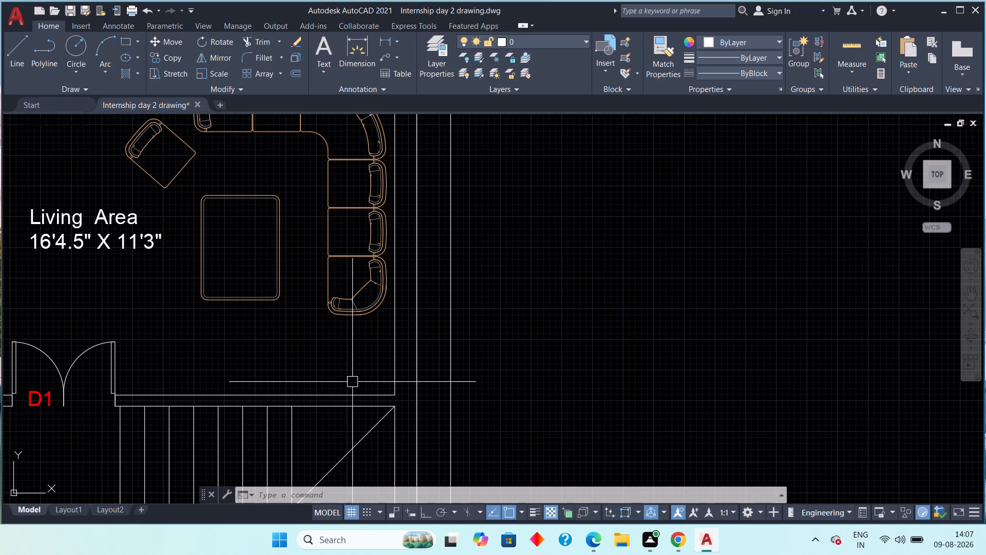
scroll(358, 384, "down", 3)
middle_click_drag(448, 407, 678, 319)
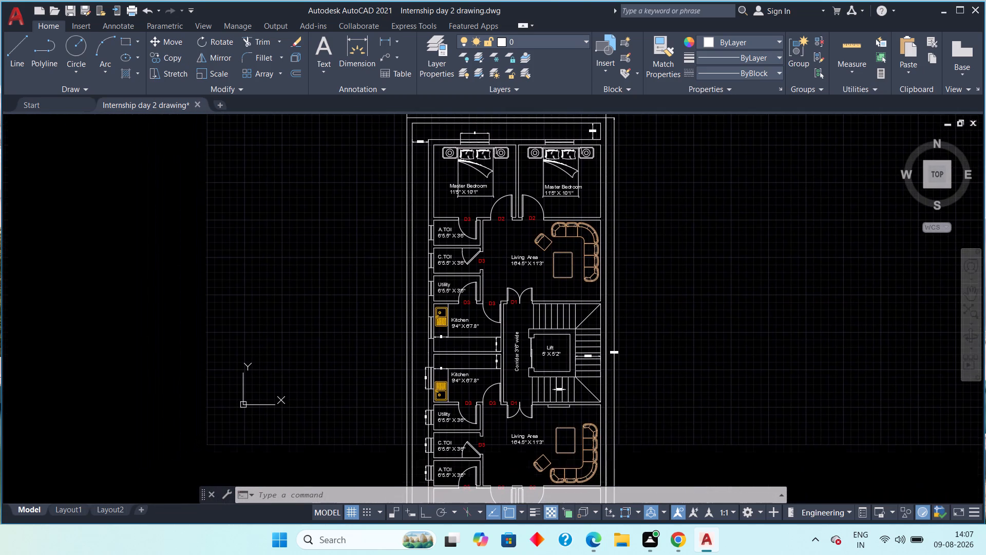
middle_click_drag(650, 388, 682, 330)
scroll(682, 330, "up", 2)
scroll(667, 344, "down", 3)
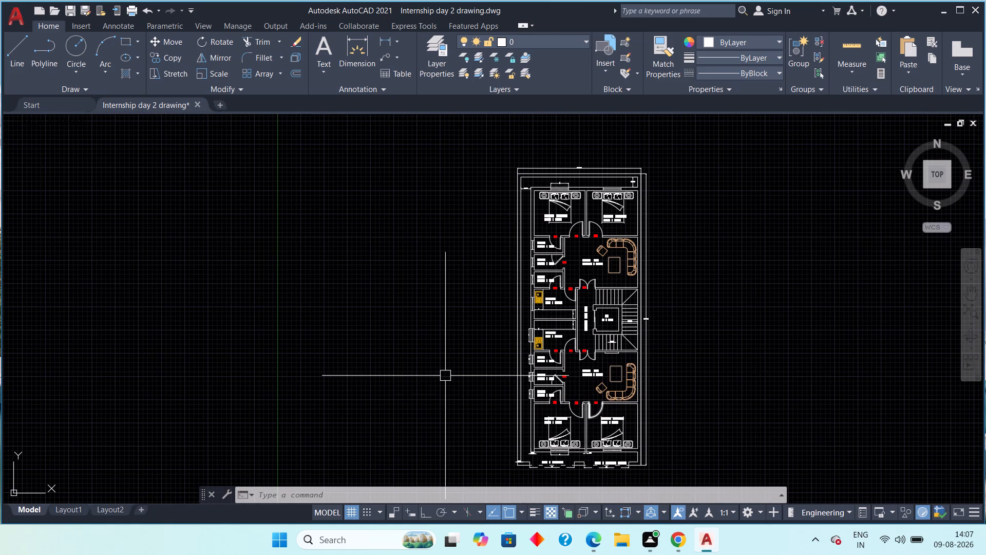
middle_click_drag(441, 375, 387, 367)
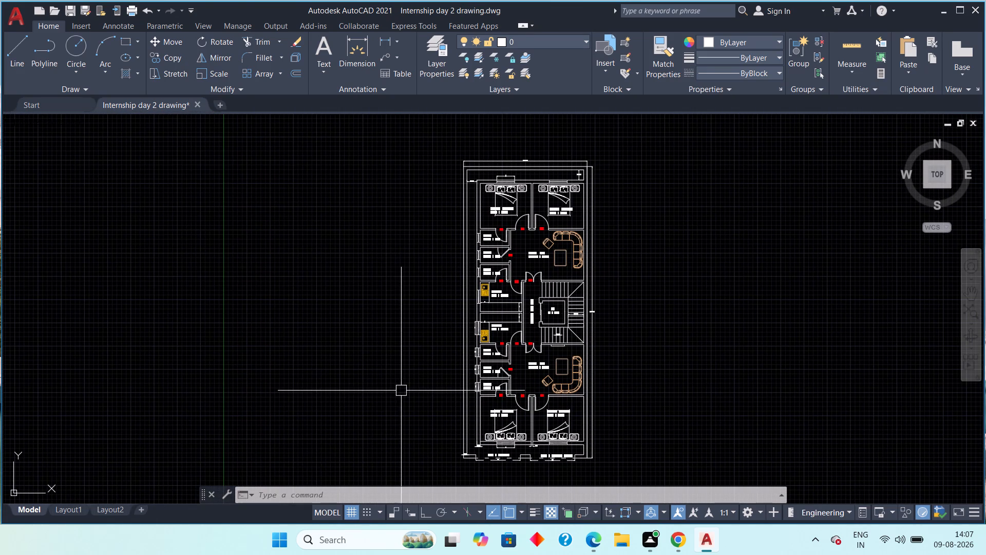
middle_click_drag(408, 384, 382, 387)
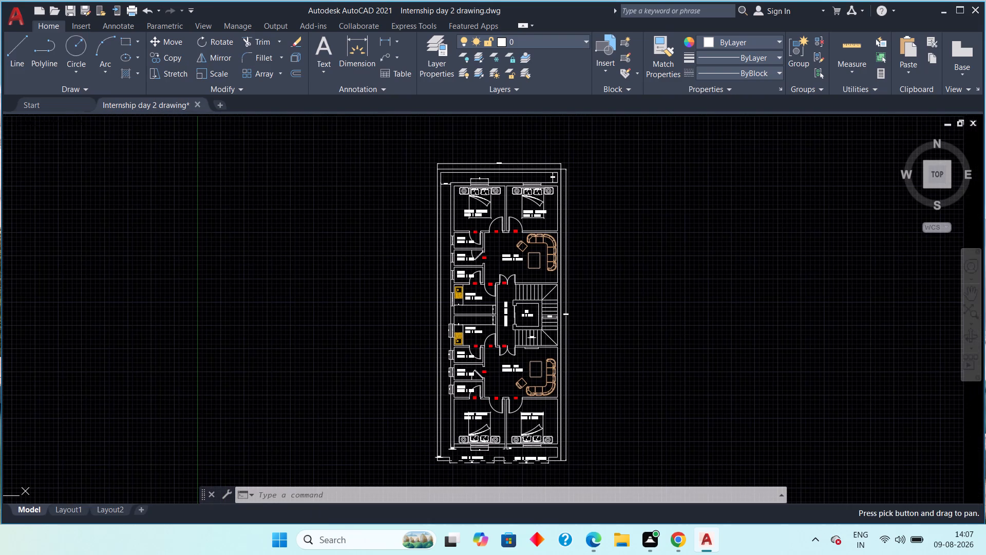
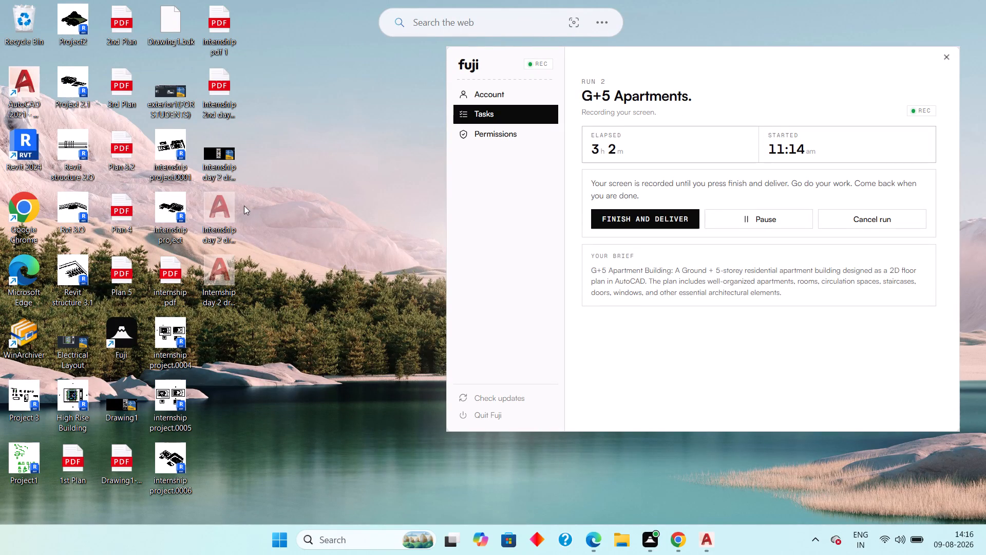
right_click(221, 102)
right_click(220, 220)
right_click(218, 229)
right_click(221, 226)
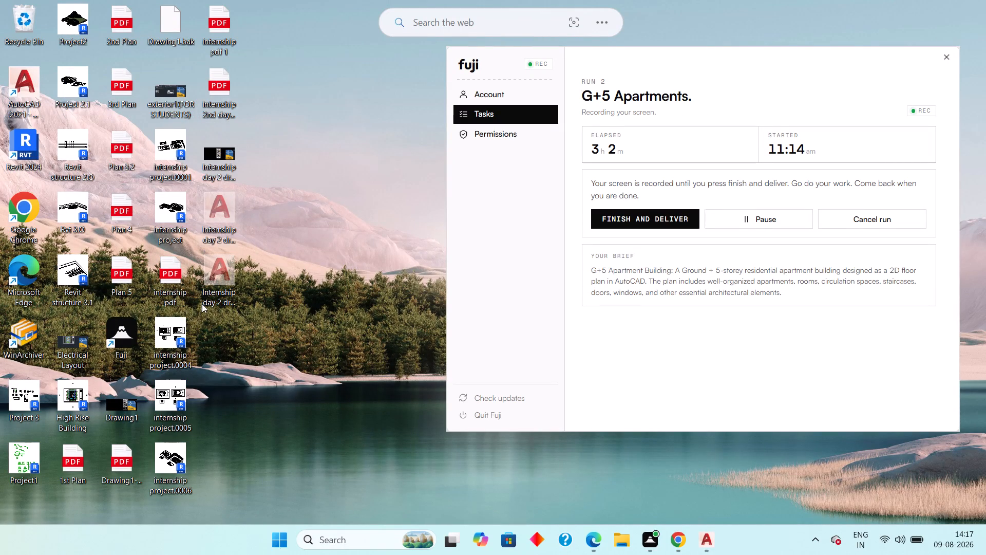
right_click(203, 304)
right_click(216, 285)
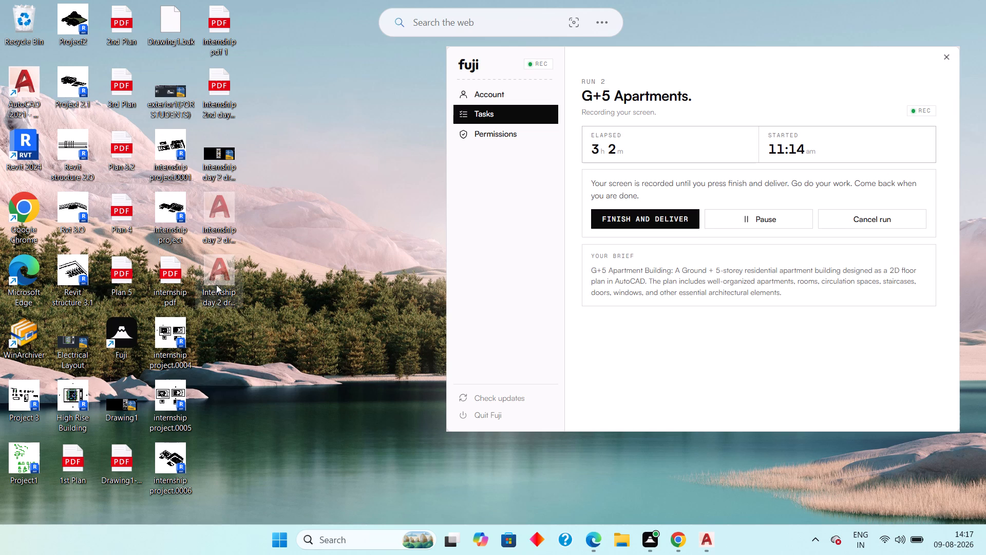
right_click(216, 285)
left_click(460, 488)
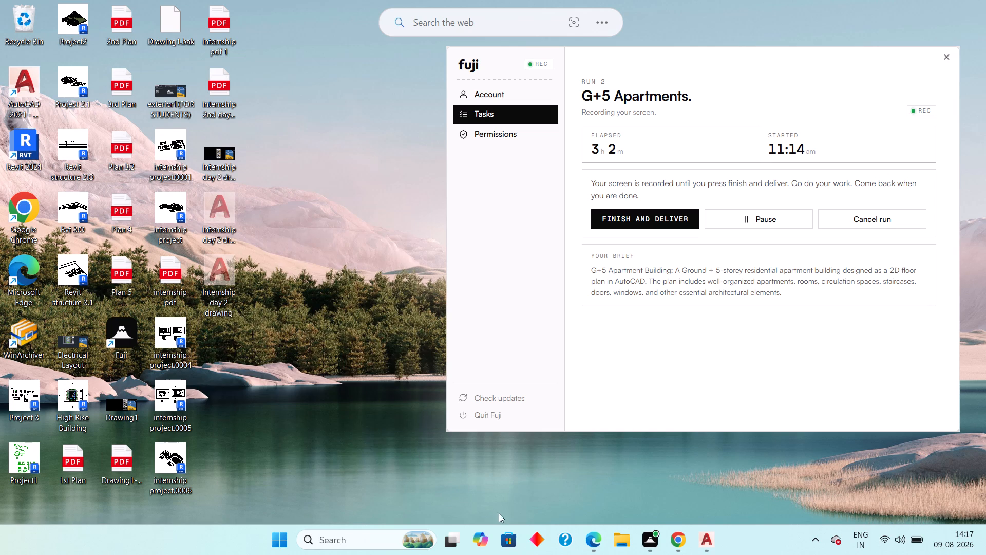
Switch to File Explorer and look through the drawing files and subfolders in the Documents folder.
left_click(622, 538)
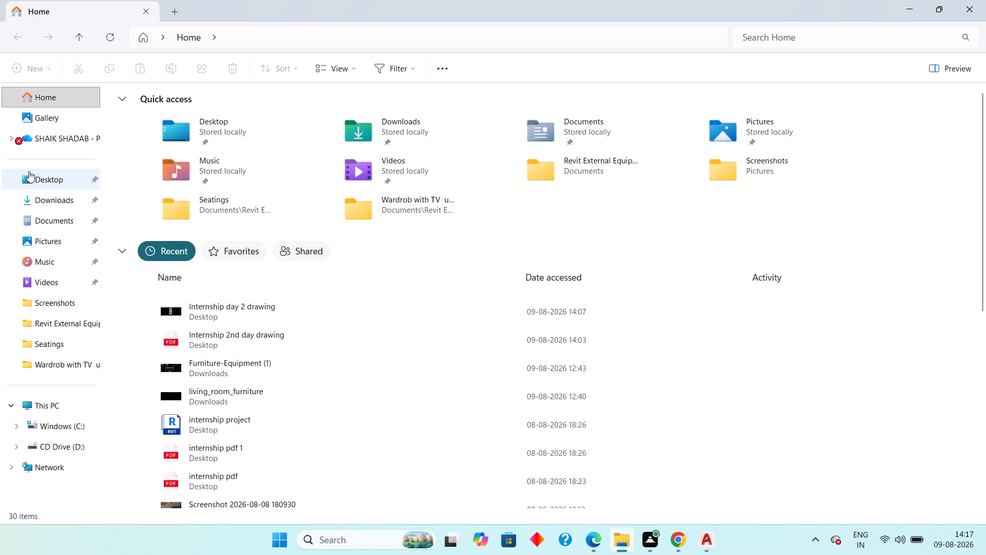
double_click(46, 215)
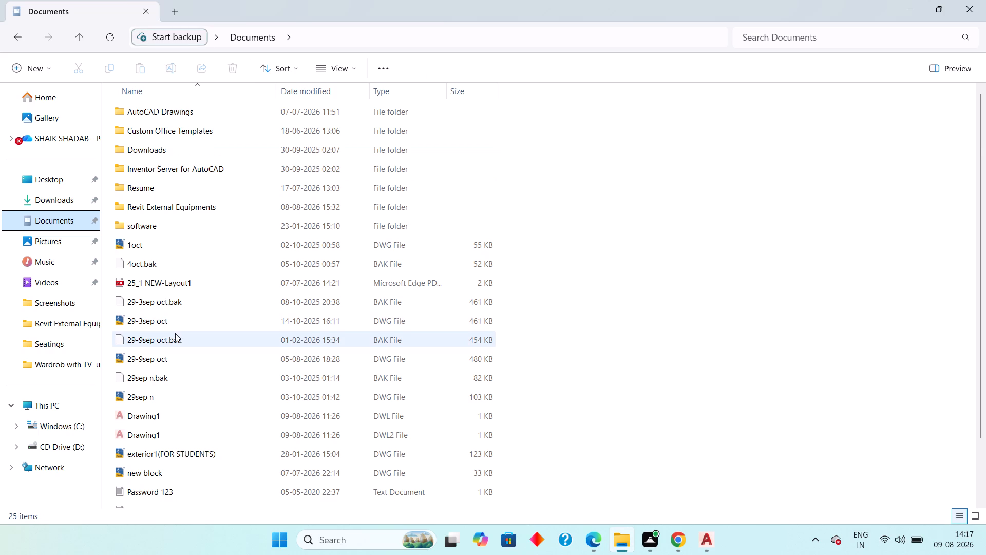
scroll(181, 343, "down", 8)
scroll(196, 405, "down", 3)
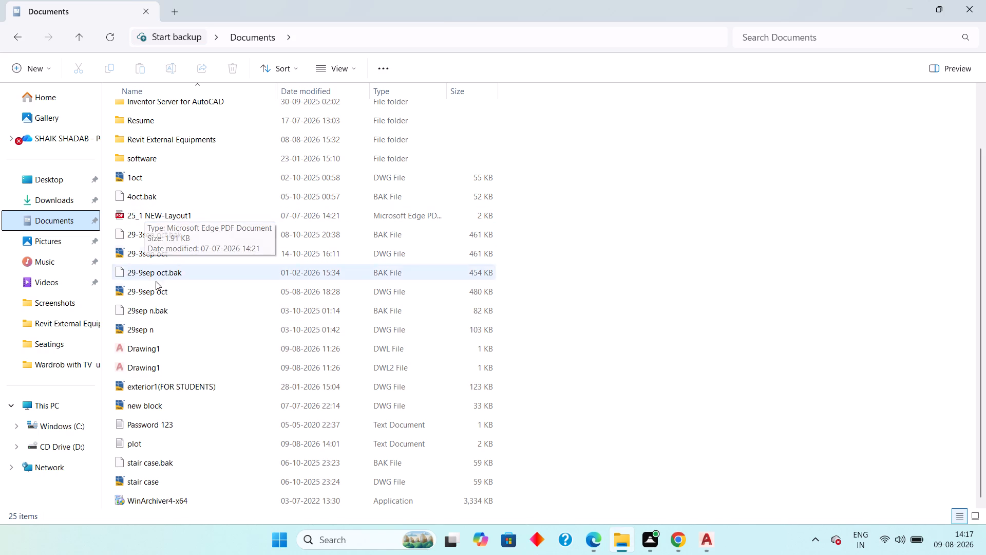
right_click(178, 364)
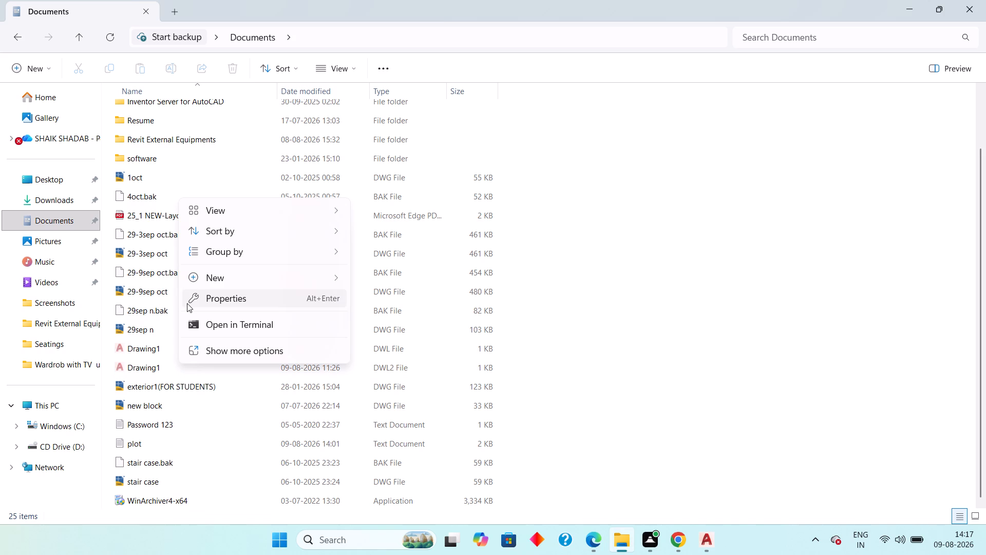
key("Escape")
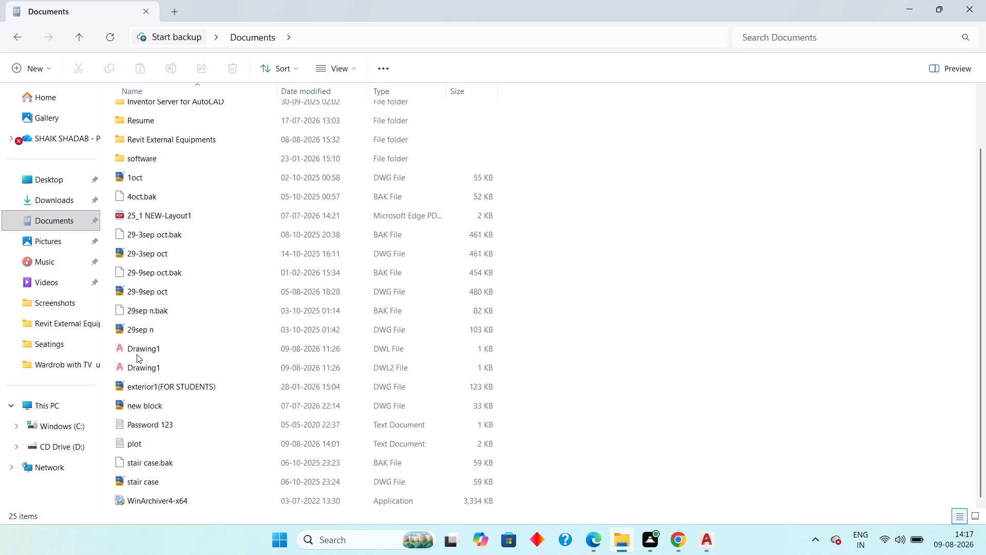
left_click(137, 354)
key("Escape")
key("Escape")
key("Escape")
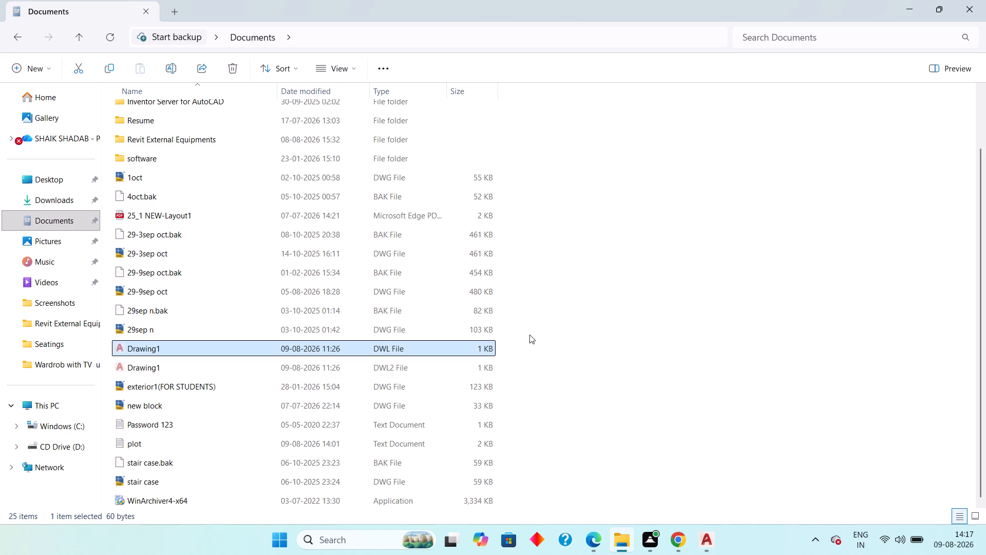
left_click(780, 271)
key("Escape")
key("Escape")
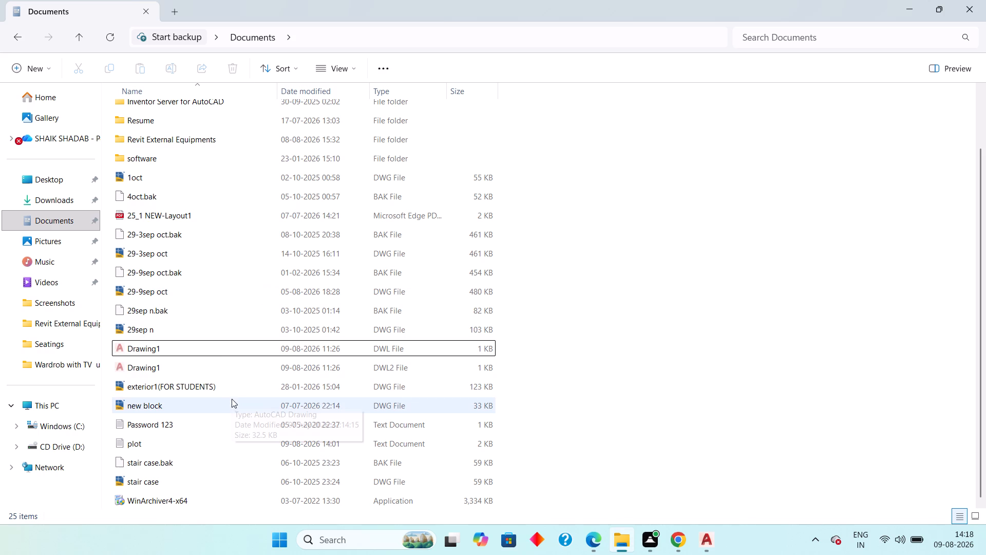
scroll(178, 454, "down", 3)
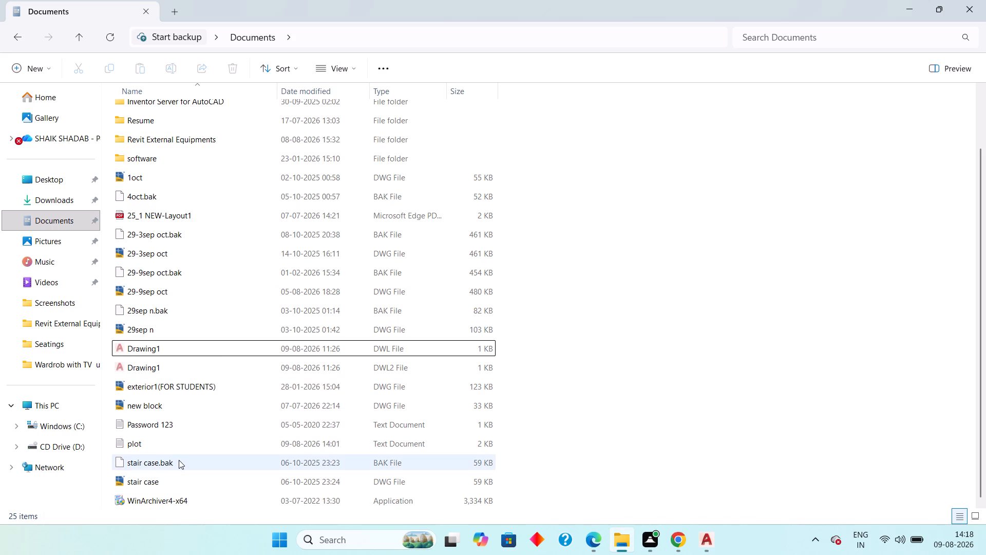
scroll(179, 460, "down", 1)
scroll(204, 223, "up", 4)
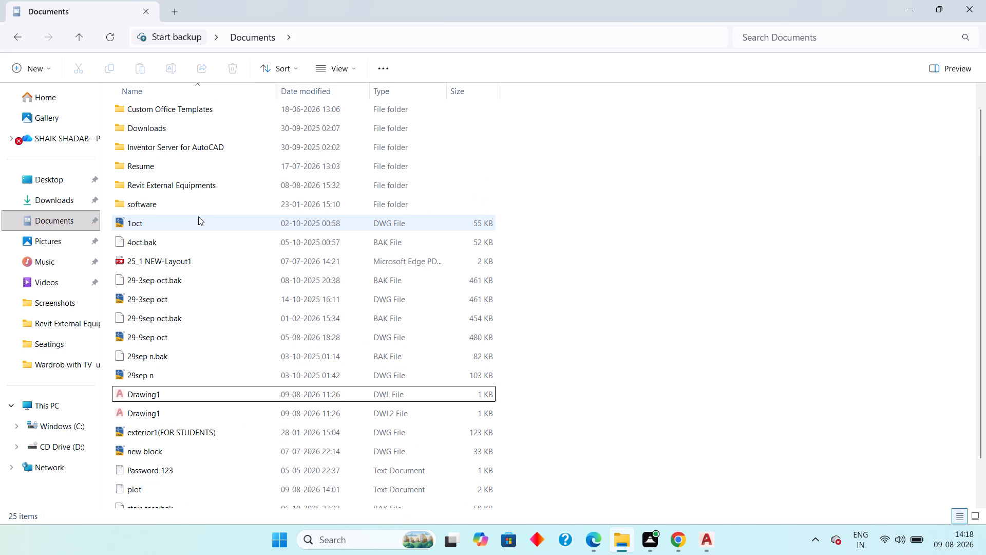
scroll(198, 216, "up", 5)
scroll(198, 216, "down", 11)
scroll(198, 216, "up", 6)
scroll(198, 216, "down", 6)
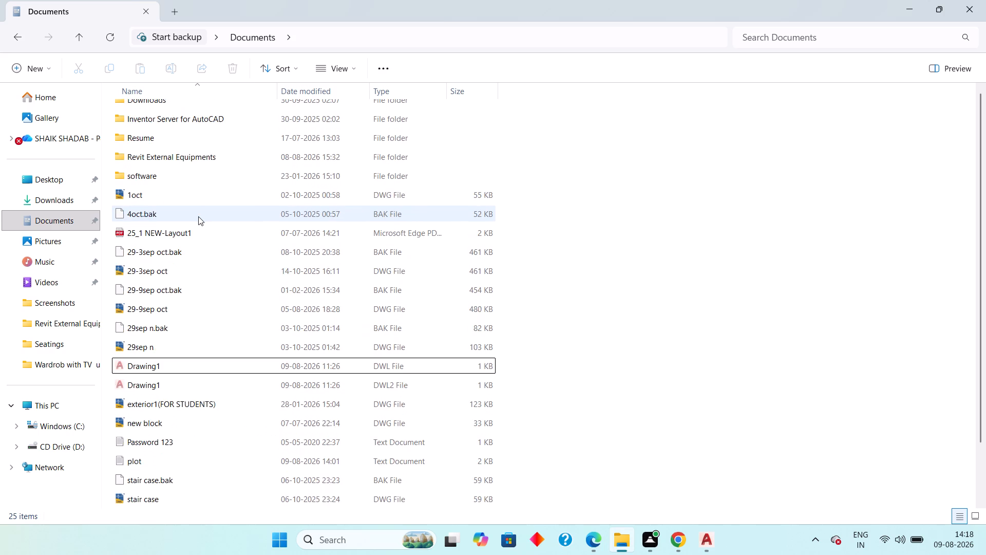
scroll(198, 216, "up", 7)
scroll(198, 216, "down", 7)
scroll(198, 216, "up", 5)
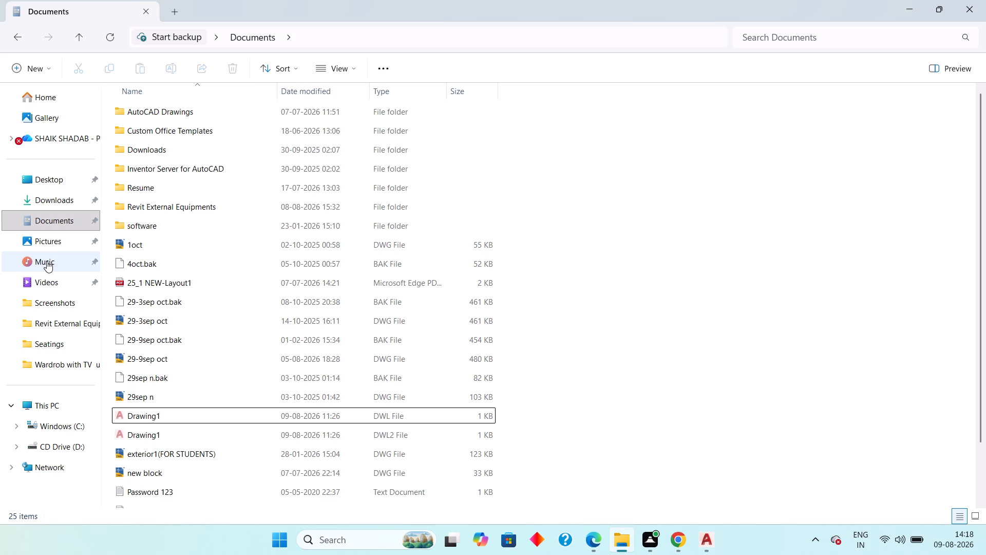
scroll(148, 416, "down", 3)
scroll(210, 441, "down", 4)
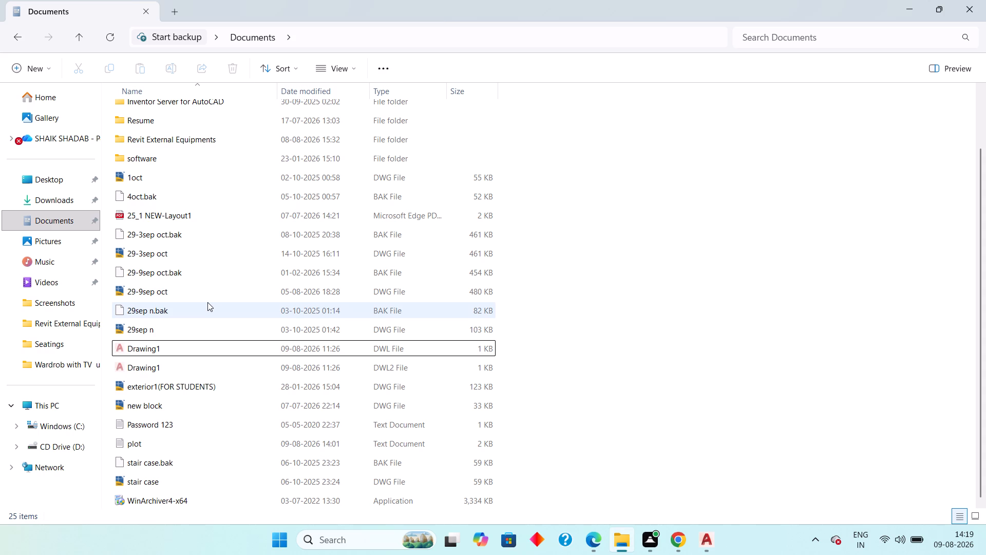
scroll(202, 260, "up", 1)
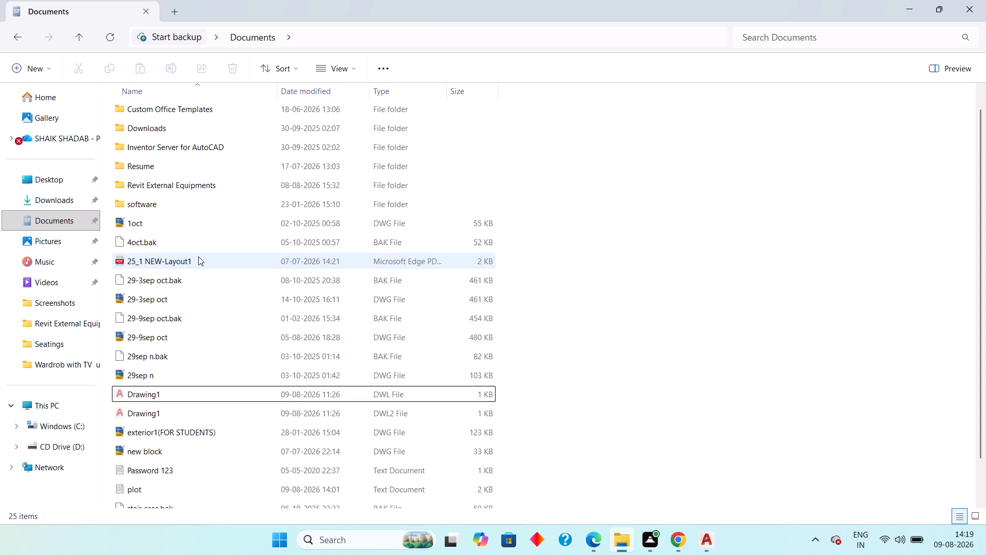
scroll(198, 256, "up", 3)
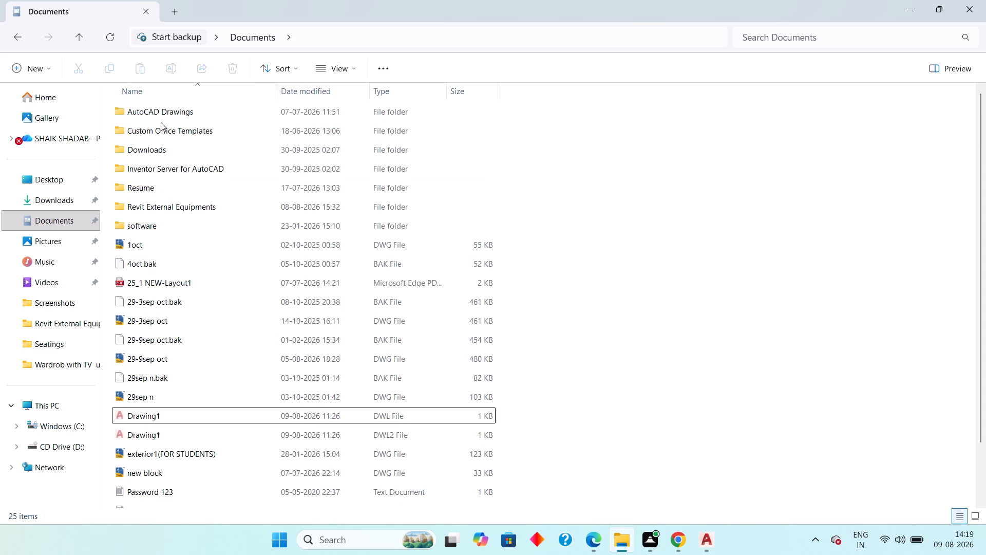
Check the contents of the AutoCAD Drawings subfolder and return to the Documents file list.
left_click(181, 102)
double_click(180, 116)
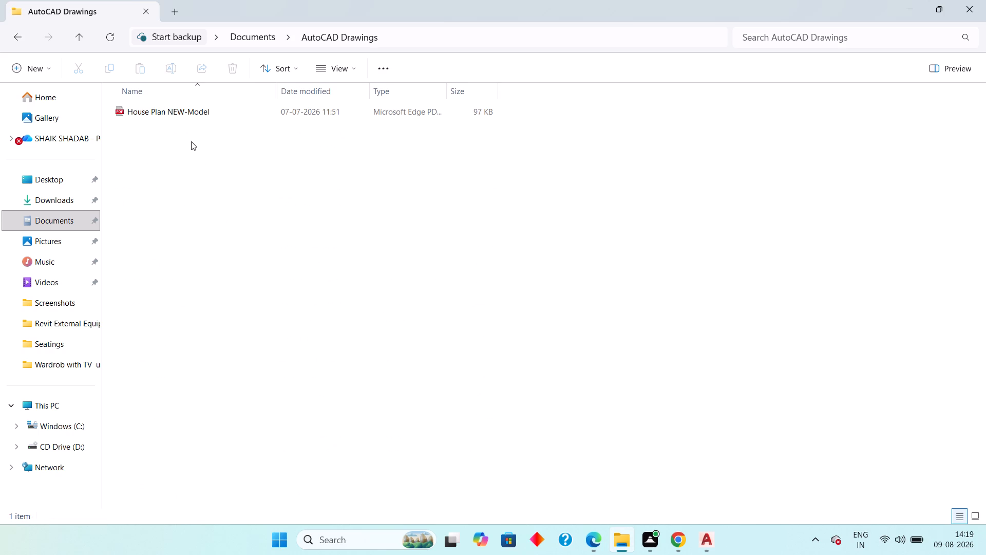
left_click(10, 45)
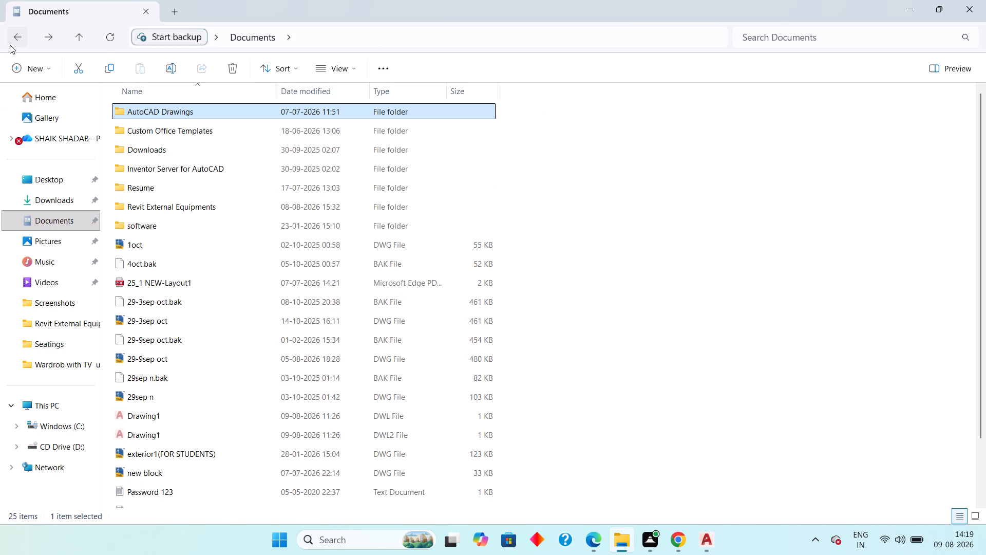
scroll(181, 401, "down", 5)
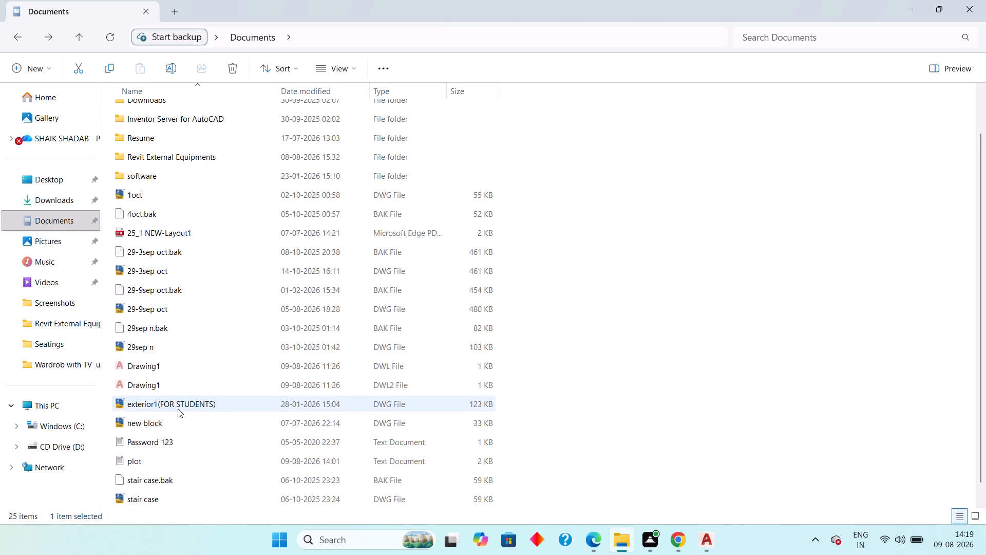
scroll(178, 409, "down", 6)
scroll(182, 479, "up", 9)
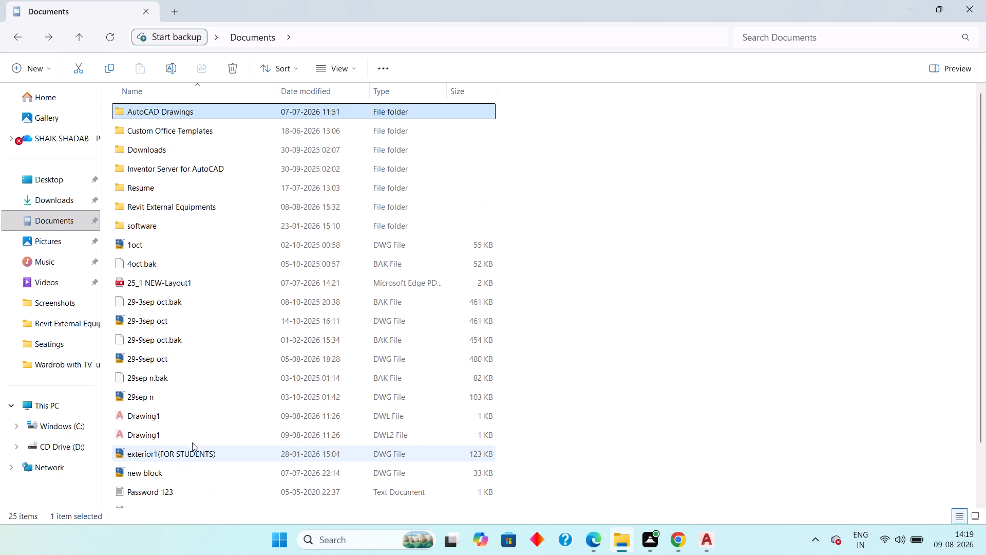
scroll(192, 442, "up", 6)
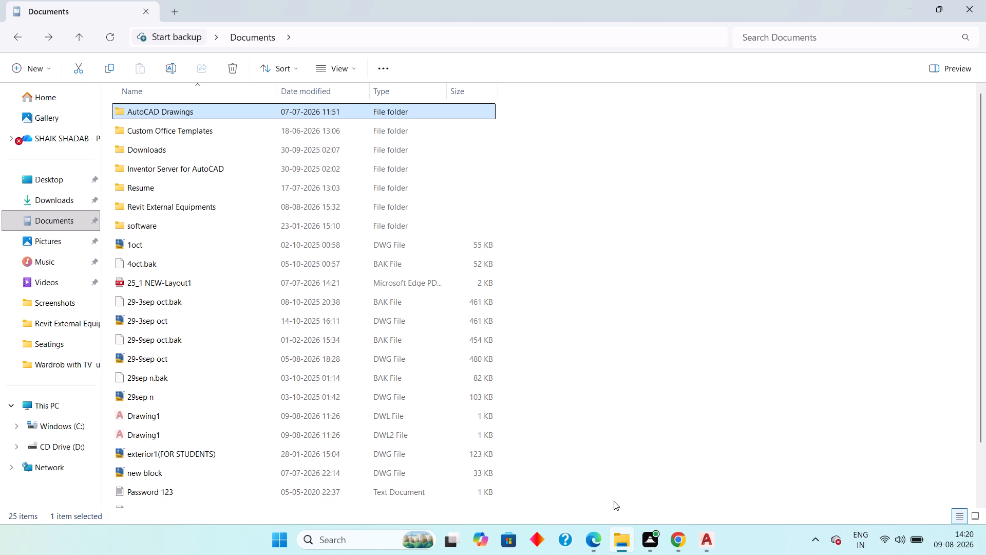
Switch to AutoCAD and add a vertical linear dimension along the bed's length in the master bedroom adjoining A.TOI.
left_click(711, 540)
scroll(479, 357, "down", 2)
scroll(444, 330, "up", 8)
middle_click_drag(575, 265, 327, 516)
scroll(450, 394, "down", 2)
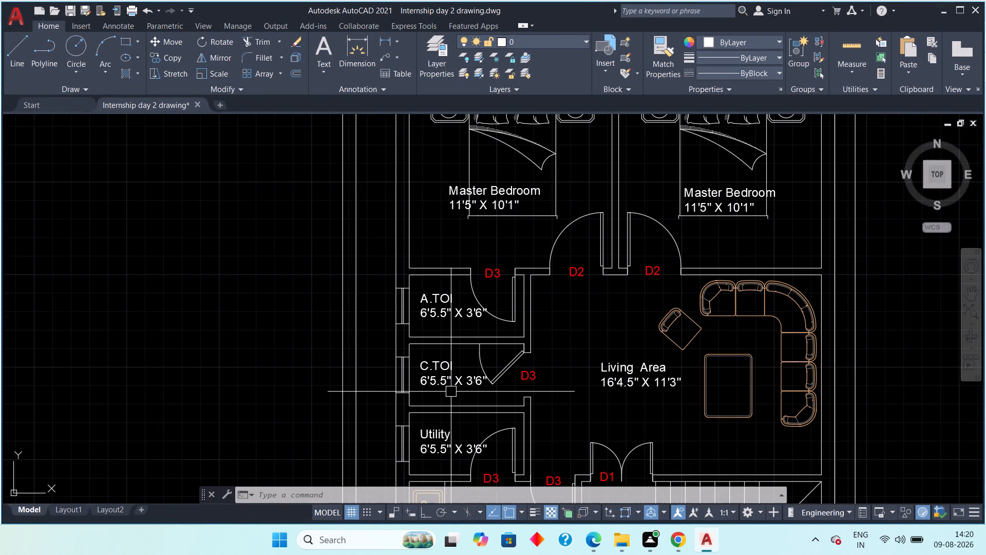
middle_click_drag(460, 231, 418, 326)
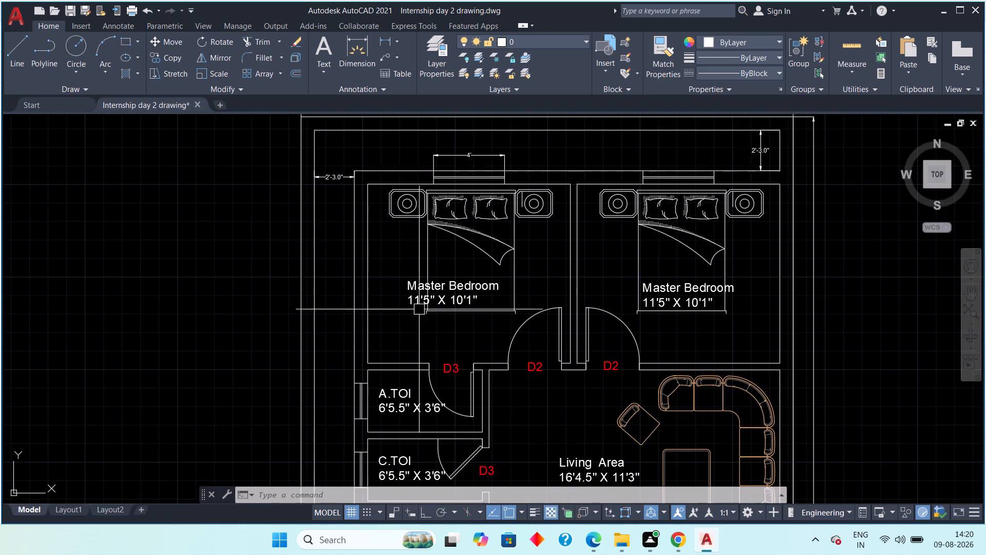
scroll(456, 195, "up", 2)
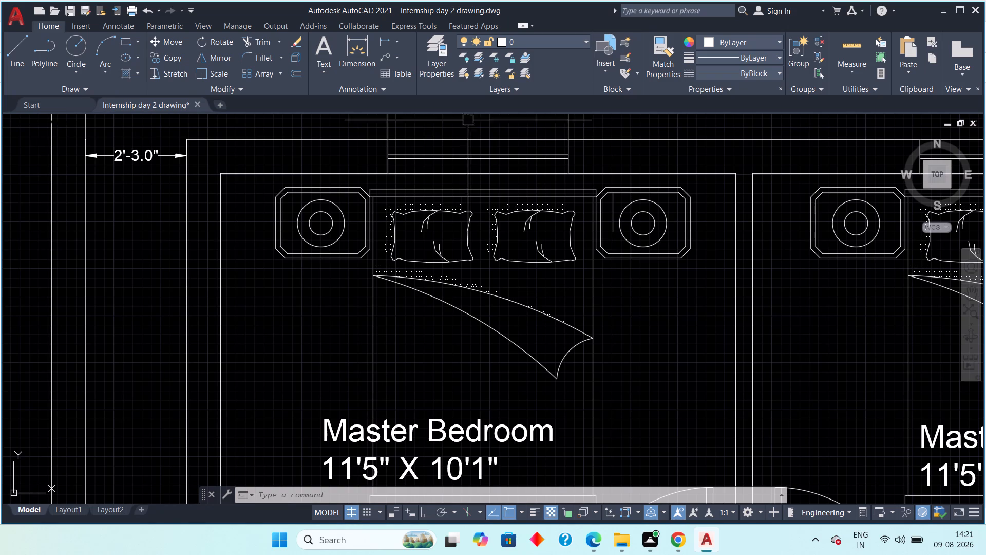
left_click(381, 44)
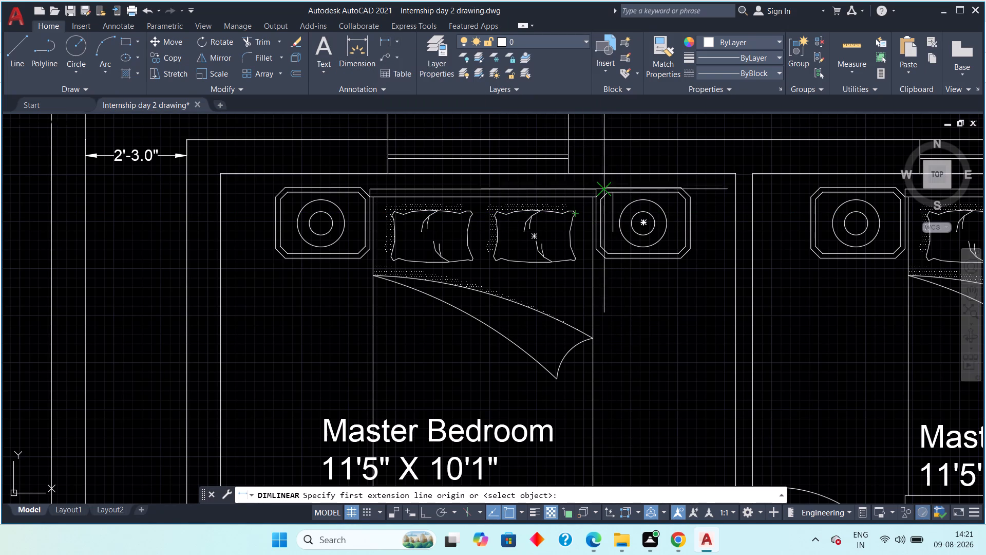
scroll(600, 189, "up", 3)
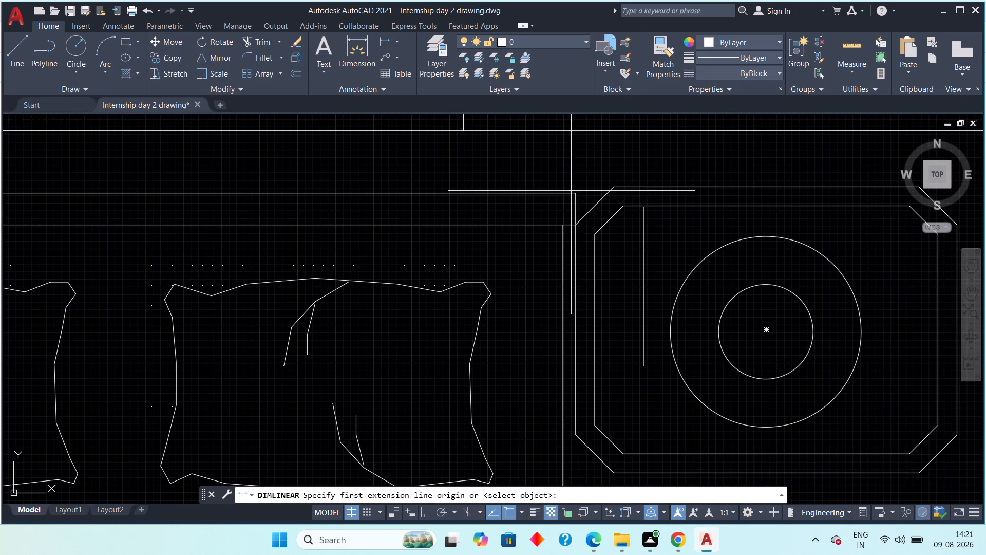
left_click(571, 189)
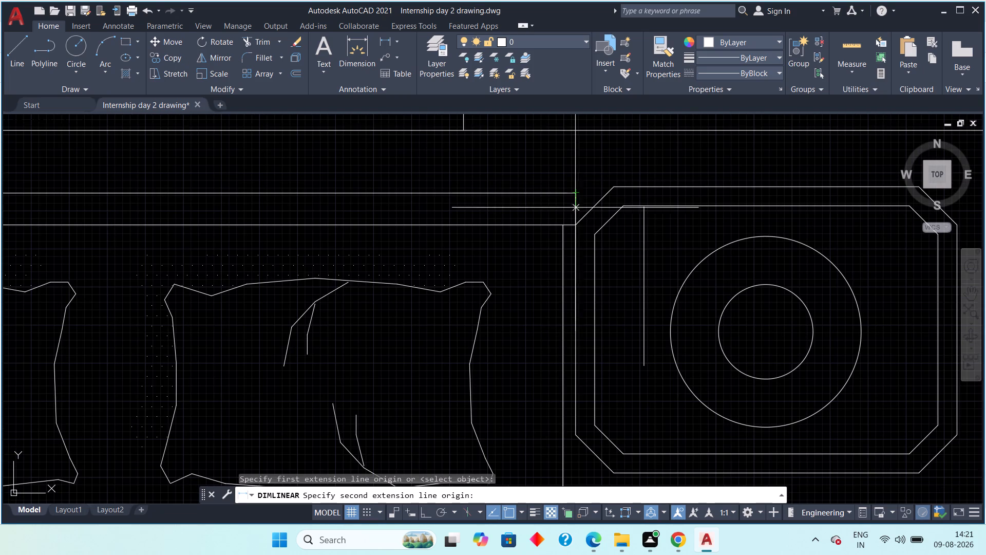
scroll(620, 349, "down", 3)
middle_click_drag(620, 349, 545, 25)
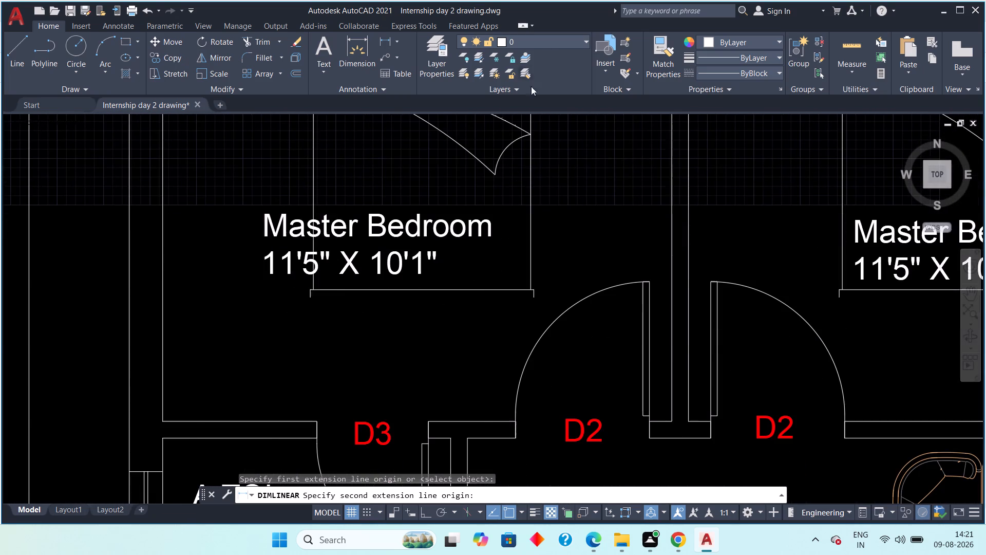
scroll(527, 278, "up", 3)
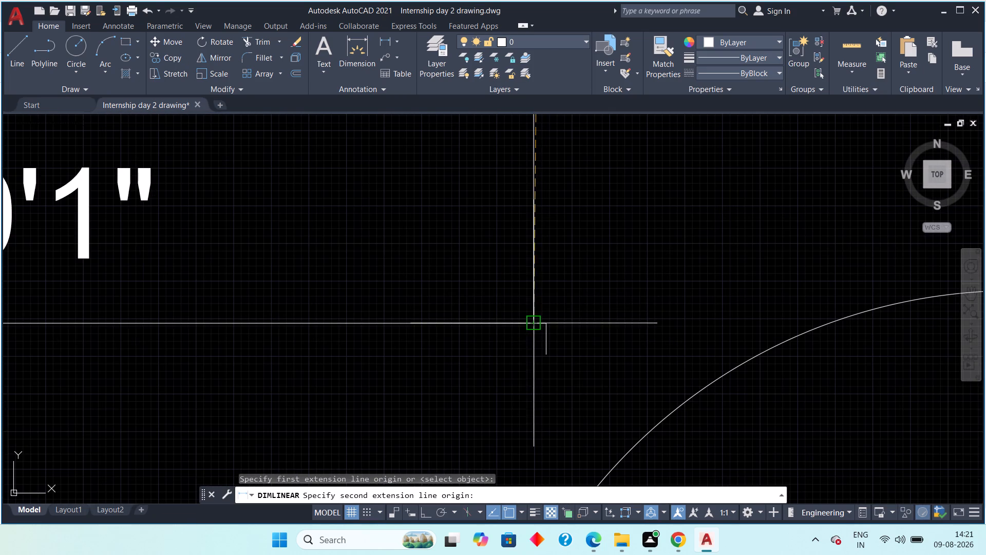
left_click(534, 319)
scroll(547, 325, "down", 2)
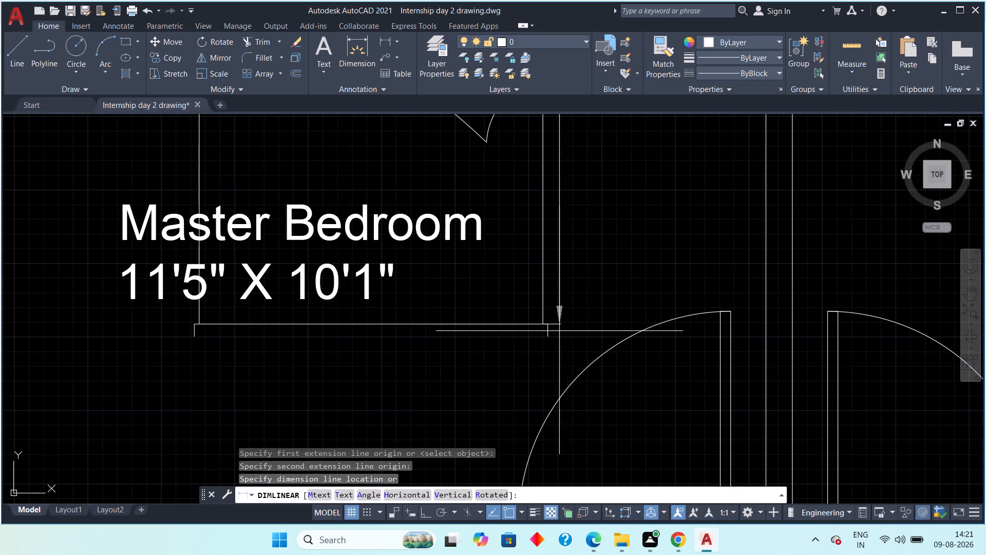
left_click(590, 329)
Examine the new bed dimension and the surrounding bedrooms, toilets, living area, kitchen and lift core.
middle_click_drag(653, 227, 566, 357)
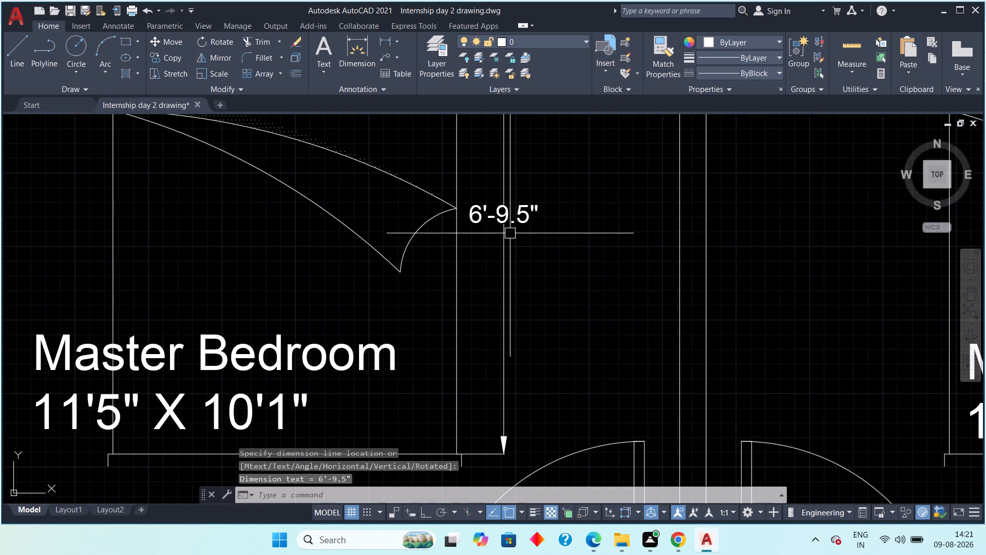
middle_click_drag(510, 238, 509, 254)
scroll(544, 240, "down", 1)
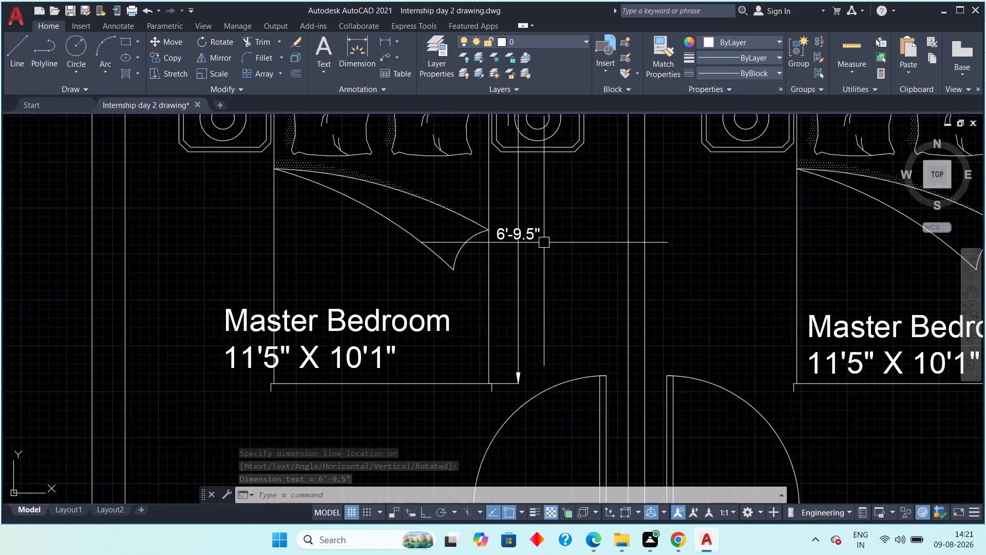
scroll(544, 243, "down", 1)
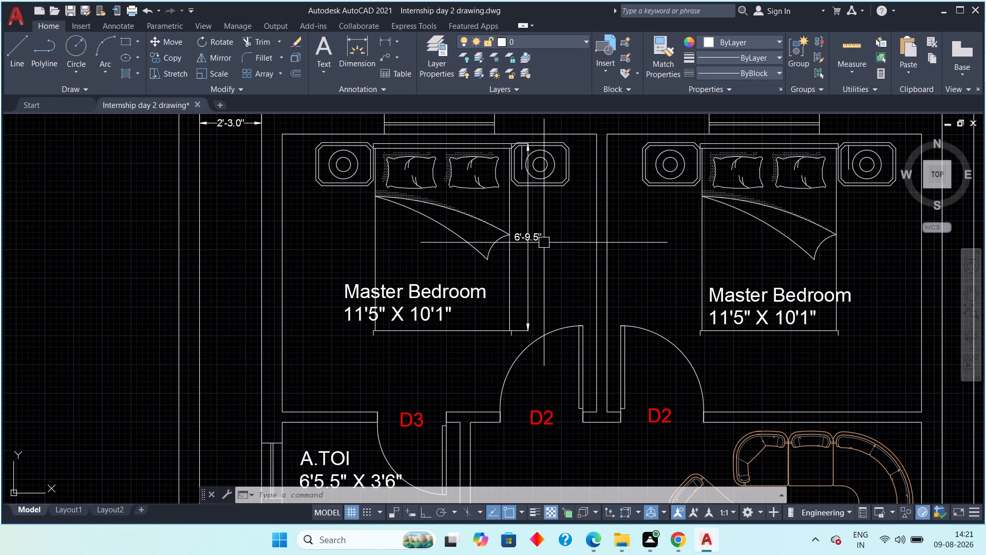
scroll(544, 243, "down", 1)
middle_click_drag(559, 341, 538, 149)
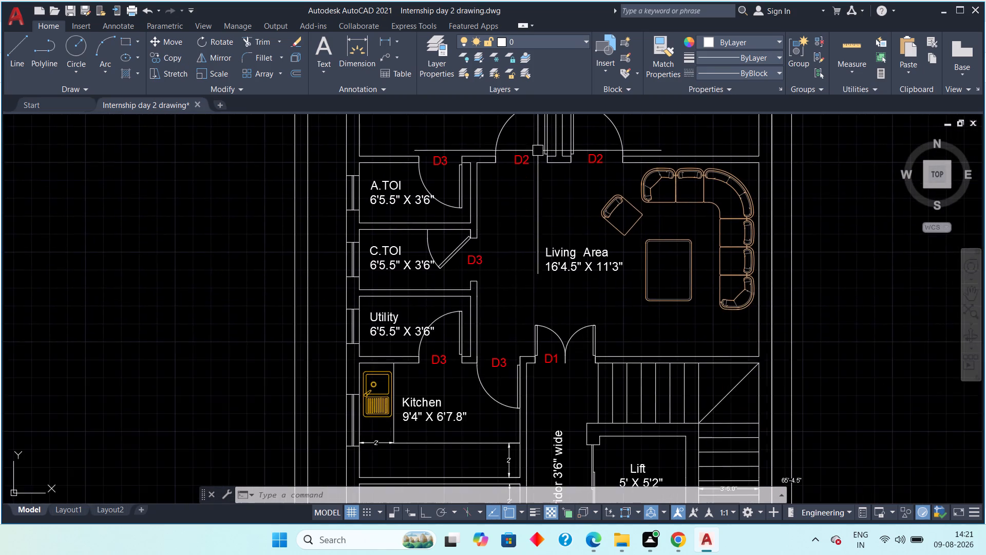
scroll(528, 272, "down", 2)
middle_click_drag(523, 284, 518, 179)
middle_click_drag(536, 414, 538, 372)
scroll(538, 372, "up", 4)
scroll(539, 367, "down", 5)
middle_click_drag(555, 274, 536, 469)
scroll(537, 451, "down", 1)
middle_click_drag(520, 301, 504, 392)
scroll(494, 312, "up", 4)
middle_click_drag(496, 262, 472, 374)
scroll(472, 374, "up", 1)
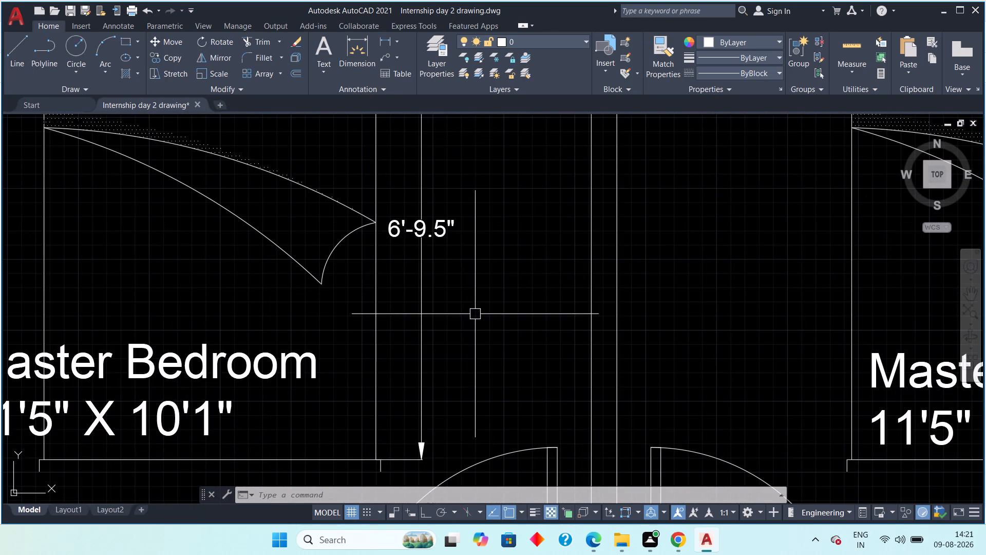
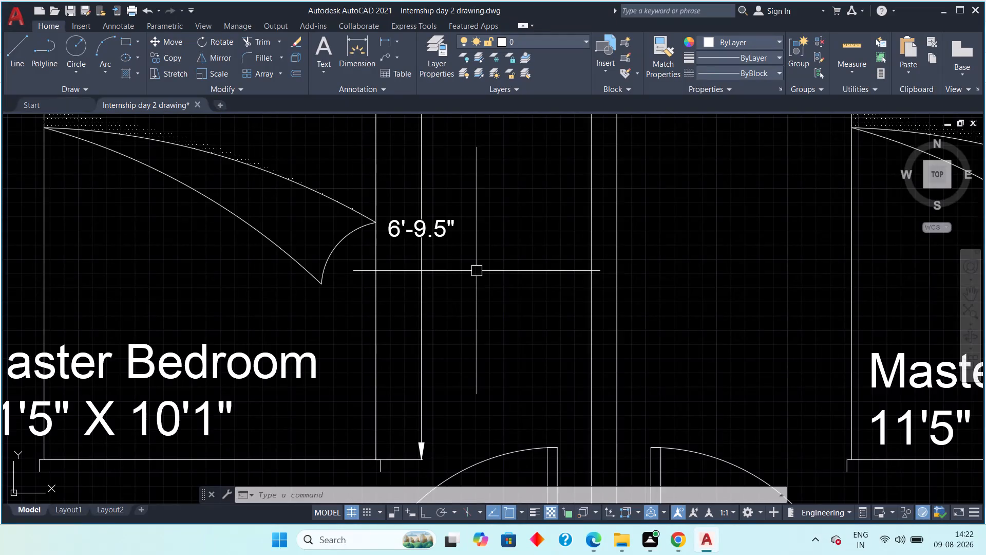
Examine the overall two-flat floor plan, from the dimensioned master bedroom bed out to the full building outline.
middle_click_drag(544, 368, 598, 296)
scroll(599, 295, "down", 2)
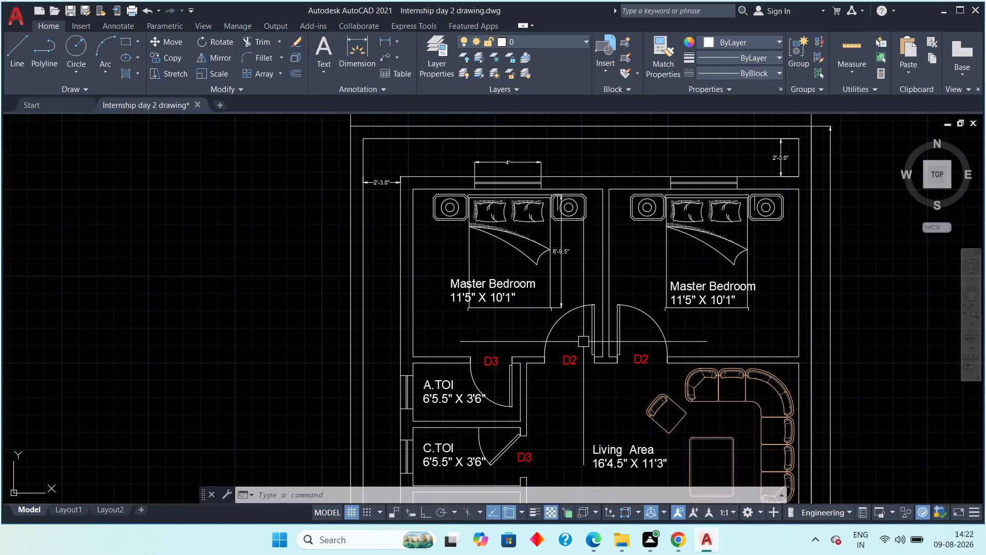
middle_click_drag(598, 403, 583, 371)
scroll(584, 371, "down", 2)
middle_click_drag(613, 406, 558, 341)
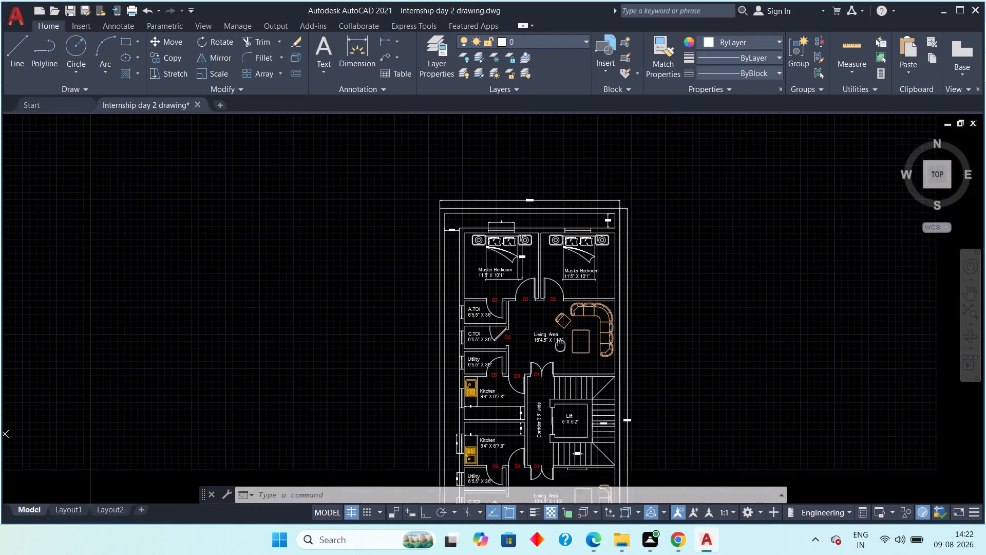
middle_click_drag(558, 341, 511, 275)
scroll(543, 316, "down", 1)
middle_click_drag(595, 322, 606, 298)
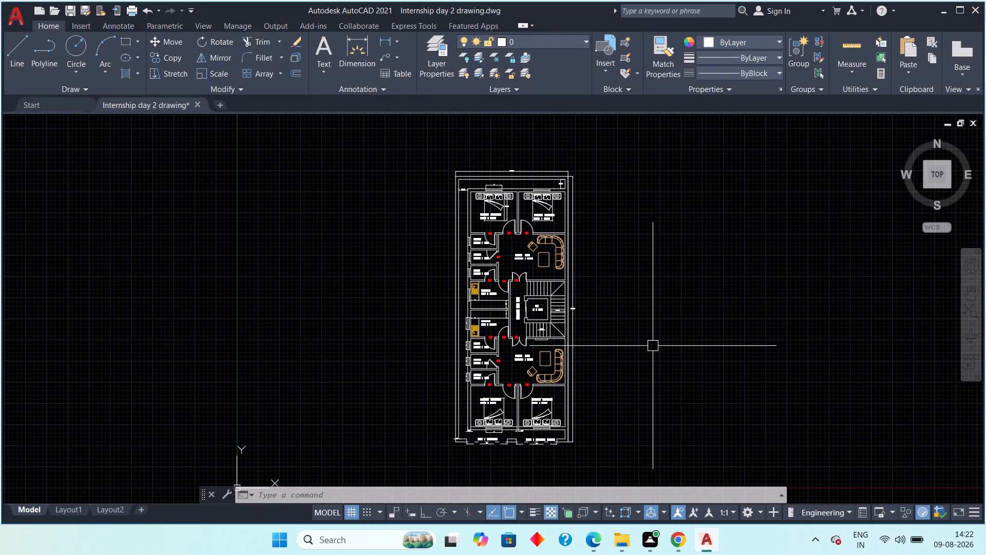
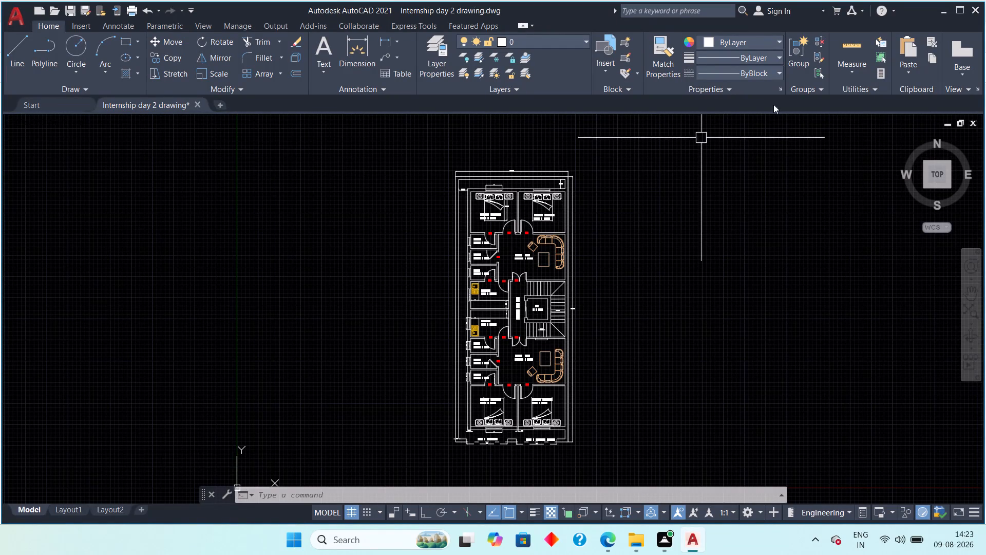
Minimize the AutoCAD window holding the floor plan and switch to the Documents folder in File Explorer.
left_click(944, 10)
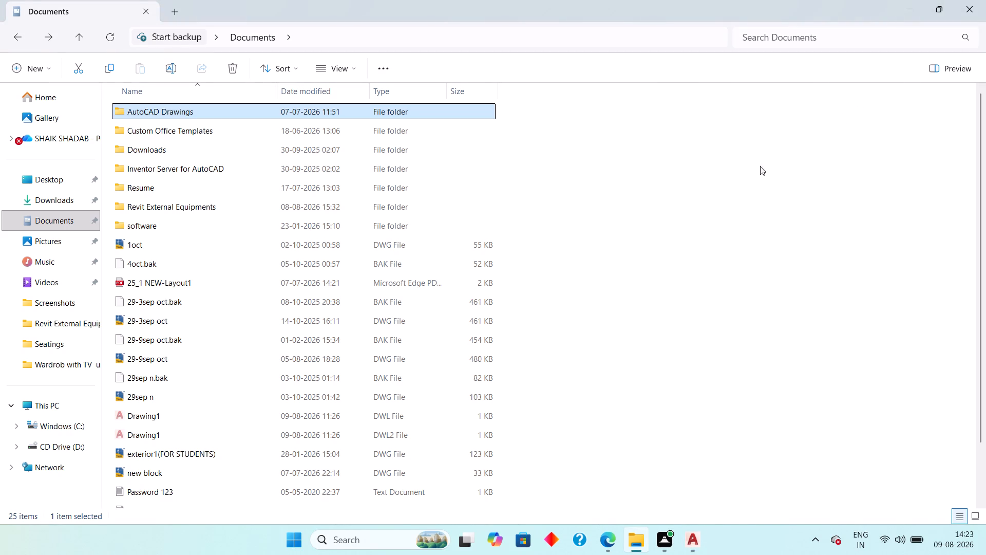
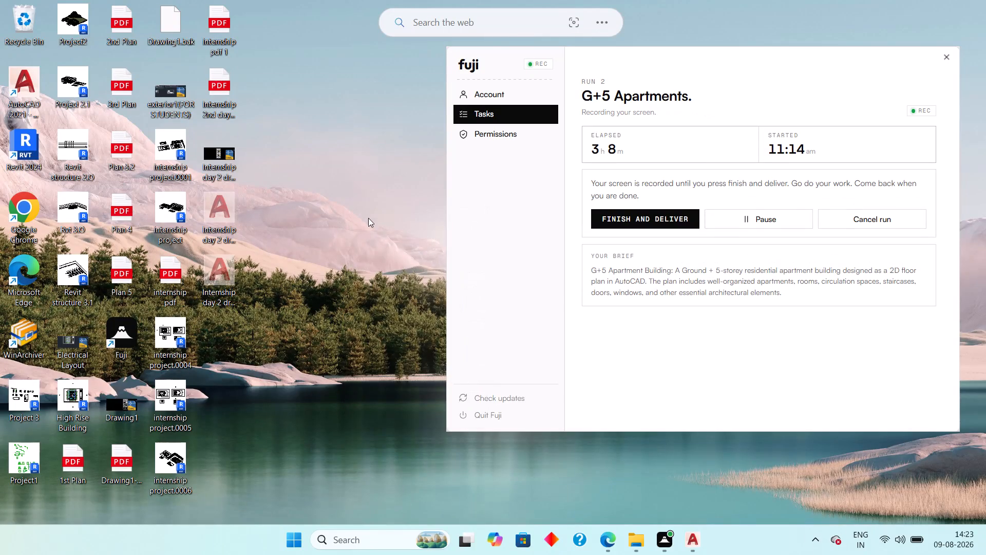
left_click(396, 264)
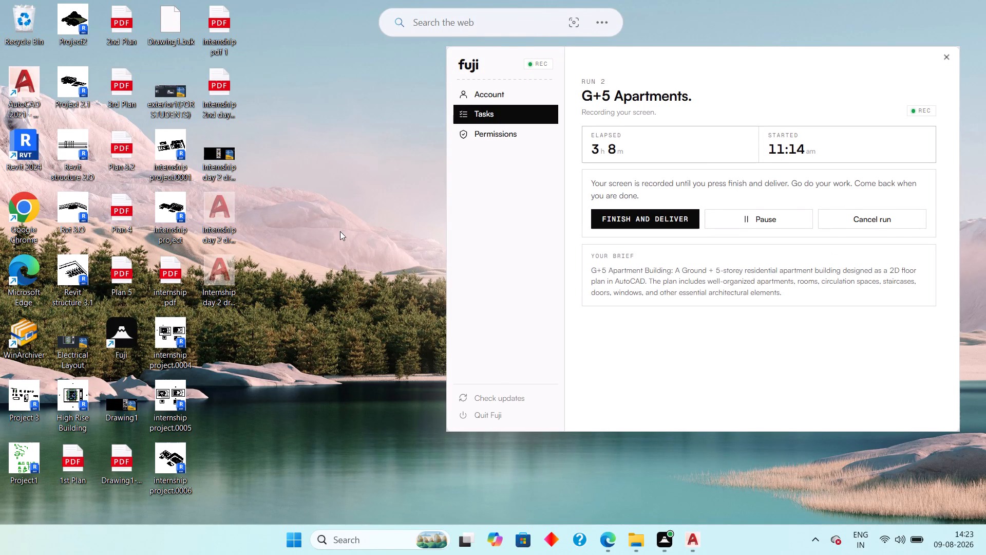
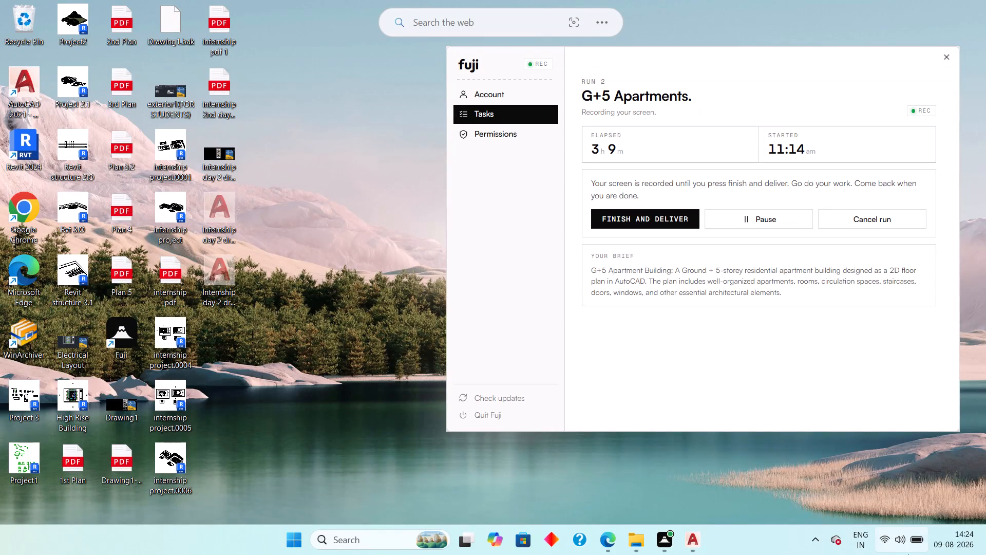
Open the Windows quick settings from the desktop to view the network, sound and battery status.
left_click(918, 546)
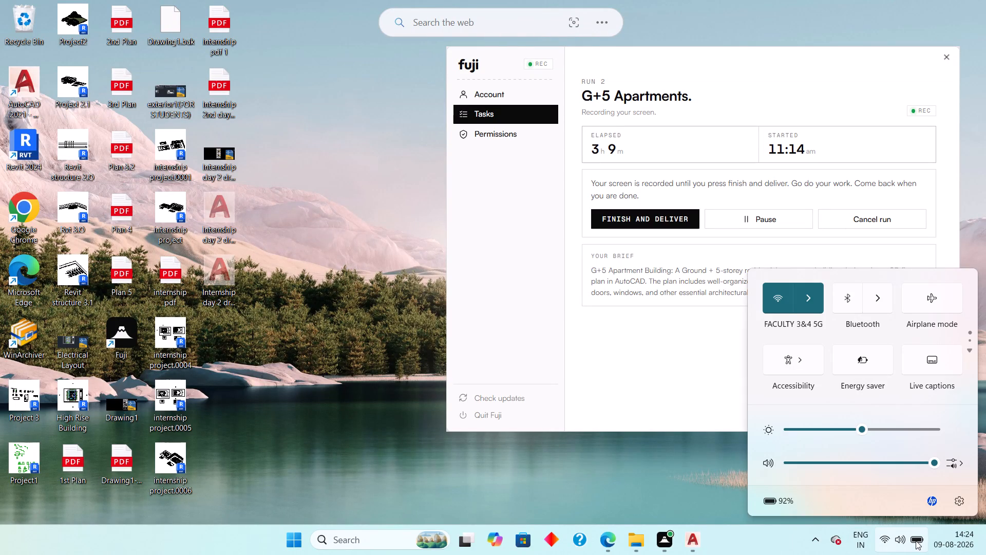
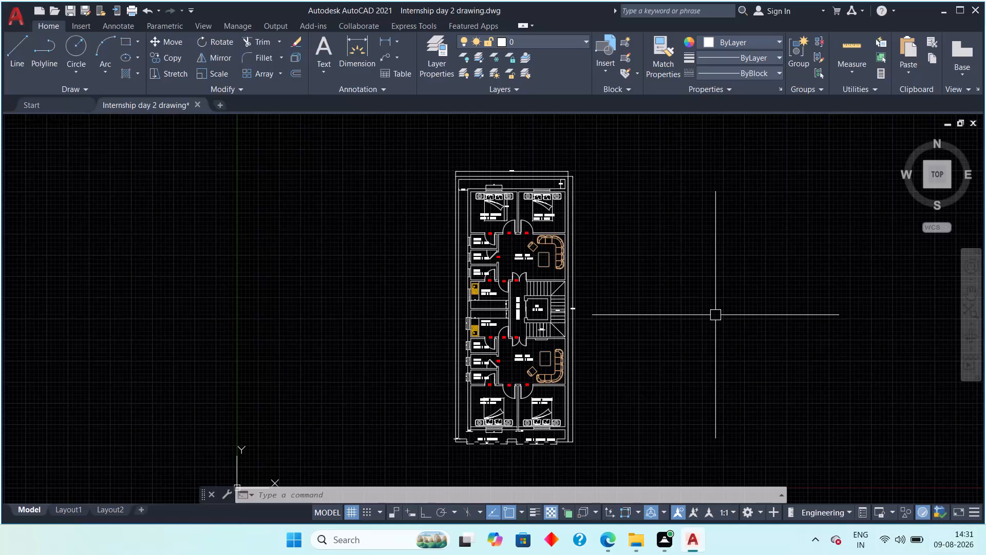
Check the Windows quick settings for the network, sound and battery status, and dismiss them.
left_click(910, 535)
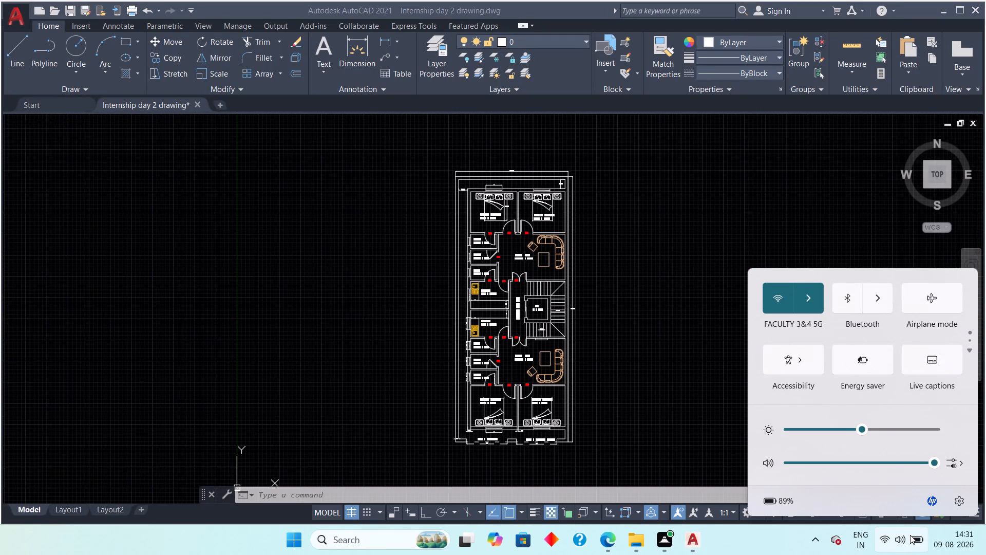
left_click(910, 535)
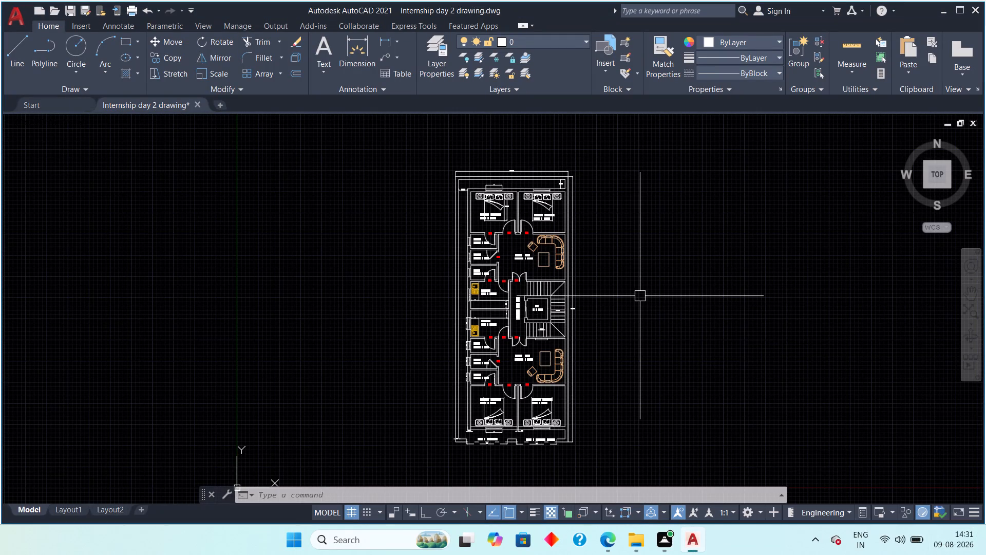
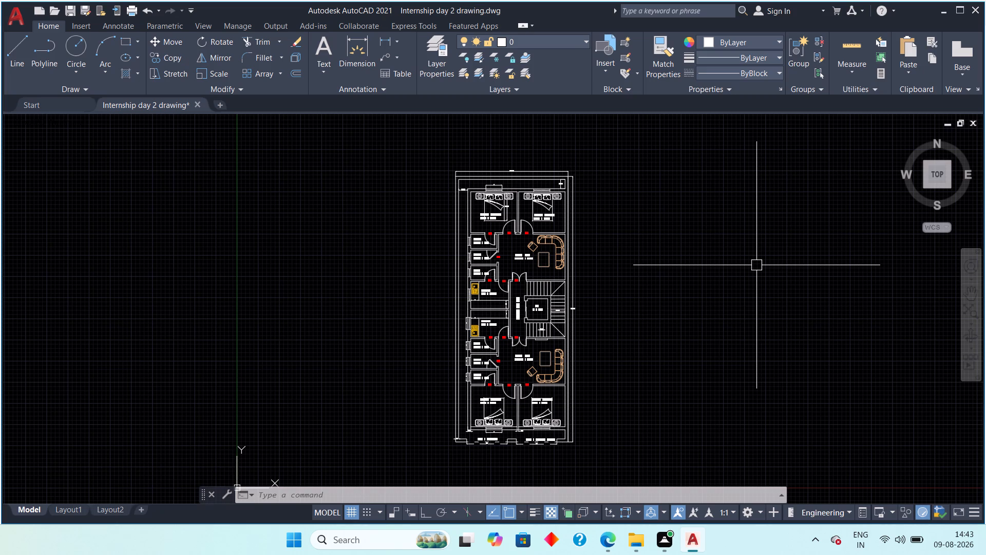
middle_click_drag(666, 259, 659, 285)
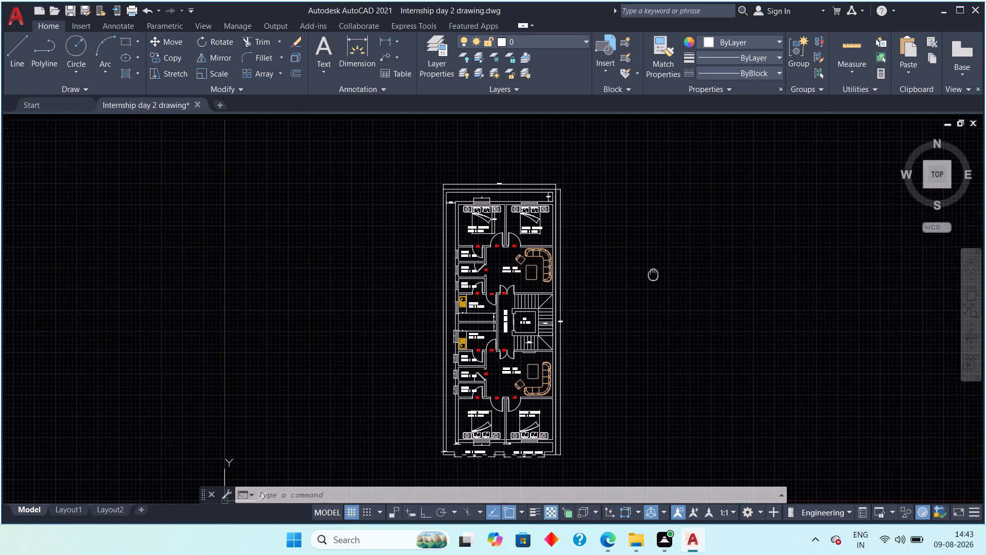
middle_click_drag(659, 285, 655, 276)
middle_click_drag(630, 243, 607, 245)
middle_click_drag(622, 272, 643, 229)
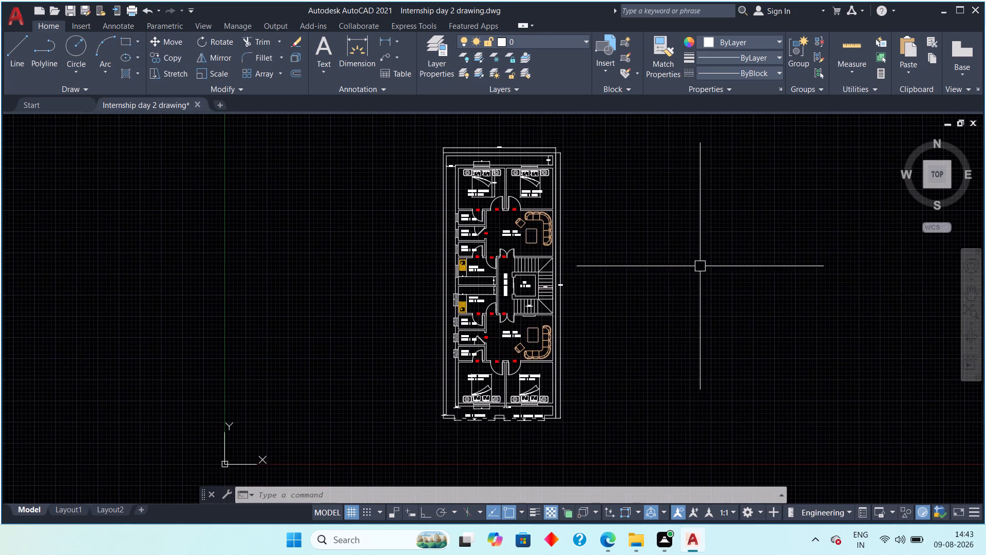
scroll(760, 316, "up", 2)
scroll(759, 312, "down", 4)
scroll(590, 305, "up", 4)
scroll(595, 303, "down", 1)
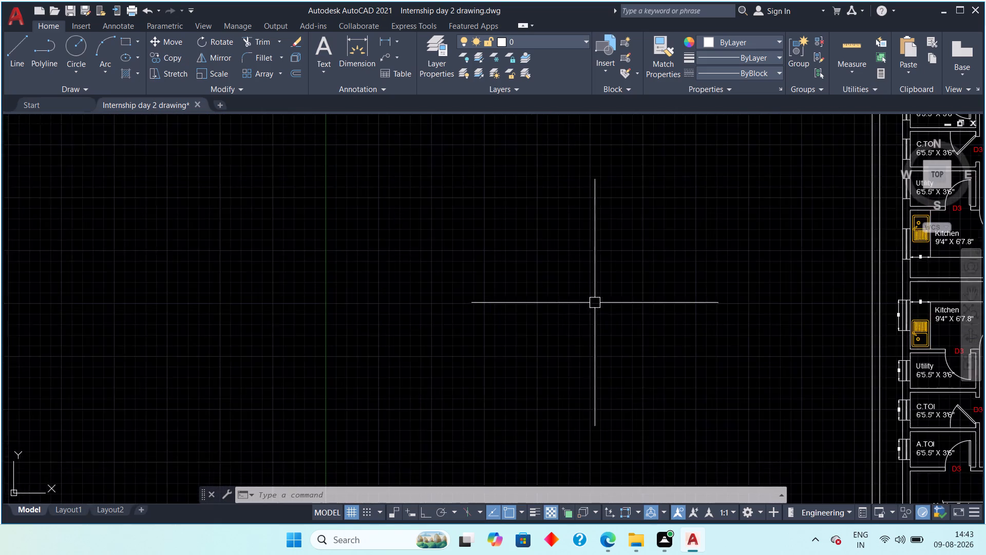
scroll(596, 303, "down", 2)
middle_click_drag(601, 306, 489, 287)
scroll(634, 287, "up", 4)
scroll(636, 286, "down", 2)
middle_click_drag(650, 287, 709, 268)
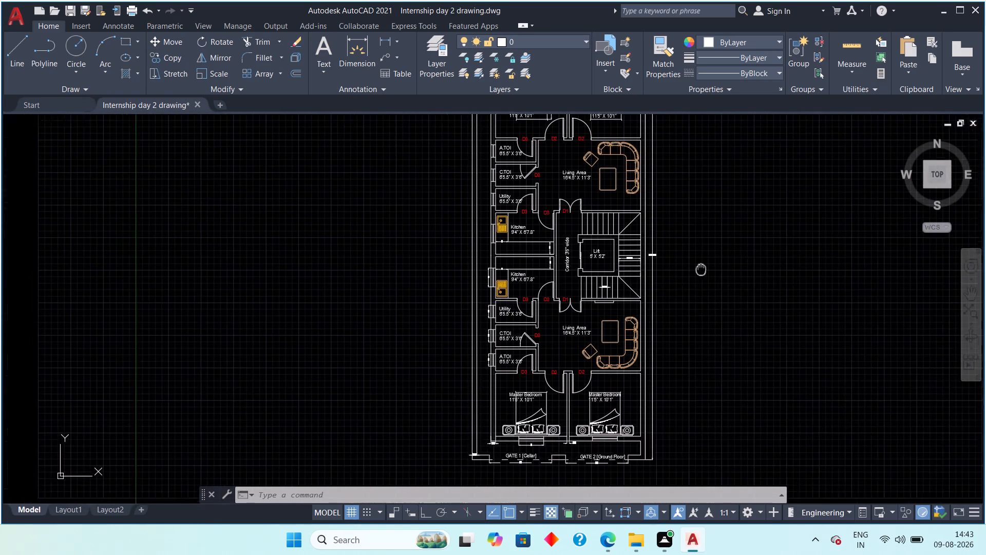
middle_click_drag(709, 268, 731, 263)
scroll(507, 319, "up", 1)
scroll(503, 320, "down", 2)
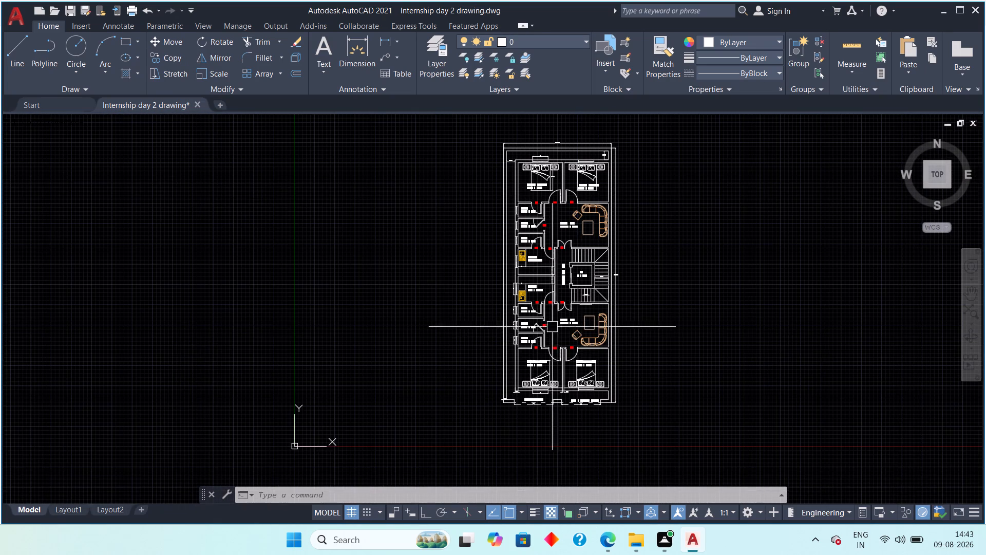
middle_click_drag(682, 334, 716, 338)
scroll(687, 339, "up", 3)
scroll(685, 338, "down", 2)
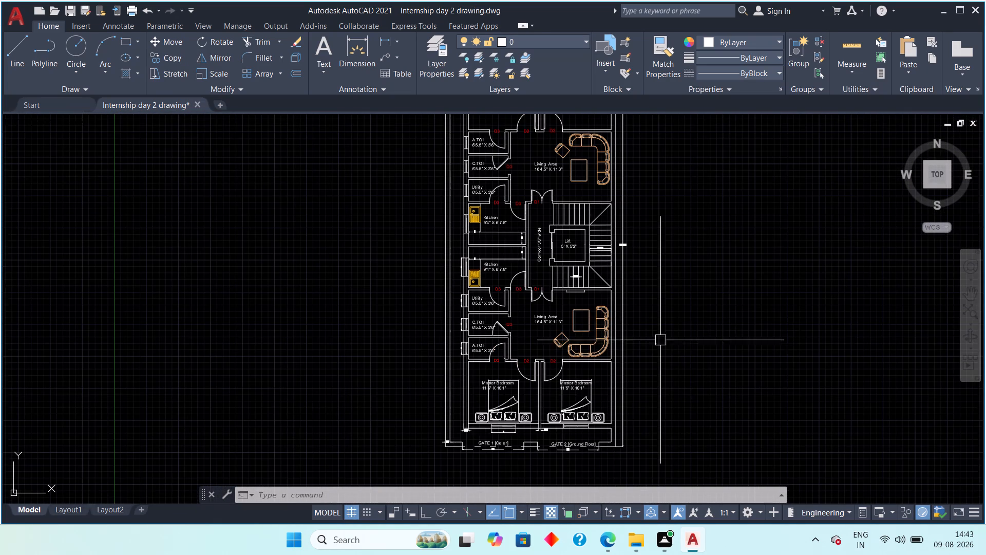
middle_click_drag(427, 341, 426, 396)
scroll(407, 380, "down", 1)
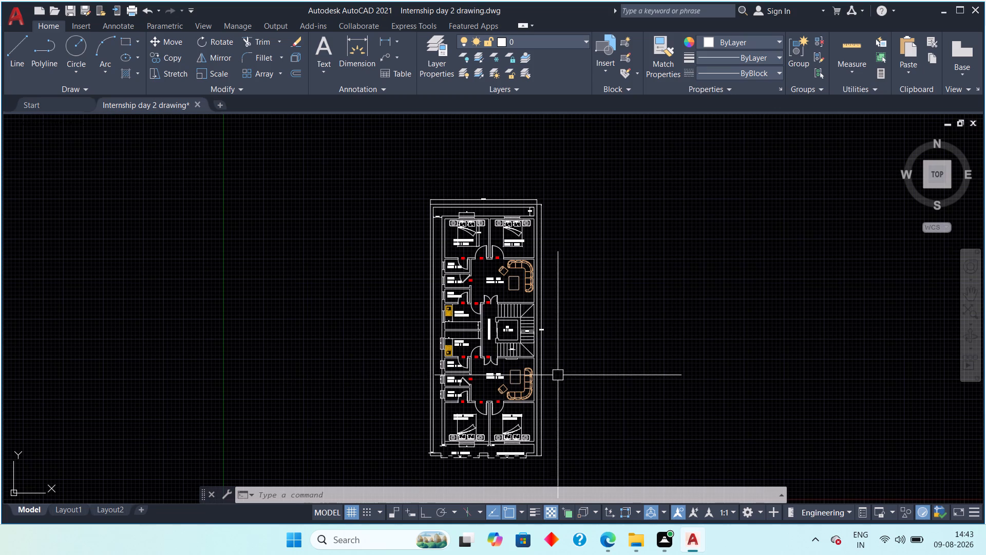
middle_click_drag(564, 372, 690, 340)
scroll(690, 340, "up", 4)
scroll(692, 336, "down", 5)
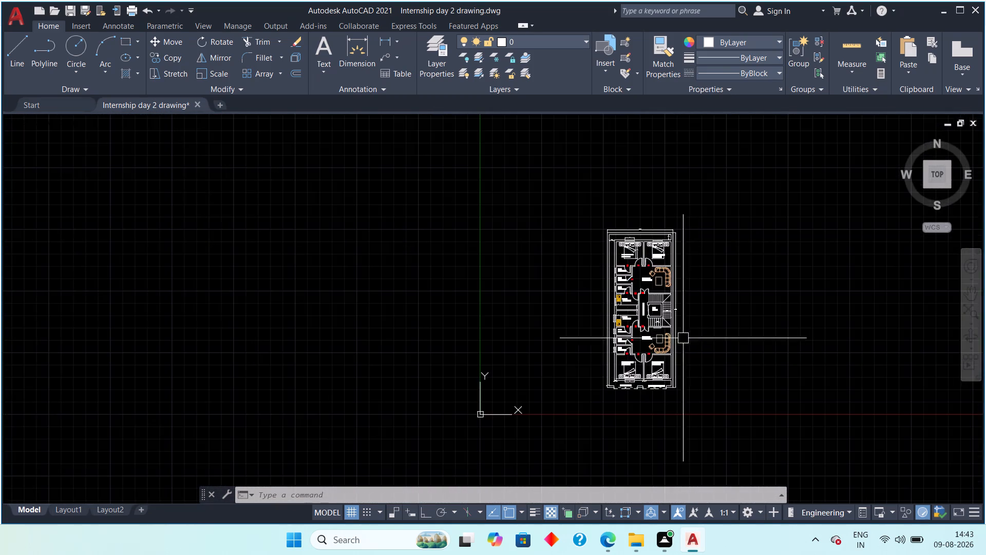
Examine the lower apartment's rooms and, up close, the bed and bedside tables of the Master Bedroom by Gate 2.
scroll(548, 354, "up", 4)
middle_click_drag(598, 344, 369, 334)
scroll(327, 327, "down", 1)
middle_click_drag(509, 342, 443, 324)
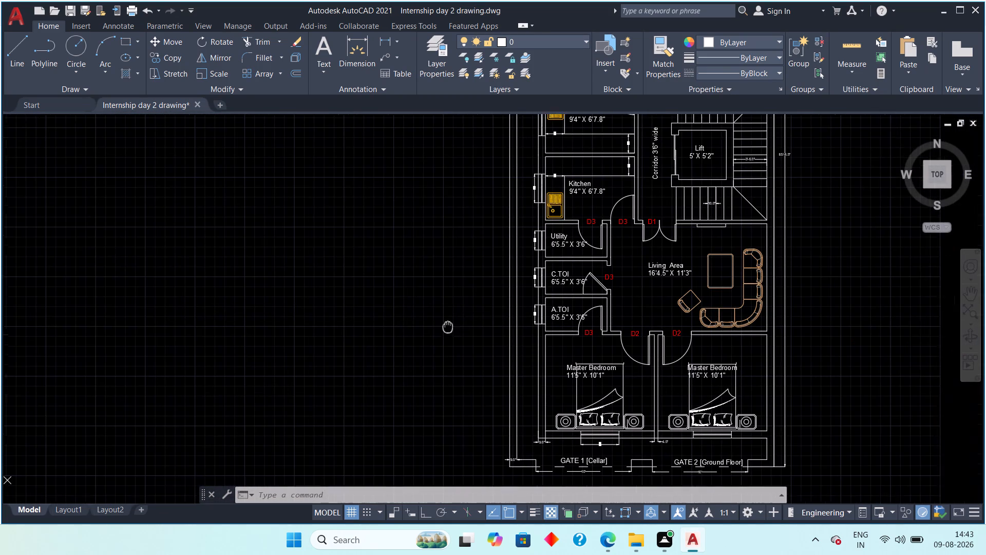
middle_click_drag(443, 324, 407, 306)
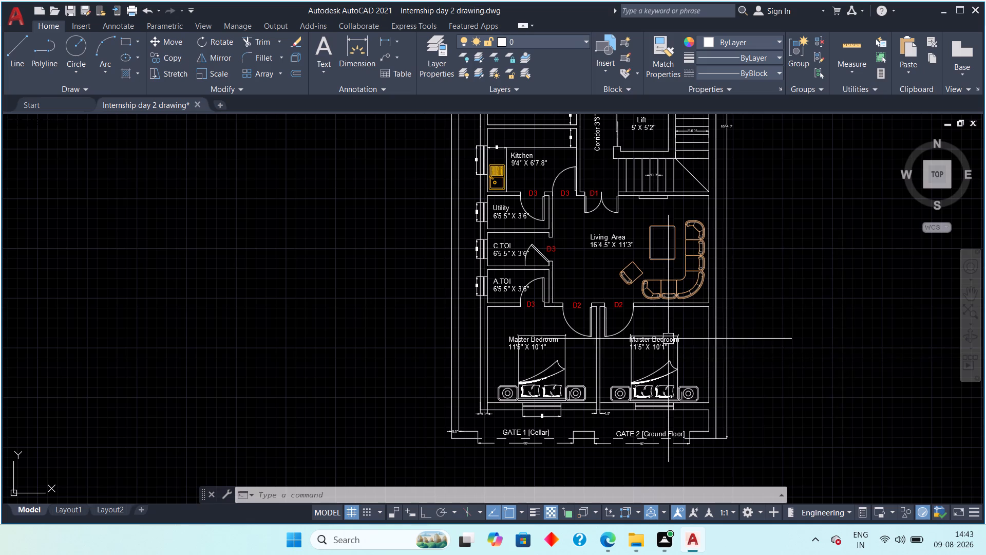
scroll(650, 328, "up", 4)
middle_click_drag(660, 370, 695, 94)
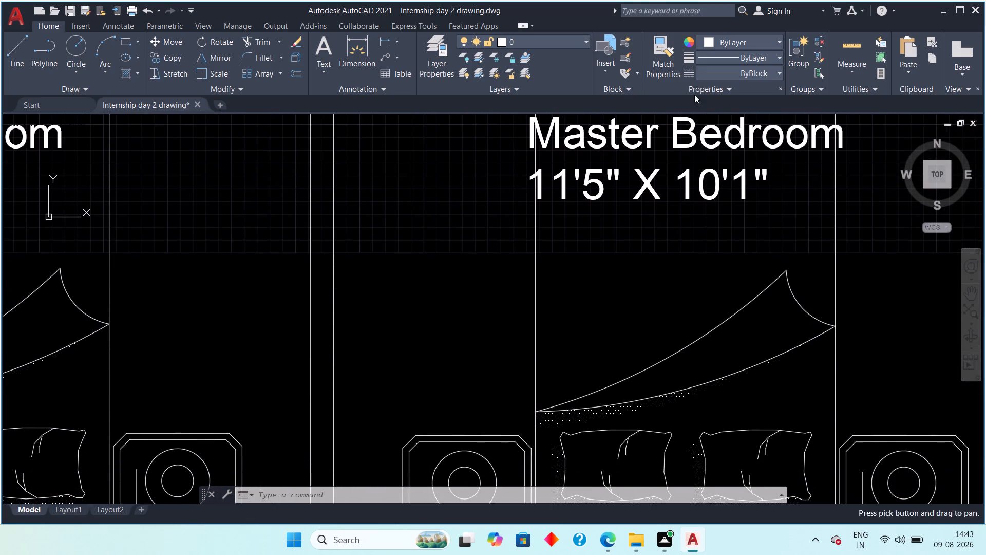
middle_click_drag(702, 387, 644, 239)
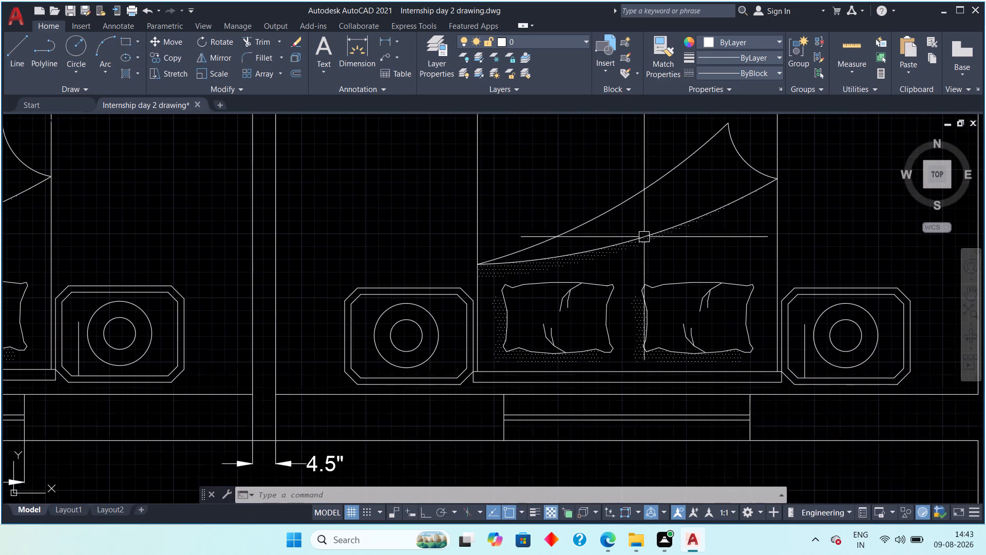
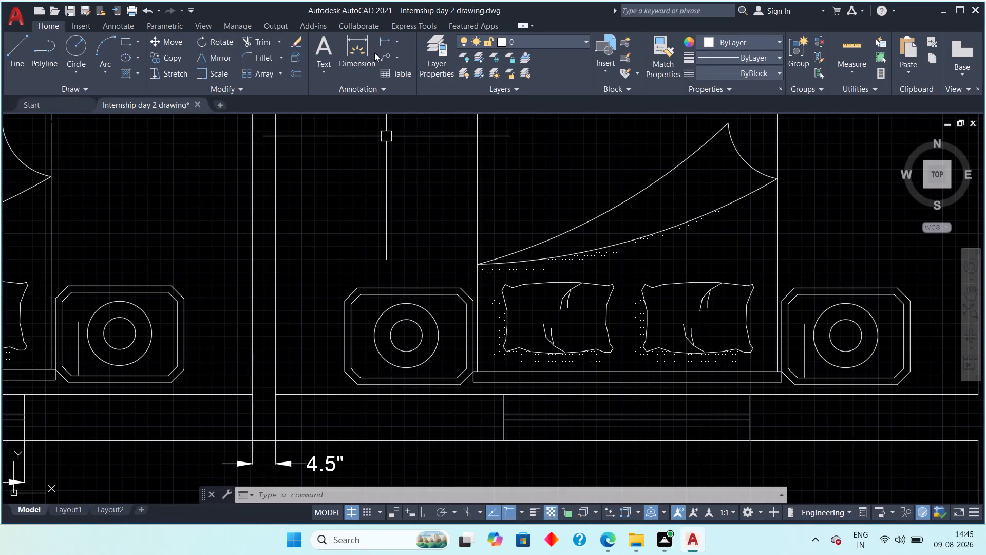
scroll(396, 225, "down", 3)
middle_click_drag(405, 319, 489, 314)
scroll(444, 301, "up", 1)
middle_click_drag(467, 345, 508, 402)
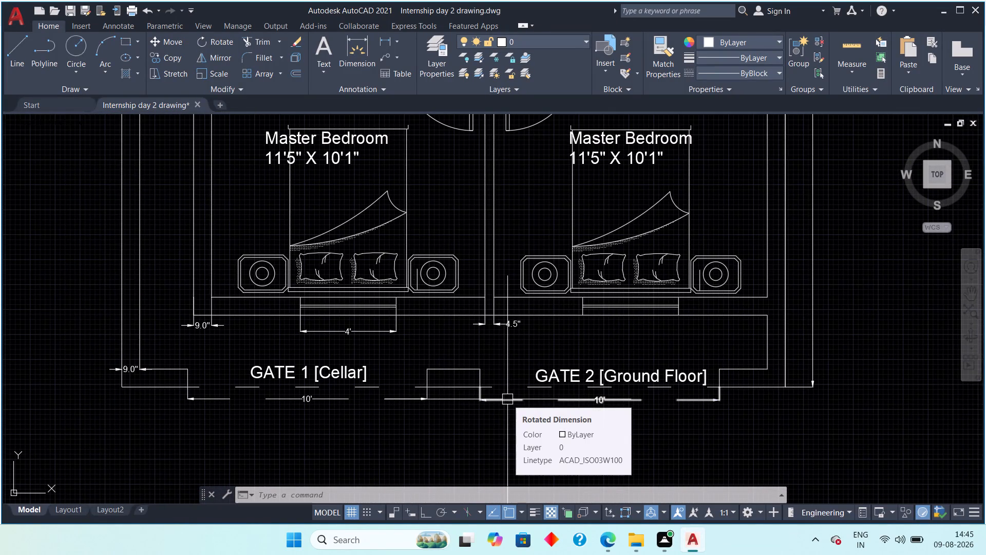
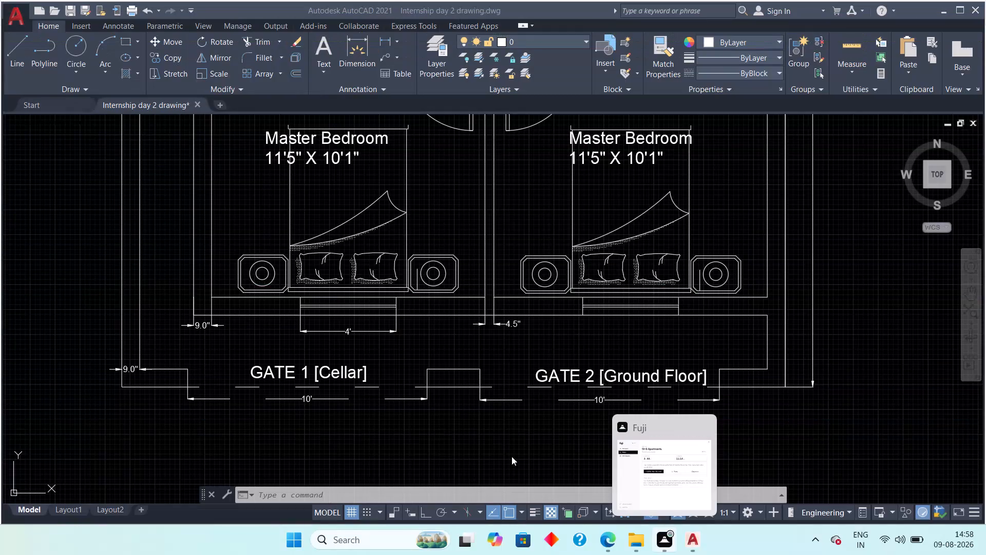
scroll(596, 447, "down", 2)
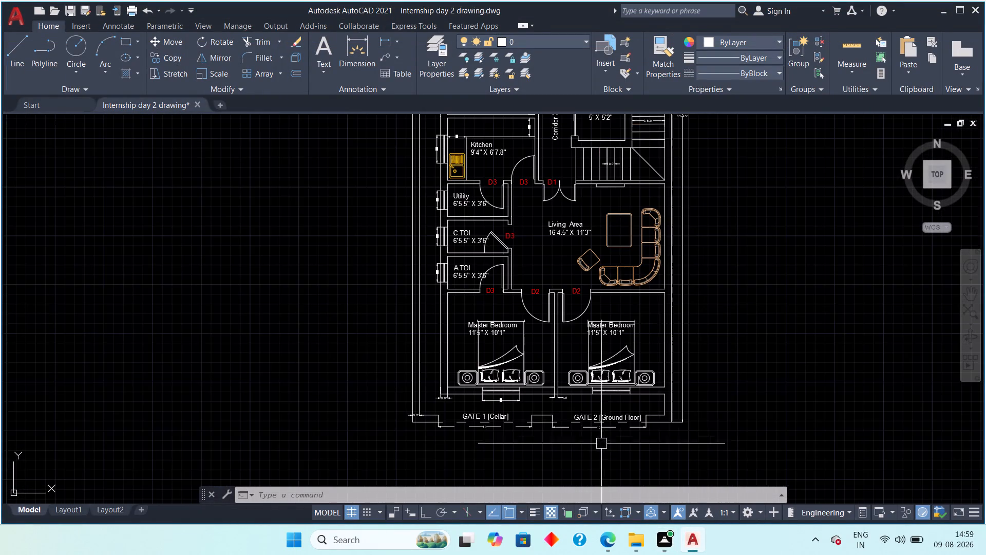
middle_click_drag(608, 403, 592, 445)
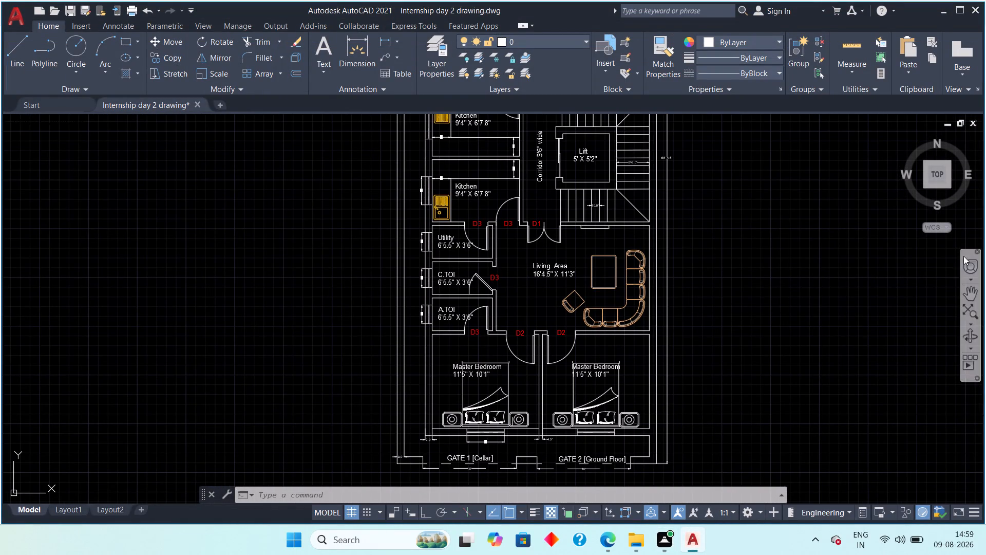
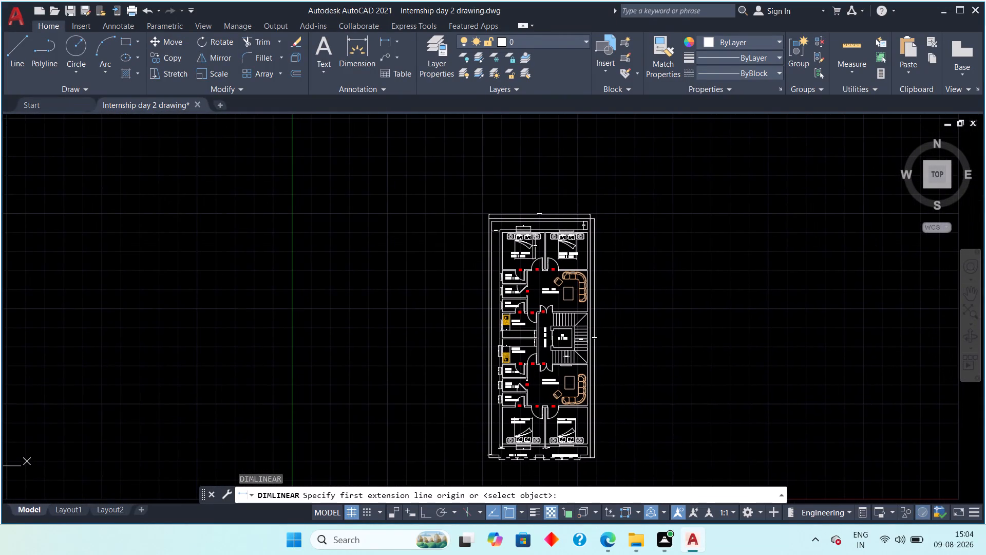
Examine the floor plan from the lower living area and master bedrooms to the kitchens, corridor, lift and surrounding staircase, including their dimensions.
scroll(611, 402, "up", 2)
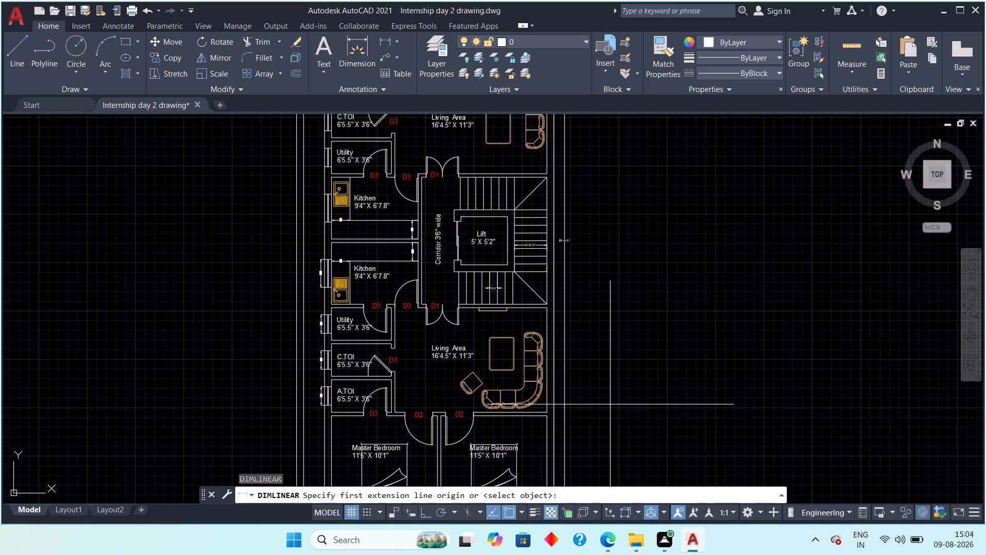
middle_click_drag(593, 414, 643, 356)
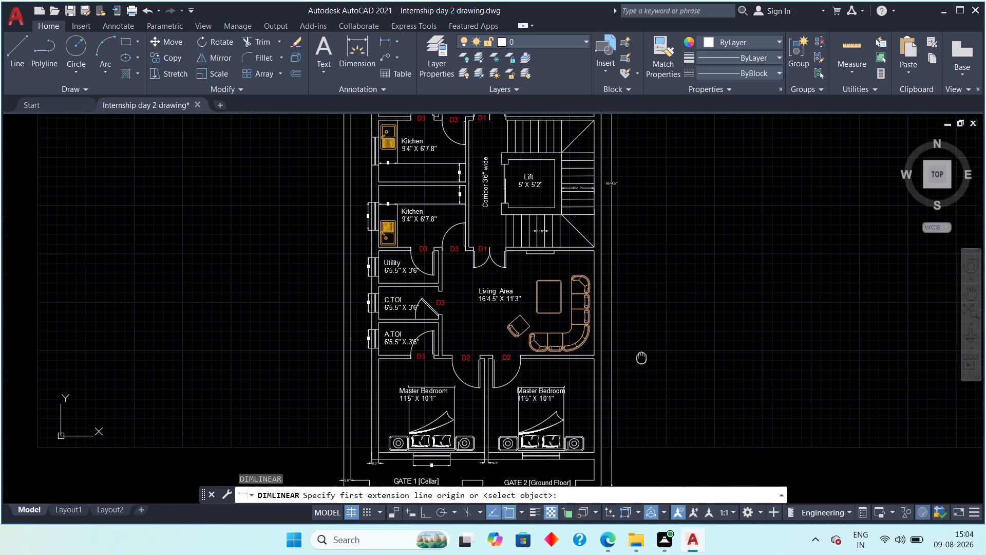
middle_click_drag(643, 356, 658, 338)
scroll(620, 415, "up", 1)
middle_click_drag(620, 416, 634, 524)
middle_click_drag(524, 217, 480, 391)
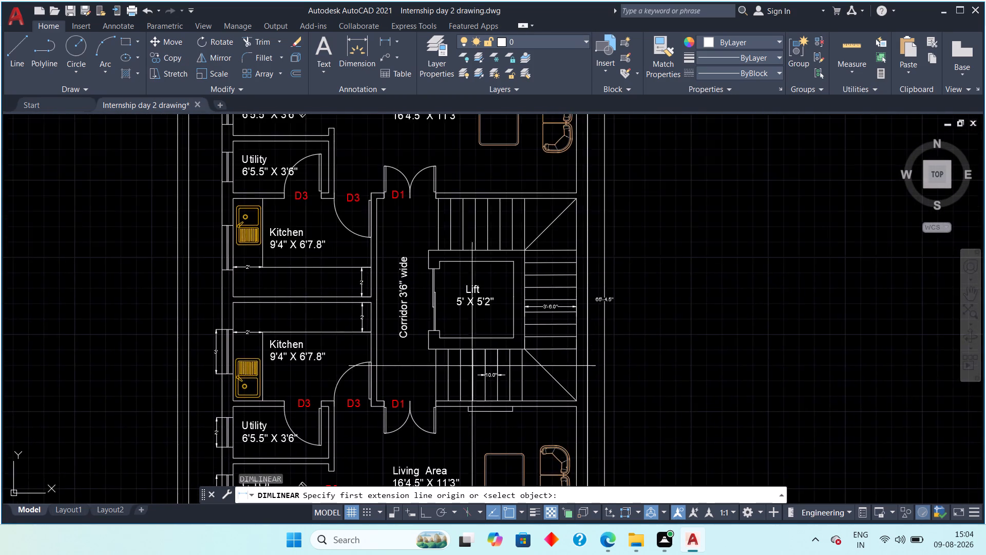
scroll(462, 322, "up", 1)
middle_click_drag(506, 322, 495, 355)
scroll(495, 355, "up", 1)
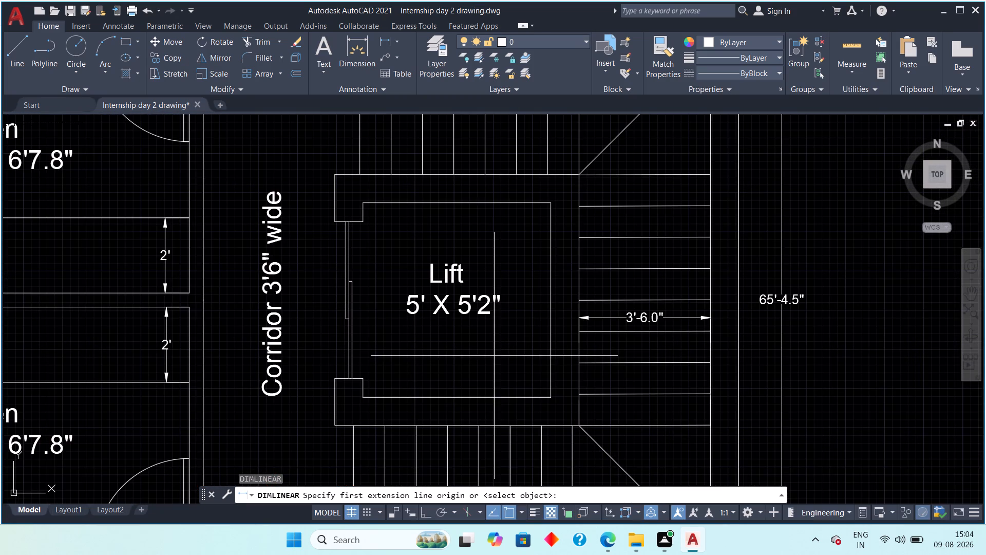
scroll(495, 356, "down", 1)
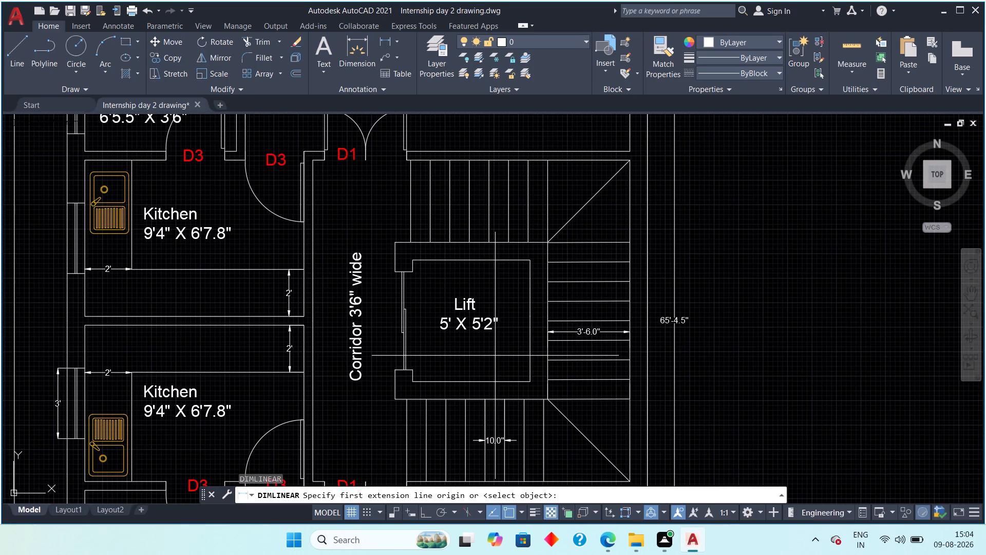
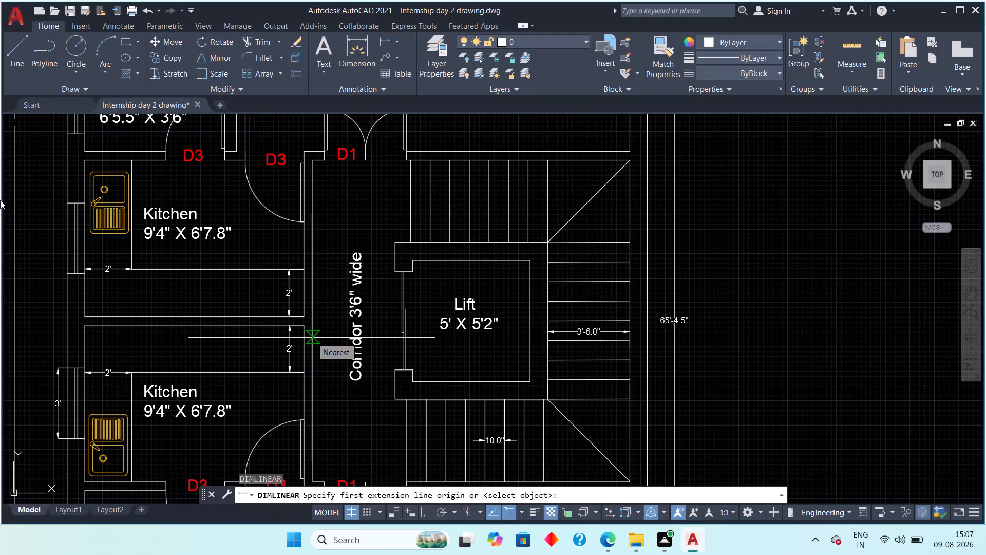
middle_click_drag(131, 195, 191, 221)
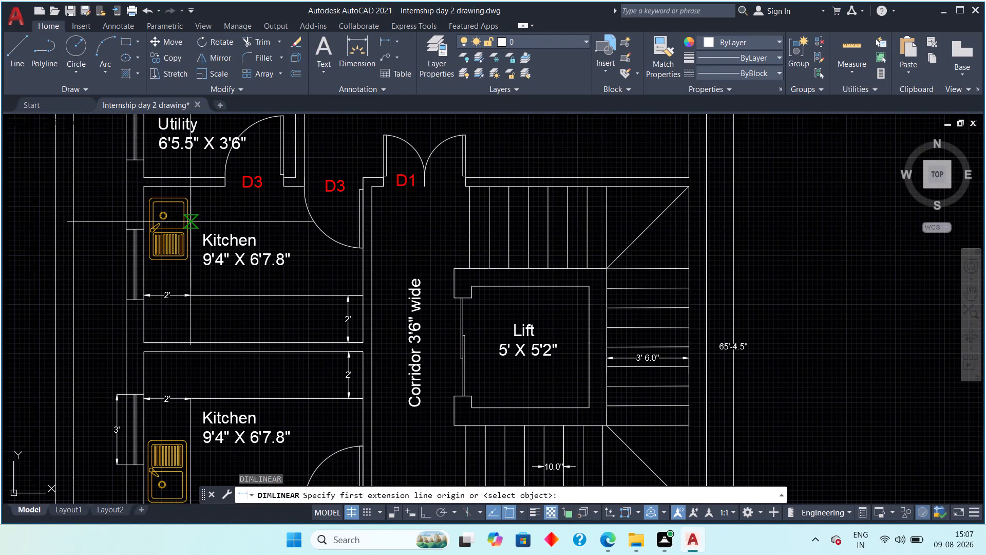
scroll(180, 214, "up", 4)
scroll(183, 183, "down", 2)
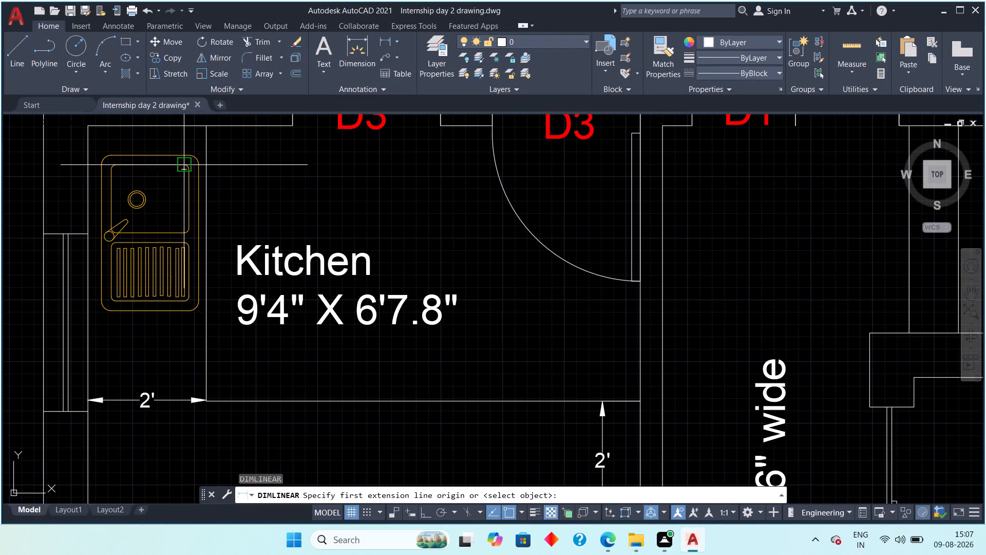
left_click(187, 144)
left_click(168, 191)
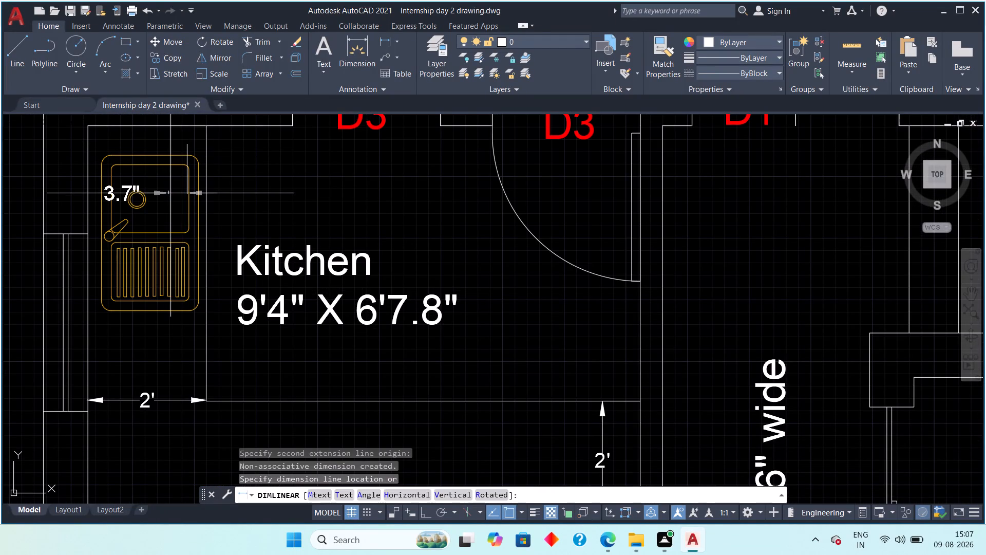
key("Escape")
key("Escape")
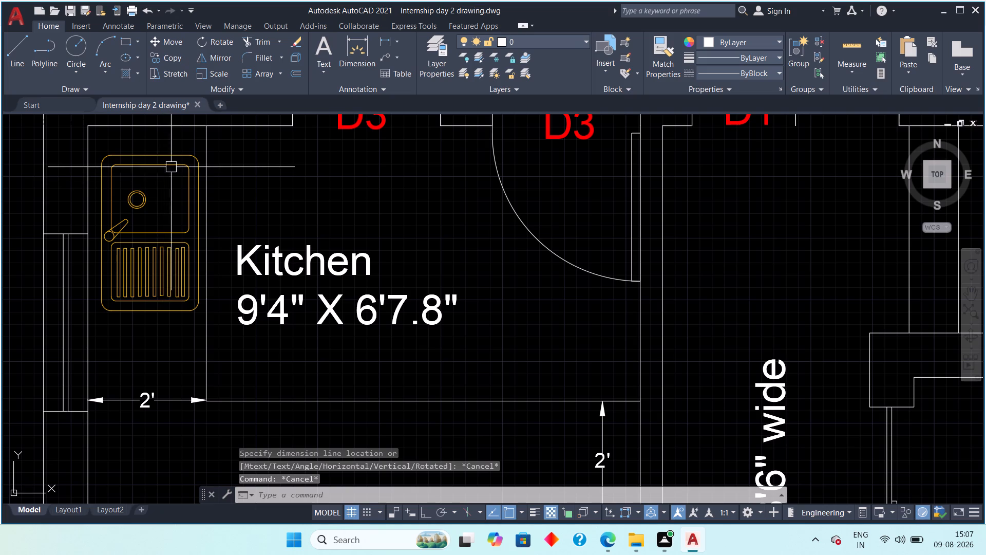
Move the upper kitchen's sink block straight up about 3.8" along the counter, closer to the utility wall.
left_click(177, 148)
left_click(149, 199)
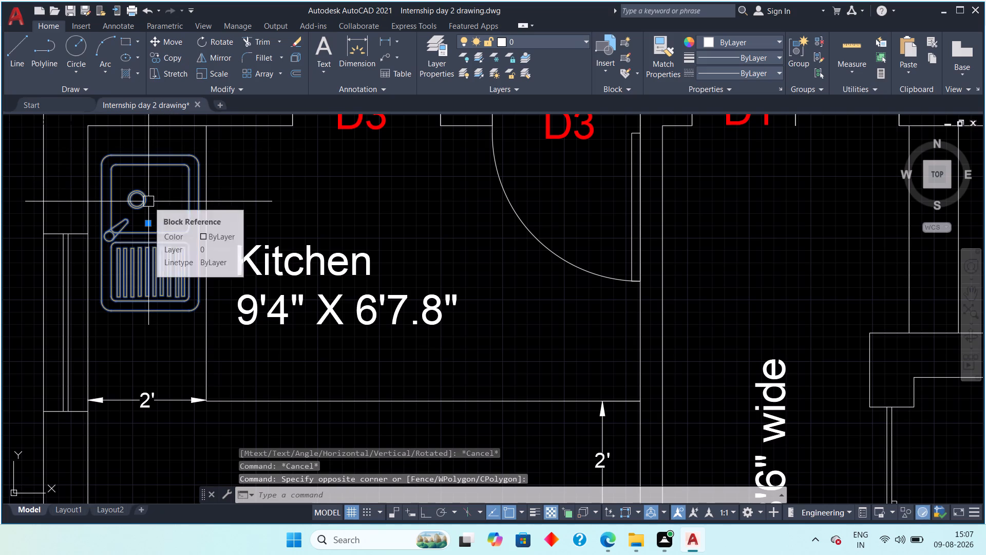
type("m")
key("space")
middle_click_drag(164, 191, 153, 253)
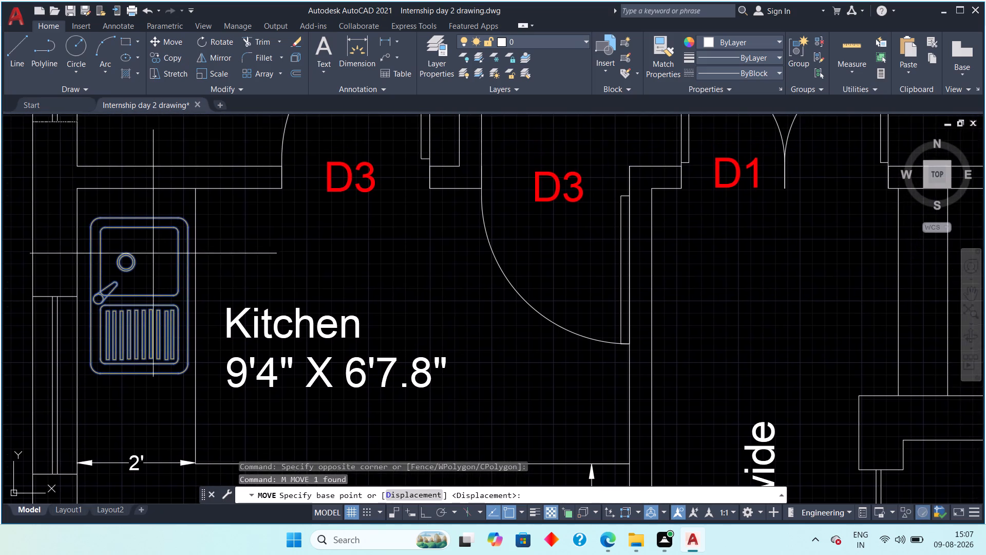
scroll(151, 228, "up", 1)
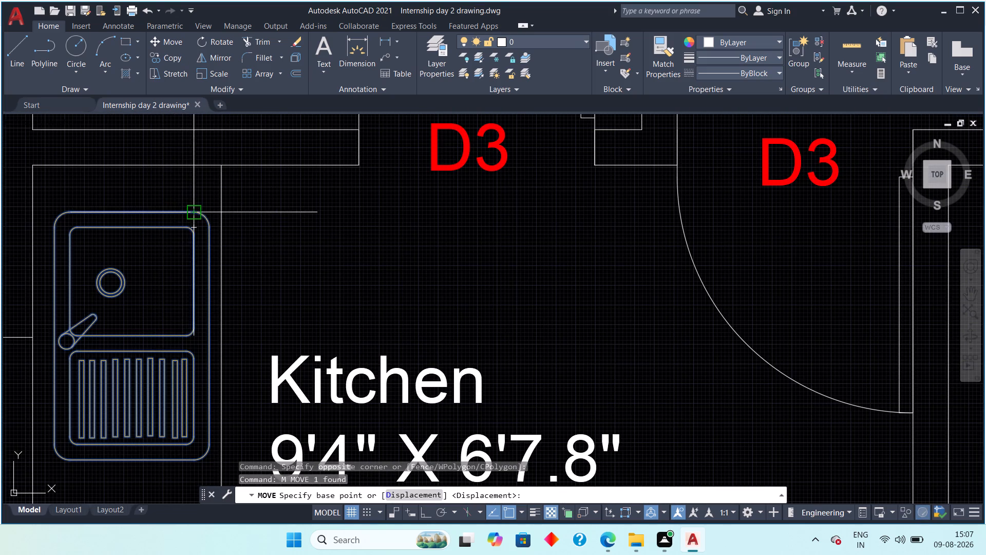
left_click(189, 213)
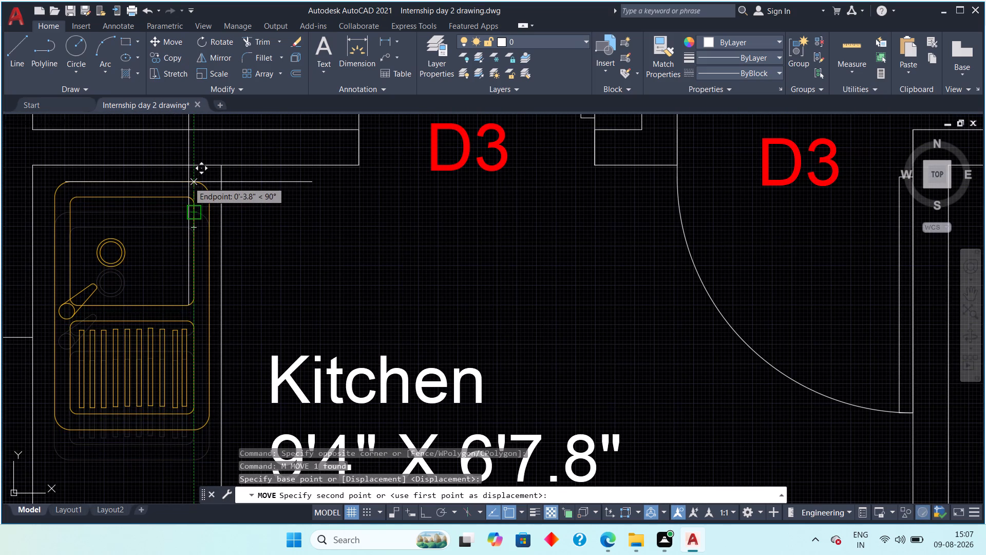
left_click(188, 181)
key("Escape")
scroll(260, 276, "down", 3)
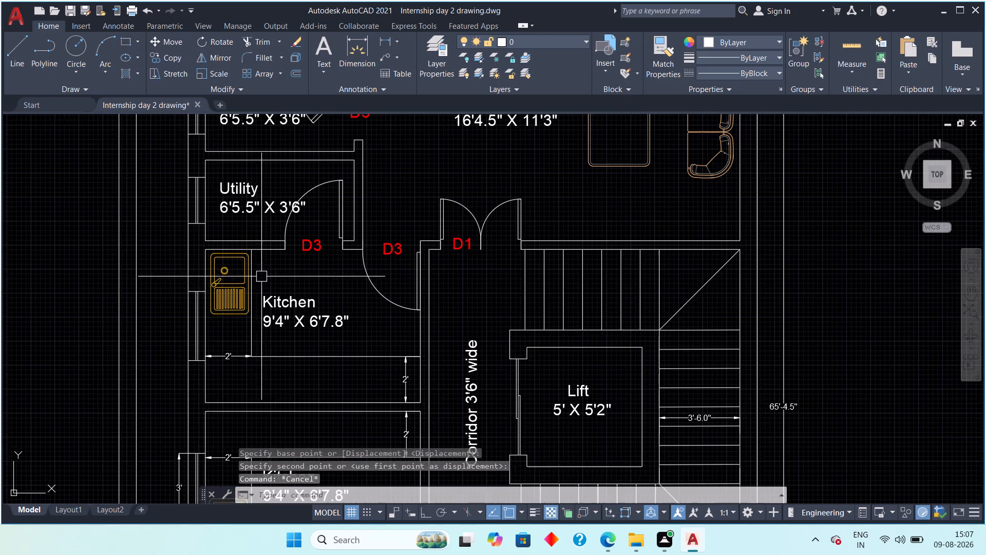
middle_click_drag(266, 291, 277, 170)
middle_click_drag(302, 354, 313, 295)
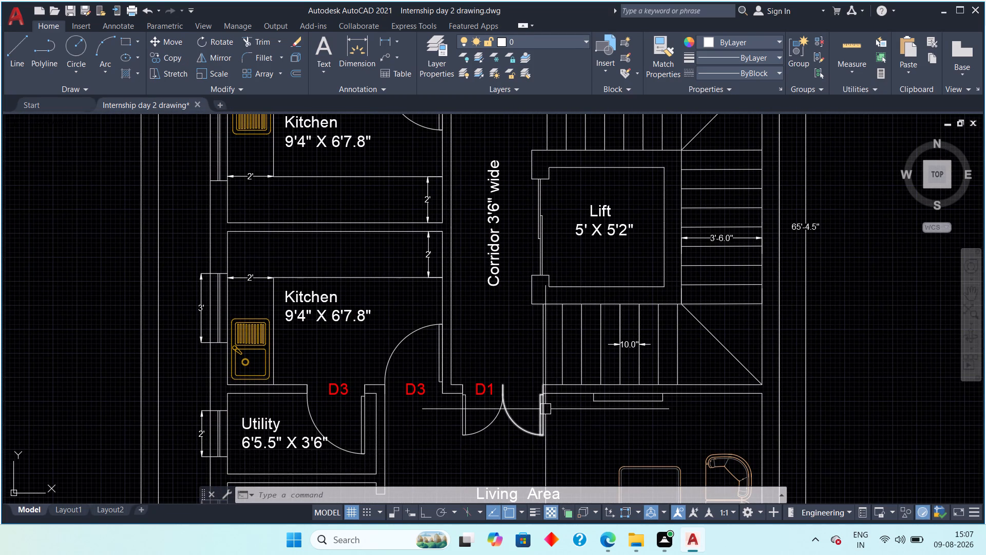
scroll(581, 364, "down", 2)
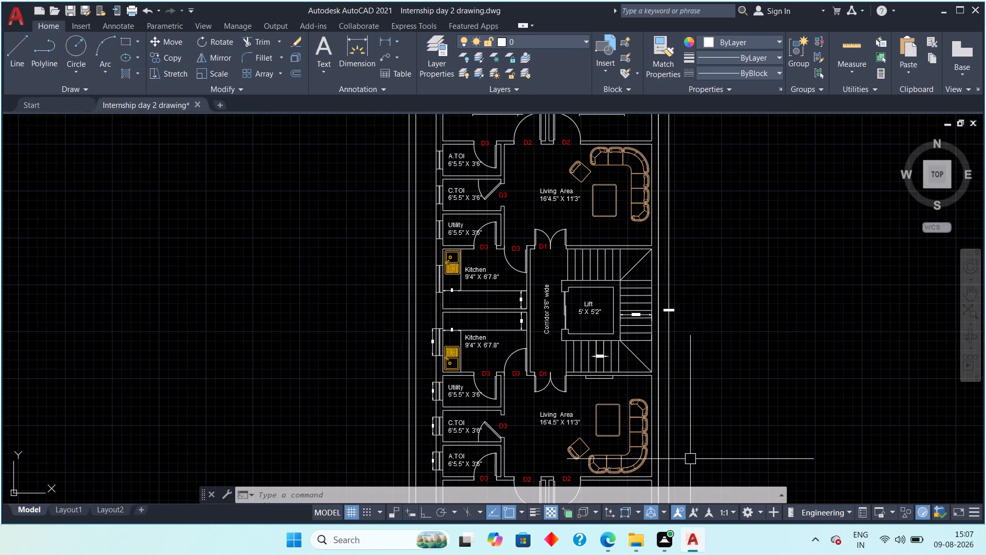
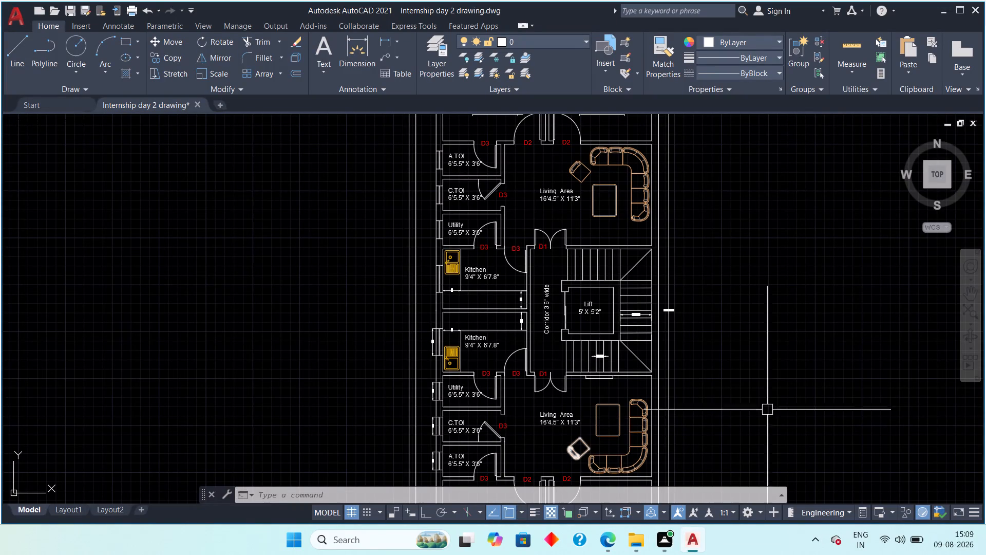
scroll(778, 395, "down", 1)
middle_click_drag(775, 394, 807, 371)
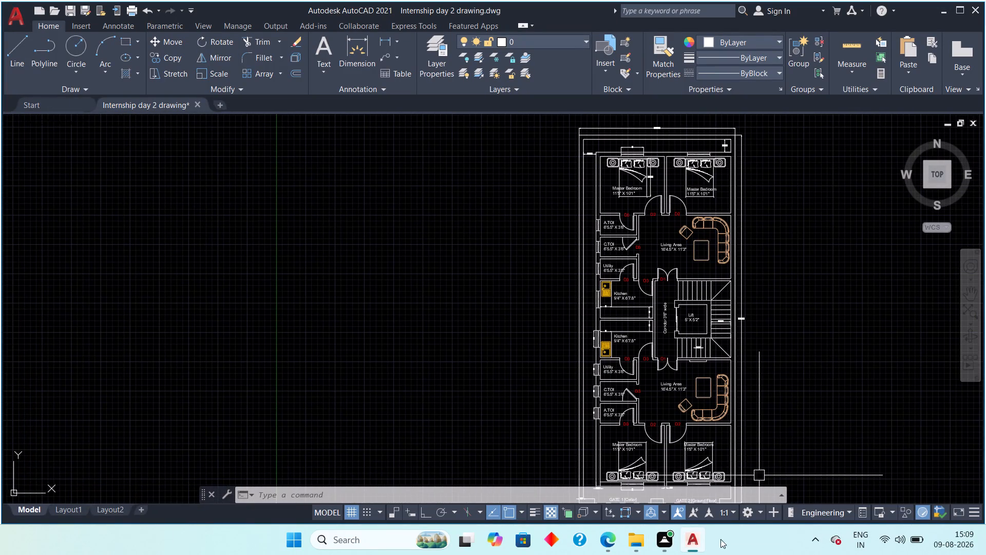
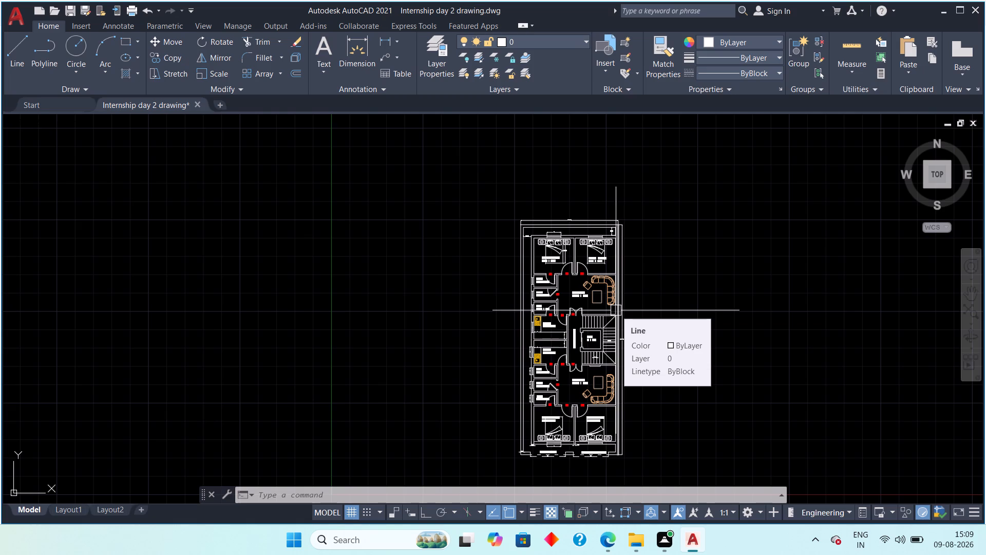
Examine the utility room and the adjoining kitchen with its sink and door openings in the floor plan.
scroll(507, 317, "up", 4)
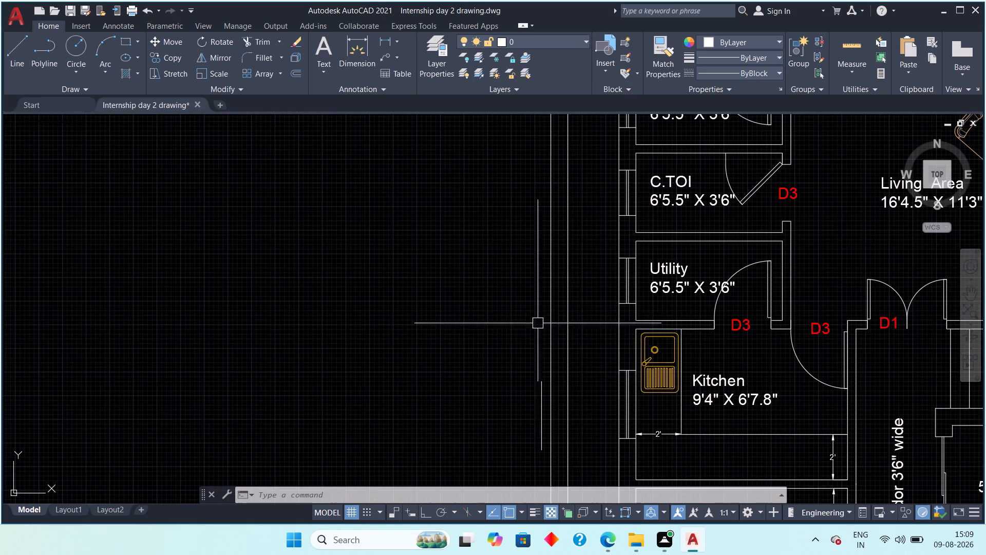
middle_click_drag(629, 287, 500, 344)
scroll(518, 322, "up", 2)
middle_click_drag(597, 337, 458, 226)
middle_click(456, 223)
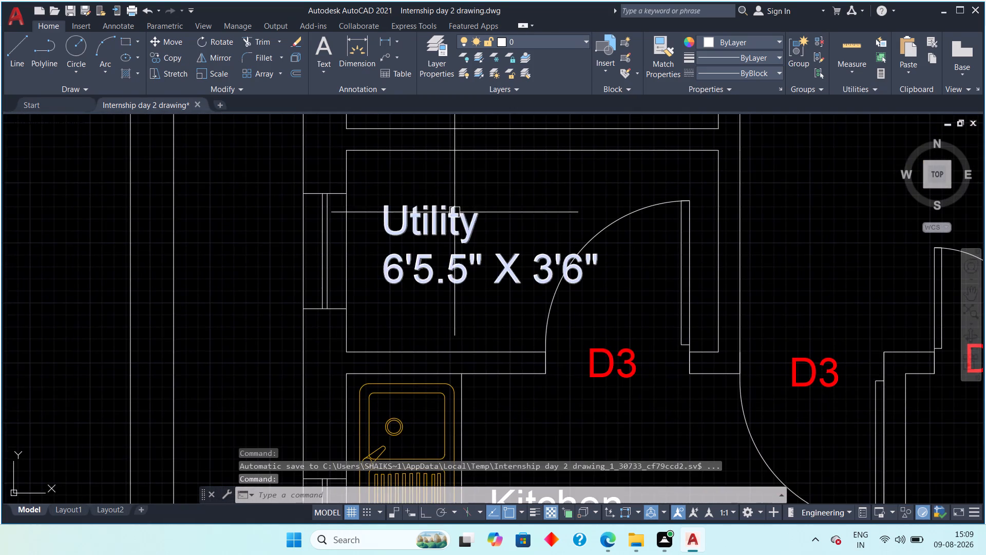
scroll(456, 220, "down", 1)
middle_click_drag(487, 242, 465, 210)
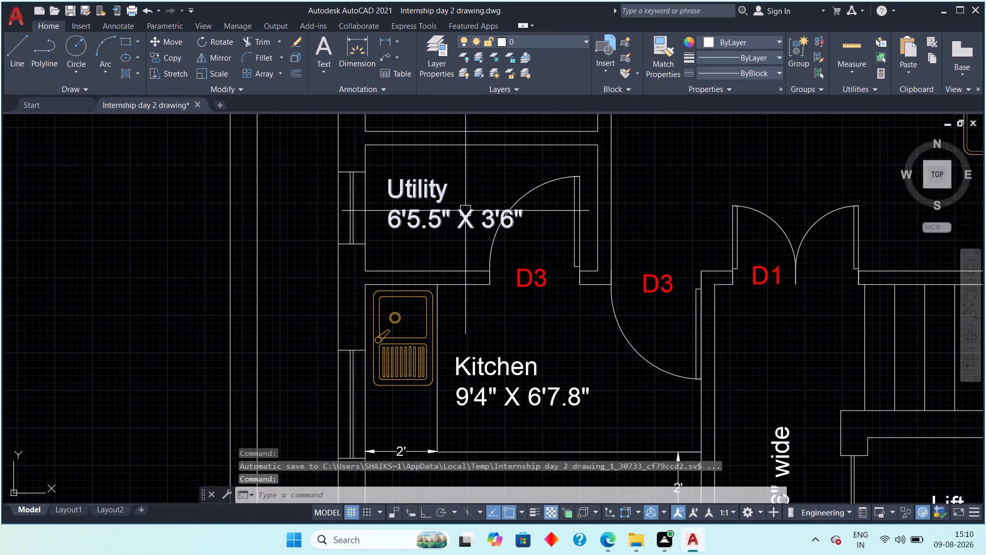
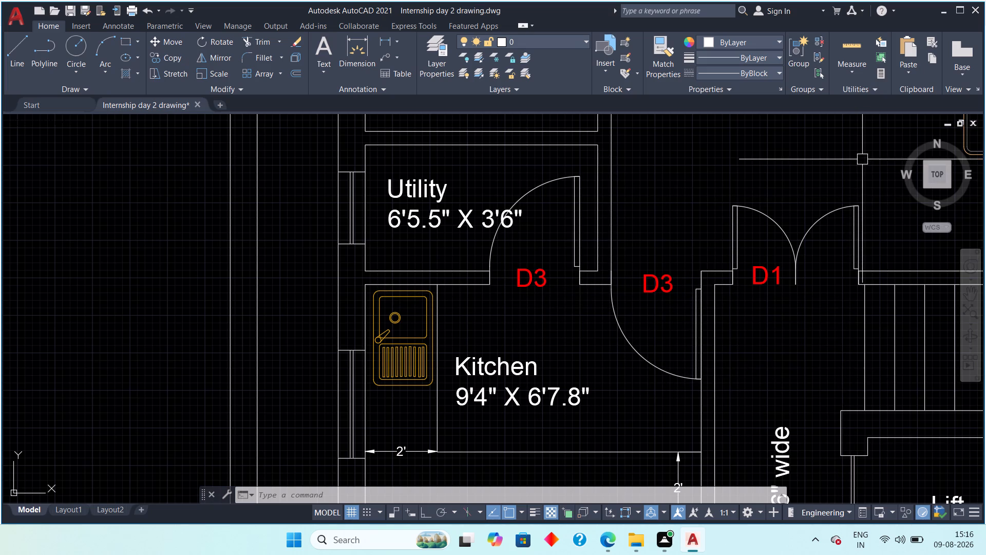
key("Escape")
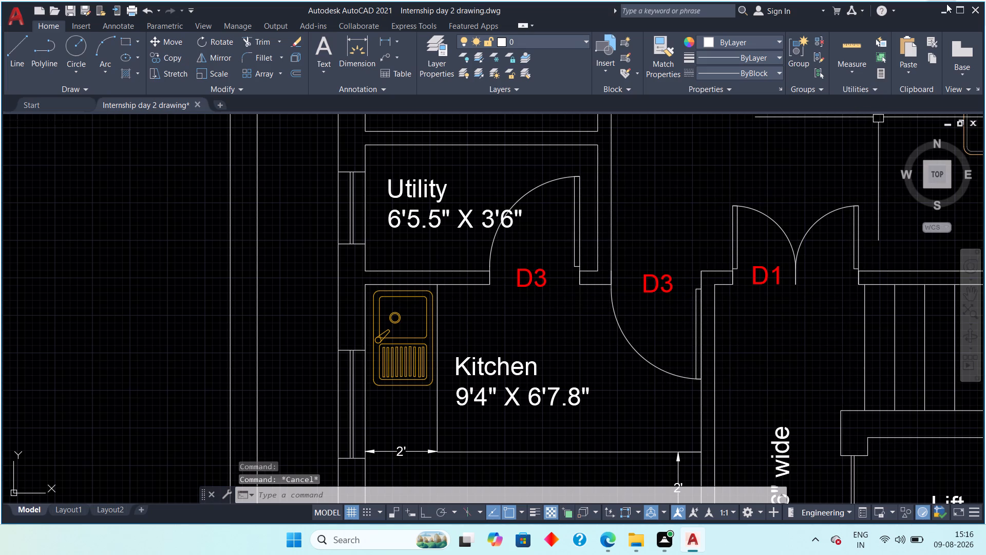